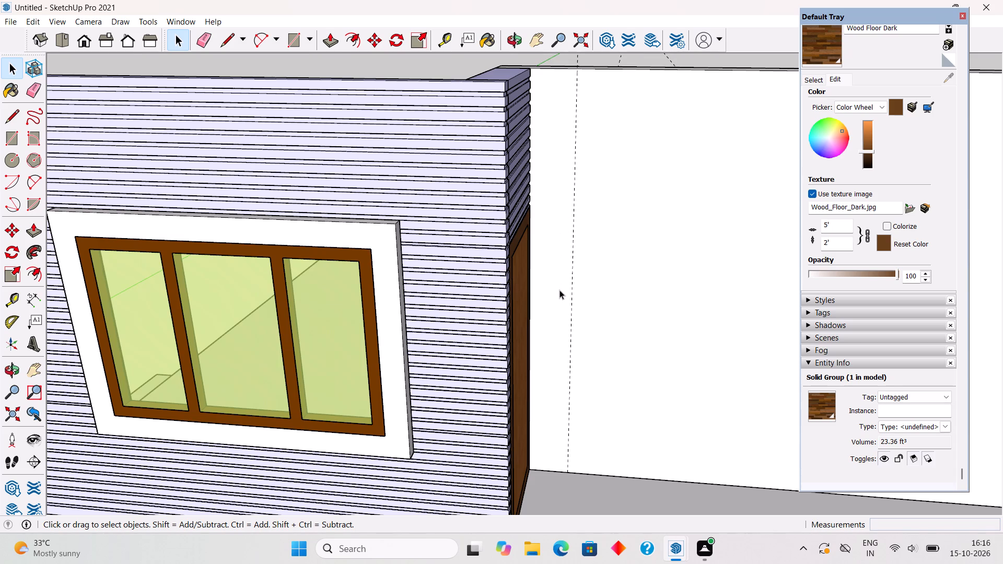
Isolate the plain white wall group by inverting its selection and hiding all the other entities.
{"action": "middle_click_drag", "start_coordinate": [563, 307], "coordinate": [572, 381]}
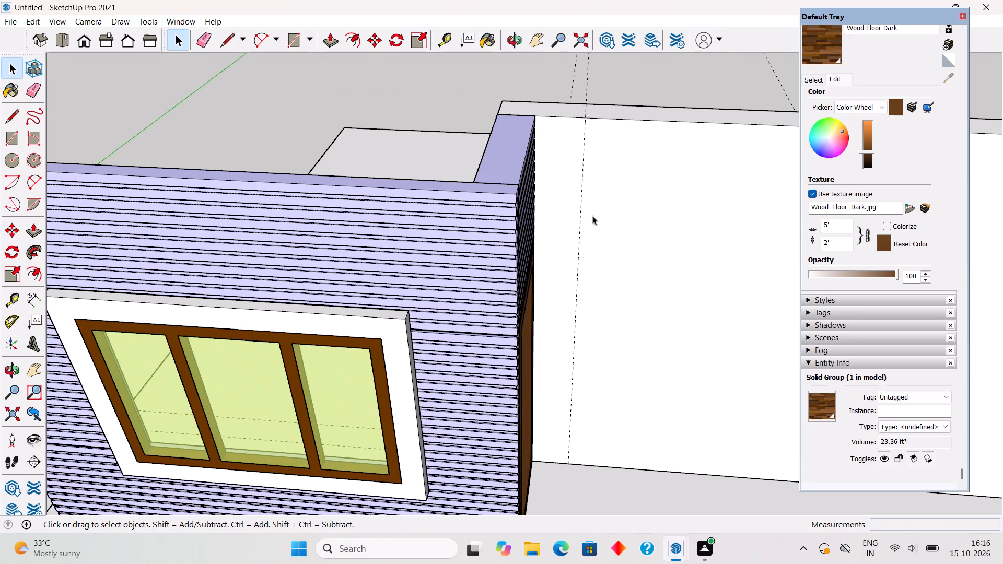
{"action": "right_click", "coordinate": [655, 221]}
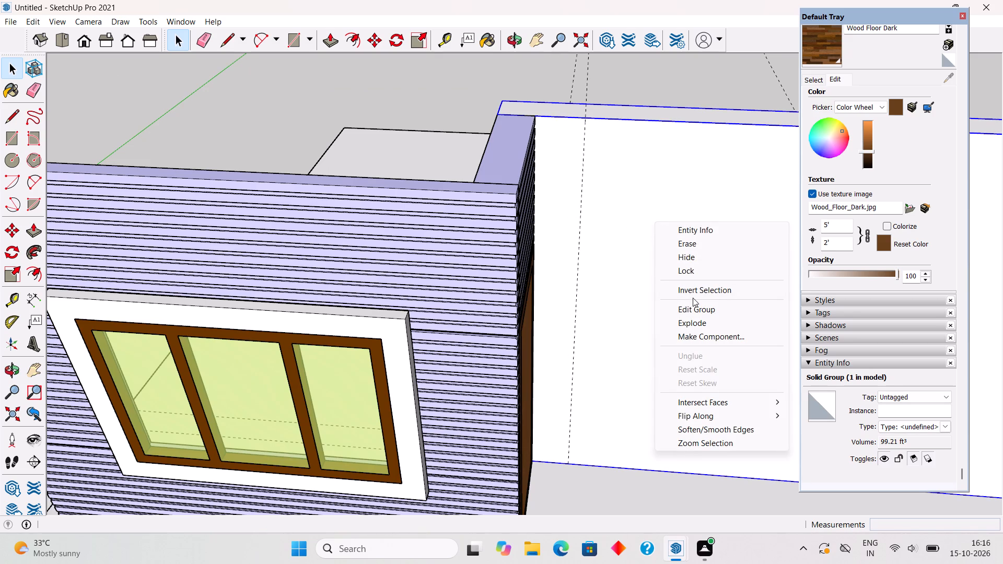
{"action": "left_click", "coordinate": [697, 291]}
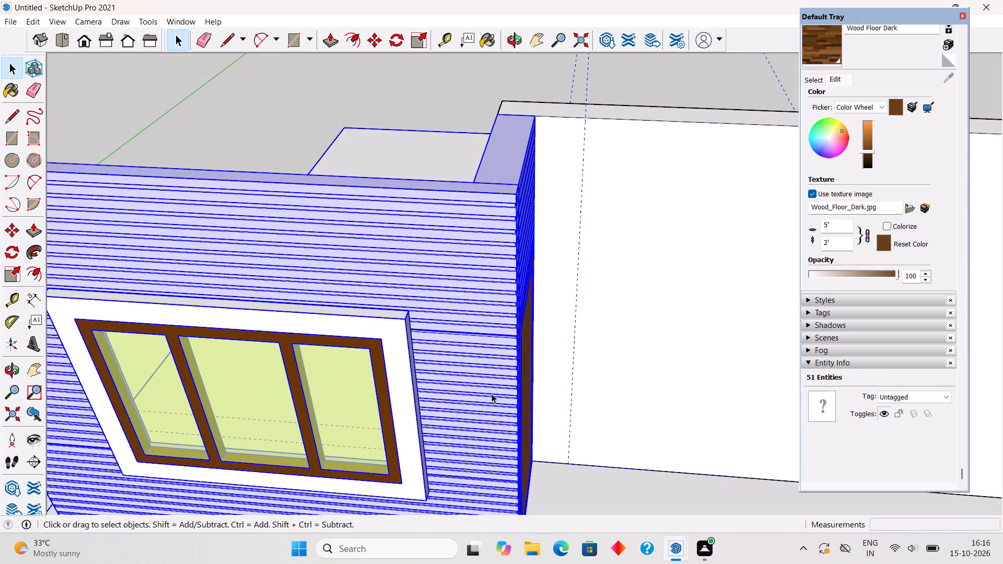
{"action": "right_click", "coordinate": [492, 394]}
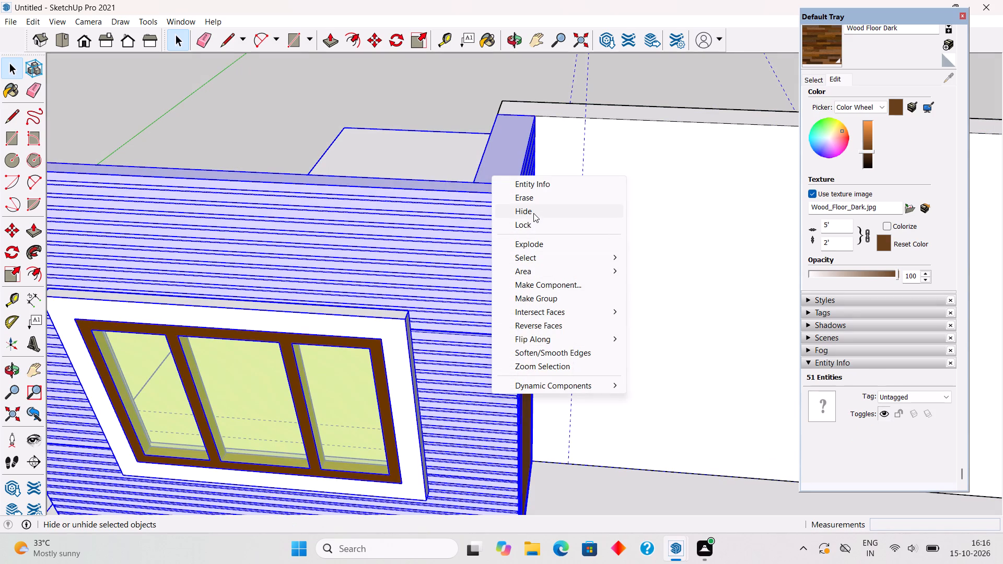
{"action": "left_click", "coordinate": [533, 213]}
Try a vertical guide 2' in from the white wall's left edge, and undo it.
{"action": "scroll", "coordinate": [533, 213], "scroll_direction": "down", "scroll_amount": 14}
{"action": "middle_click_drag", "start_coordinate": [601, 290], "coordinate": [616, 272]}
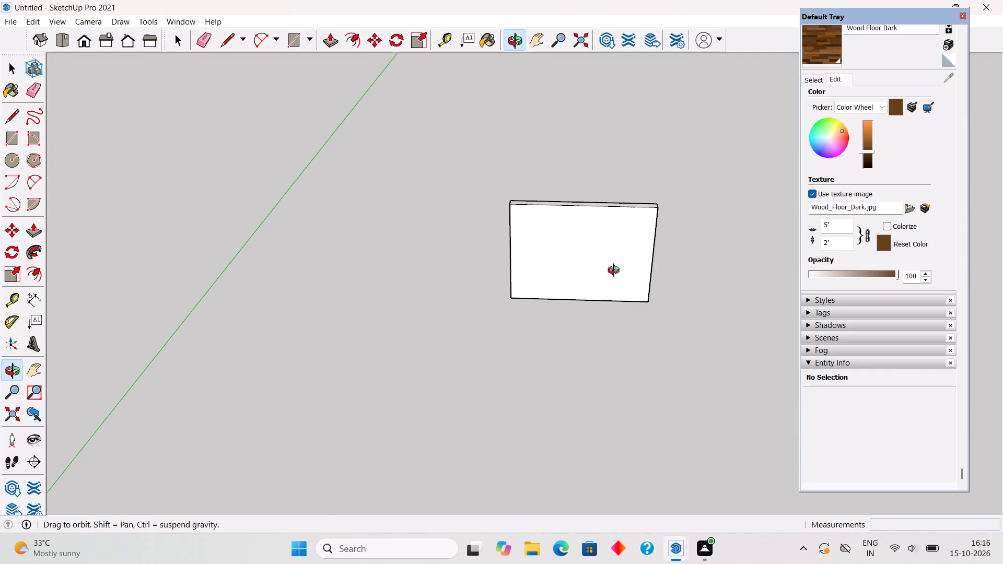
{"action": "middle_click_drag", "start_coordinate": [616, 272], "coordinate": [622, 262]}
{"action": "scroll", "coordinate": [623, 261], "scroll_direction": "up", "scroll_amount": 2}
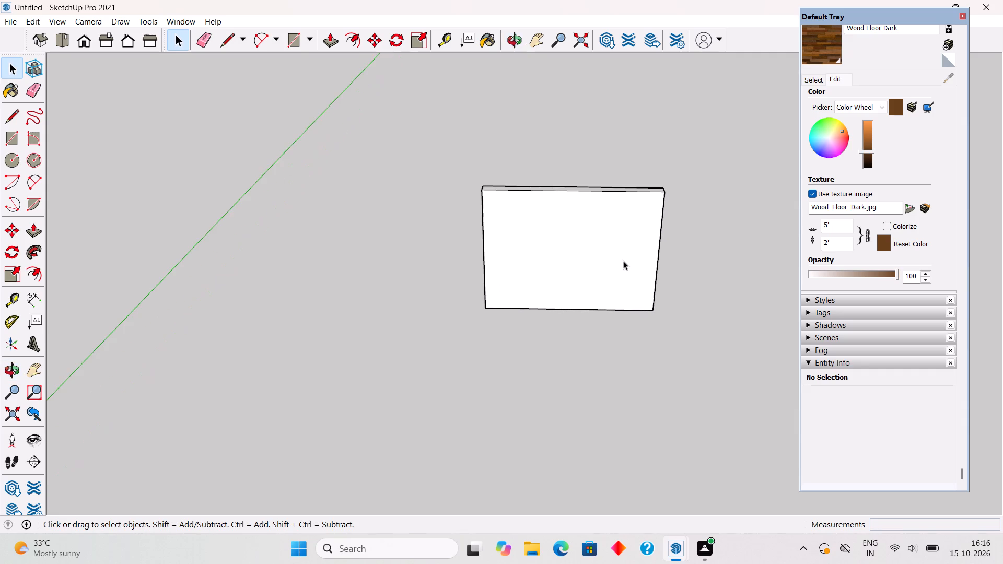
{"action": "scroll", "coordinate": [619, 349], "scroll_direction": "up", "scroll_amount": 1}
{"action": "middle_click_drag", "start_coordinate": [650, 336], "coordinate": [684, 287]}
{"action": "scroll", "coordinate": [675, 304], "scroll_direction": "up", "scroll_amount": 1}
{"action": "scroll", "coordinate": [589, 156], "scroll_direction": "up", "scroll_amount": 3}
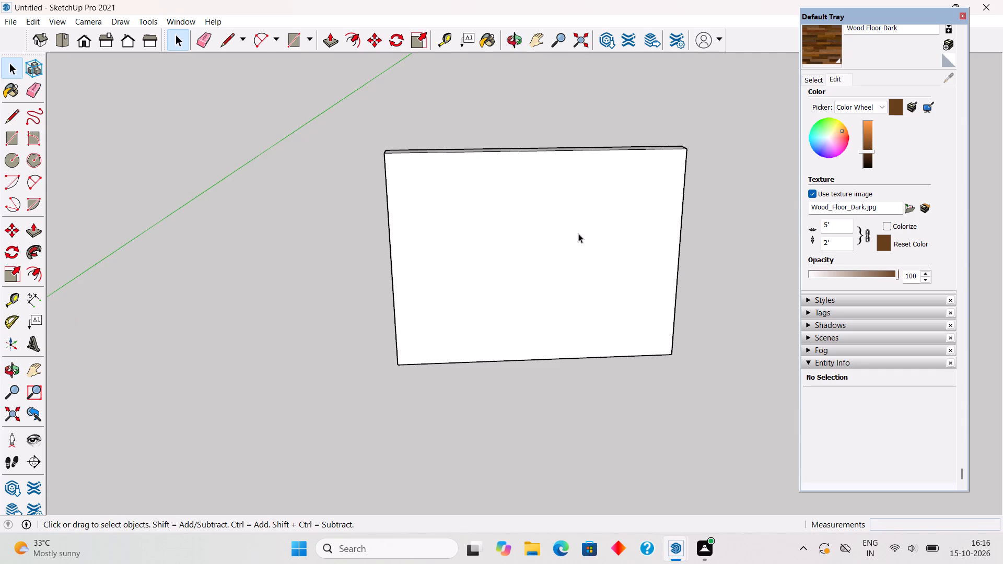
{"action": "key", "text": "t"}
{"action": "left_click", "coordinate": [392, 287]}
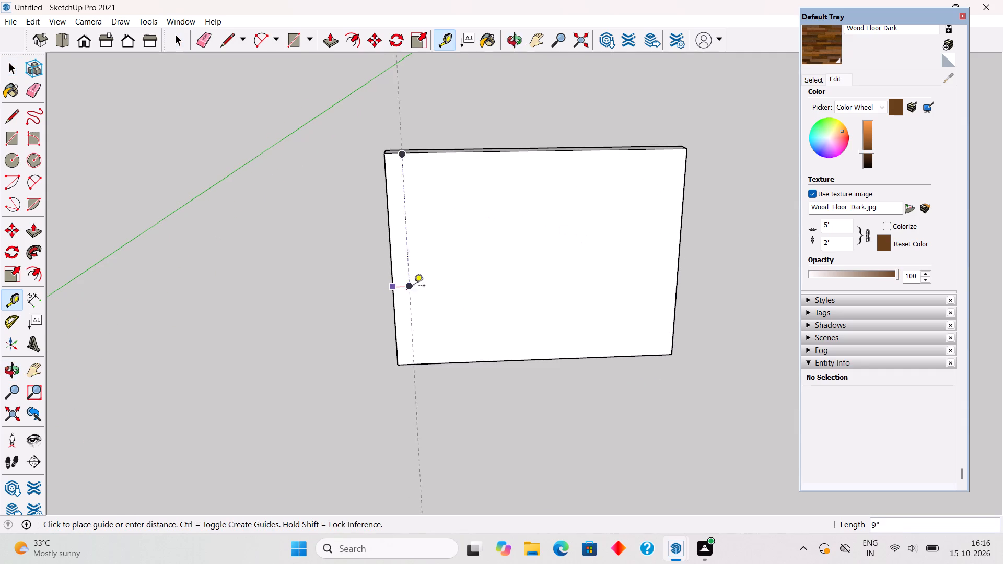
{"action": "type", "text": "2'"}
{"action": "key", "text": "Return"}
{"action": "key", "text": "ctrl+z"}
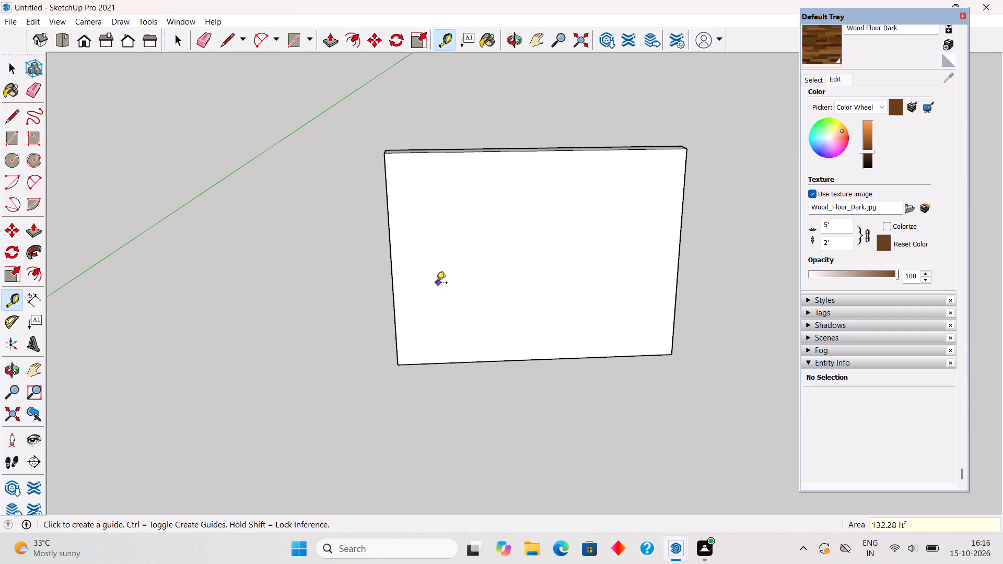
Place a vertical guide on the white wall's front face 3' in from its left edge.
{"action": "left_click", "coordinate": [393, 327]}
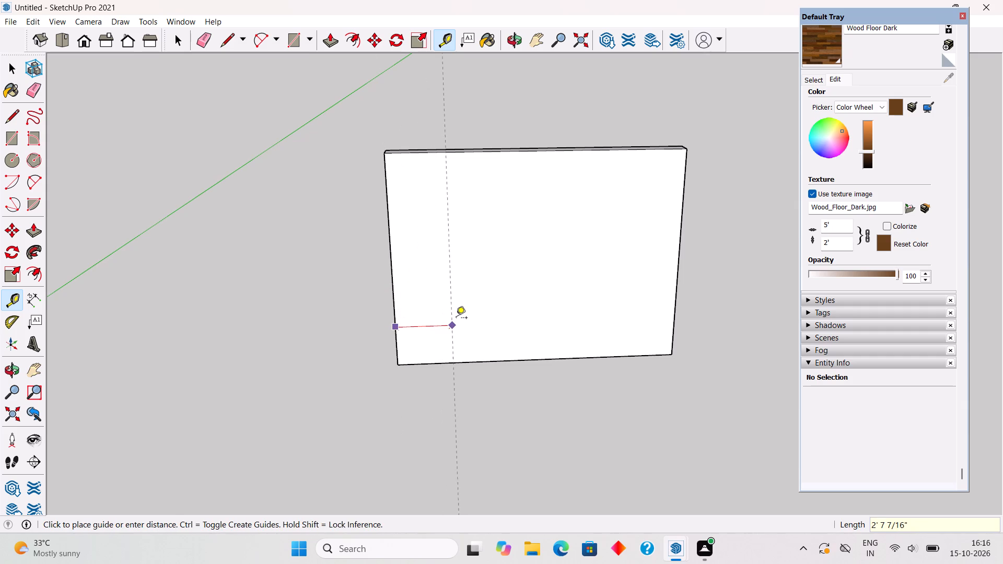
{"action": "key", "text": "3"}
{"action": "key", "text": "apostrophe"}
{"action": "key", "text": "Return"}
{"action": "key", "text": "space"}
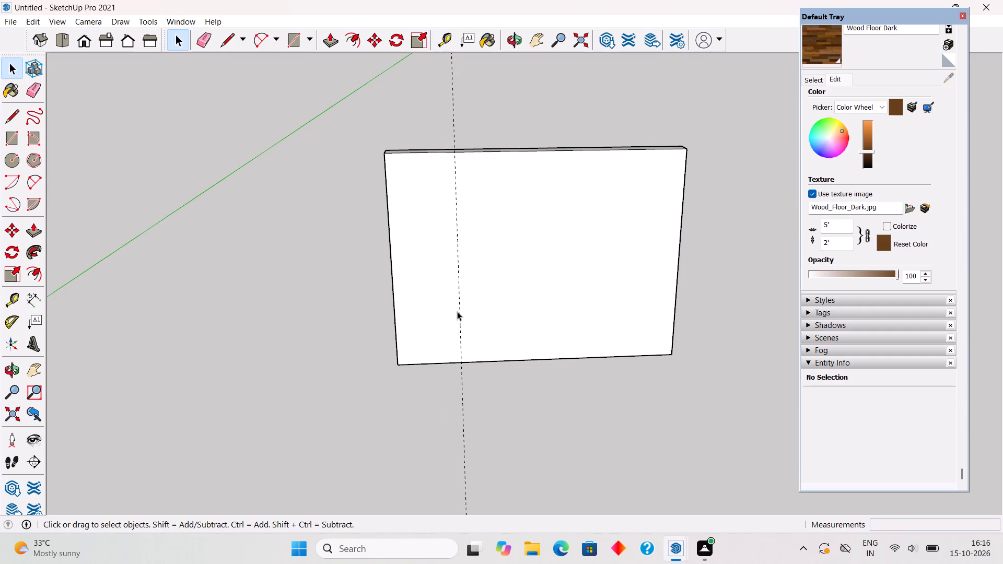
Place two horizontal guides on the wall's front face: one 2" below the top edge and another 1" below the first.
{"action": "scroll", "coordinate": [436, 192], "scroll_direction": "up", "scroll_amount": 6}
{"action": "middle_click_drag", "start_coordinate": [523, 166], "coordinate": [535, 137]}
{"action": "scroll", "coordinate": [535, 137], "scroll_direction": "up", "scroll_amount": 1}
{"action": "scroll", "coordinate": [426, 127], "scroll_direction": "up", "scroll_amount": 3}
{"action": "middle_click_drag", "start_coordinate": [426, 123], "coordinate": [441, 144]}
{"action": "scroll", "coordinate": [411, 102], "scroll_direction": "up", "scroll_amount": 2}
{"action": "key", "text": "t"}
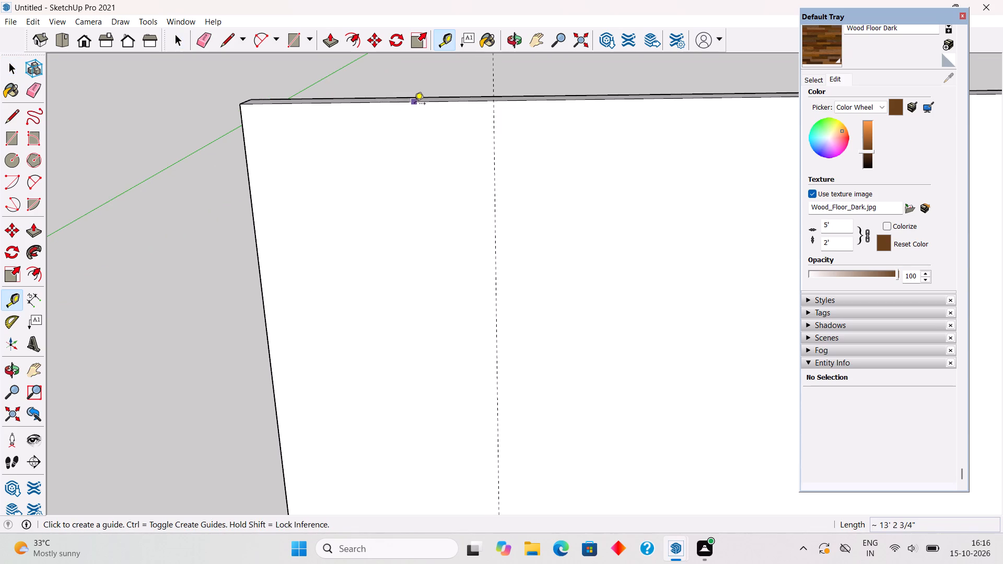
{"action": "left_click", "coordinate": [414, 104]}
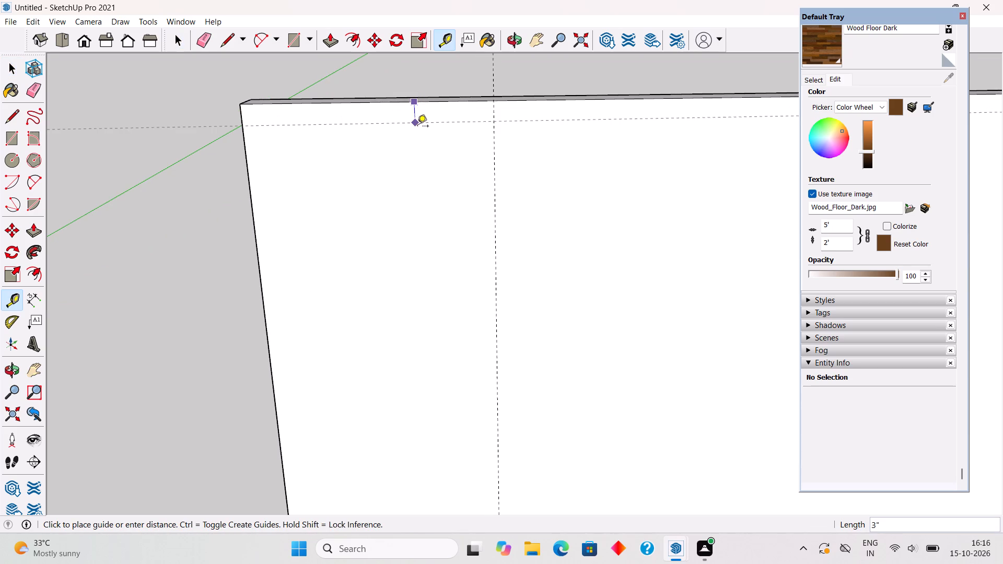
{"action": "type", "text": "2\""}
{"action": "key", "text": "Return"}
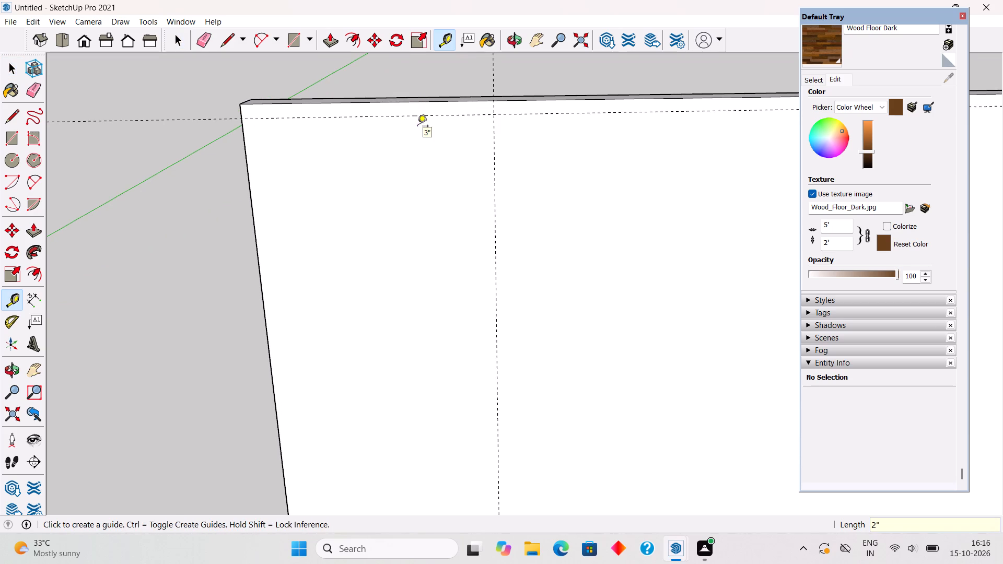
{"action": "left_click", "coordinate": [430, 116]}
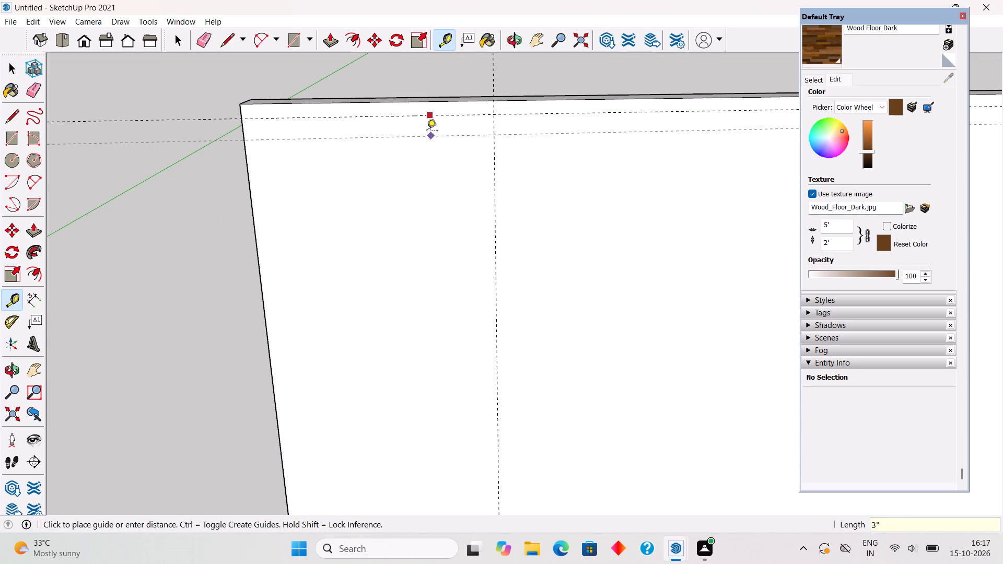
{"action": "type", "text": "1\""}
{"action": "key", "text": "Return"}
{"action": "key", "text": "space"}
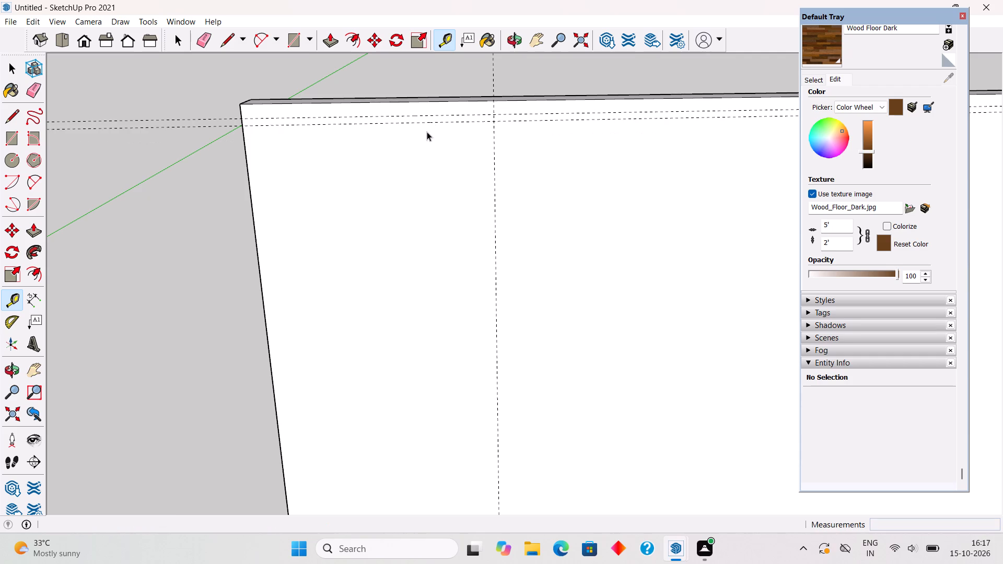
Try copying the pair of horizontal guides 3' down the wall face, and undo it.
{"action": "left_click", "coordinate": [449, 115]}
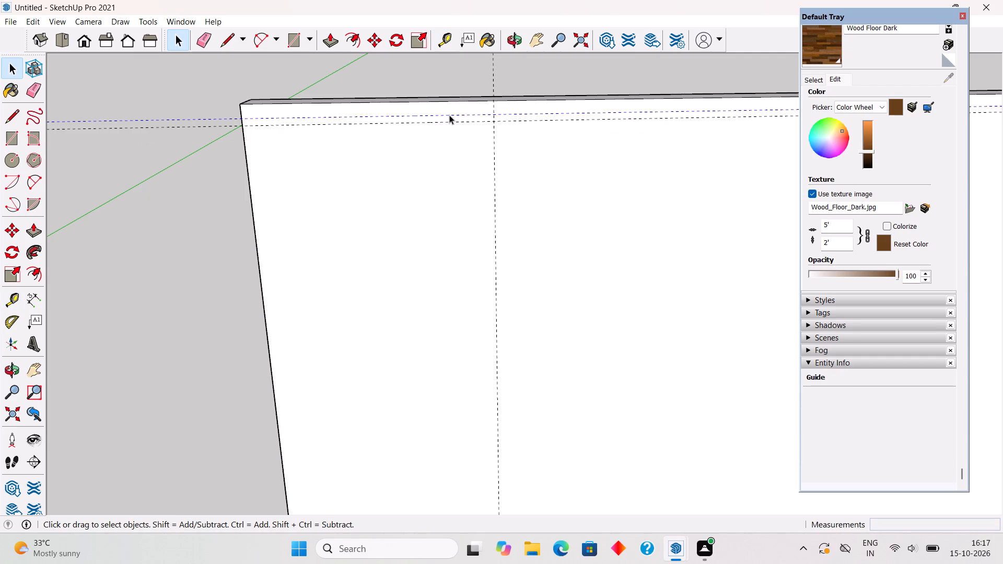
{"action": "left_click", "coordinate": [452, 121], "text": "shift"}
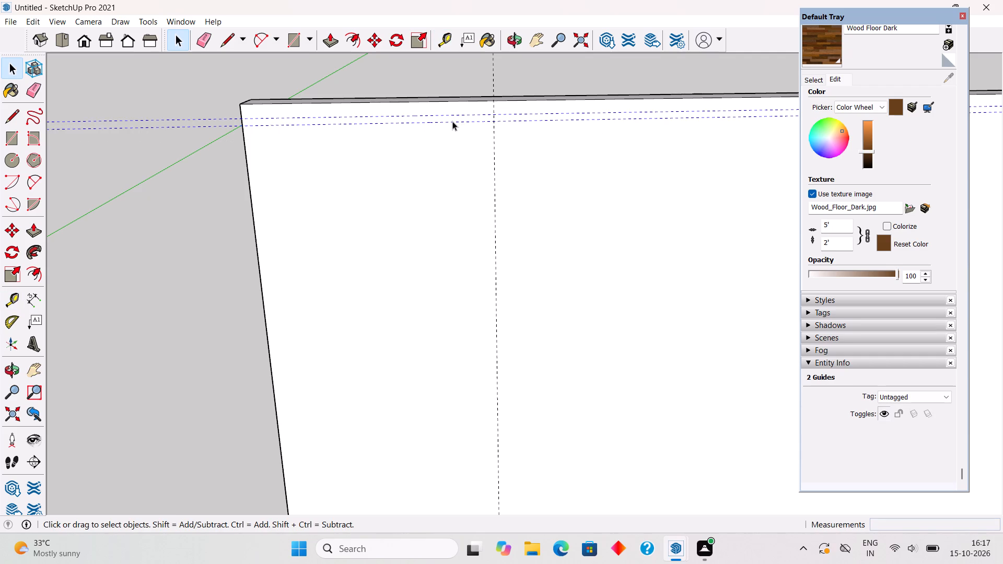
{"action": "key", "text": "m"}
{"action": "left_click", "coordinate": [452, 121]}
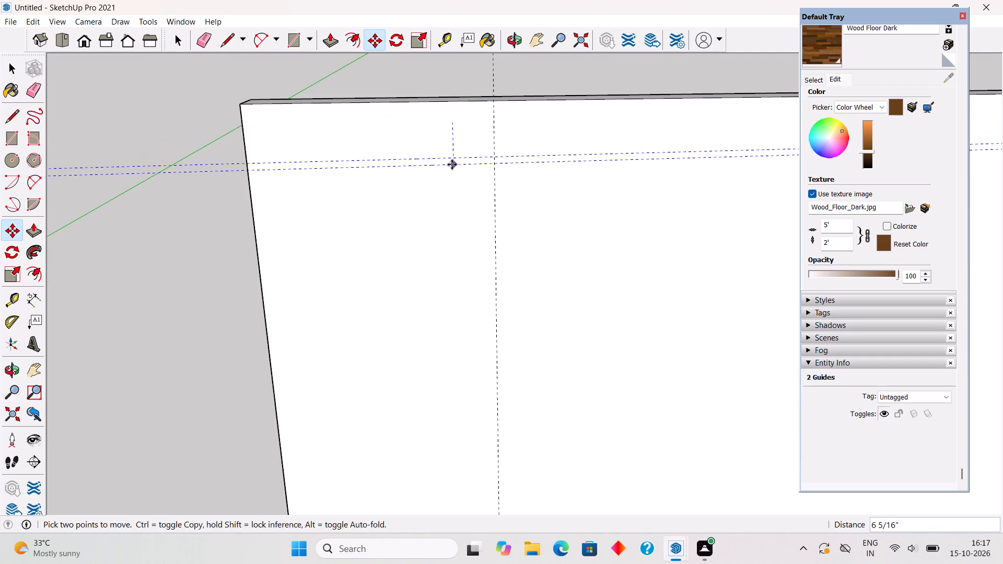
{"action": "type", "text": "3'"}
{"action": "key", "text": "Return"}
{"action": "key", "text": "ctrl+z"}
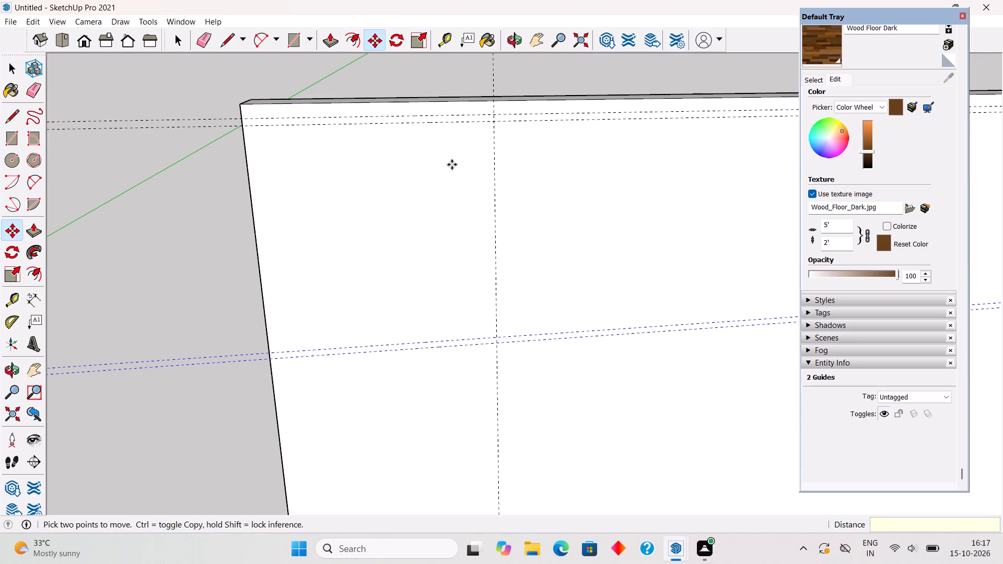
Copy the pair of horizontal guides 3" down the wall and repeat the copy as an x50 array.
{"action": "key", "text": "space"}
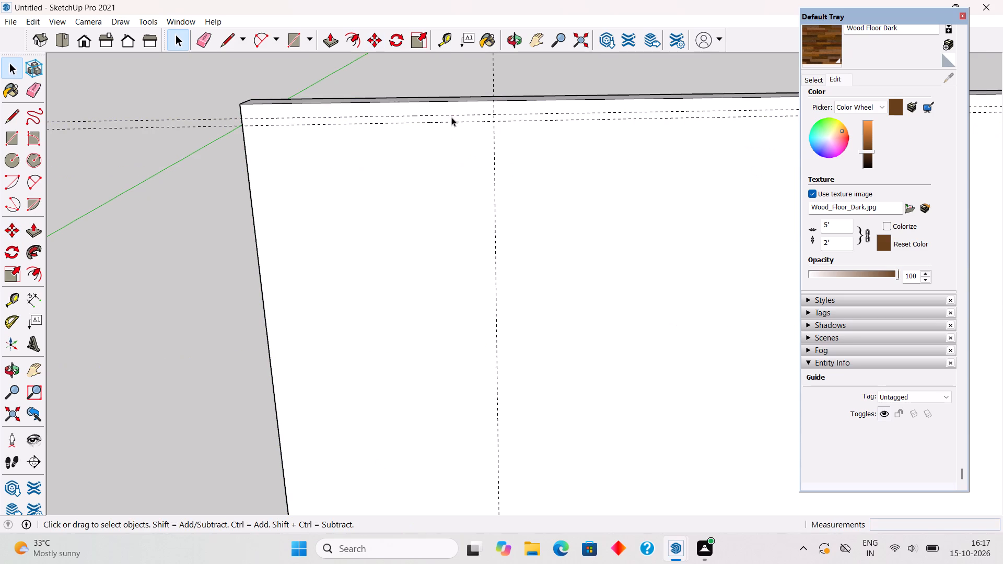
{"action": "left_click", "coordinate": [453, 113]}
{"action": "left_click", "coordinate": [454, 82]}
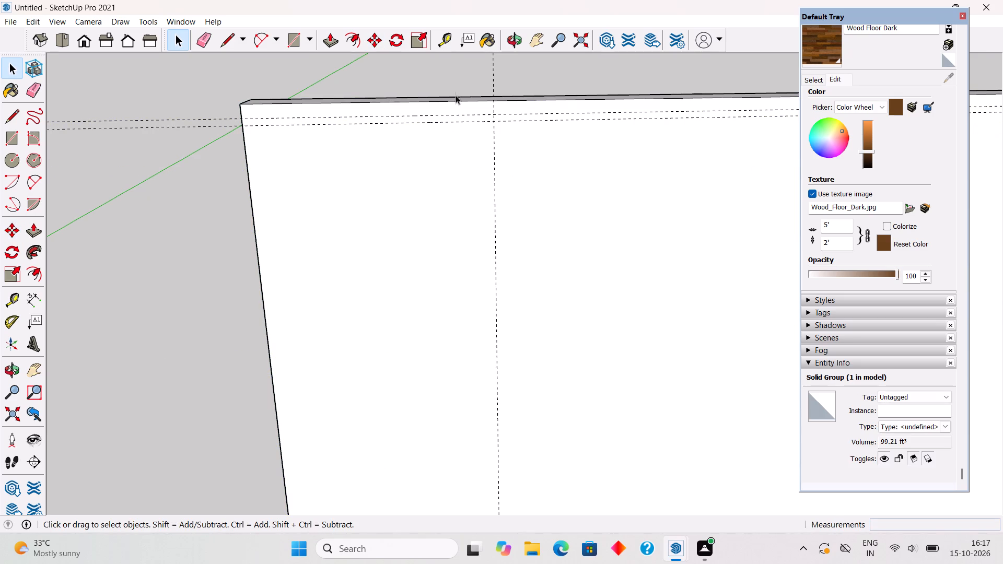
{"action": "left_click", "coordinate": [460, 114]}
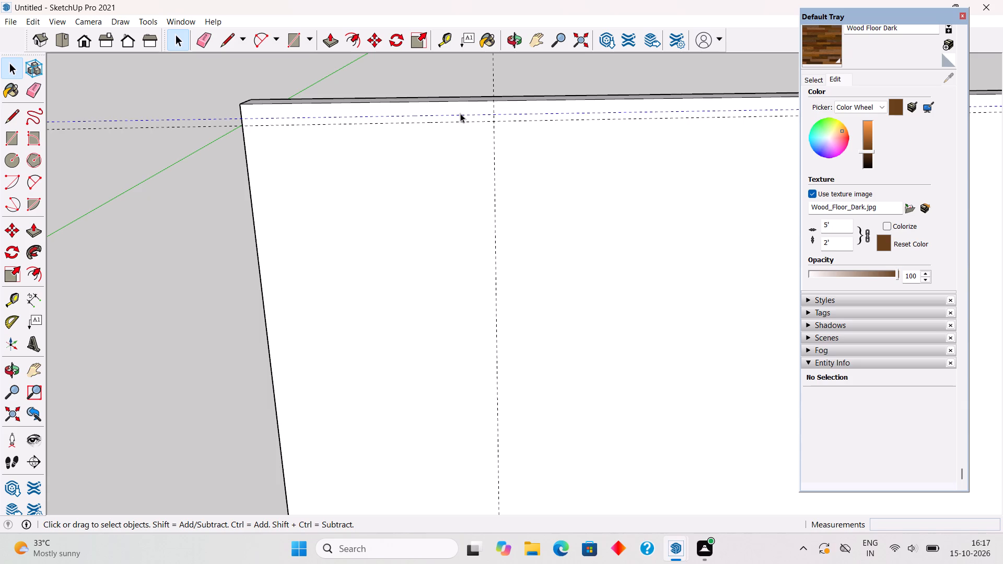
{"action": "left_click", "coordinate": [460, 122], "text": "shift"}
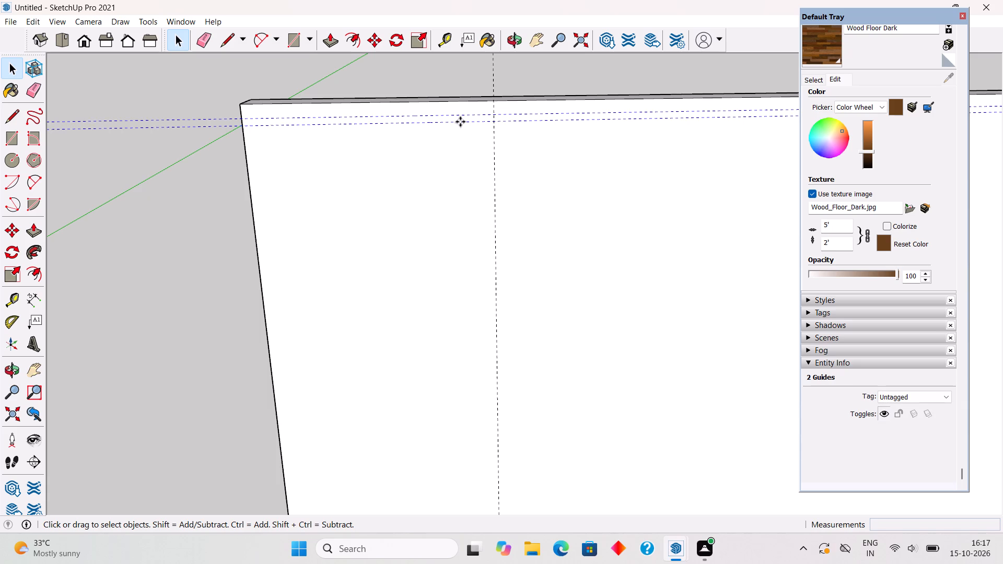
{"action": "key", "text": "m"}
{"action": "left_click", "coordinate": [460, 122]}
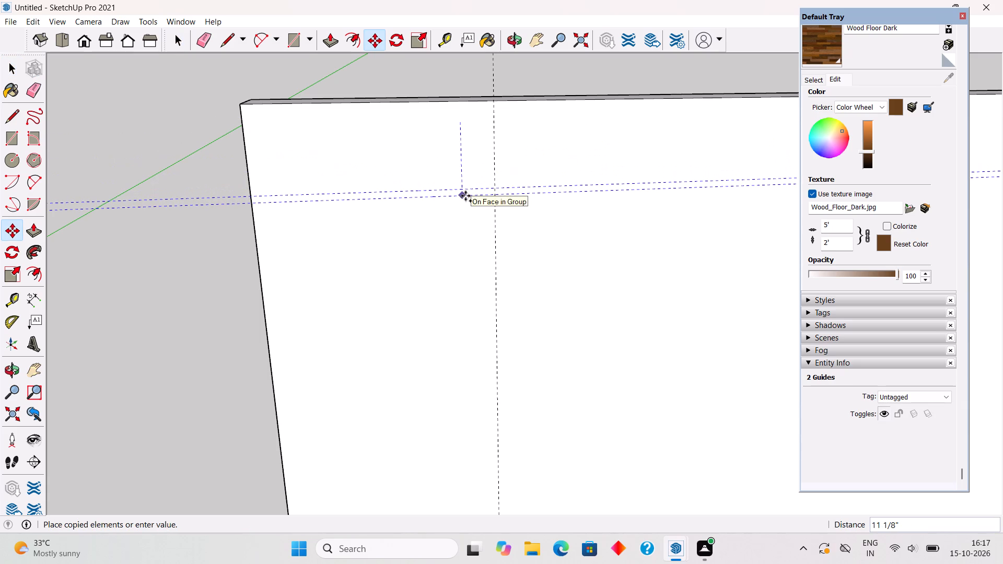
{"action": "type", "text": "3\""}
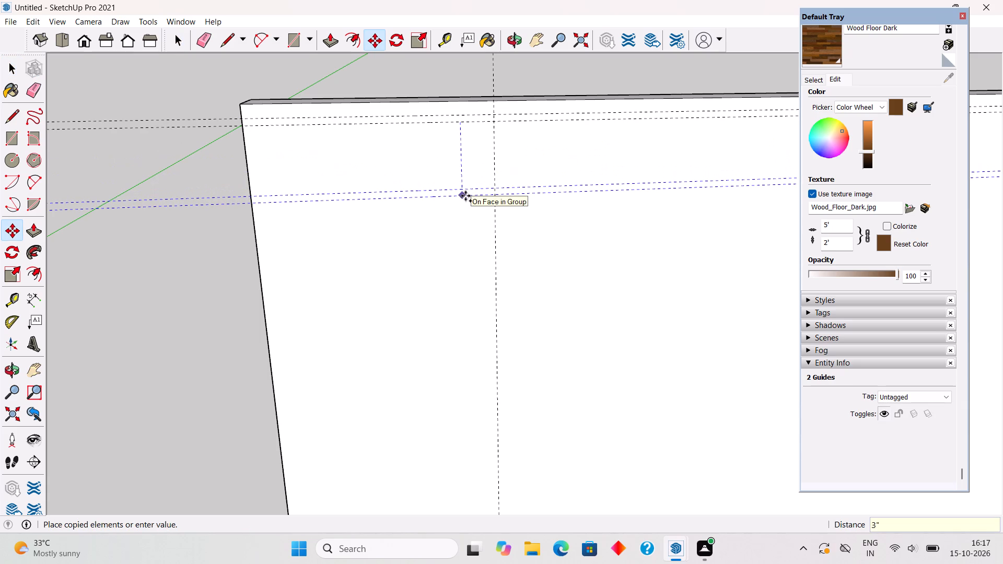
{"action": "key", "text": "Return"}
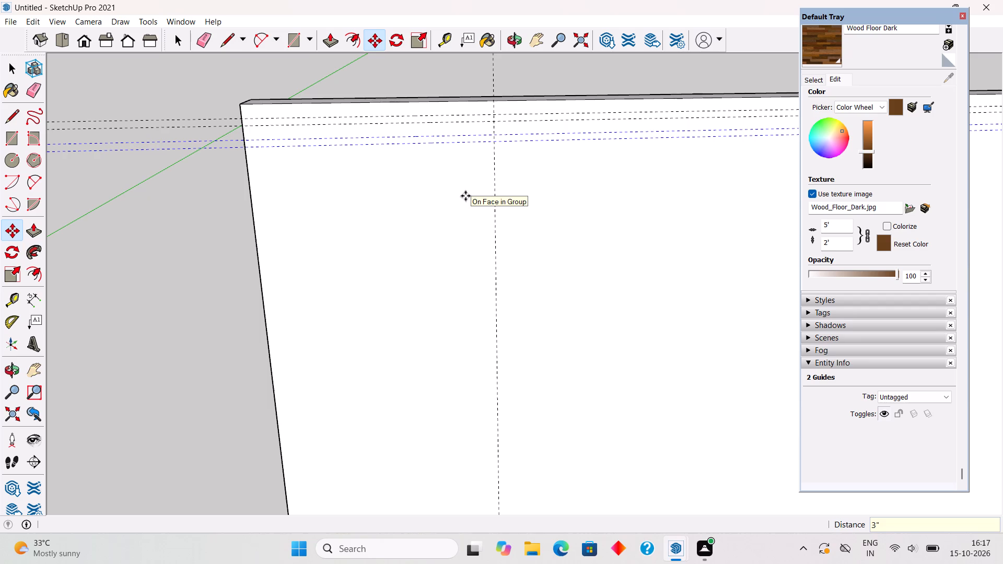
{"action": "key", "text": "x"}
{"action": "key", "text": "4"}
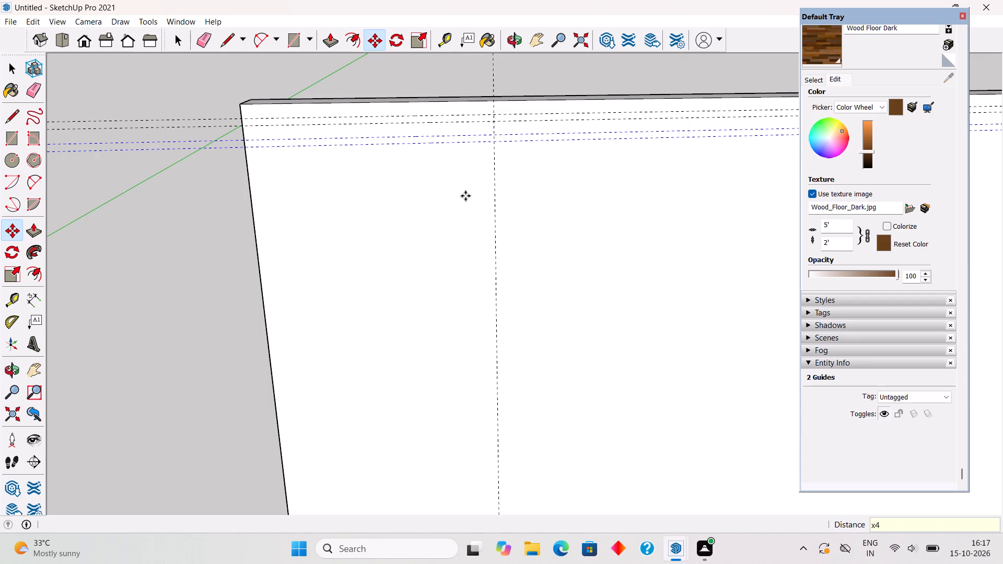
{"action": "key", "text": "BackSpace"}
{"action": "type", "text": "50"}
{"action": "key", "text": "Return"}
{"action": "scroll", "coordinate": [490, 132], "scroll_direction": "down", "scroll_amount": 9}
{"action": "scroll", "coordinate": [526, 161], "scroll_direction": "down", "scroll_amount": 1}
{"action": "scroll", "coordinate": [526, 161], "scroll_direction": "up", "scroll_amount": 1}
{"action": "key", "text": "space"}
{"action": "scroll", "coordinate": [479, 98], "scroll_direction": "up", "scroll_amount": 7}
{"action": "scroll", "coordinate": [463, 113], "scroll_direction": "down", "scroll_amount": 6}
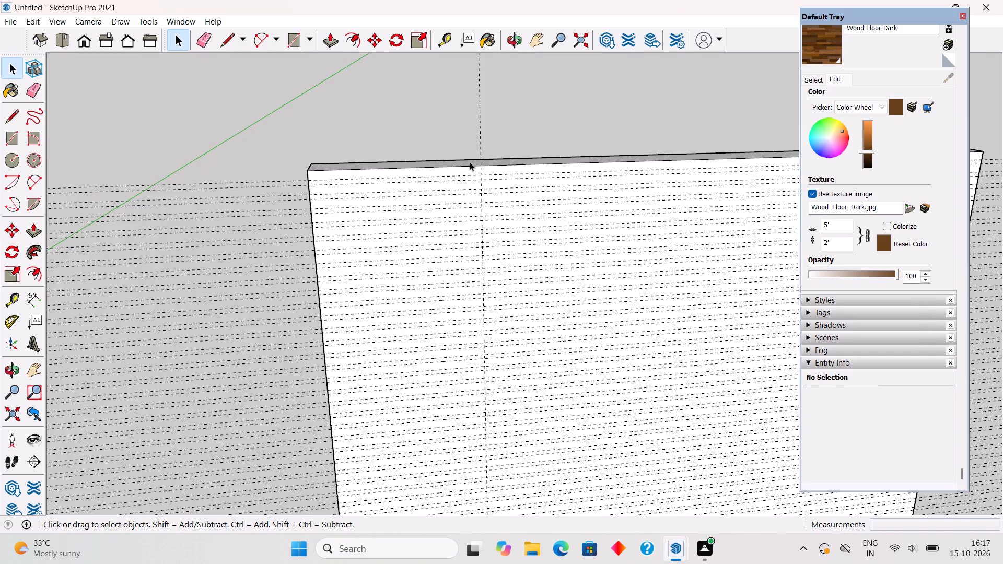
Open the white wall's group for editing near the upper corner of its front face.
{"action": "scroll", "coordinate": [470, 168], "scroll_direction": "up", "scroll_amount": 3}
{"action": "middle_click_drag", "start_coordinate": [471, 191], "coordinate": [479, 175]}
{"action": "scroll", "coordinate": [477, 176], "scroll_direction": "up", "scroll_amount": 2}
{"action": "key", "text": "r"}
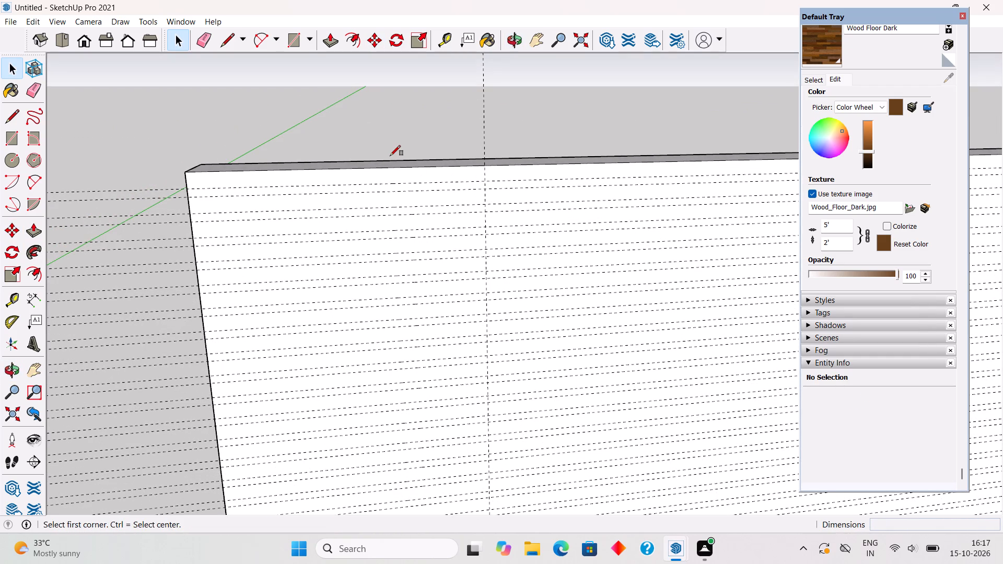
{"action": "key", "text": "space"}
{"action": "triple_click", "coordinate": [400, 177]}
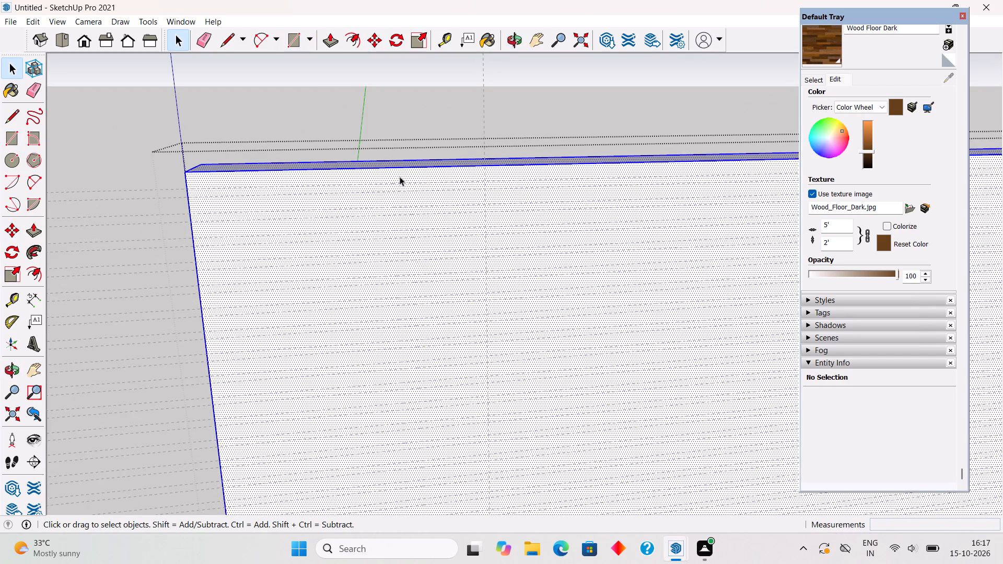
Draw 1" by 3' rectangles in the top five horizontal guide pairs, from the wall's left edge to the vertical guide.
{"action": "scroll", "coordinate": [170, 191], "scroll_direction": "up", "scroll_amount": 6}
{"action": "key", "text": "r"}
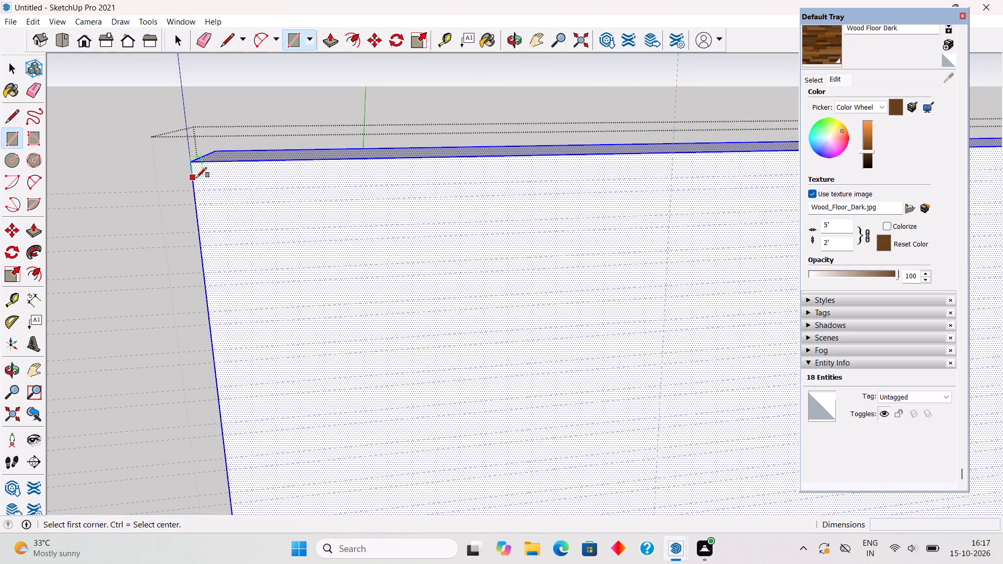
{"action": "left_click", "coordinate": [196, 190]}
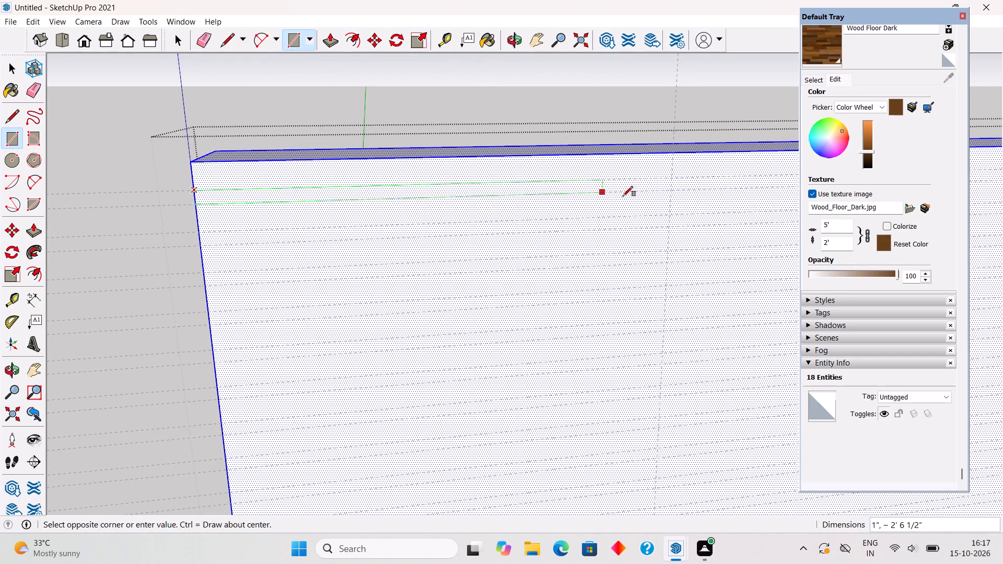
{"action": "left_click", "coordinate": [670, 192]}
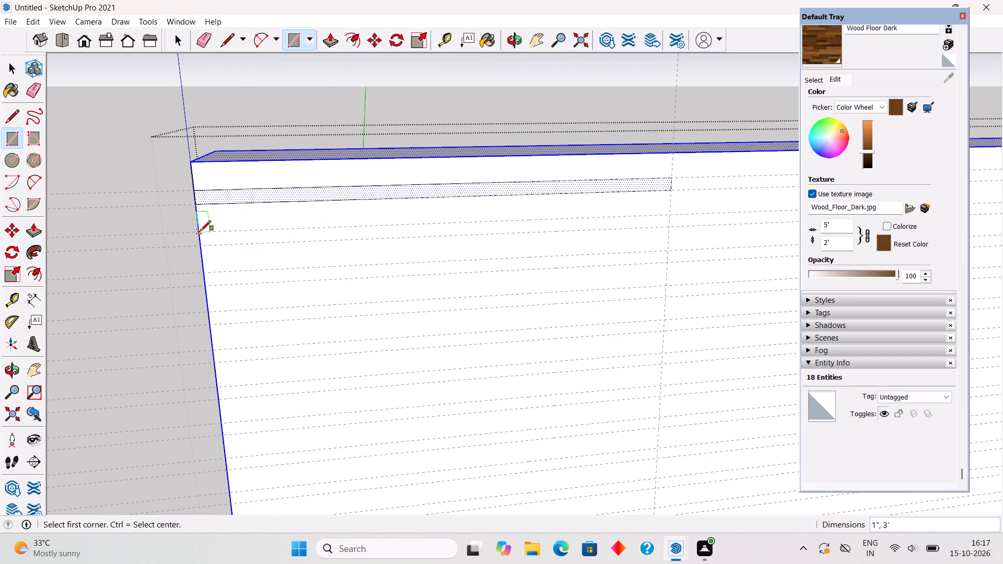
{"action": "left_click", "coordinate": [199, 231]}
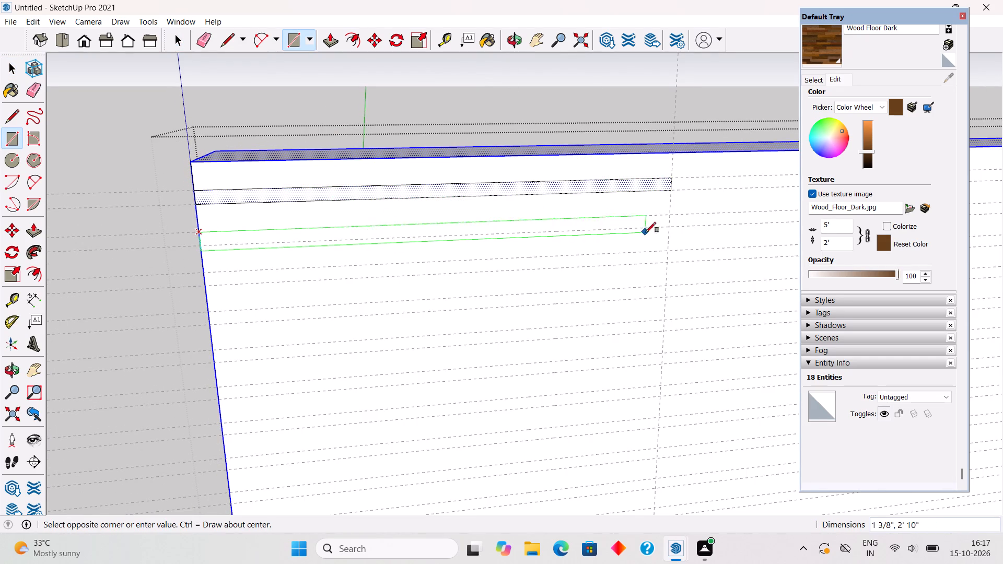
{"action": "left_click", "coordinate": [669, 229]}
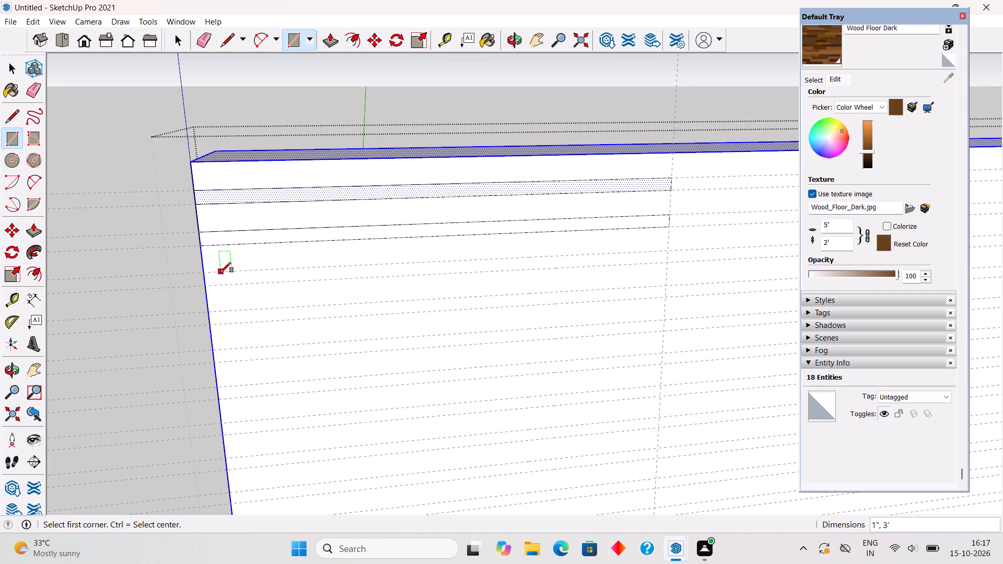
{"action": "left_click", "coordinate": [207, 276]}
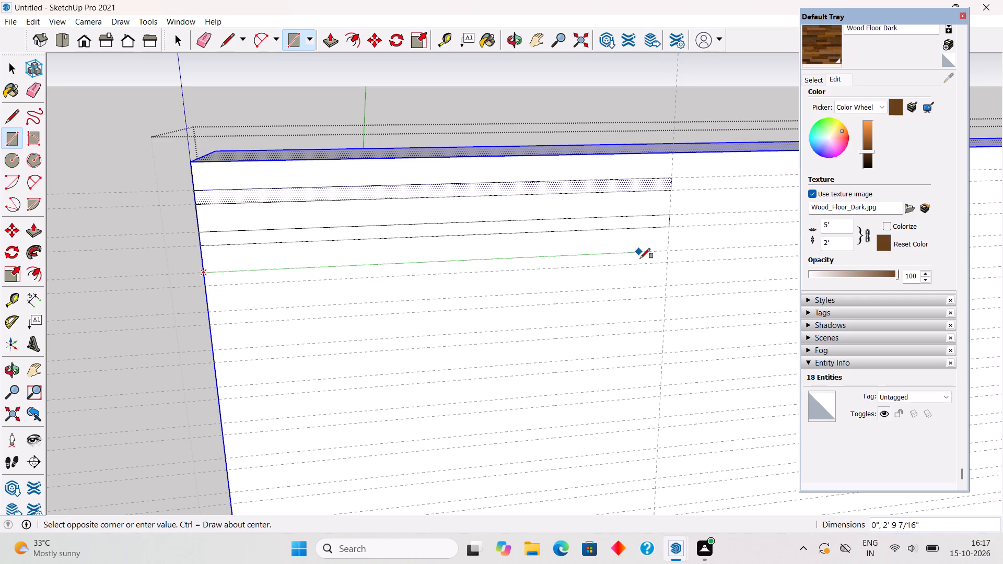
{"action": "left_click", "coordinate": [666, 265]}
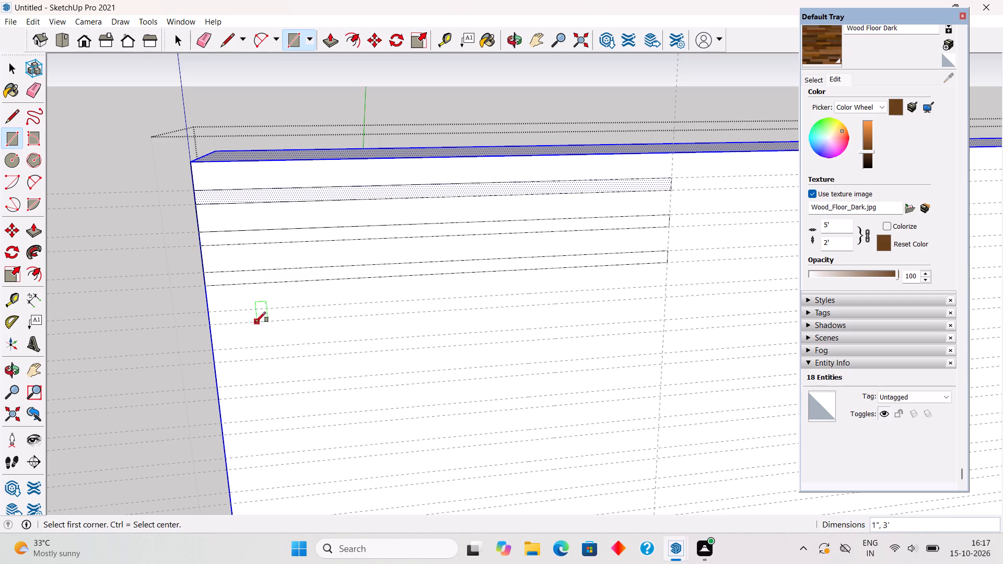
{"action": "left_click_drag", "start_coordinate": [211, 310], "coordinate": [217, 310]}
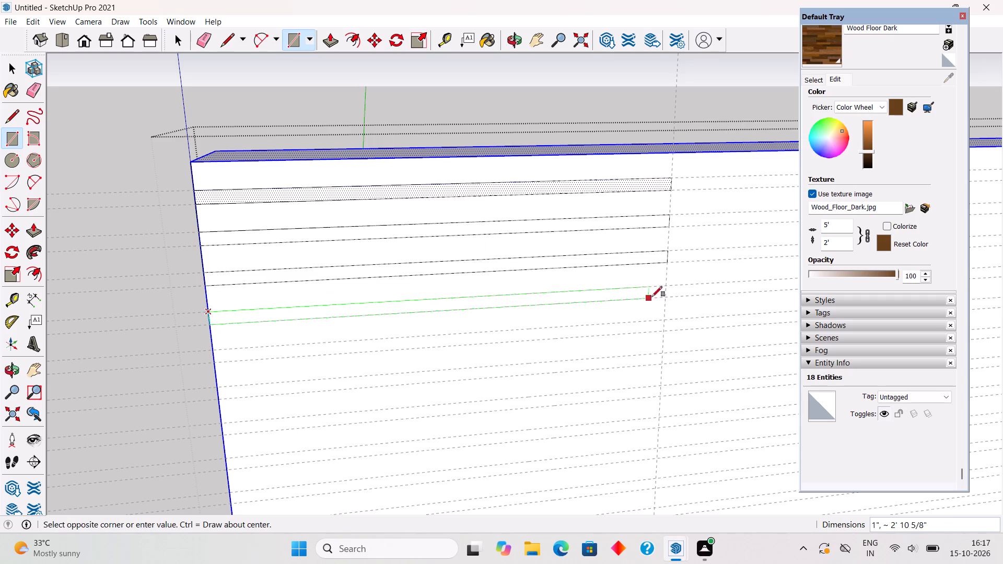
{"action": "left_click", "coordinate": [666, 297]}
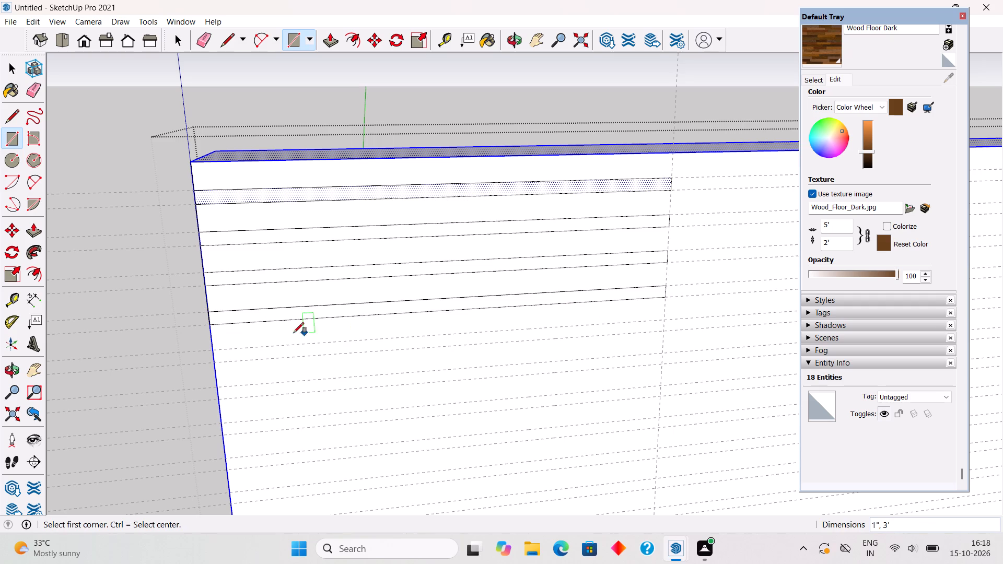
{"action": "left_click", "coordinate": [212, 347]}
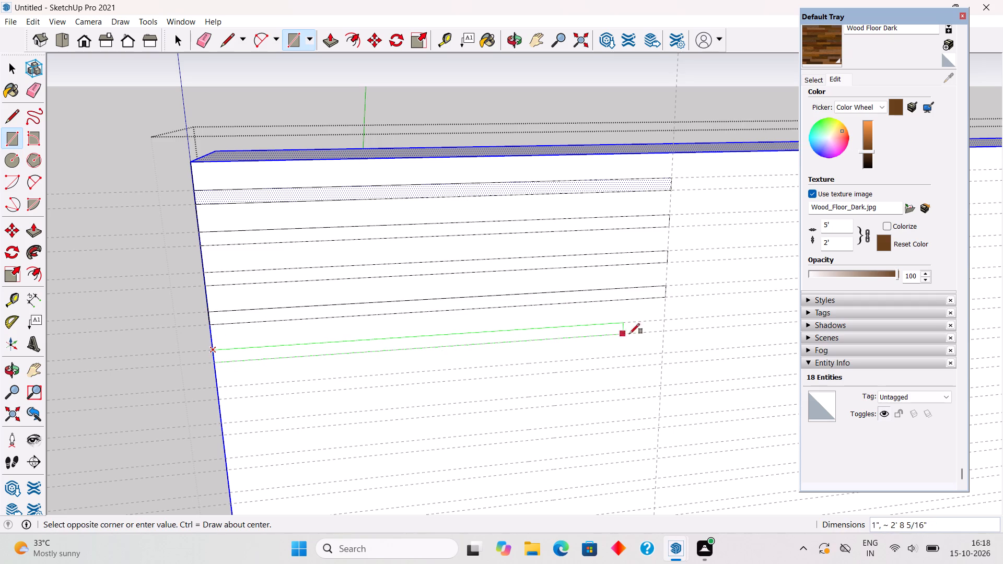
{"action": "left_click", "coordinate": [663, 330]}
Draw five more 1" by 3' rectangles in the next guide pairs down, from the wall's left edge to the vertical guide.
{"action": "scroll", "coordinate": [586, 201], "scroll_direction": "down", "scroll_amount": 9}
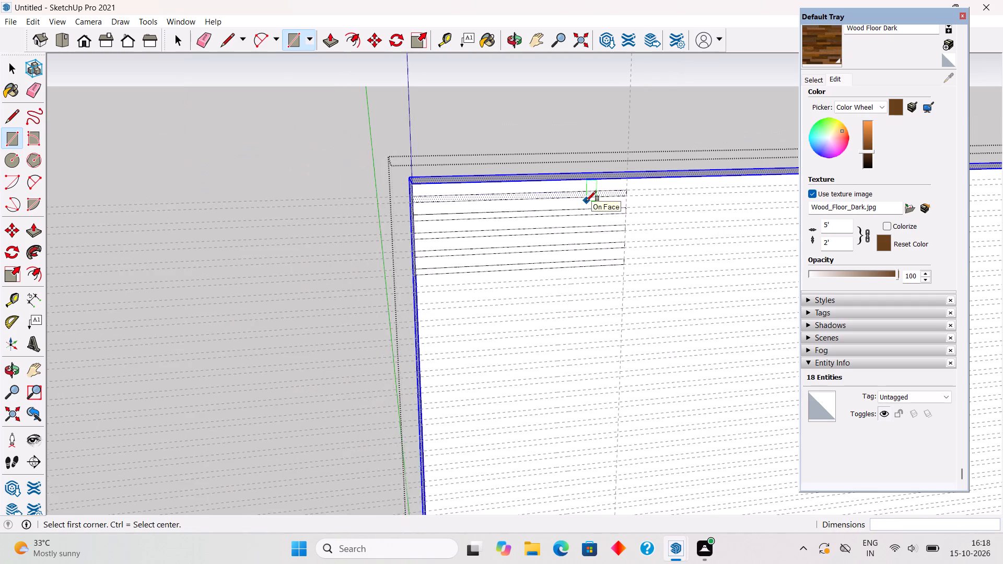
{"action": "scroll", "coordinate": [612, 402], "scroll_direction": "up", "scroll_amount": 5}
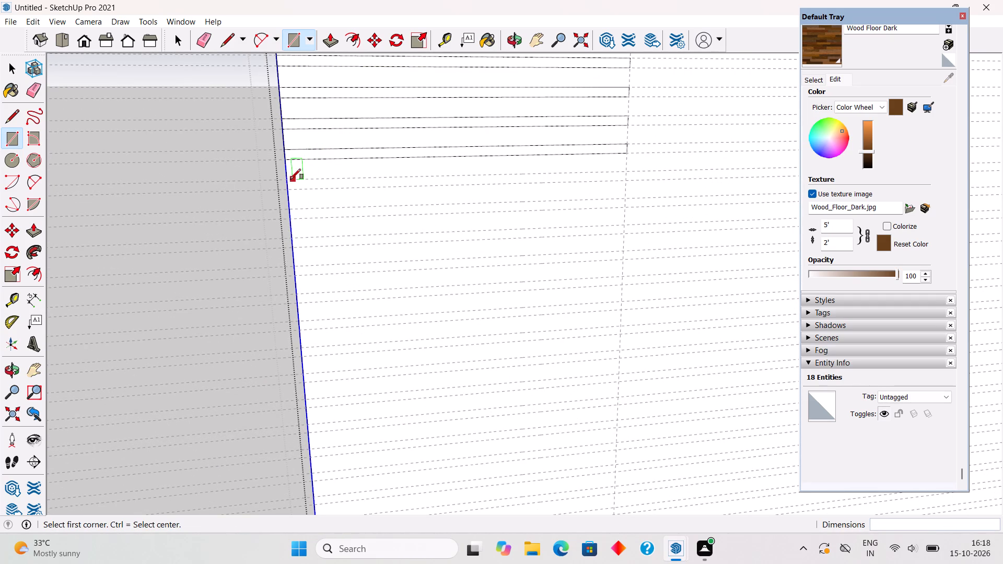
{"action": "left_click", "coordinate": [286, 183]}
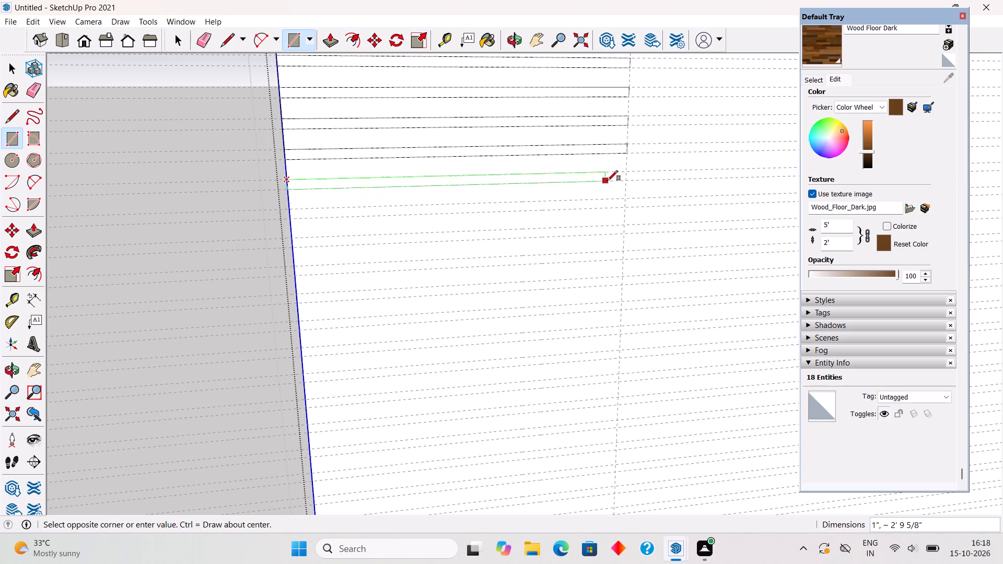
{"action": "left_click", "coordinate": [625, 181]}
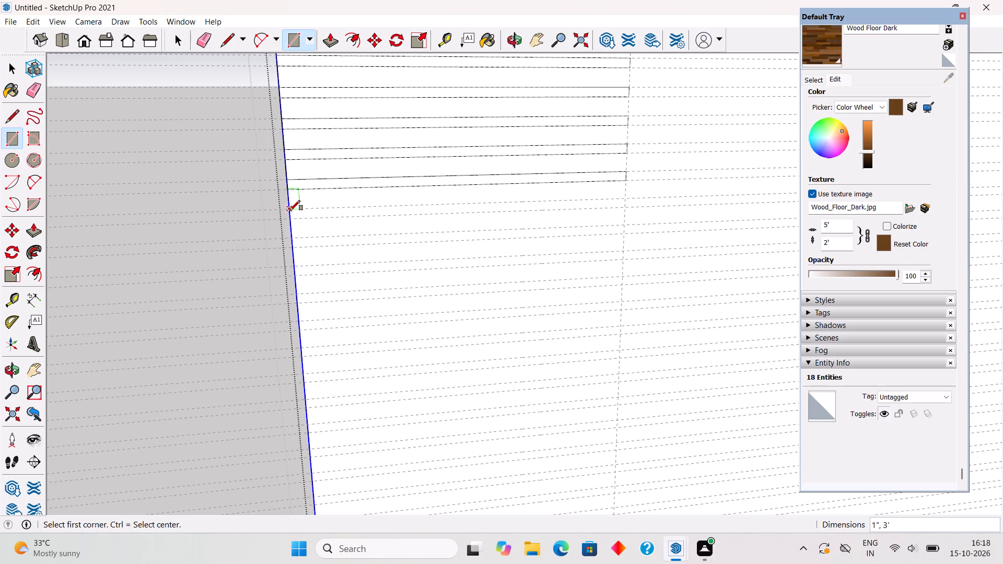
{"action": "left_click", "coordinate": [290, 210]}
{"action": "left_click", "coordinate": [624, 208]}
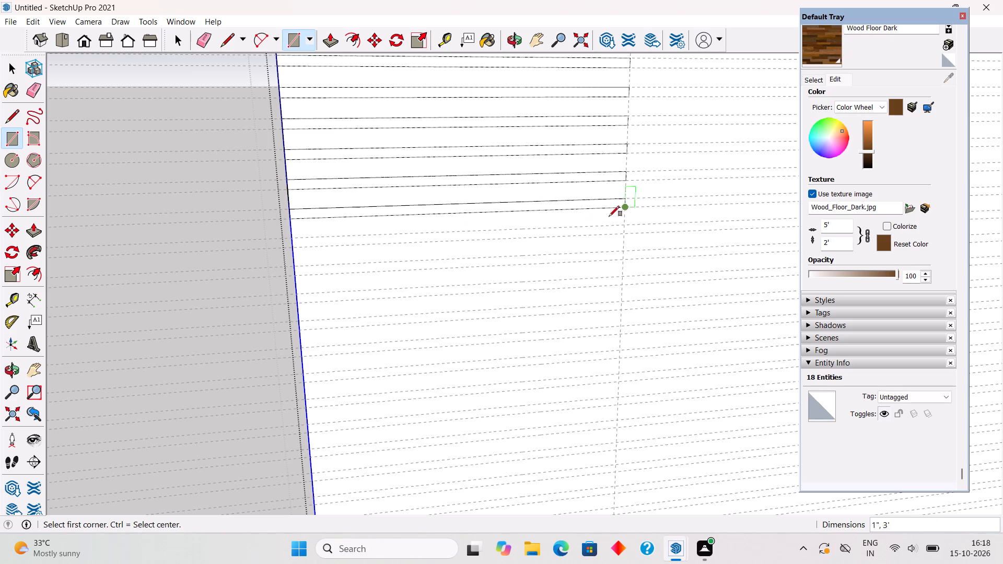
{"action": "left_click", "coordinate": [294, 239]}
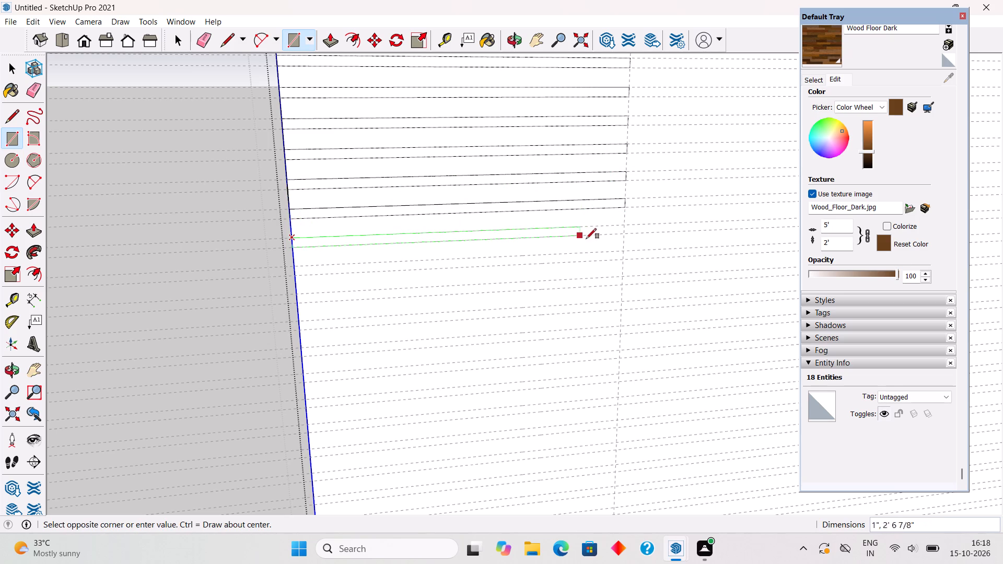
{"action": "left_click", "coordinate": [626, 234]}
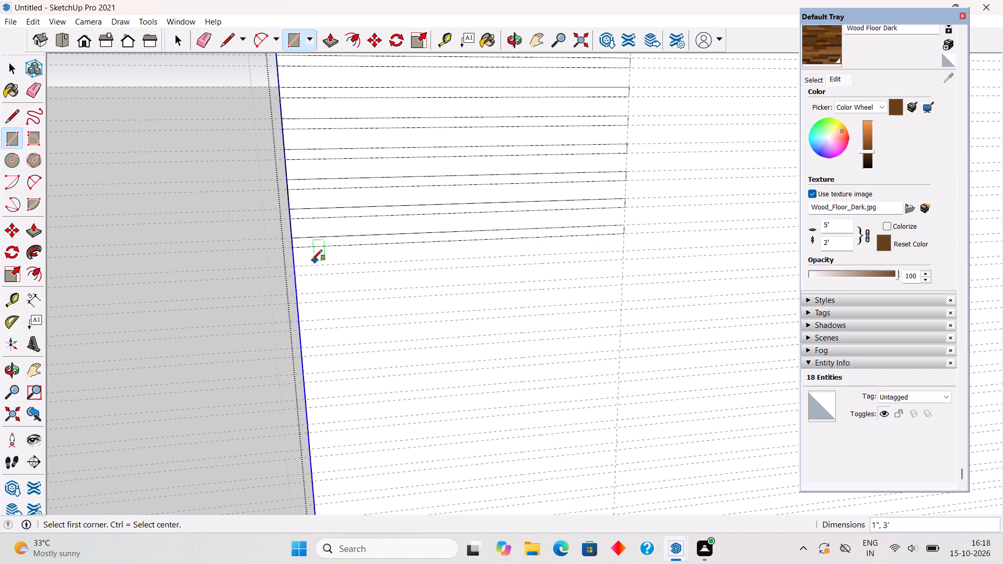
{"action": "left_click", "coordinate": [294, 266]}
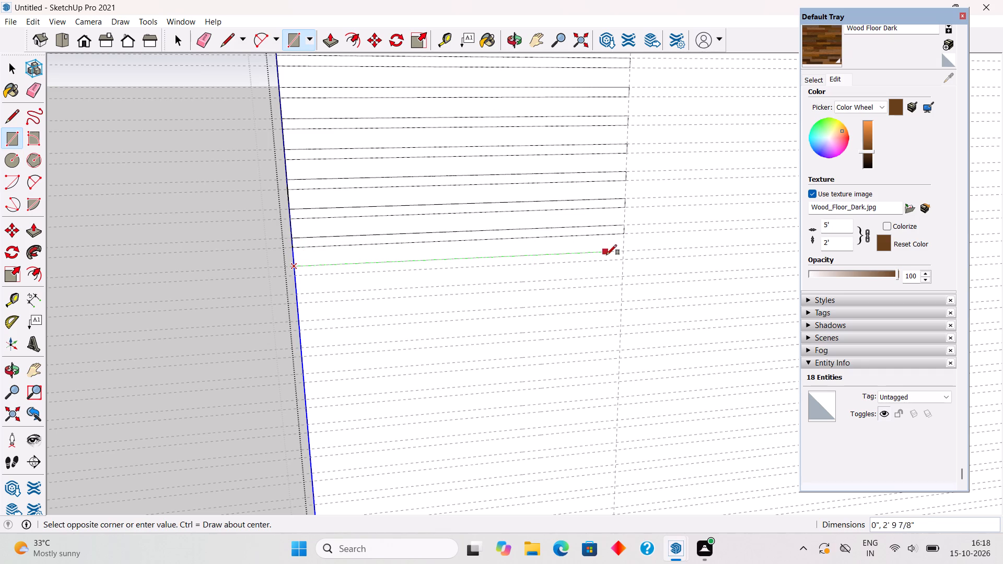
{"action": "left_click", "coordinate": [623, 257]}
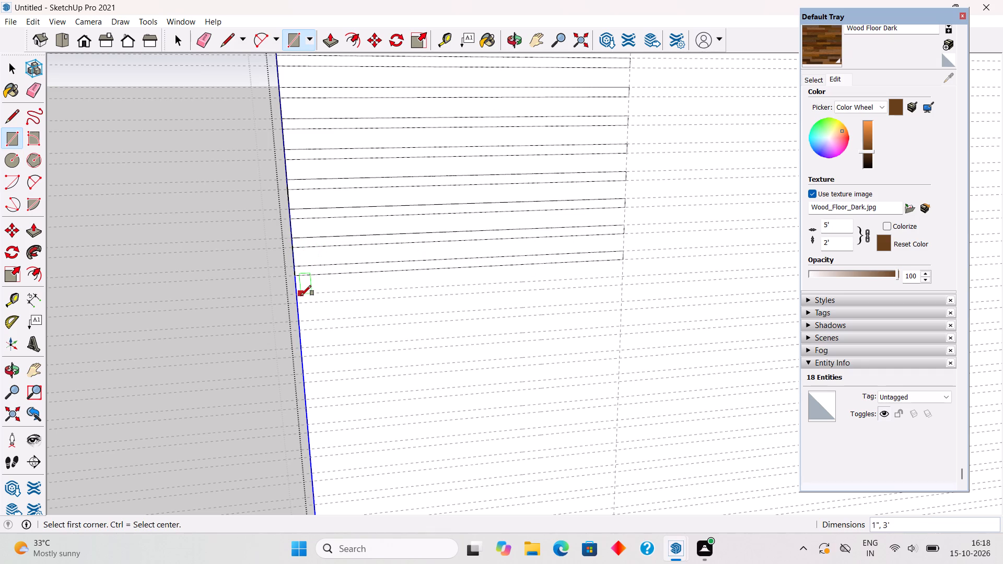
{"action": "left_click", "coordinate": [298, 296]}
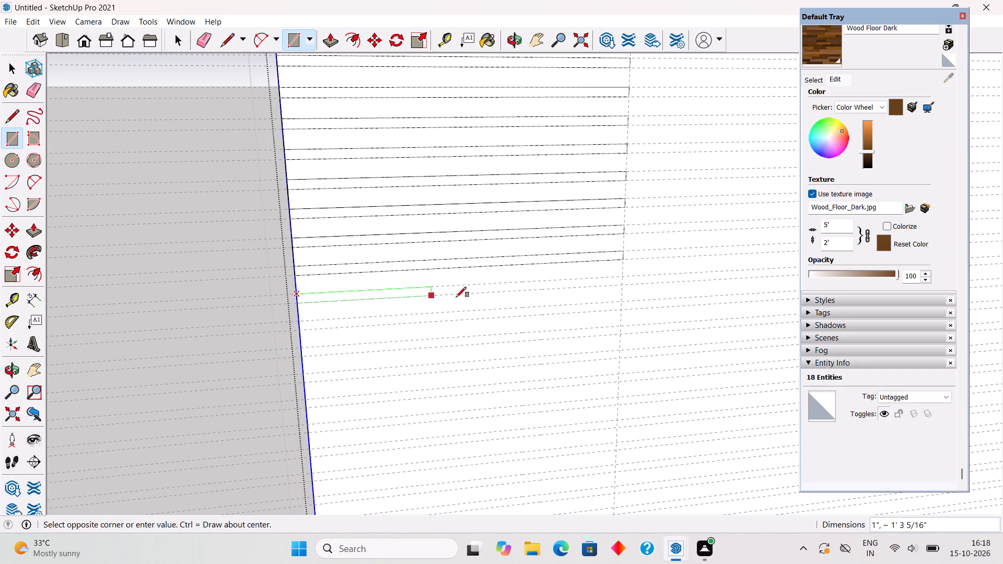
{"action": "left_click", "coordinate": [624, 286]}
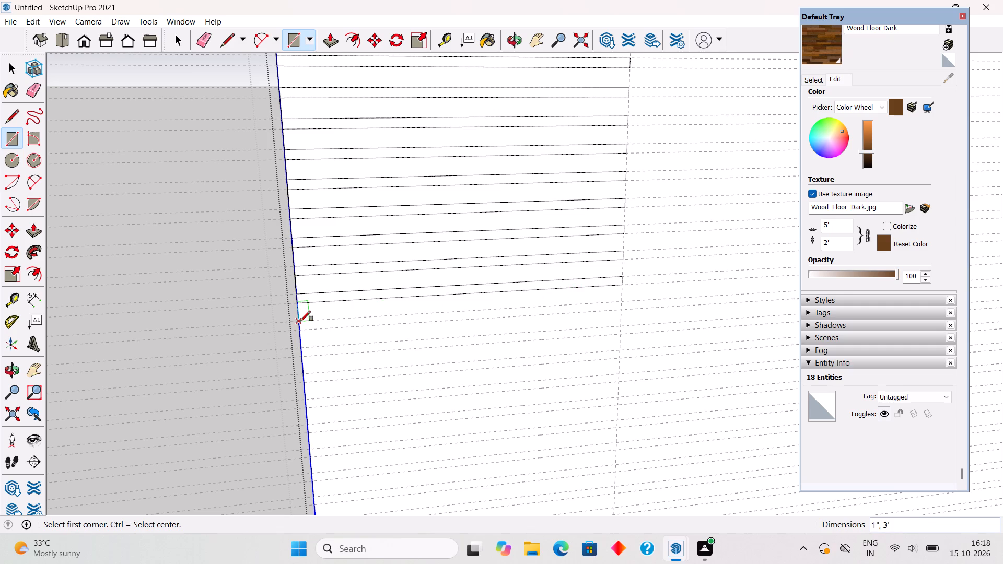
Continue down the wall with another five 1" by 3' rectangles, one in each successive guide pair.
{"action": "left_click", "coordinate": [300, 321]}
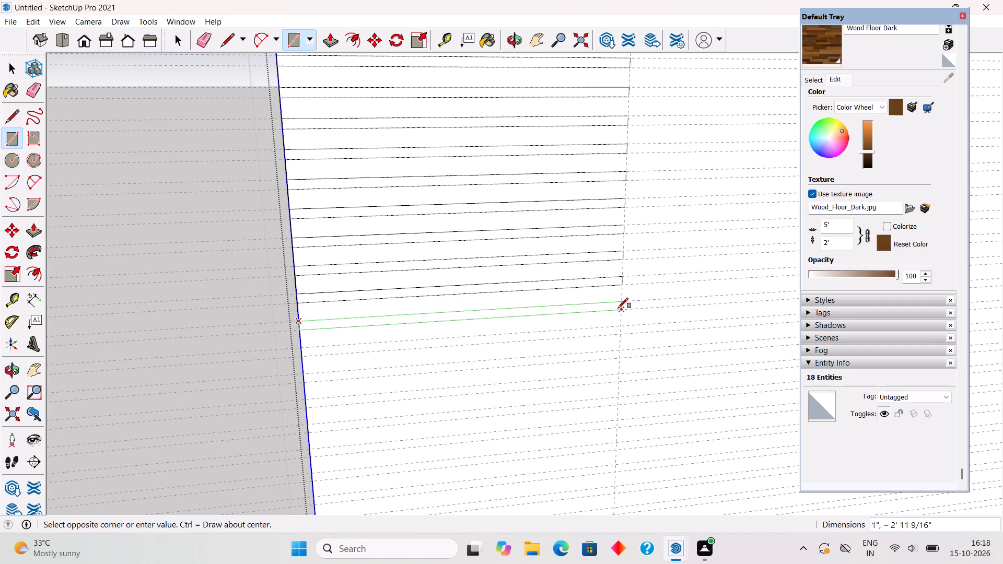
{"action": "left_click", "coordinate": [619, 308]}
{"action": "left_click", "coordinate": [299, 350]}
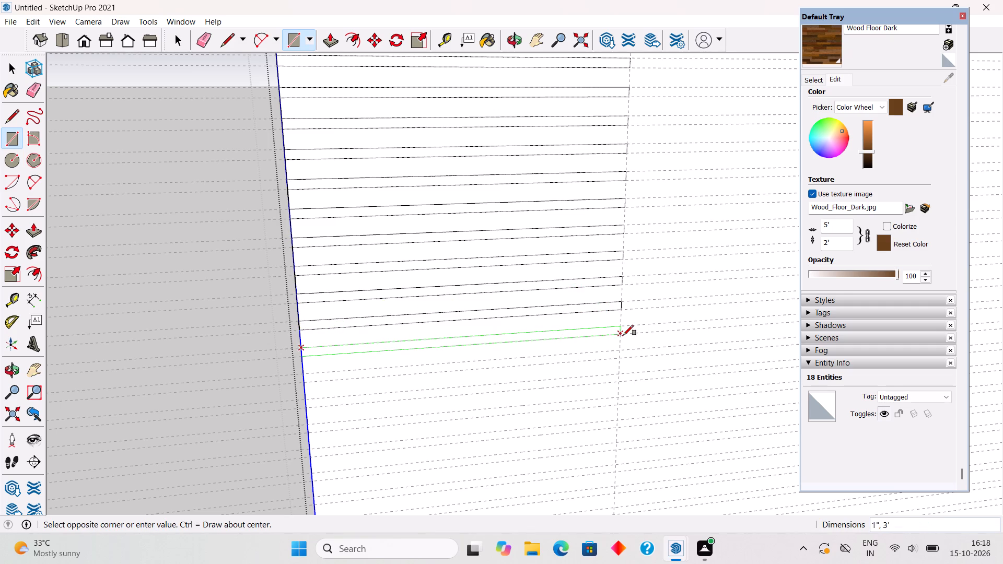
{"action": "left_click", "coordinate": [623, 335]}
{"action": "left_click", "coordinate": [306, 372]}
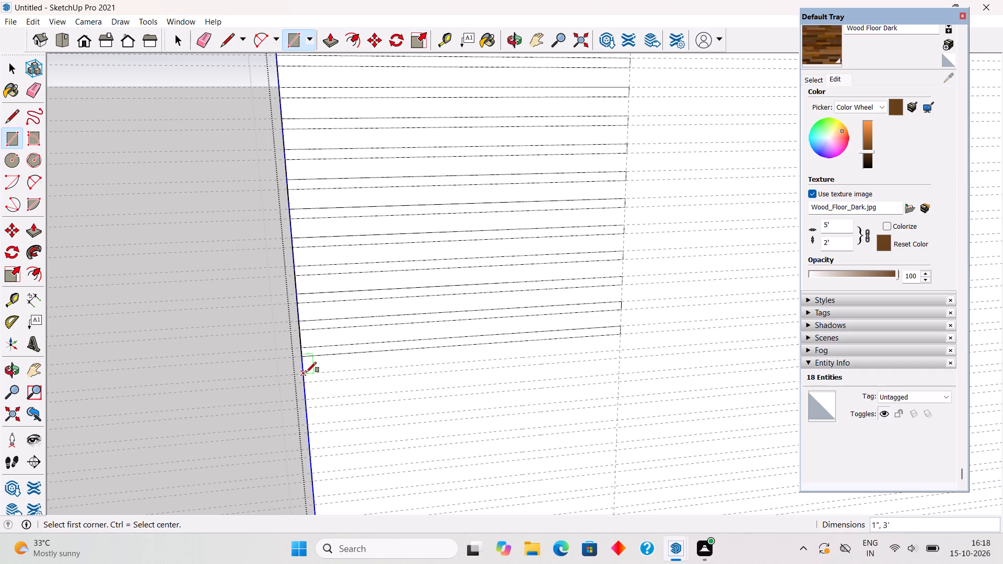
{"action": "left_click", "coordinate": [618, 360]}
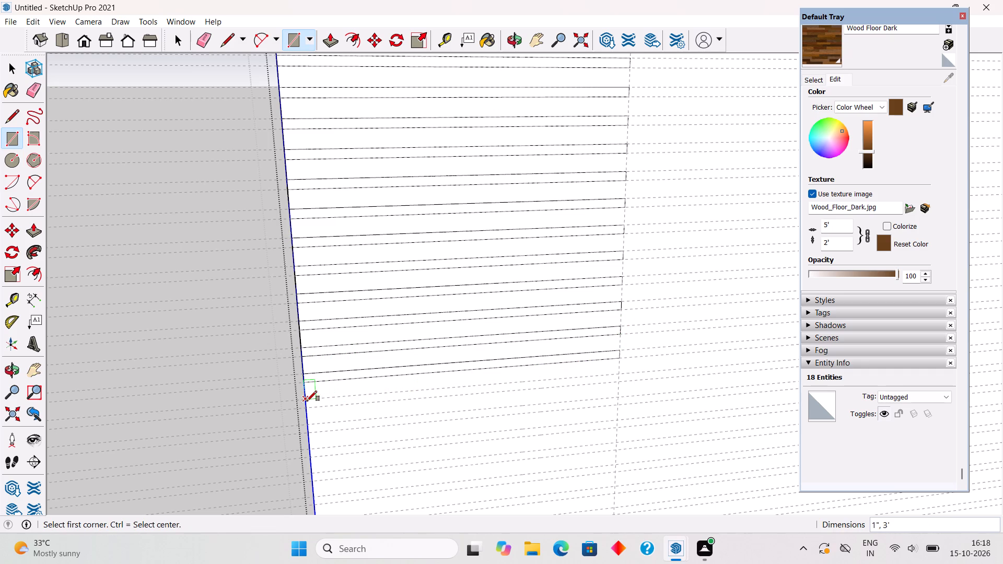
{"action": "left_click", "coordinate": [307, 401]}
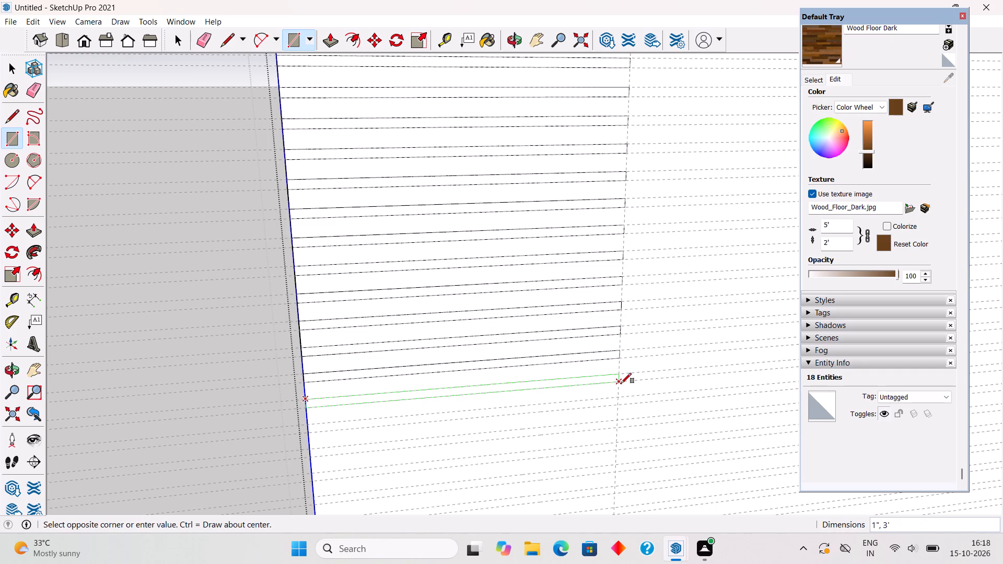
{"action": "left_click", "coordinate": [622, 383]}
{"action": "left_click", "coordinate": [309, 426]}
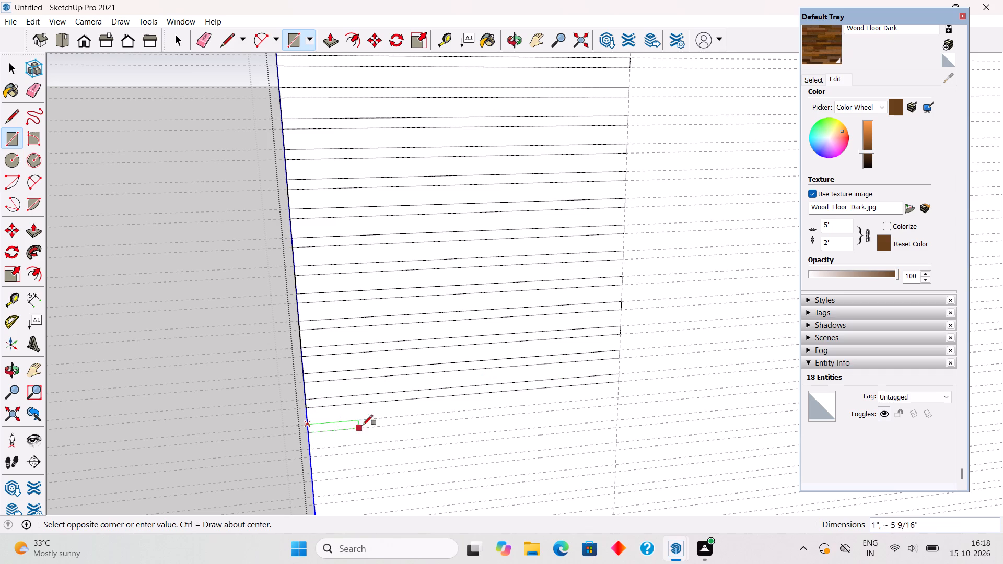
{"action": "left_click", "coordinate": [617, 403]}
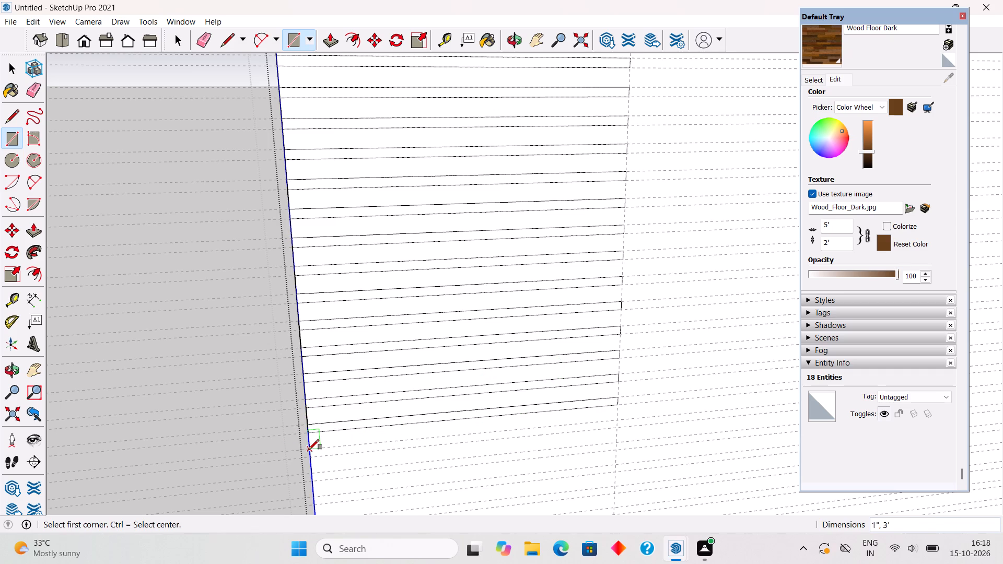
Draw two more 1" by 3' rectangles in the guide pairs directly below the last strip.
{"action": "left_click", "coordinate": [309, 450]}
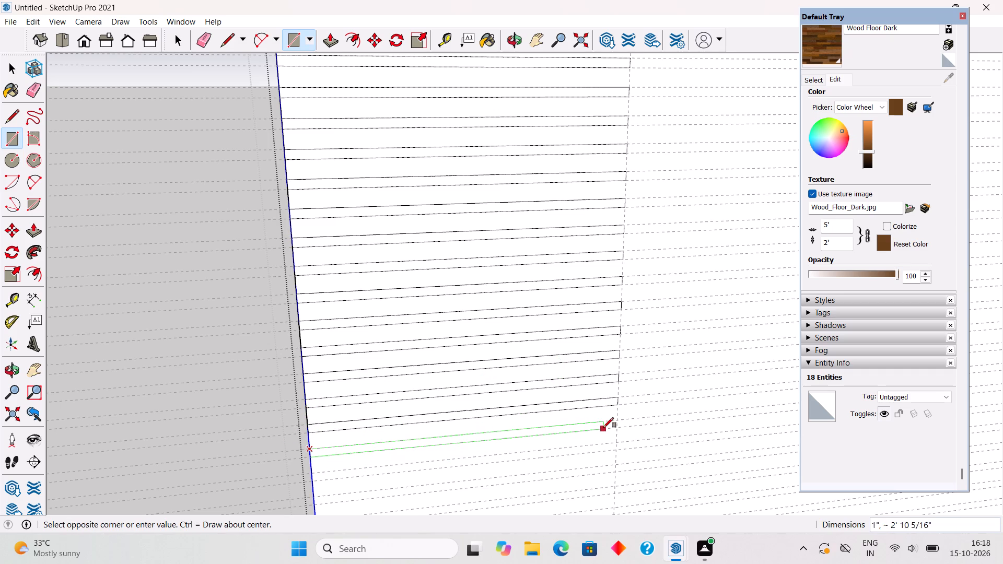
{"action": "left_click", "coordinate": [617, 426]}
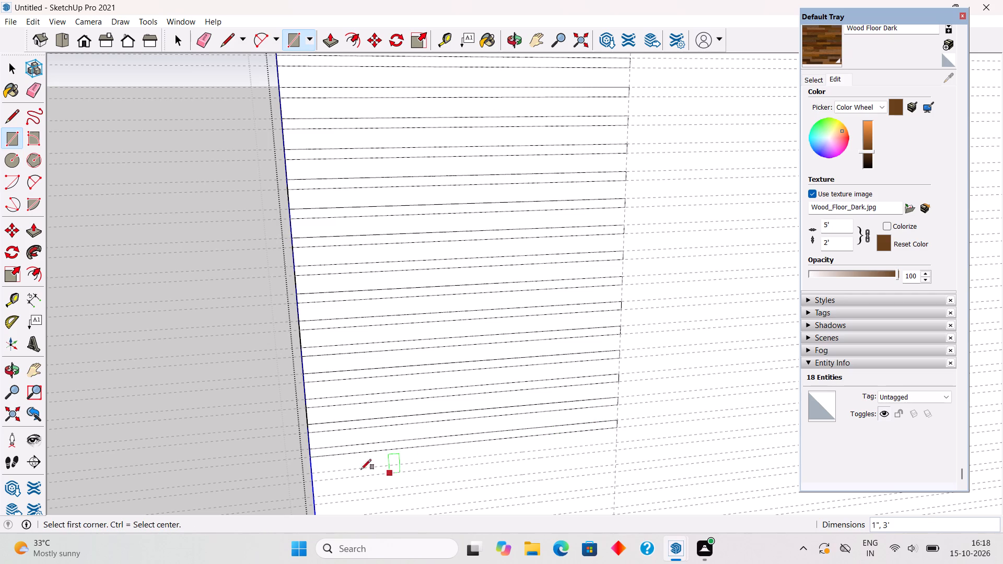
{"action": "left_click", "coordinate": [312, 474]}
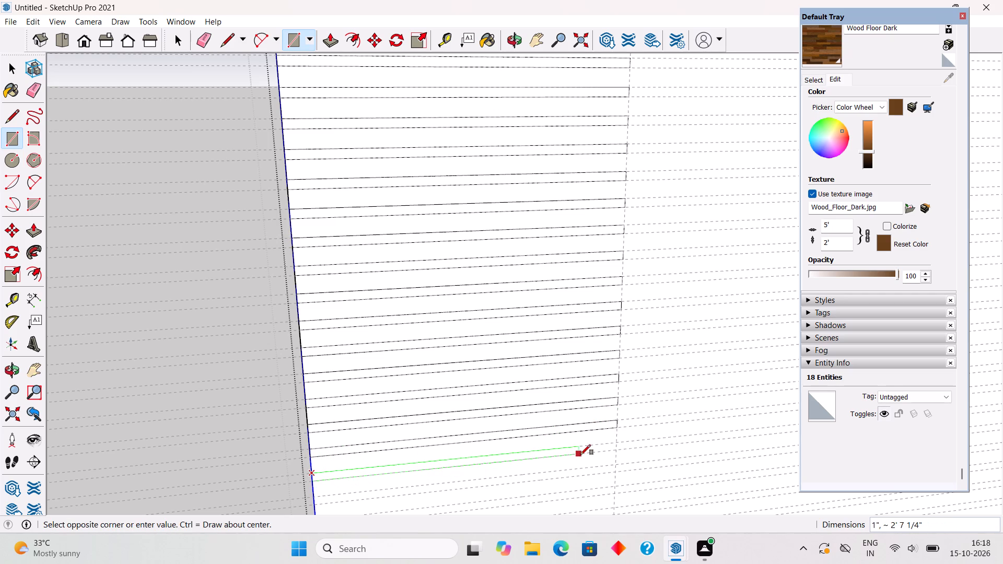
{"action": "left_click", "coordinate": [617, 448]}
{"action": "scroll", "coordinate": [339, 269], "scroll_direction": "down", "scroll_amount": 6}
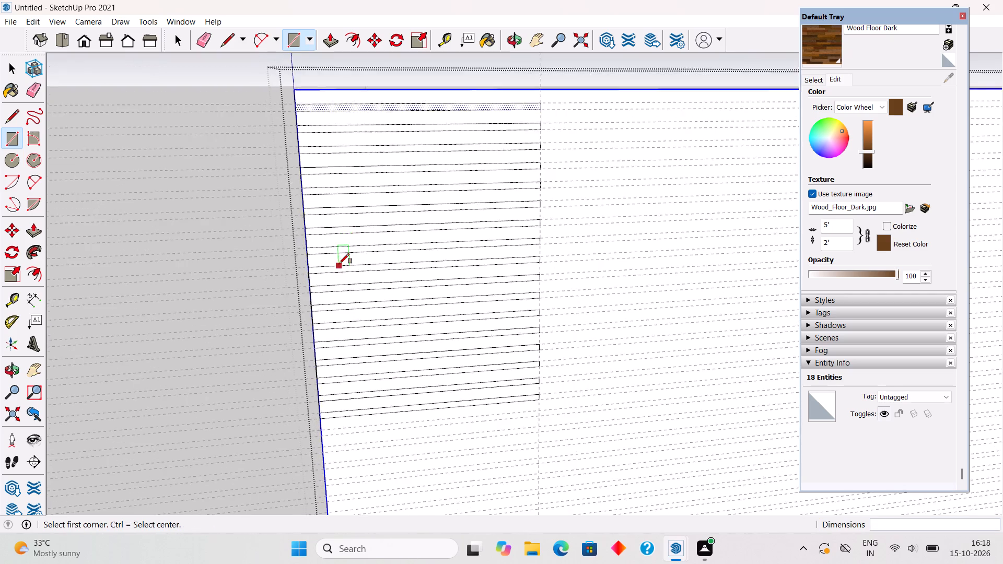
{"action": "scroll", "coordinate": [339, 263], "scroll_direction": "down", "scroll_amount": 11}
{"action": "scroll", "coordinate": [415, 511], "scroll_direction": "up", "scroll_amount": 5}
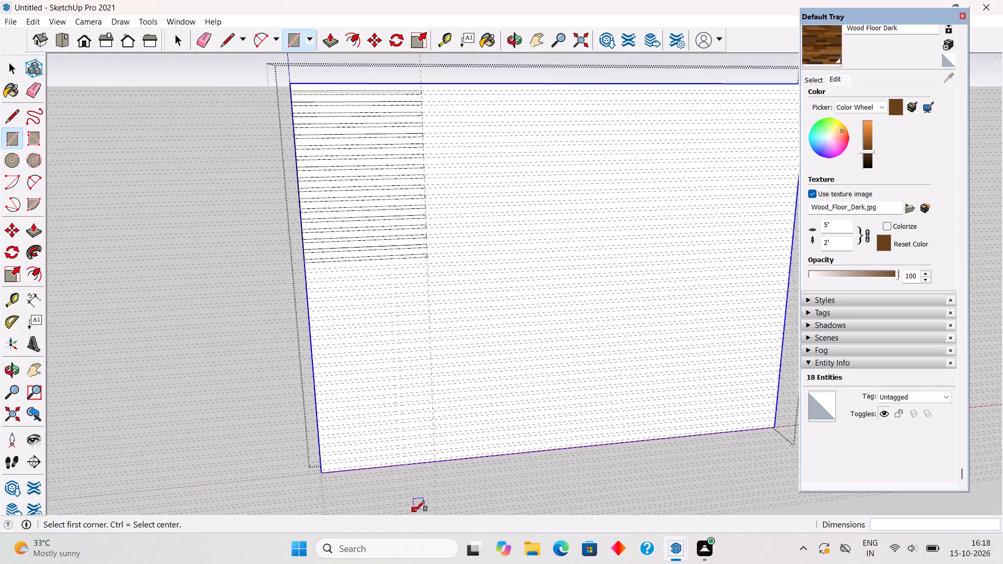
Draw four 1" by 3' rectangles in the guide pairs directly below the last strip, from the wall's left edge to the vertical guide.
{"action": "scroll", "coordinate": [414, 511], "scroll_direction": "up", "scroll_amount": 2}
{"action": "scroll", "coordinate": [414, 509], "scroll_direction": "down", "scroll_amount": 2}
{"action": "scroll", "coordinate": [414, 509], "scroll_direction": "up", "scroll_amount": 7}
{"action": "scroll", "coordinate": [414, 508], "scroll_direction": "down", "scroll_amount": 1}
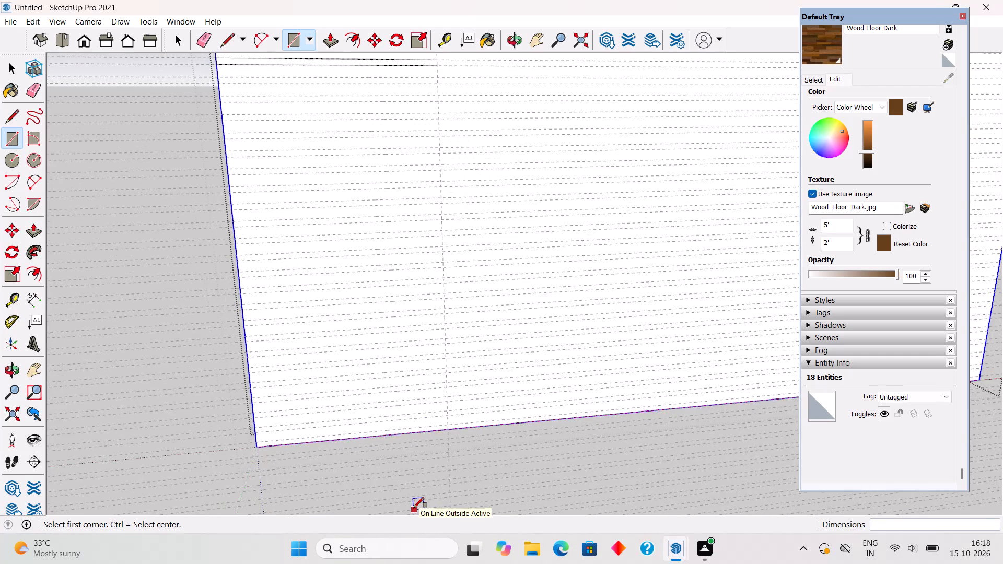
{"action": "scroll", "coordinate": [414, 508], "scroll_direction": "down", "scroll_amount": 1}
{"action": "scroll", "coordinate": [275, 86], "scroll_direction": "up", "scroll_amount": 4}
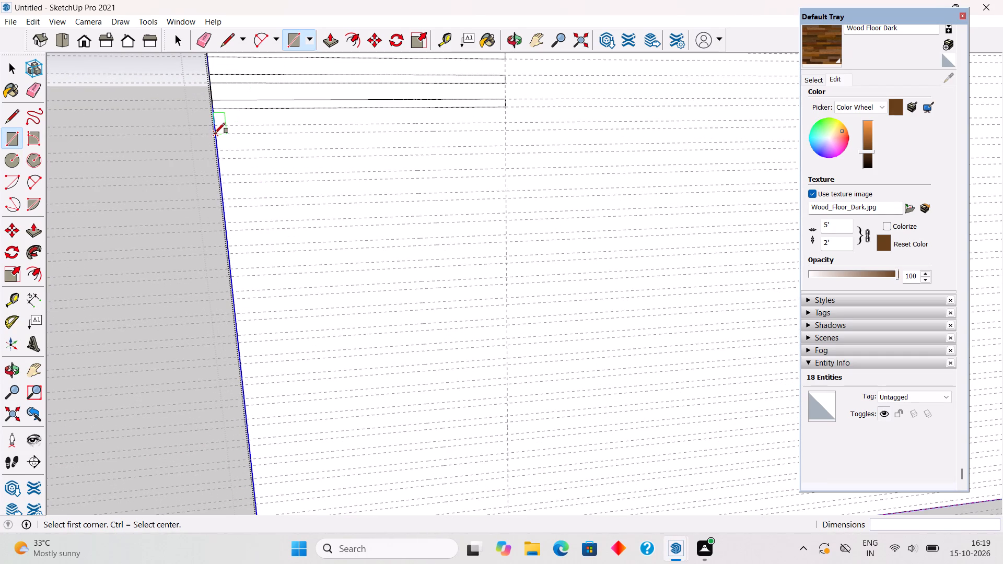
{"action": "left_click", "coordinate": [217, 128]}
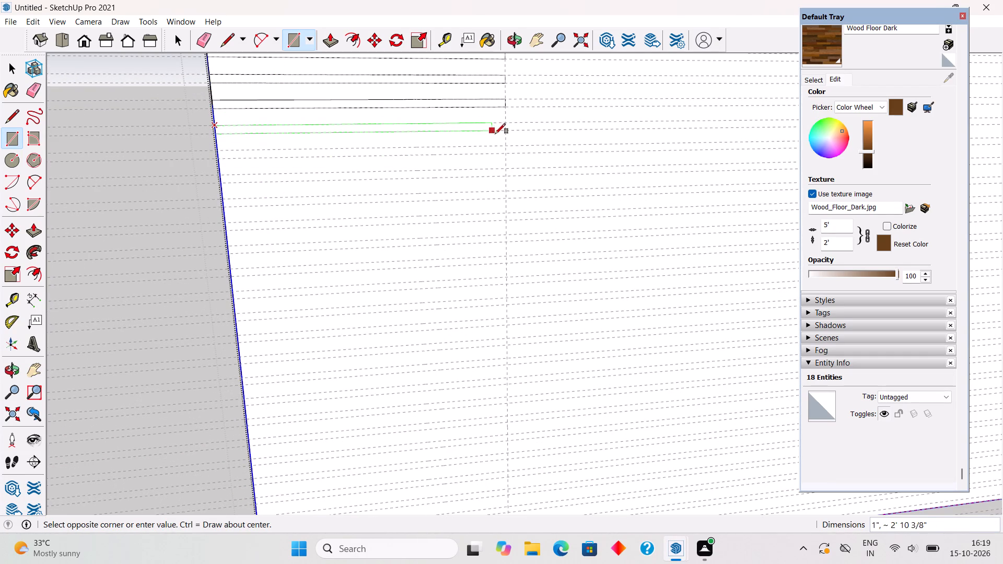
{"action": "left_click", "coordinate": [505, 132]}
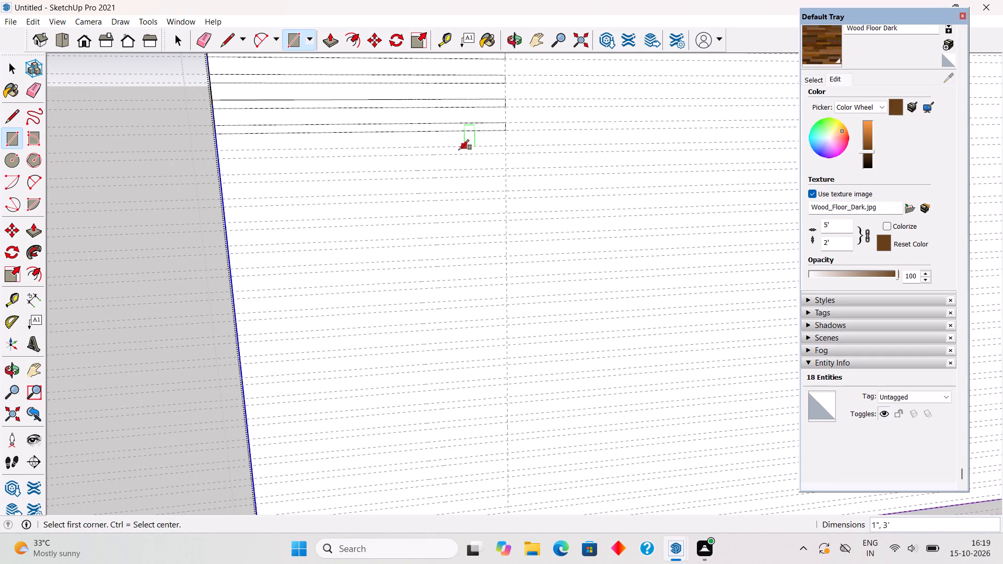
{"action": "left_click", "coordinate": [214, 148]}
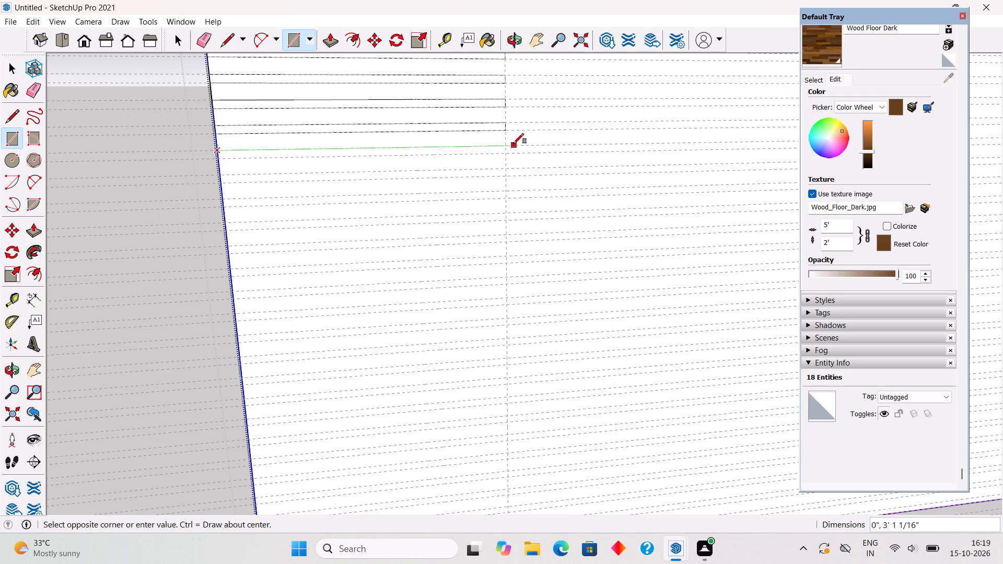
{"action": "left_click", "coordinate": [506, 151]}
{"action": "left_click", "coordinate": [222, 174]}
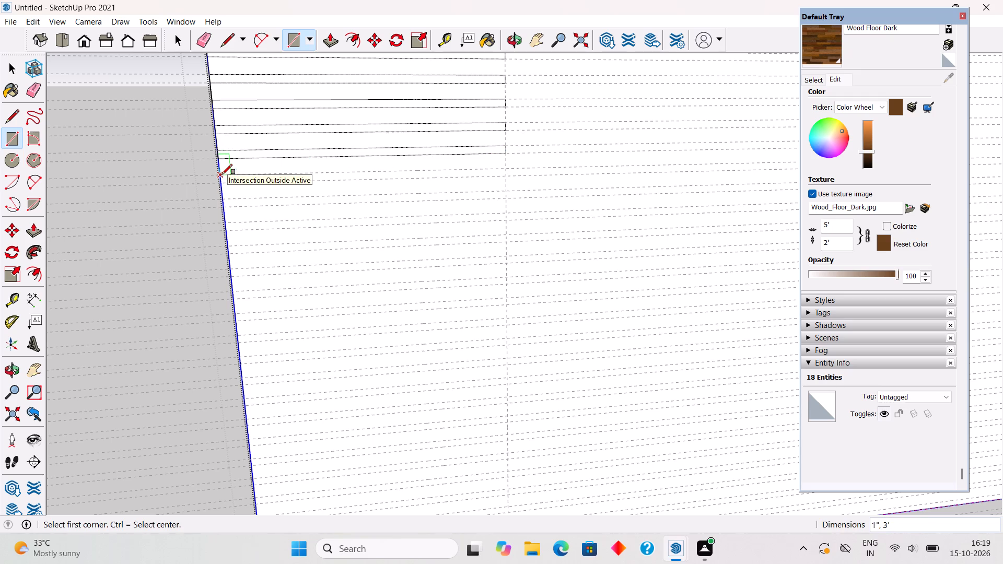
{"action": "left_click", "coordinate": [506, 178]}
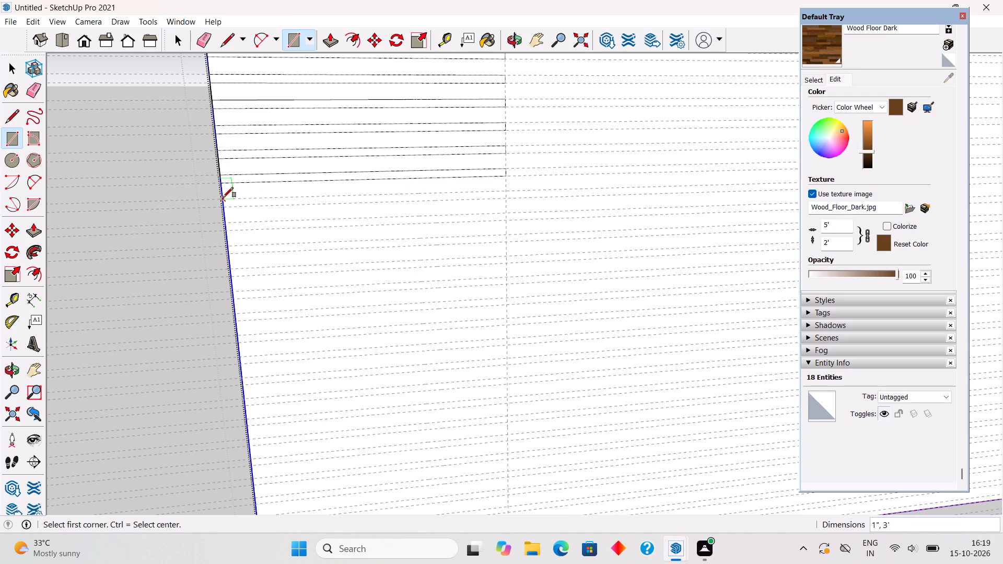
{"action": "left_click", "coordinate": [223, 197]}
{"action": "left_click", "coordinate": [506, 196]}
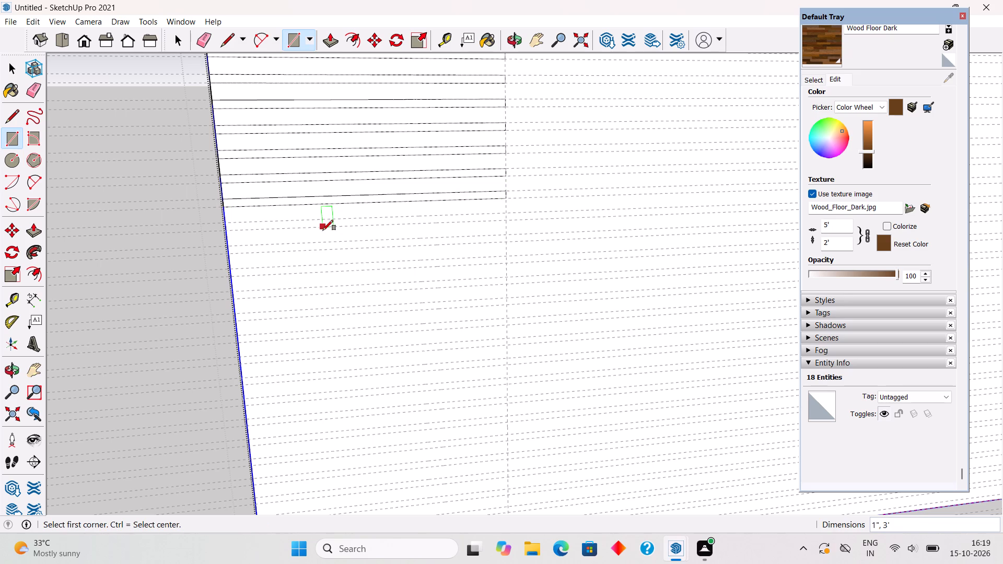
Continue down the wall with four more 1" by 3' rectangles, one in each successive horizontal guide pair.
{"action": "left_click", "coordinate": [224, 222]}
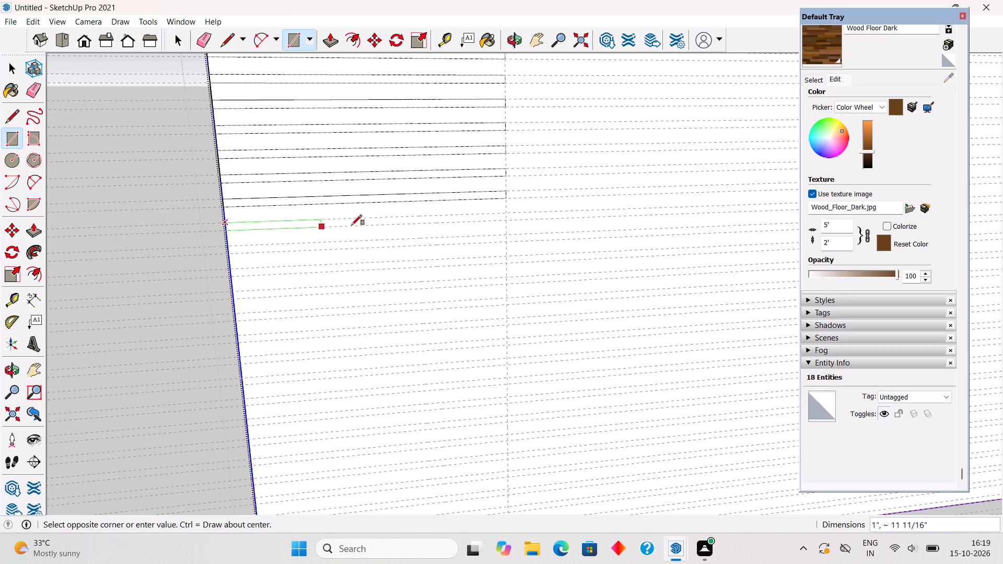
{"action": "left_click", "coordinate": [506, 220]}
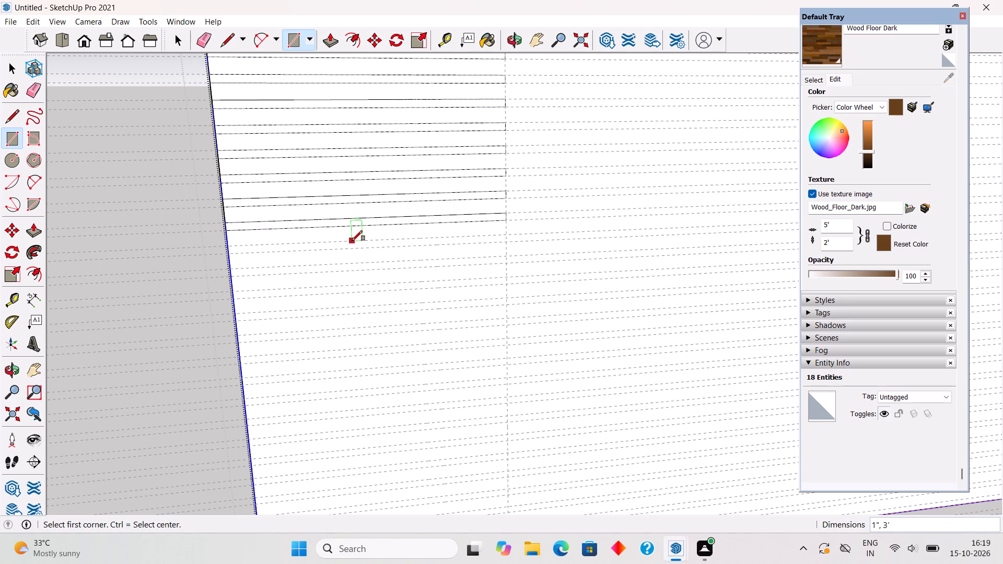
{"action": "left_click", "coordinate": [229, 245]}
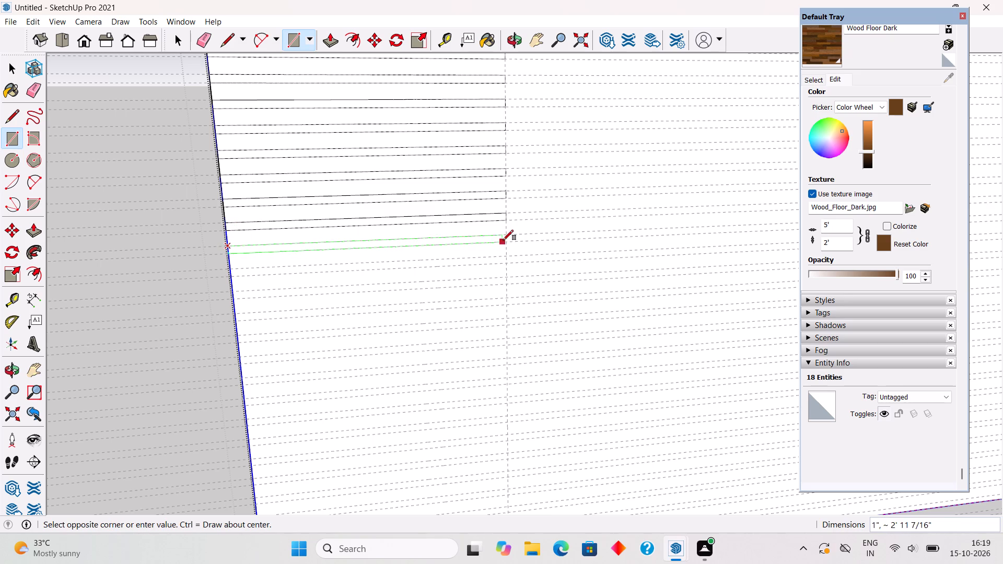
{"action": "left_click", "coordinate": [506, 240]}
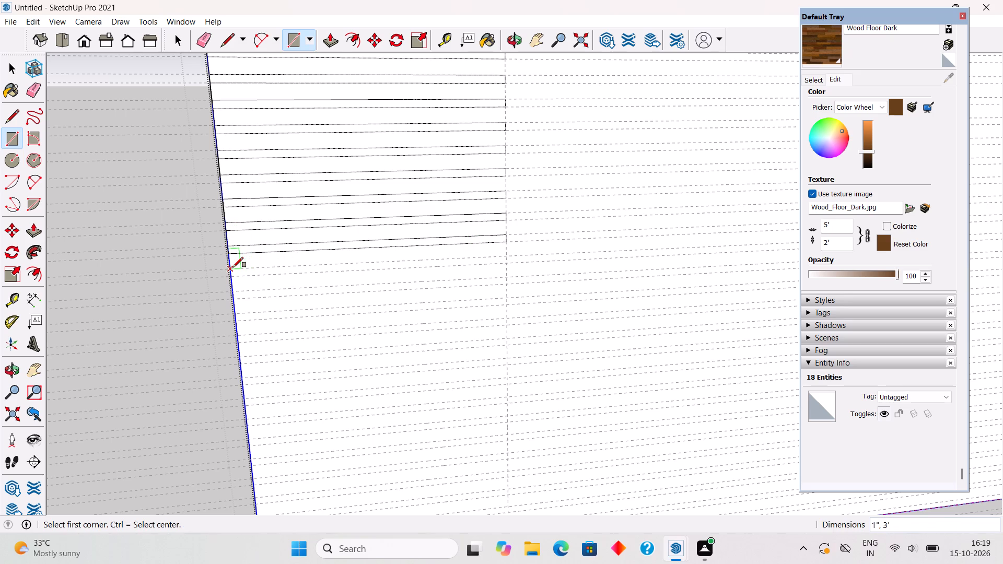
{"action": "left_click", "coordinate": [232, 267]}
{"action": "left_click", "coordinate": [508, 262]}
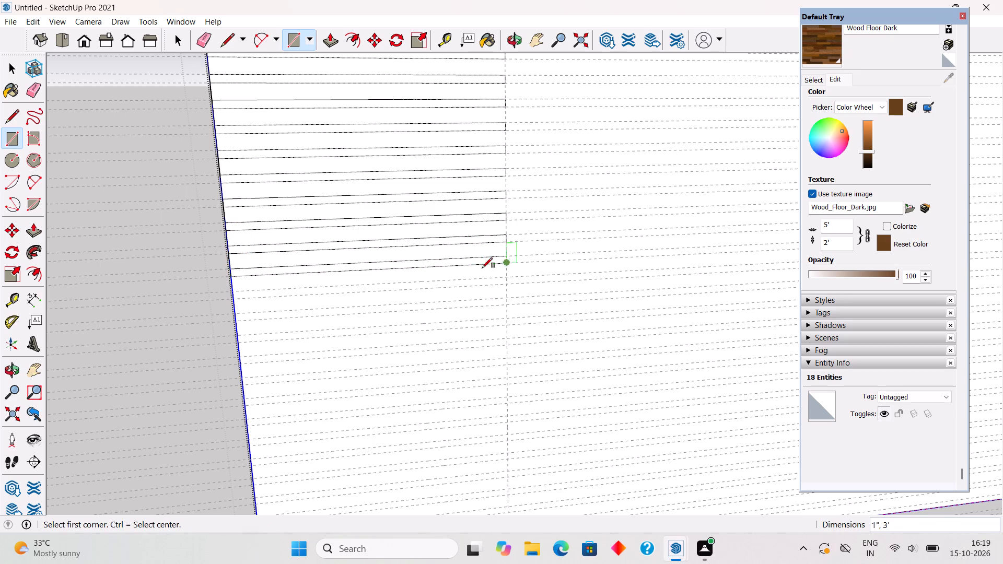
{"action": "left_click", "coordinate": [234, 291]}
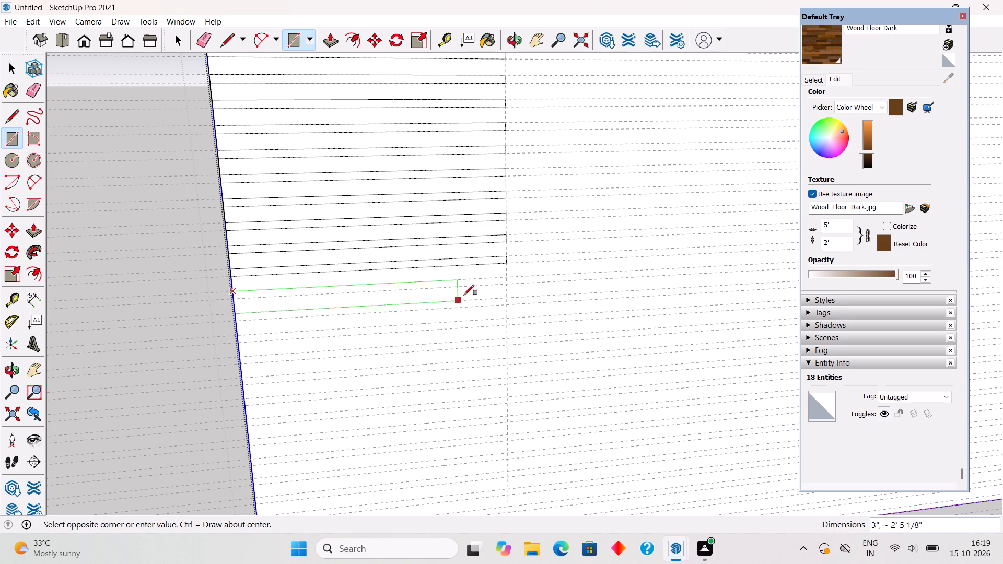
{"action": "left_click", "coordinate": [508, 285]}
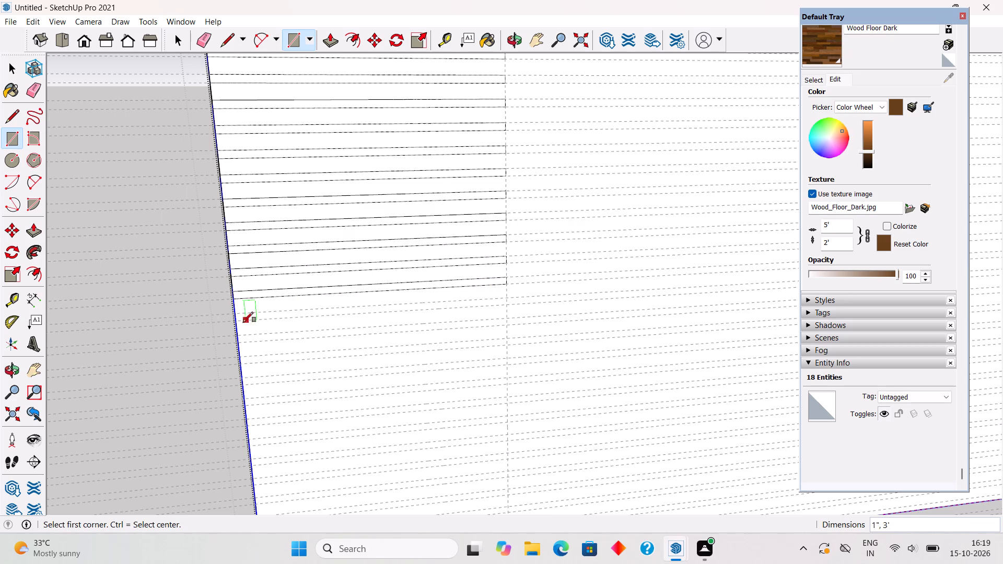
Draw another four 1" by 3' rectangles in the next guide pairs down, ending at the vertical guide.
{"action": "left_click", "coordinate": [236, 315]}
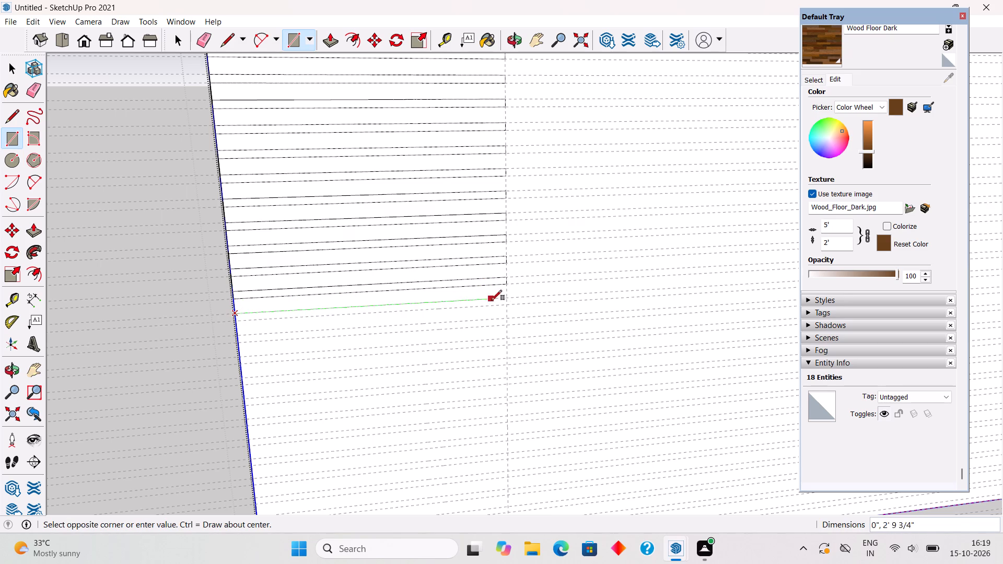
{"action": "left_click", "coordinate": [504, 305]}
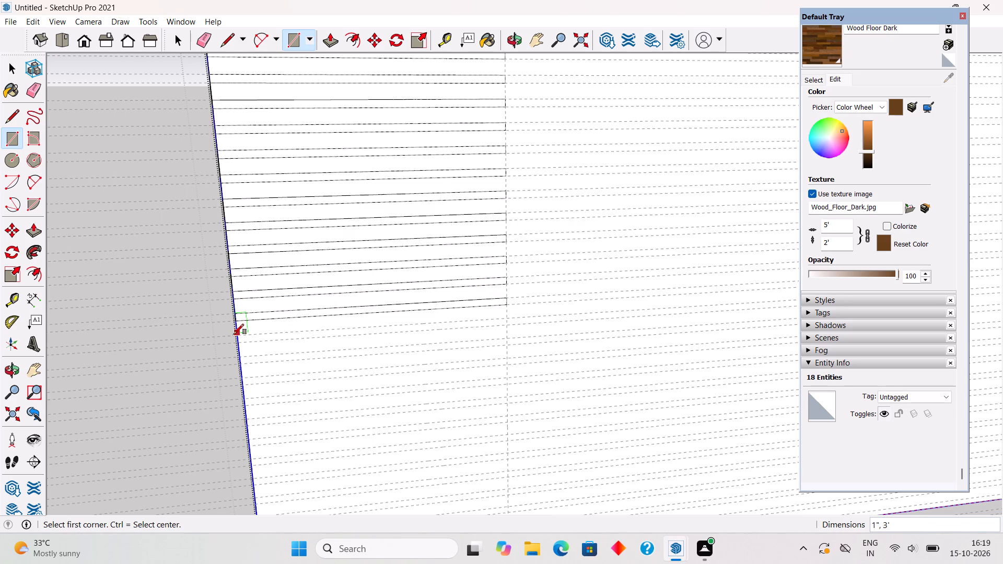
{"action": "left_click_drag", "start_coordinate": [235, 335], "coordinate": [247, 333]}
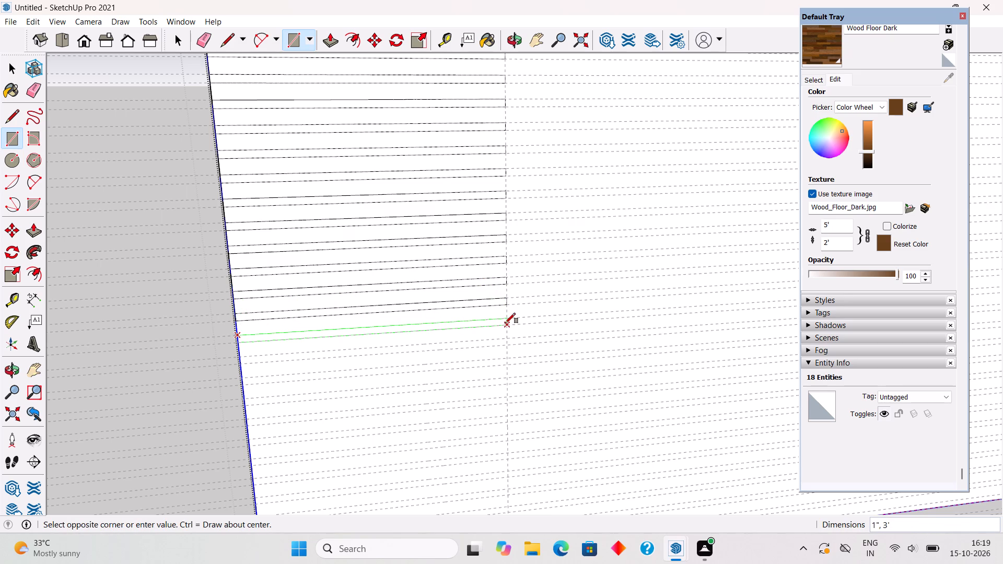
{"action": "left_click", "coordinate": [505, 323]}
{"action": "left_click", "coordinate": [243, 356]}
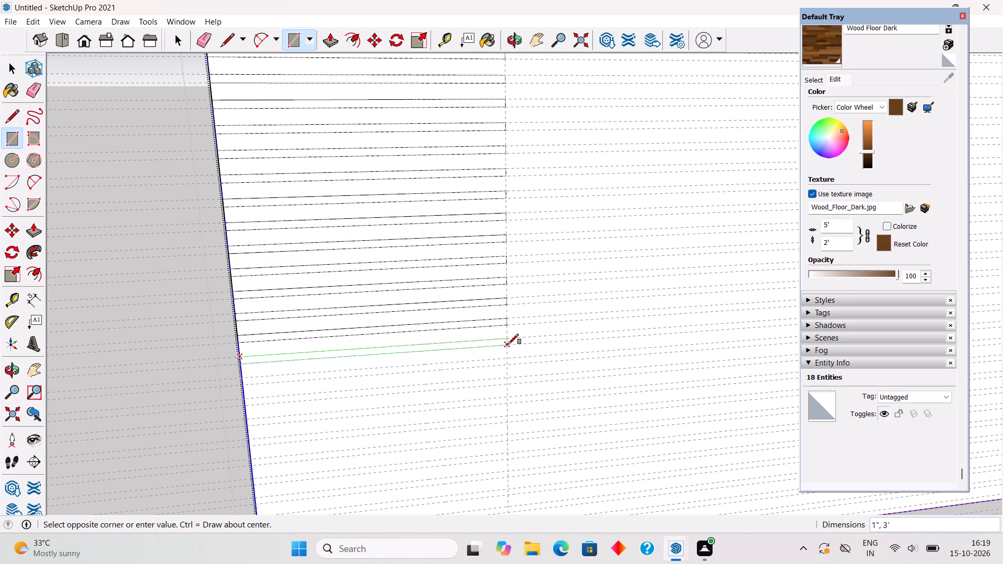
{"action": "left_click", "coordinate": [509, 343]}
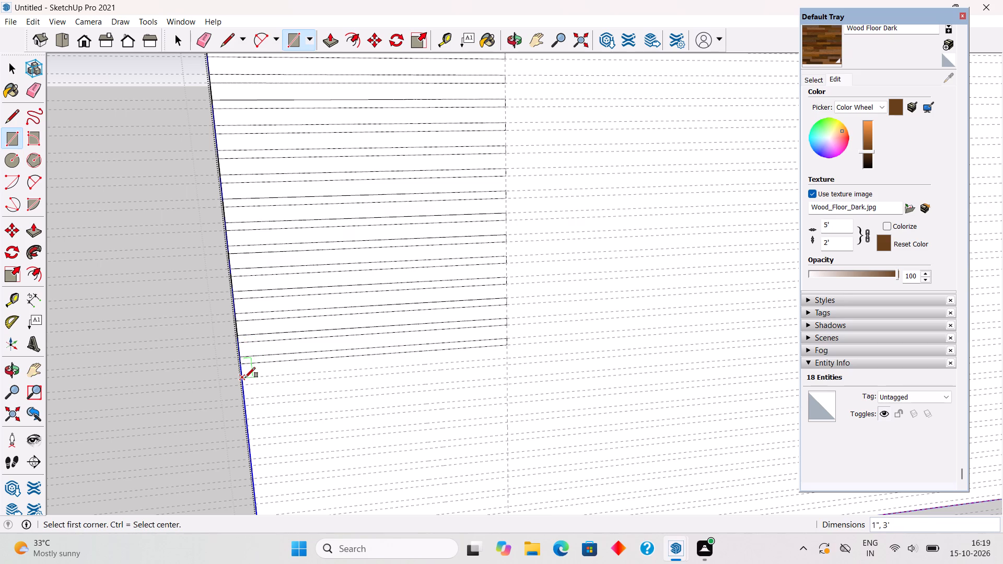
{"action": "left_click", "coordinate": [245, 378]}
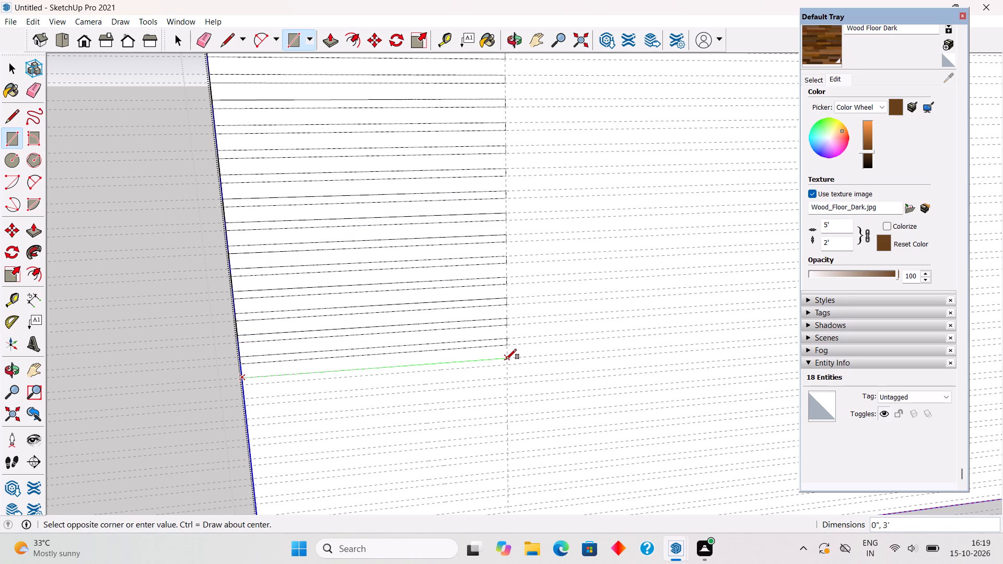
{"action": "left_click", "coordinate": [507, 365]}
Draw six 1" by 3' rectangles in the next guide pairs toward the wall's base, from its left edge to the vertical guide.
{"action": "scroll", "coordinate": [489, 248], "scroll_direction": "down", "scroll_amount": 6}
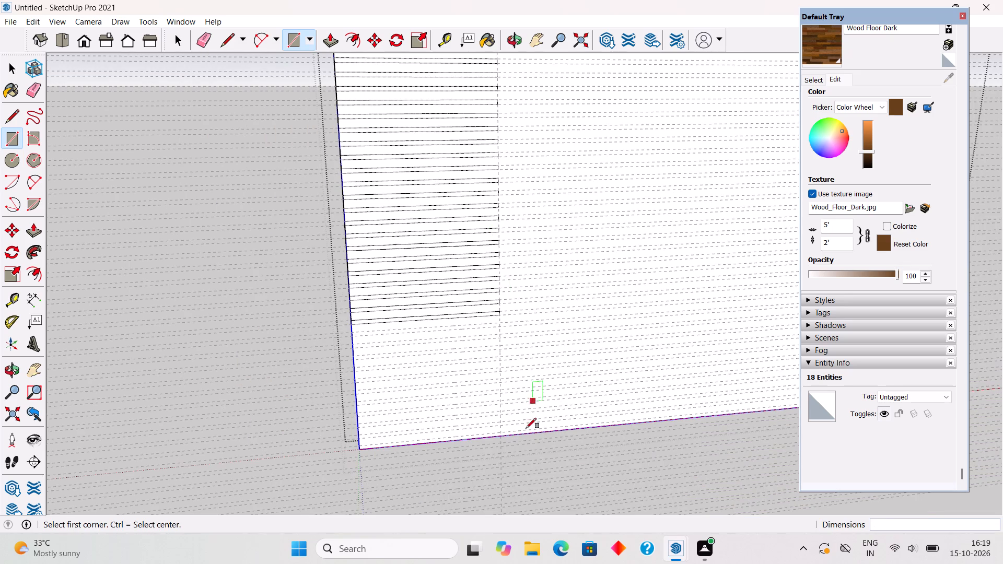
{"action": "scroll", "coordinate": [515, 461], "scroll_direction": "up", "scroll_amount": 6}
{"action": "scroll", "coordinate": [453, 432], "scroll_direction": "up", "scroll_amount": 2}
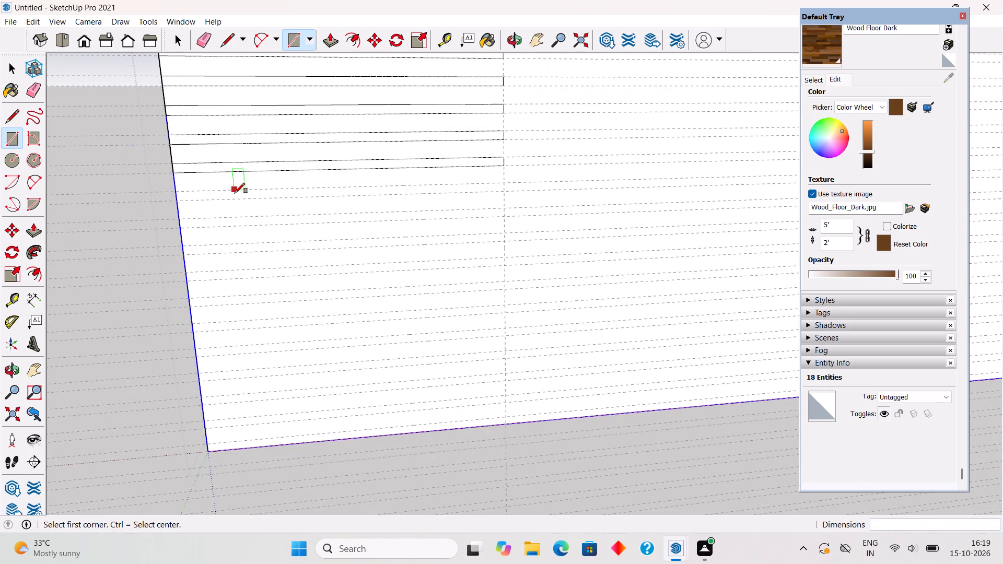
{"action": "left_click", "coordinate": [173, 194]}
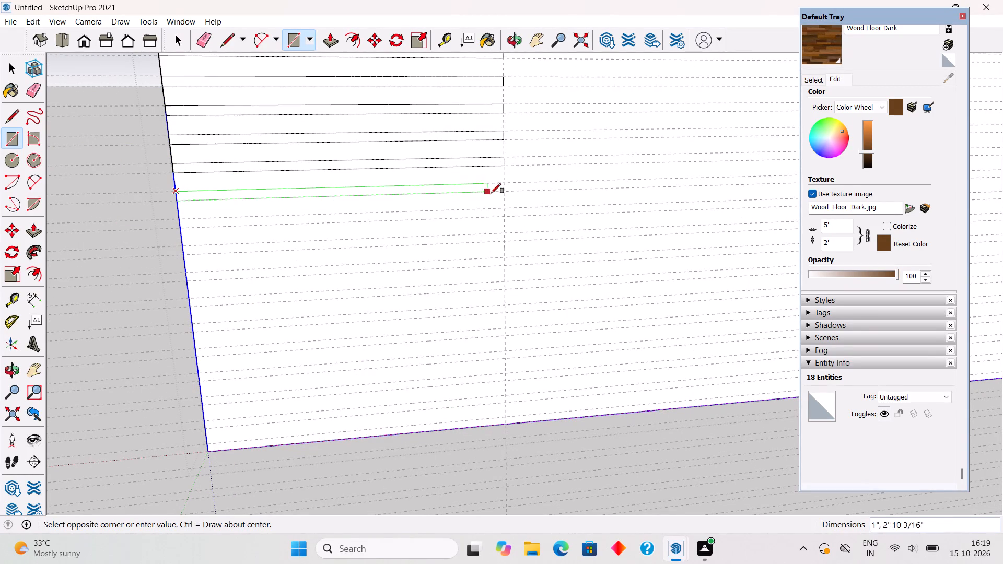
{"action": "left_click", "coordinate": [503, 192]}
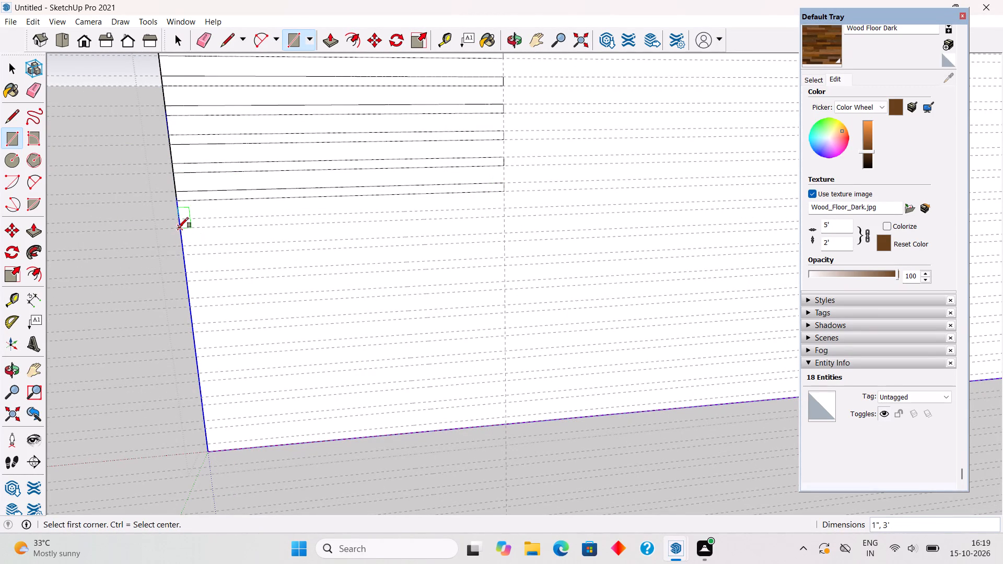
{"action": "left_click", "coordinate": [178, 221]}
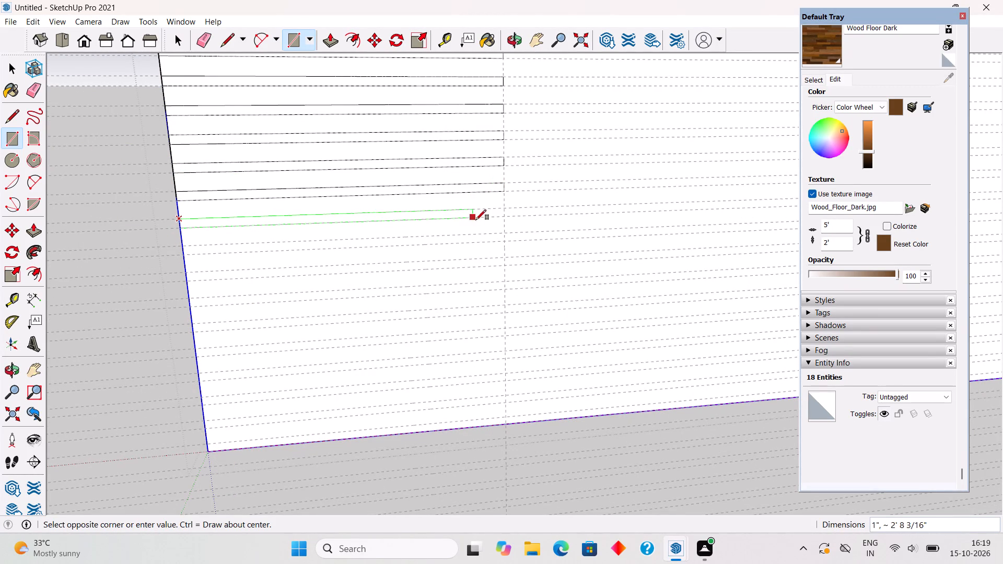
{"action": "left_click", "coordinate": [505, 217]}
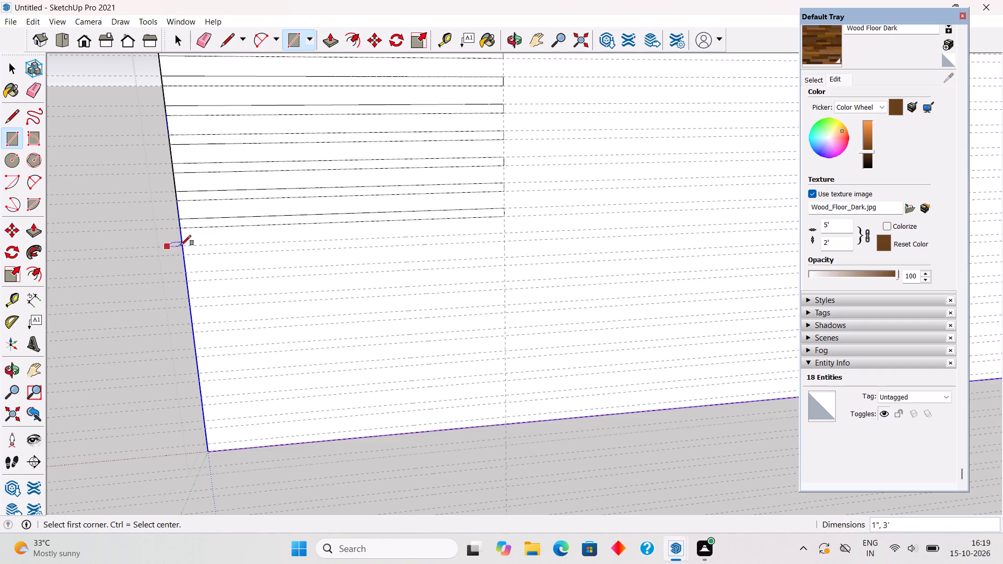
{"action": "left_click", "coordinate": [186, 245]}
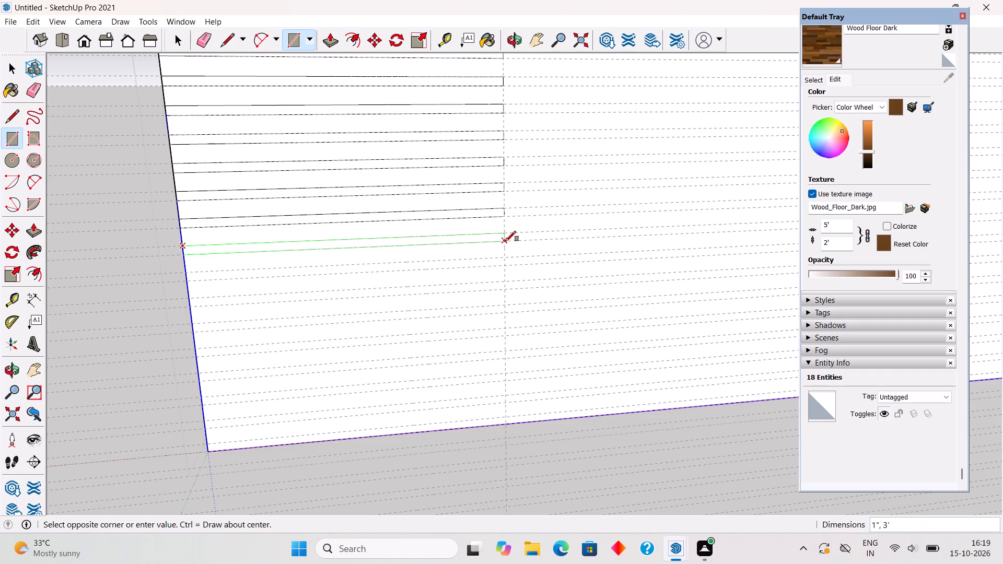
{"action": "left_click", "coordinate": [506, 241]}
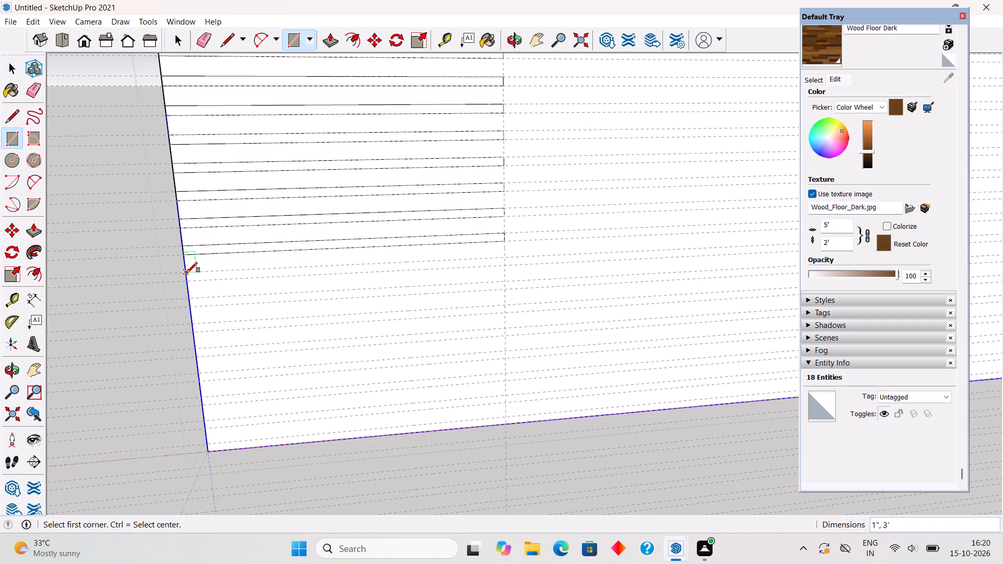
{"action": "left_click", "coordinate": [187, 273]}
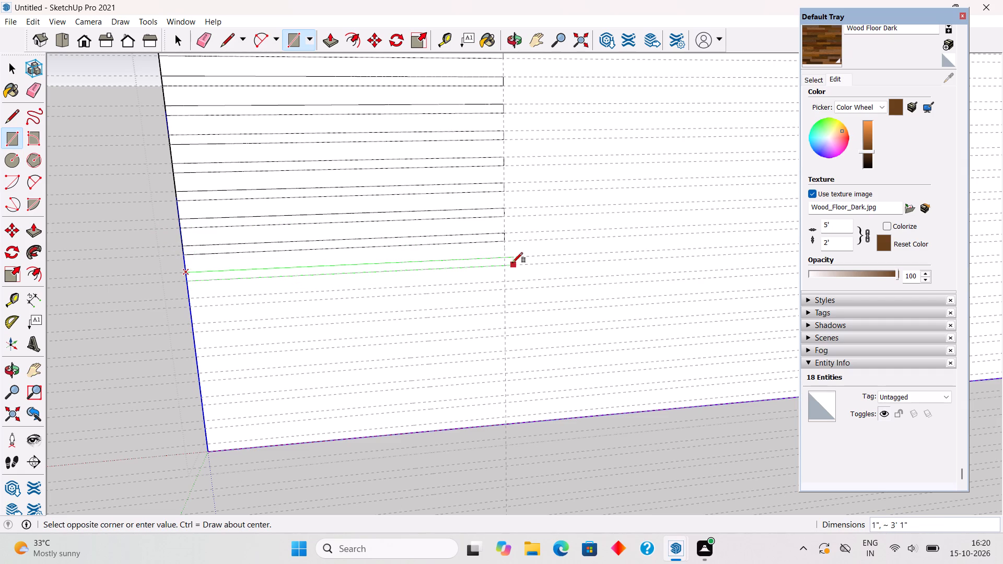
{"action": "left_click", "coordinate": [507, 263]}
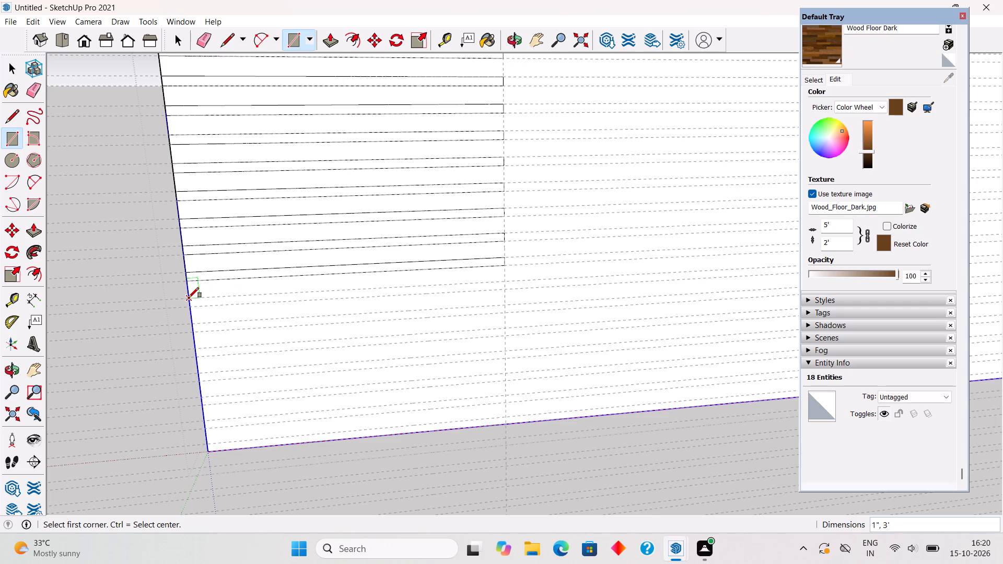
{"action": "left_click", "coordinate": [189, 298]}
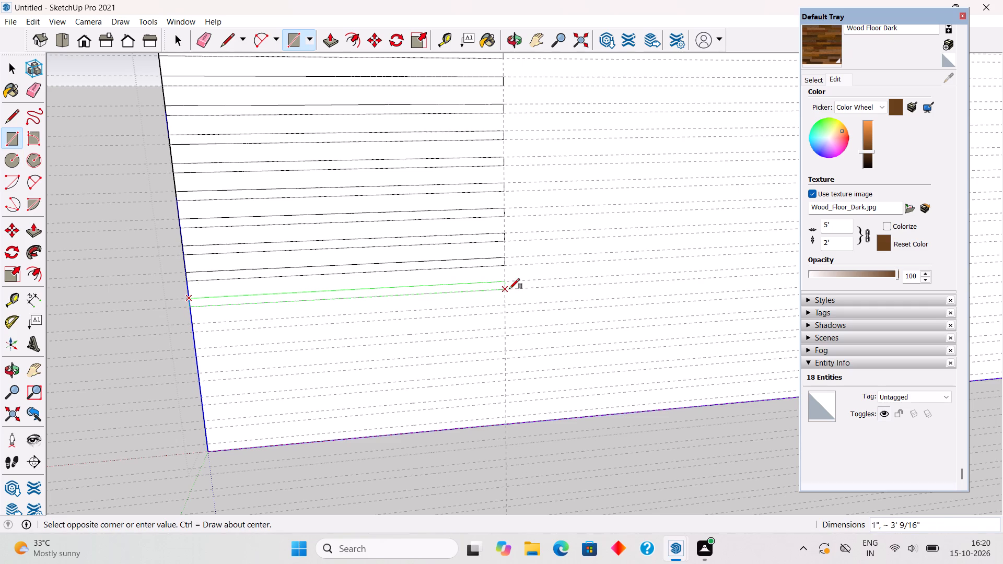
{"action": "left_click", "coordinate": [505, 291]}
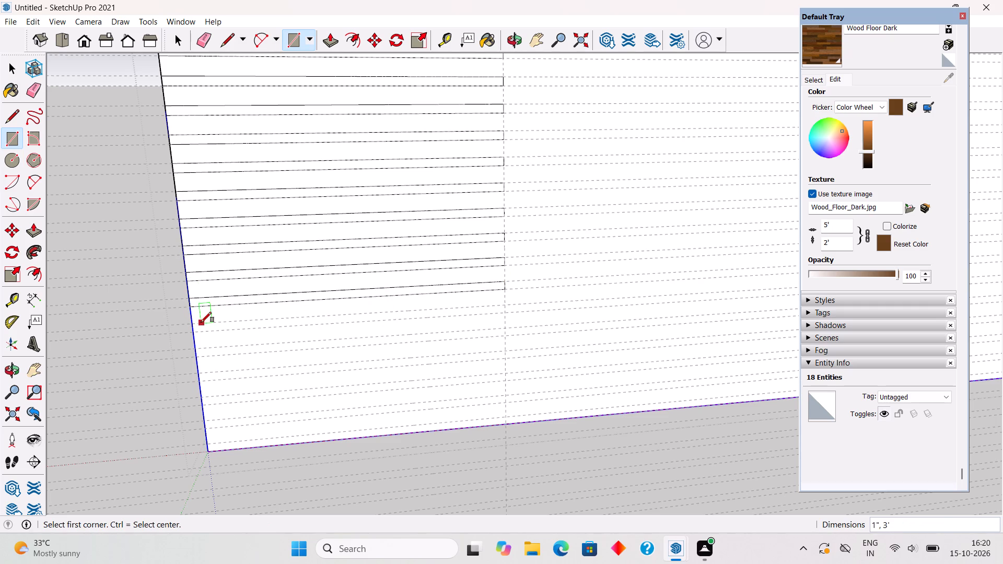
{"action": "left_click", "coordinate": [189, 323]}
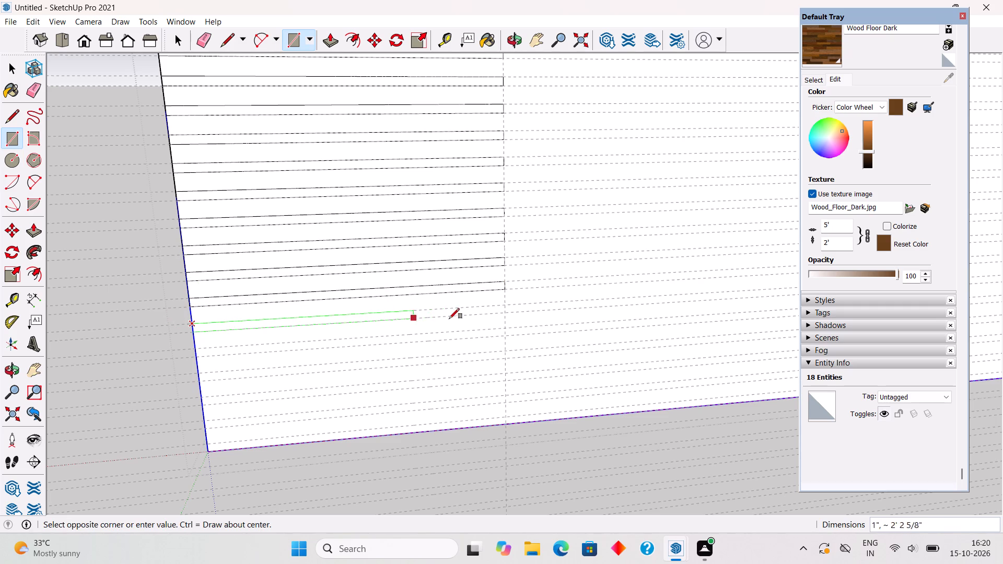
{"action": "left_click", "coordinate": [504, 311]}
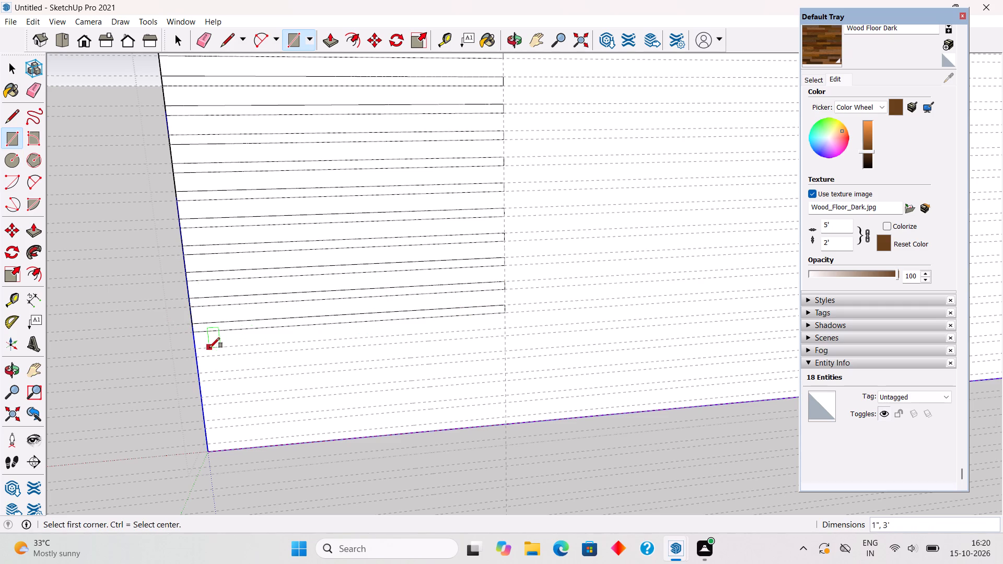
Draw four more 1" by 3' rectangles in the next guide pairs down, from the wall's left edge to the vertical guide.
{"action": "left_click", "coordinate": [197, 349]}
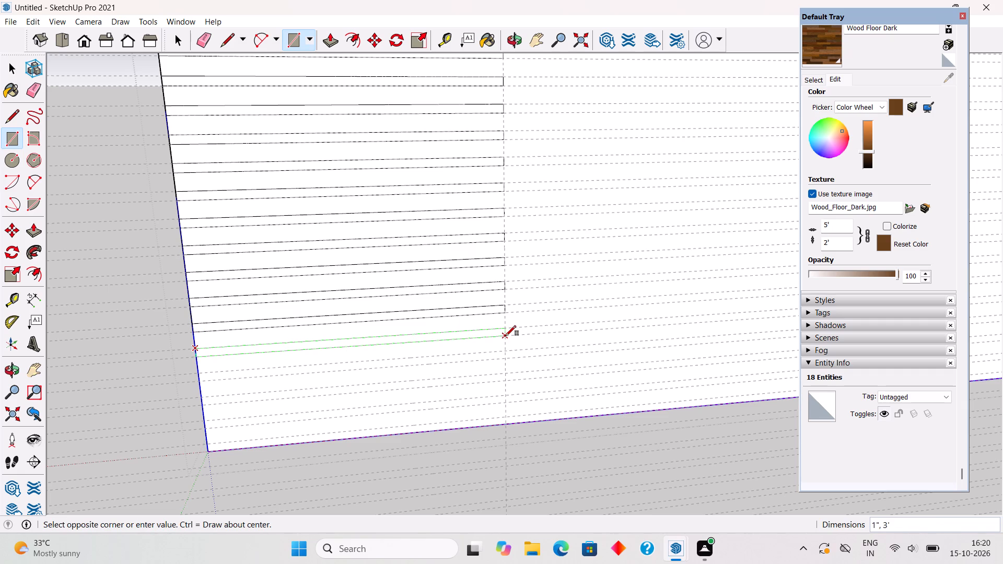
{"action": "left_click", "coordinate": [506, 336]}
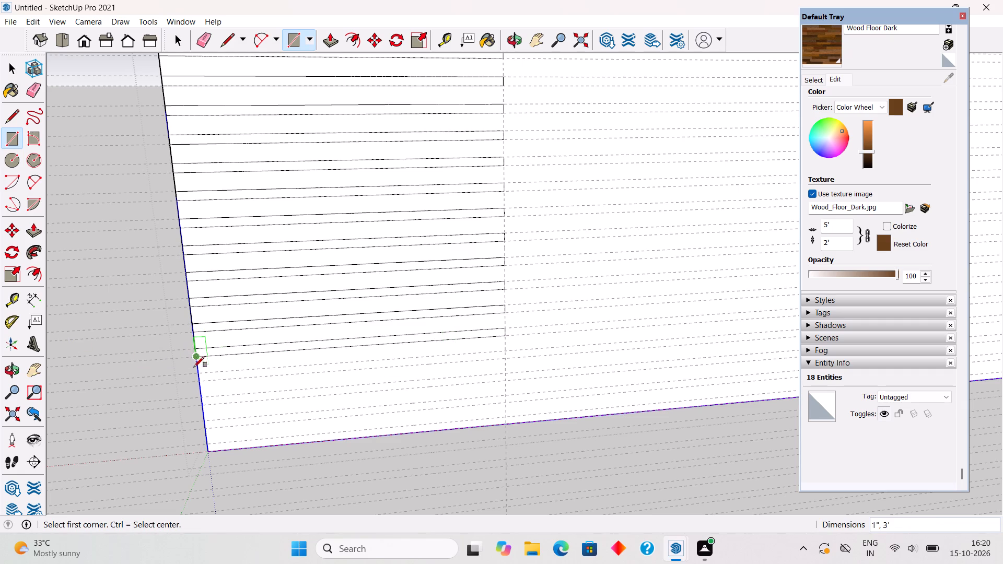
{"action": "left_click", "coordinate": [195, 372]}
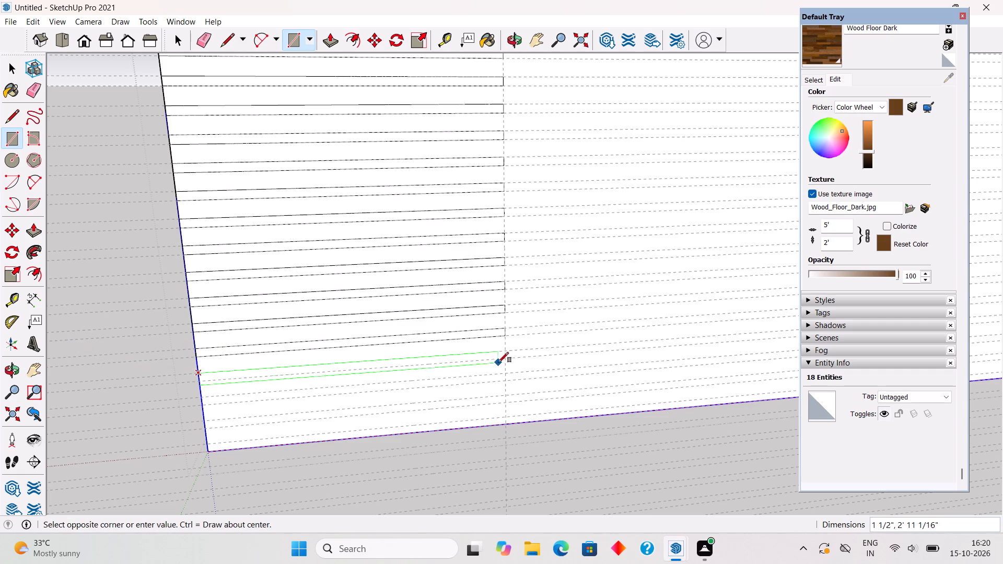
{"action": "left_click", "coordinate": [505, 361]}
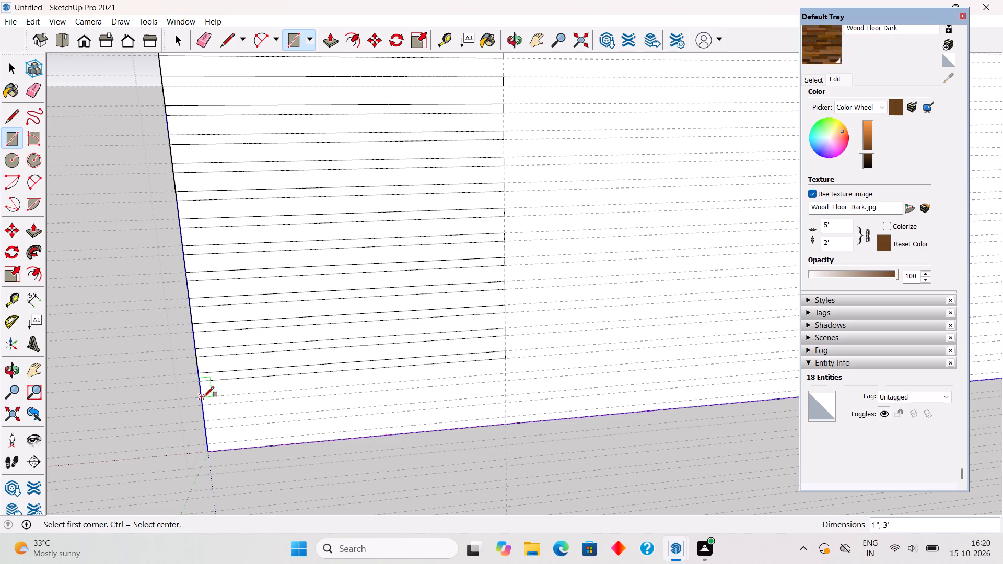
{"action": "left_click", "coordinate": [204, 397]}
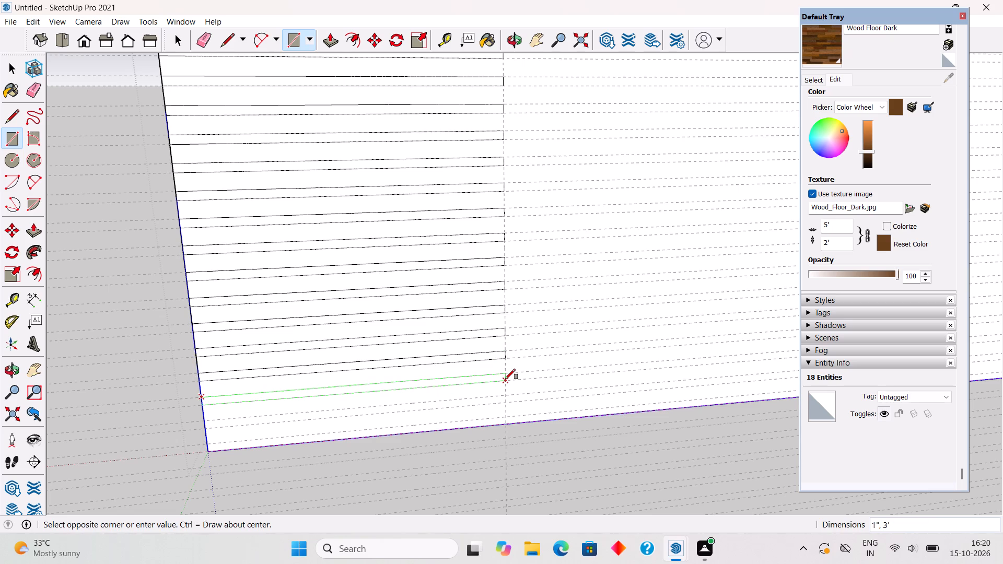
{"action": "left_click", "coordinate": [505, 379]}
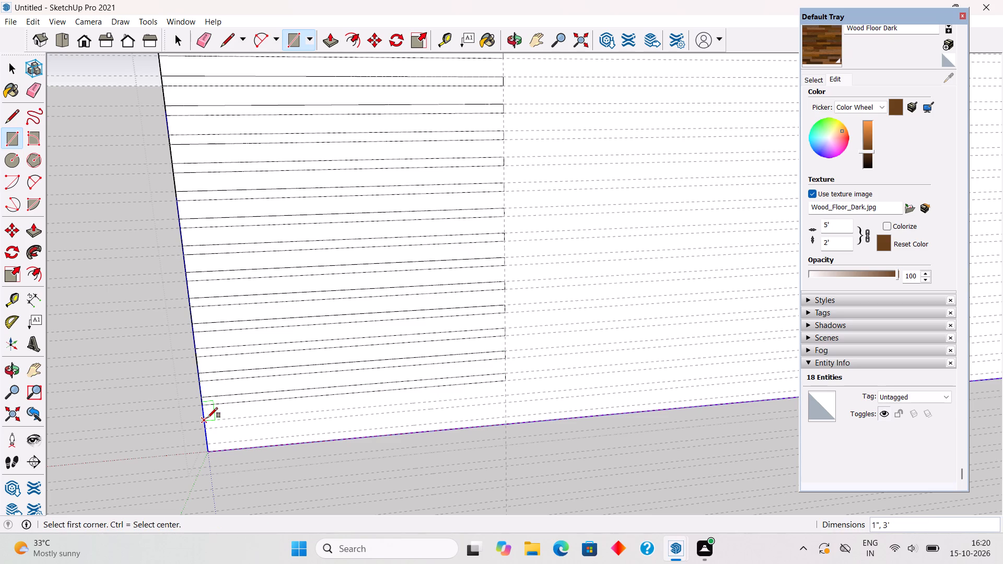
{"action": "left_click", "coordinate": [207, 418]}
{"action": "left_click", "coordinate": [508, 400]}
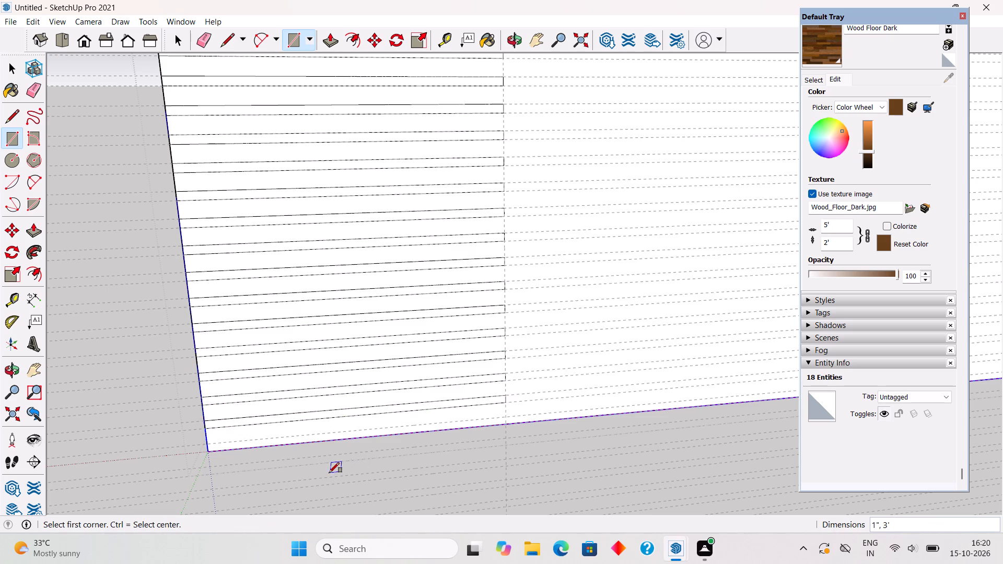
Draw the last strip rectangle between the lowest horizontal guide and the wall's base, ending at the vertical guide.
{"action": "scroll", "coordinate": [329, 473], "scroll_direction": "up", "scroll_amount": 9}
{"action": "scroll", "coordinate": [114, 409], "scroll_direction": "up", "scroll_amount": 3}
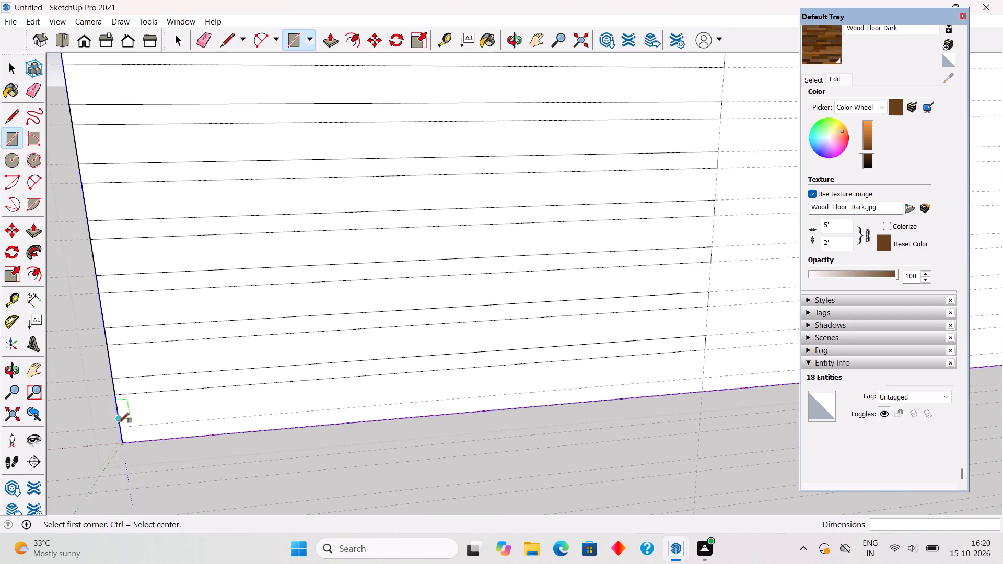
{"action": "left_click", "coordinate": [120, 429]}
{"action": "scroll", "coordinate": [468, 396], "scroll_direction": "up", "scroll_amount": 7}
{"action": "scroll", "coordinate": [474, 419], "scroll_direction": "down", "scroll_amount": 8}
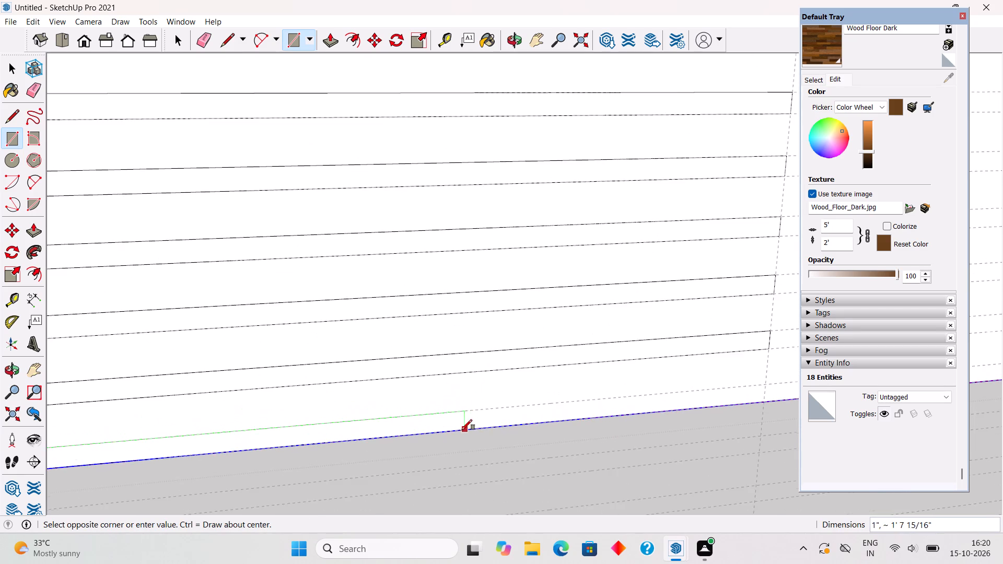
{"action": "scroll", "coordinate": [462, 430], "scroll_direction": "down", "scroll_amount": 2}
{"action": "scroll", "coordinate": [686, 405], "scroll_direction": "up", "scroll_amount": 11}
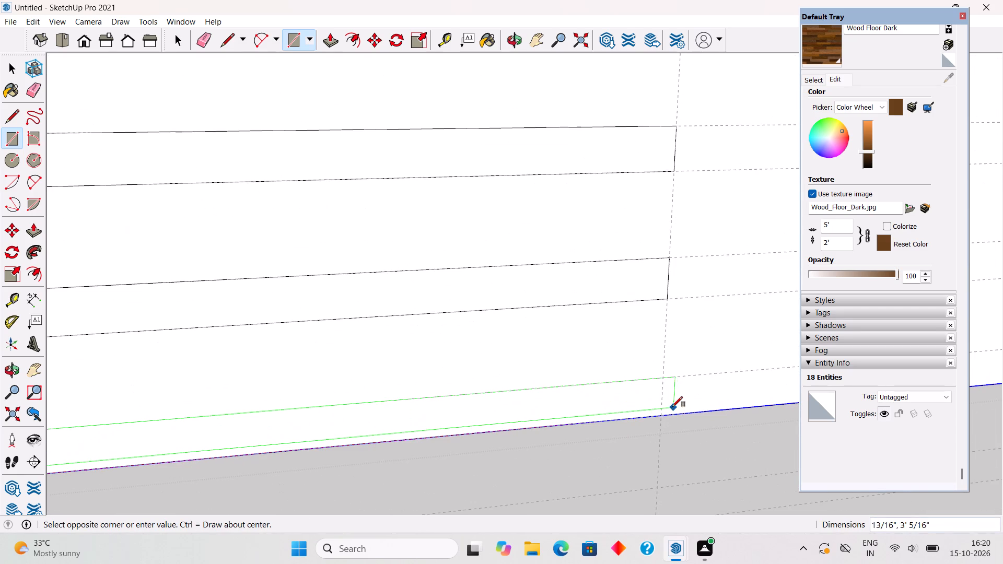
{"action": "left_click", "coordinate": [662, 407]}
{"action": "key", "text": "space"}
Push/Pull the topmost strip on the wall's front face outward by 0.3".
{"action": "scroll", "coordinate": [662, 406], "scroll_direction": "down", "scroll_amount": 6}
{"action": "scroll", "coordinate": [662, 406], "scroll_direction": "down", "scroll_amount": 19}
{"action": "scroll", "coordinate": [610, 415], "scroll_direction": "down", "scroll_amount": 12}
{"action": "scroll", "coordinate": [567, 244], "scroll_direction": "up", "scroll_amount": 6}
{"action": "scroll", "coordinate": [576, 151], "scroll_direction": "up", "scroll_amount": 5}
{"action": "middle_click_drag", "start_coordinate": [577, 267], "coordinate": [697, 274]}
{"action": "scroll", "coordinate": [697, 274], "scroll_direction": "up", "scroll_amount": 11}
{"action": "middle_click_drag", "start_coordinate": [482, 240], "coordinate": [532, 222]}
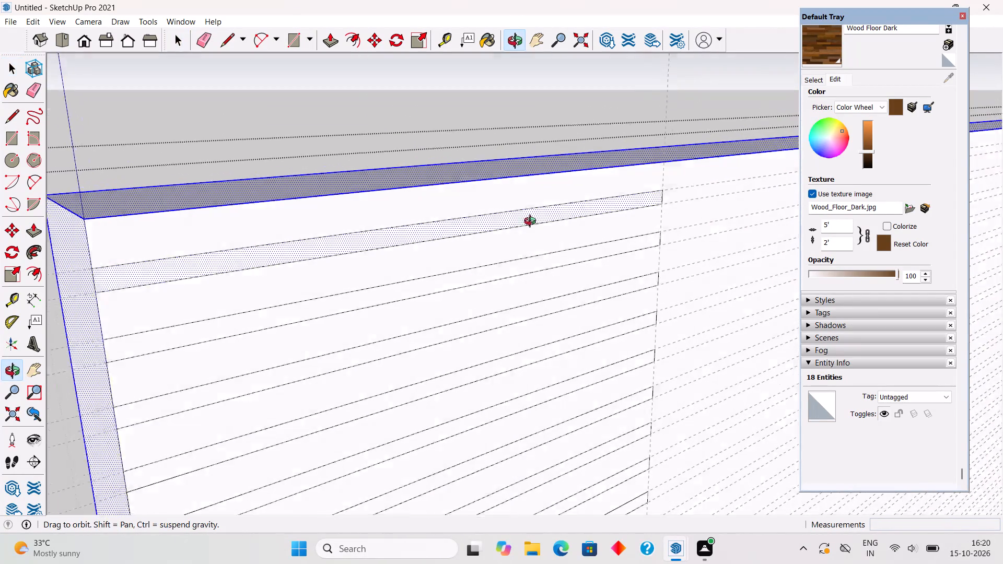
{"action": "middle_click_drag", "start_coordinate": [532, 222], "coordinate": [546, 217]}
{"action": "scroll", "coordinate": [256, 235], "scroll_direction": "down", "scroll_amount": 4}
{"action": "scroll", "coordinate": [111, 291], "scroll_direction": "up", "scroll_amount": 5}
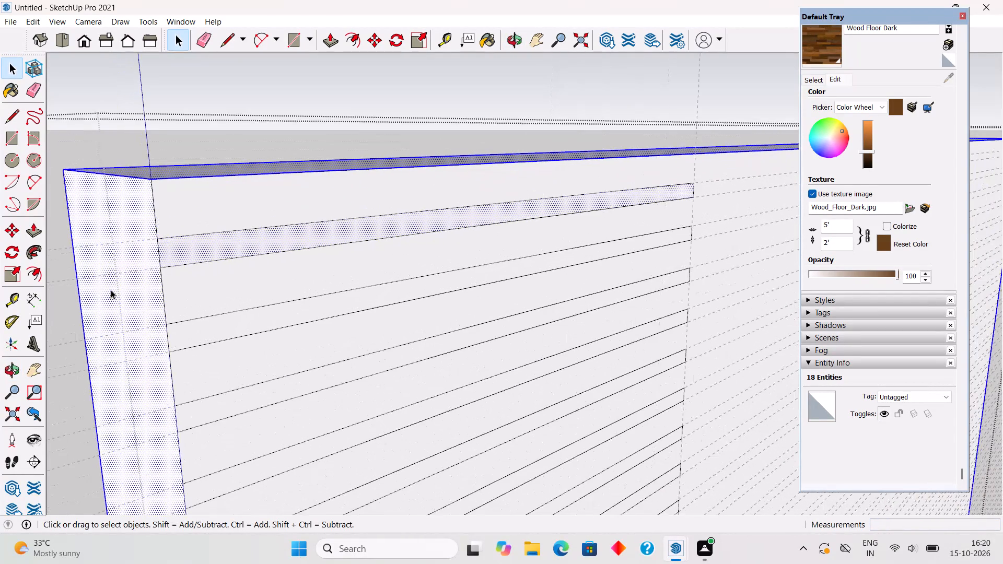
{"action": "key", "text": "p"}
{"action": "left_click", "coordinate": [174, 252]}
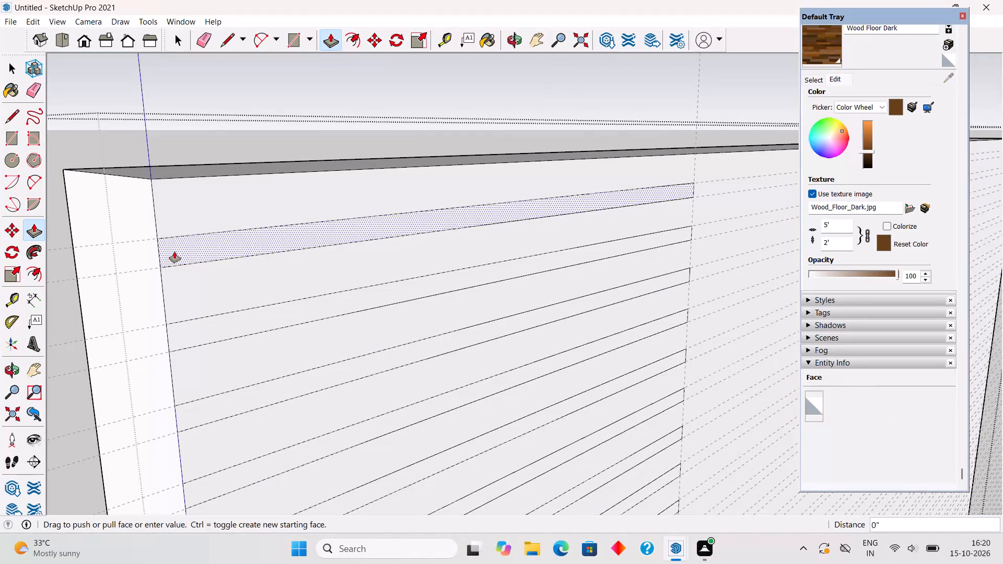
{"action": "type", "text": ".3\""}
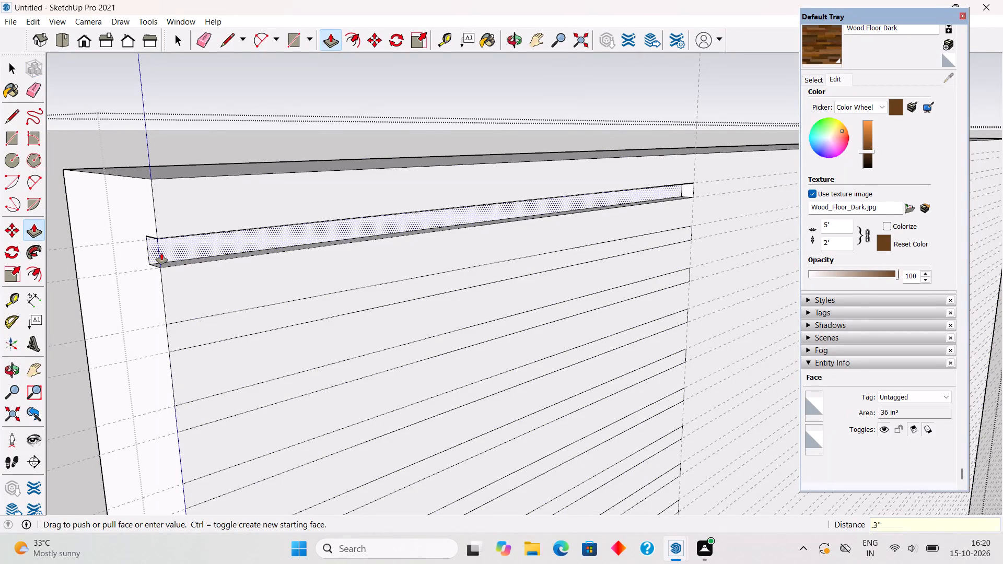
{"action": "key", "text": "Return"}
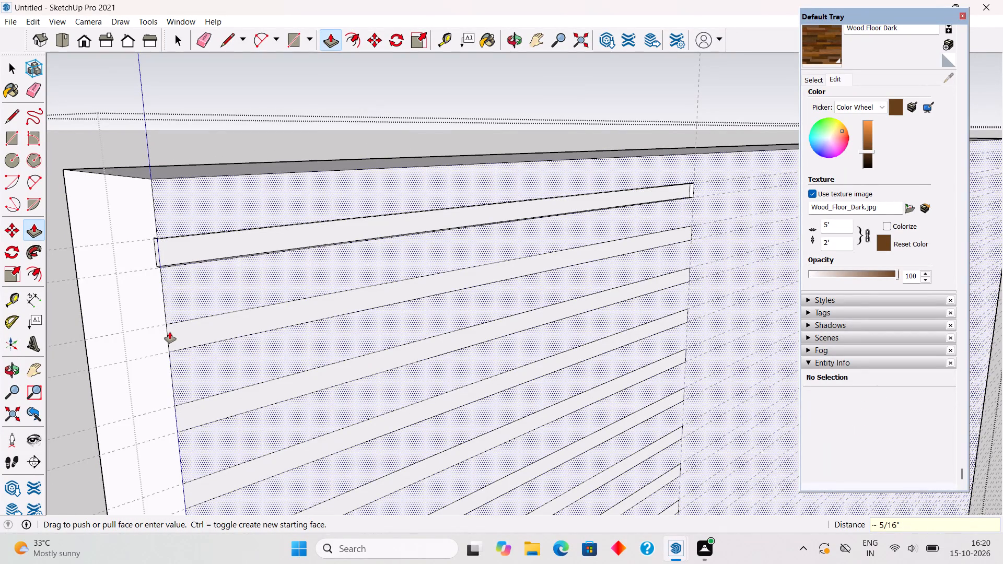
Repeat the 0.3" Push/Pull on the nine strips directly below the topmost one.
{"action": "double_click", "coordinate": [170, 332]}
{"action": "double_click", "coordinate": [183, 428]}
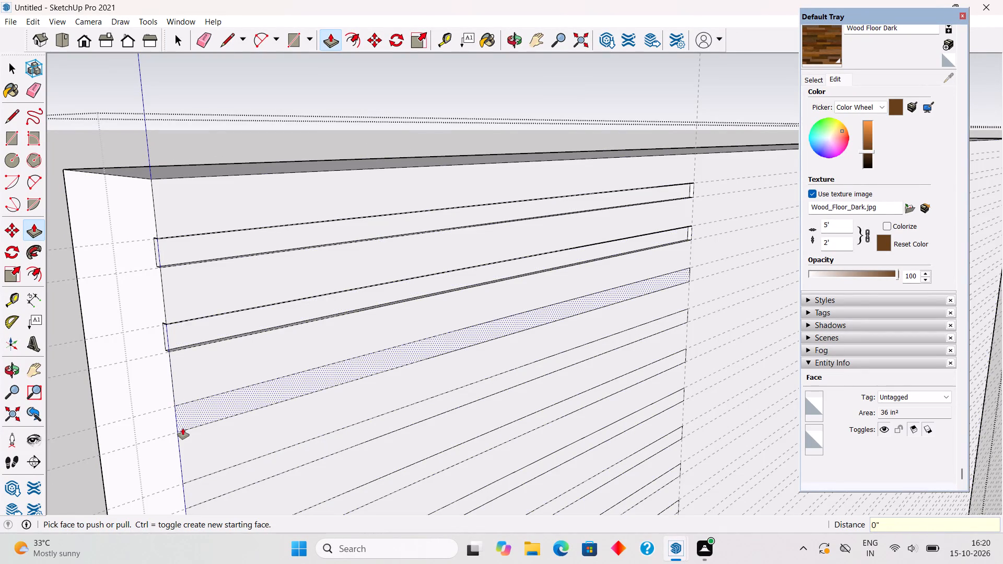
{"action": "double_click", "coordinate": [199, 492]}
{"action": "scroll", "coordinate": [217, 285], "scroll_direction": "down", "scroll_amount": 5}
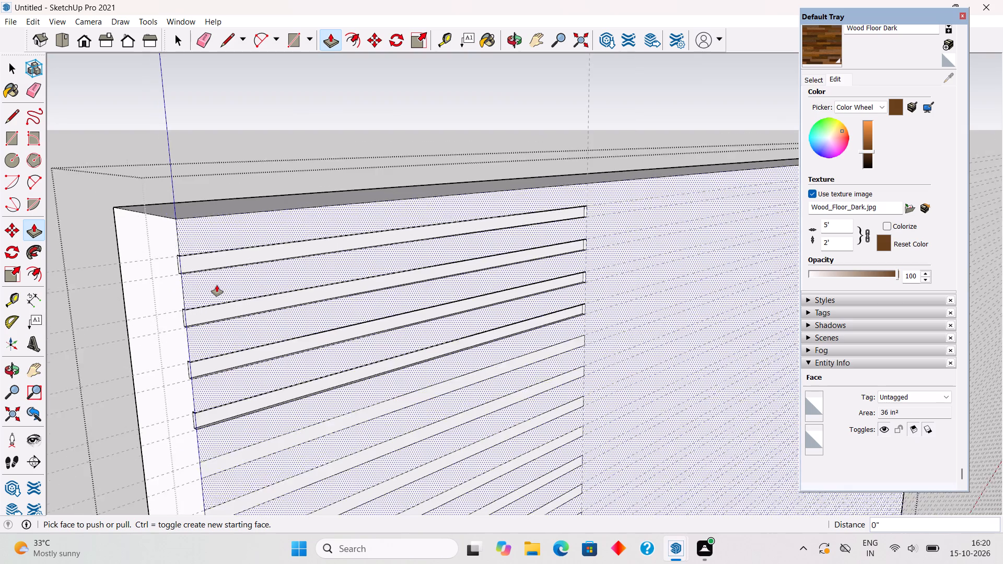
{"action": "scroll", "coordinate": [217, 285], "scroll_direction": "down", "scroll_amount": 11}
{"action": "scroll", "coordinate": [229, 434], "scroll_direction": "up", "scroll_amount": 9}
{"action": "double_click", "coordinate": [204, 249]}
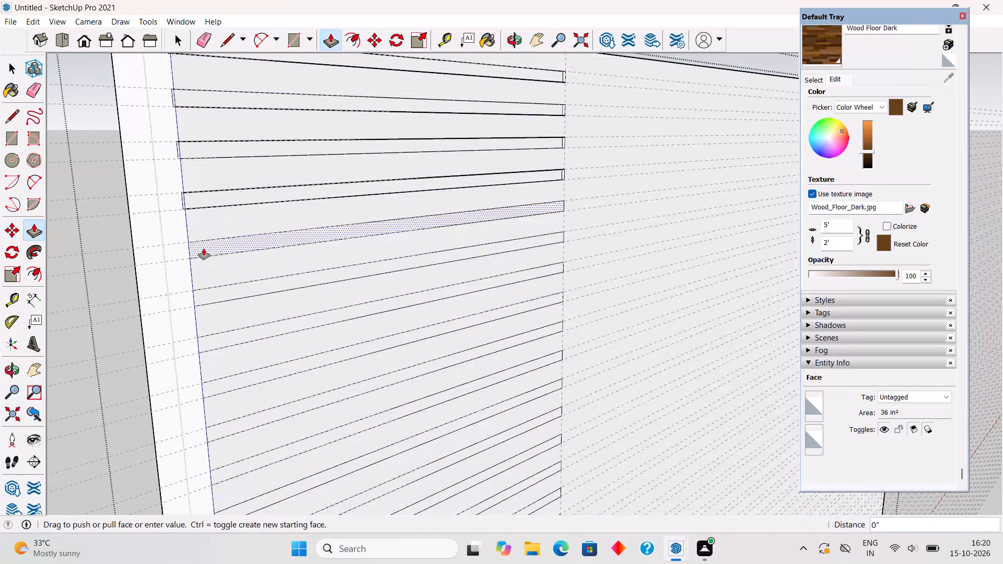
{"action": "double_click", "coordinate": [205, 296]}
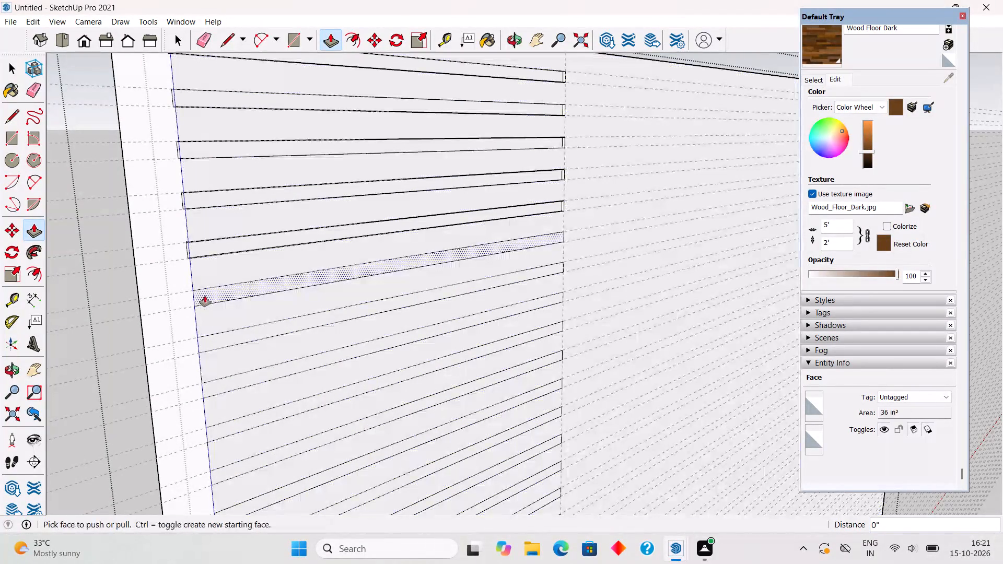
{"action": "double_click", "coordinate": [215, 342]}
{"action": "double_click", "coordinate": [216, 382]}
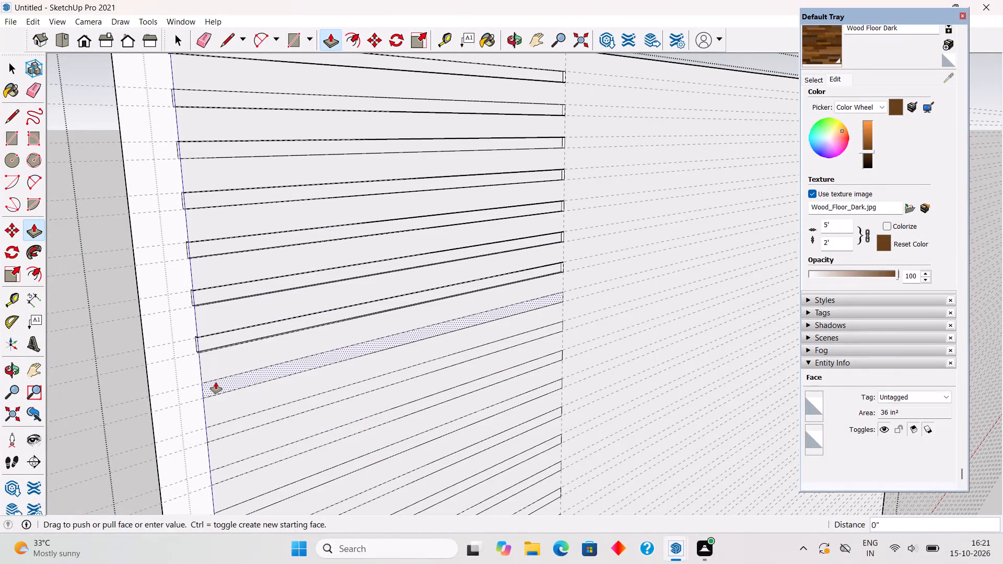
{"action": "double_click", "coordinate": [226, 432]}
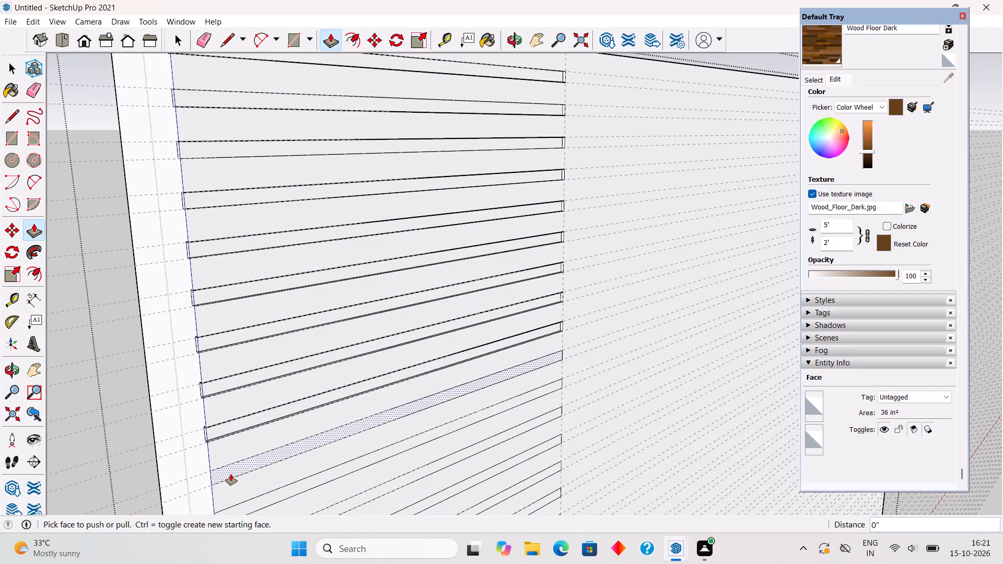
{"action": "double_click", "coordinate": [231, 474]}
Repeat the 0.3" extrusion on the following six flat strips, working down the wall.
{"action": "scroll", "coordinate": [238, 287], "scroll_direction": "down", "scroll_amount": 17}
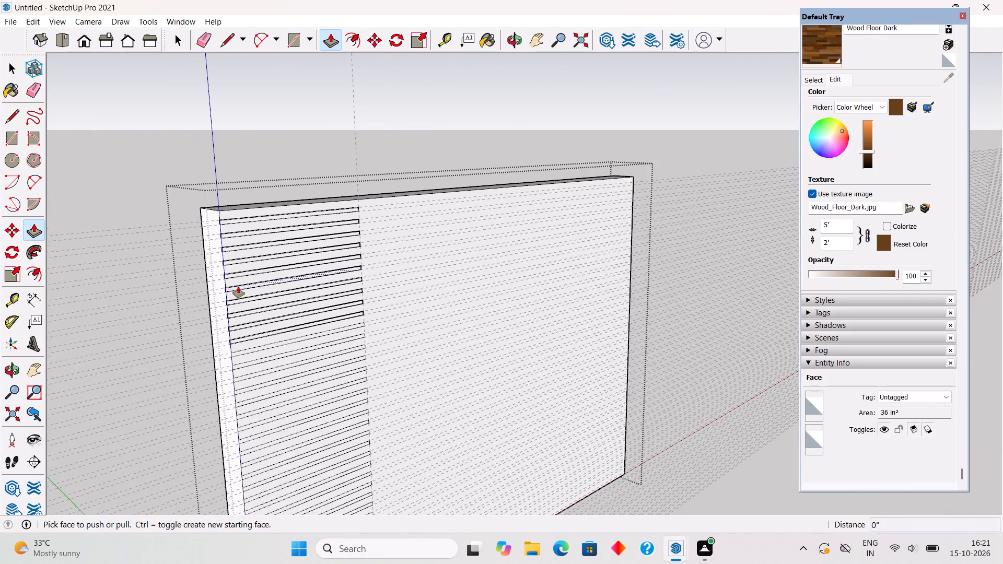
{"action": "scroll", "coordinate": [247, 448], "scroll_direction": "up", "scroll_amount": 10}
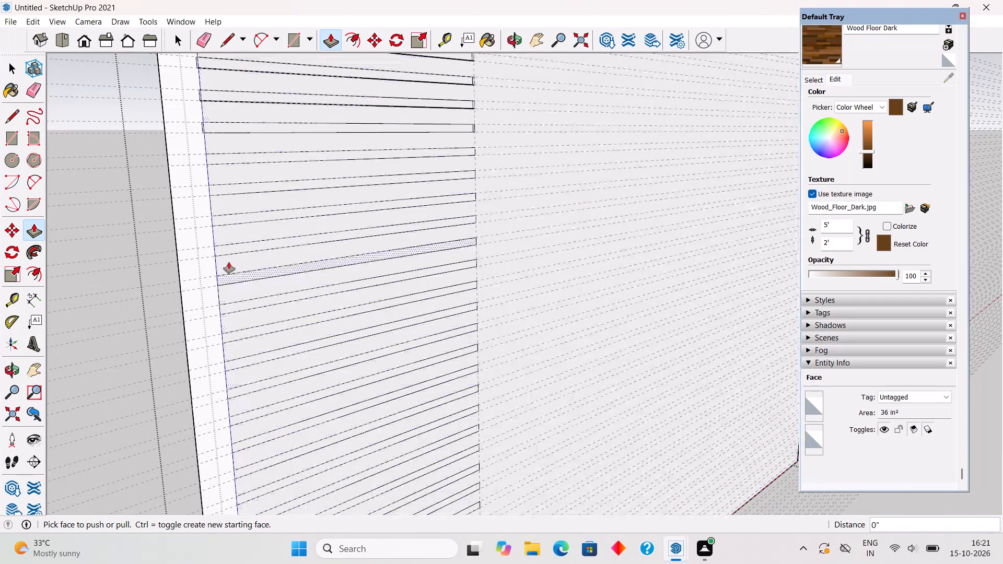
{"action": "middle_click_drag", "start_coordinate": [209, 135], "coordinate": [302, 153]}
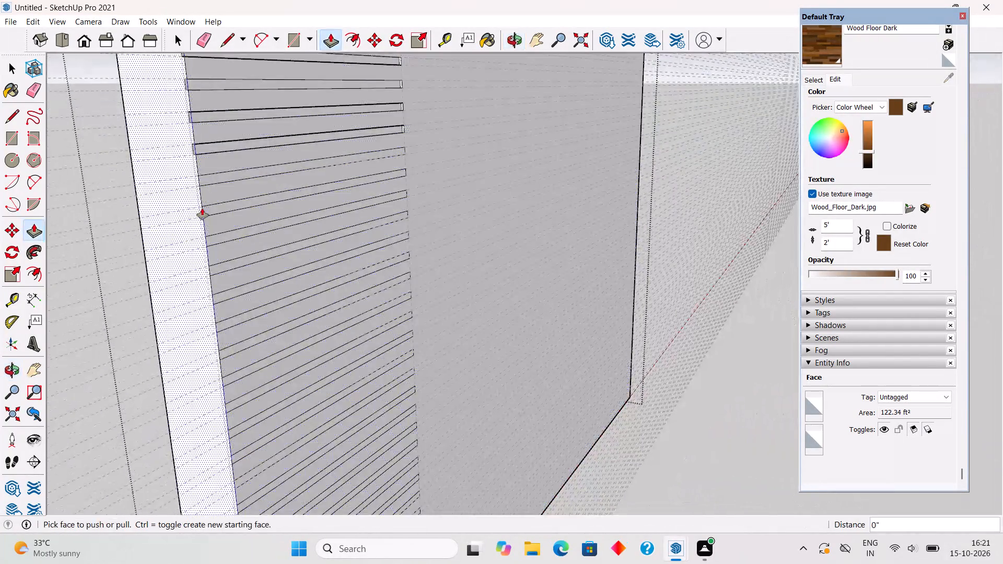
{"action": "scroll", "coordinate": [197, 190], "scroll_direction": "up", "scroll_amount": 9}
{"action": "scroll", "coordinate": [213, 123], "scroll_direction": "up", "scroll_amount": 5}
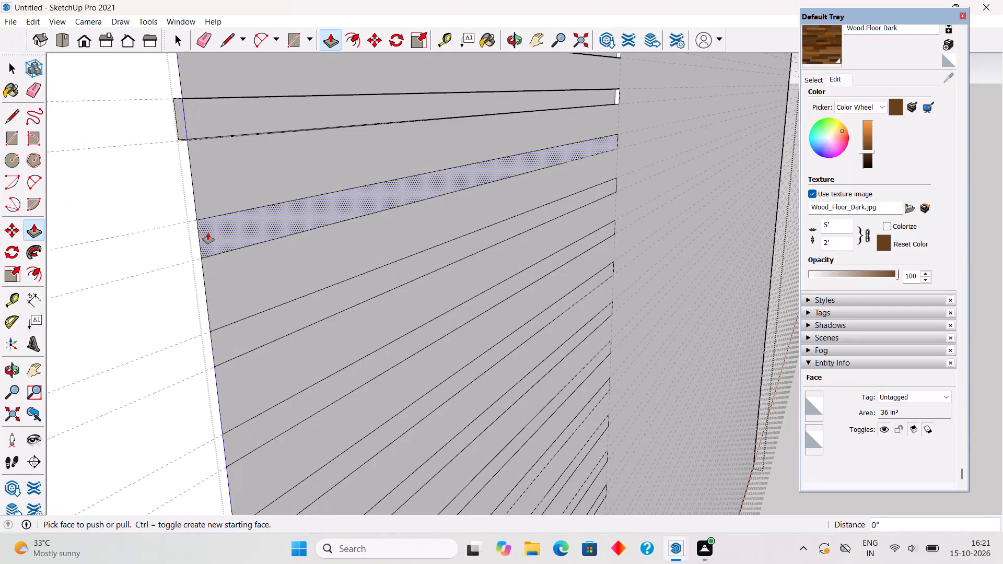
{"action": "double_click", "coordinate": [208, 233]}
{"action": "double_click", "coordinate": [246, 337]}
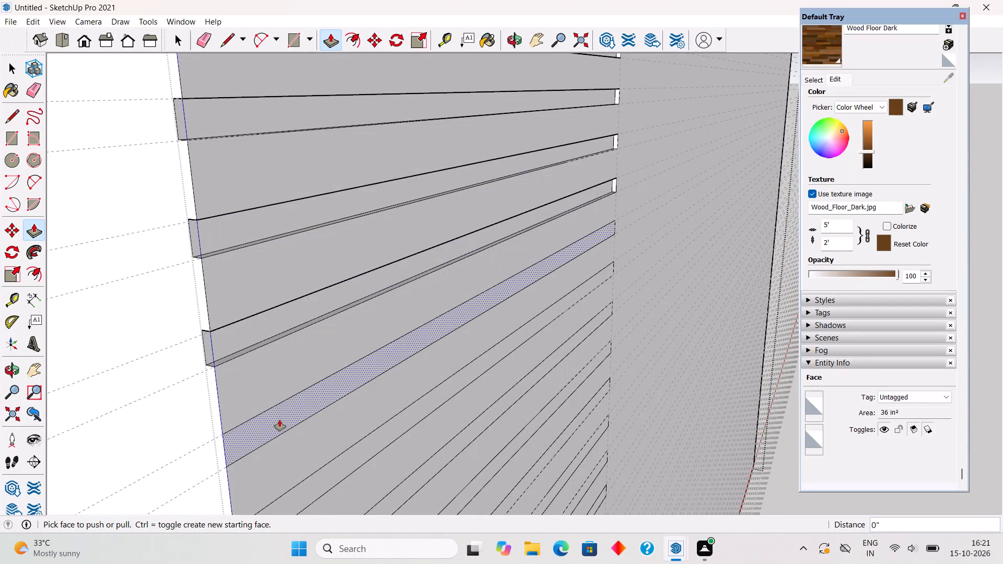
{"action": "double_click", "coordinate": [279, 420]}
{"action": "scroll", "coordinate": [286, 292], "scroll_direction": "down", "scroll_amount": 10}
{"action": "scroll", "coordinate": [271, 401], "scroll_direction": "up", "scroll_amount": 4}
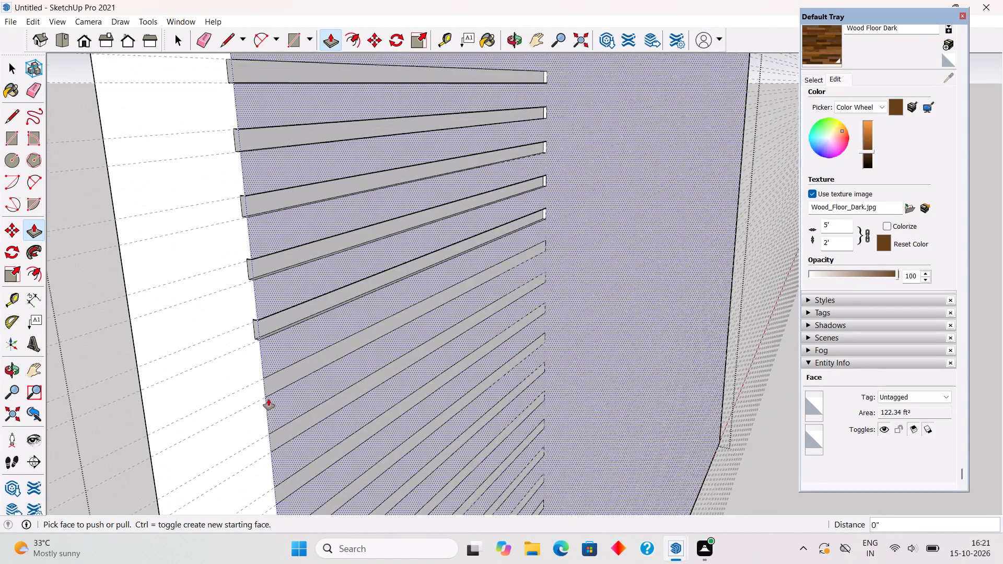
{"action": "double_click", "coordinate": [275, 387]}
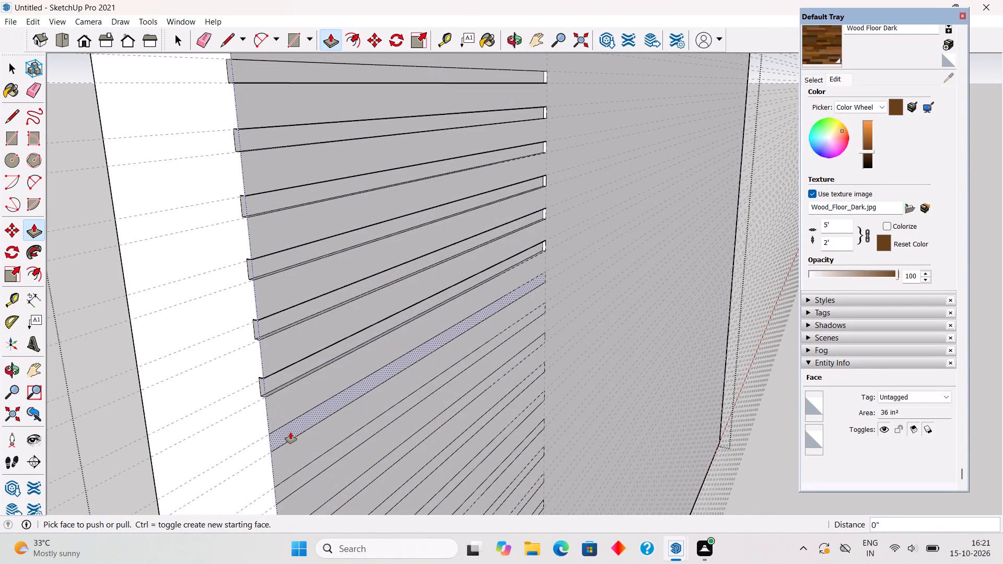
{"action": "double_click", "coordinate": [290, 432]}
{"action": "double_click", "coordinate": [301, 476]}
Extrude the next seven flat strips down the wall by the same 0.3".
{"action": "scroll", "coordinate": [319, 280], "scroll_direction": "down", "scroll_amount": 5}
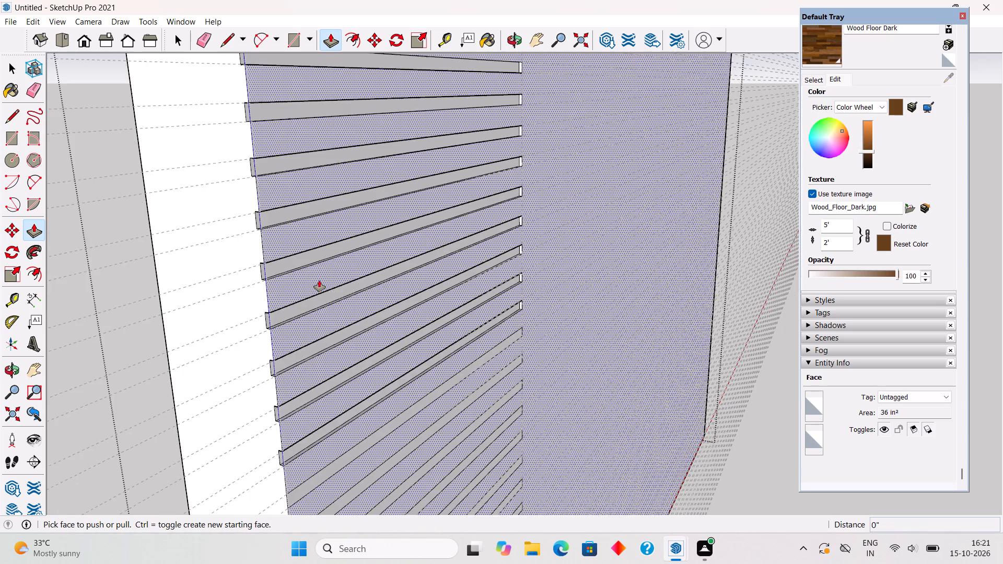
{"action": "scroll", "coordinate": [319, 280], "scroll_direction": "down", "scroll_amount": 10}
{"action": "scroll", "coordinate": [343, 469], "scroll_direction": "up", "scroll_amount": 8}
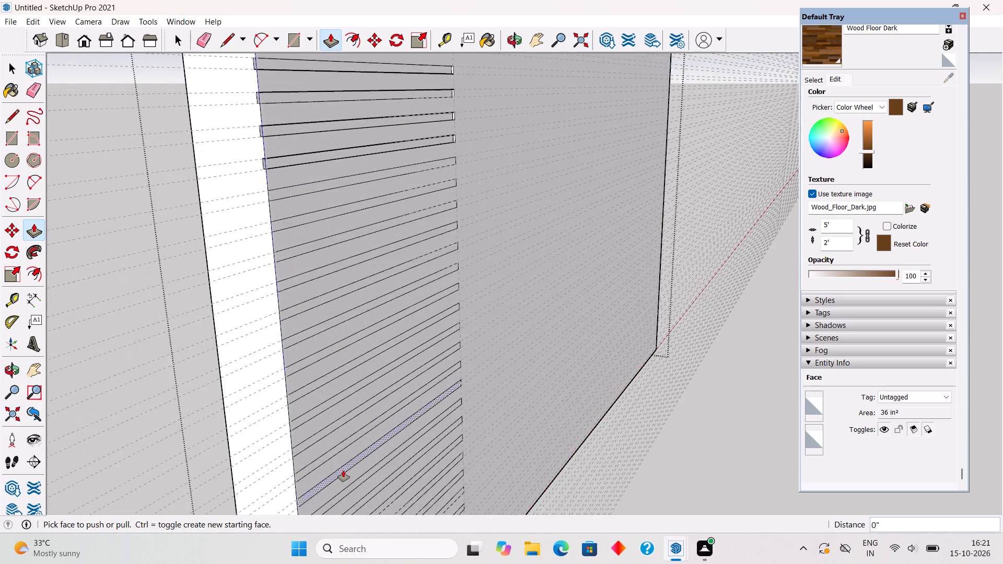
{"action": "left_click", "coordinate": [280, 158]}
{"action": "left_click", "coordinate": [280, 158]}
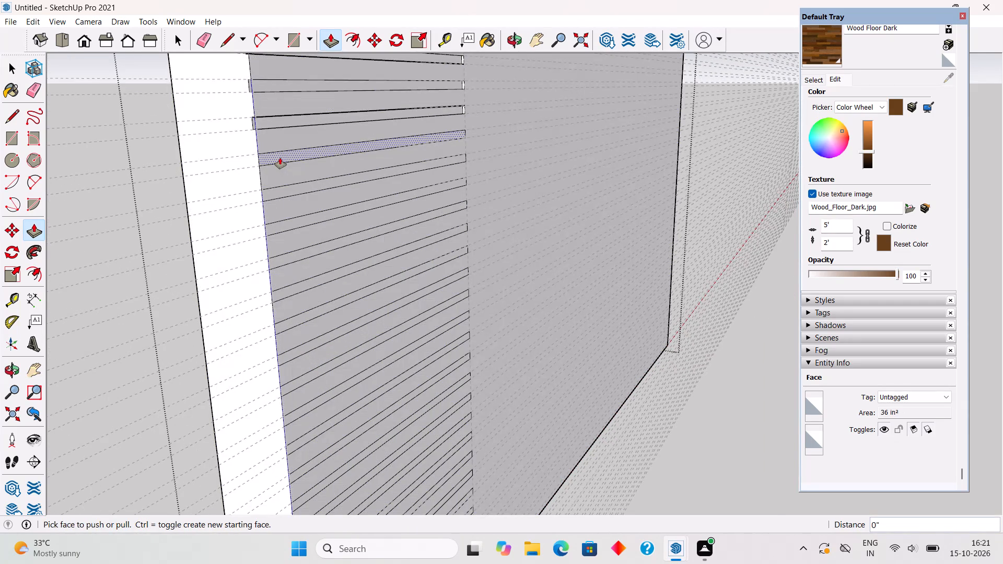
{"action": "double_click", "coordinate": [279, 191]}
{"action": "double_click", "coordinate": [279, 225]}
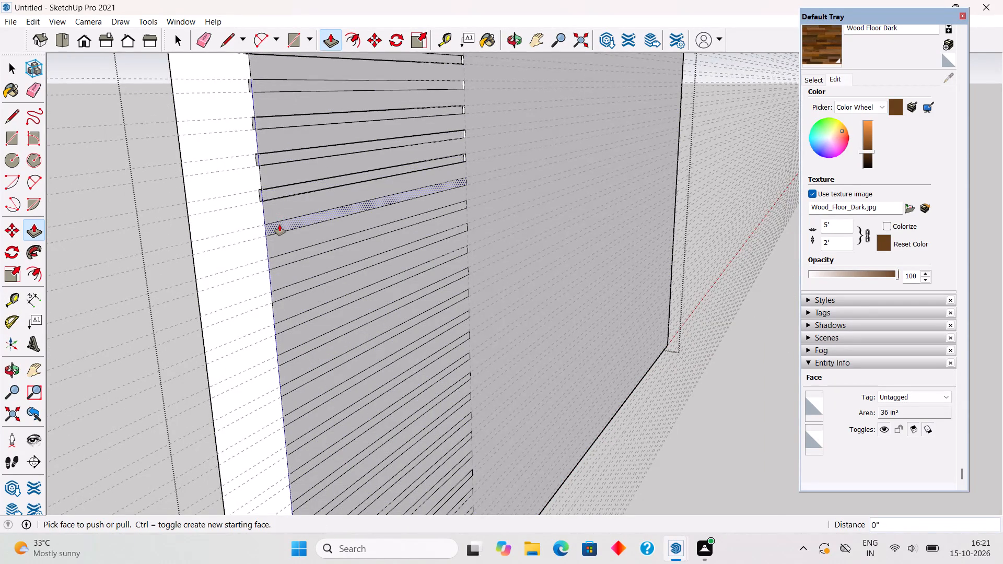
{"action": "double_click", "coordinate": [284, 255]}
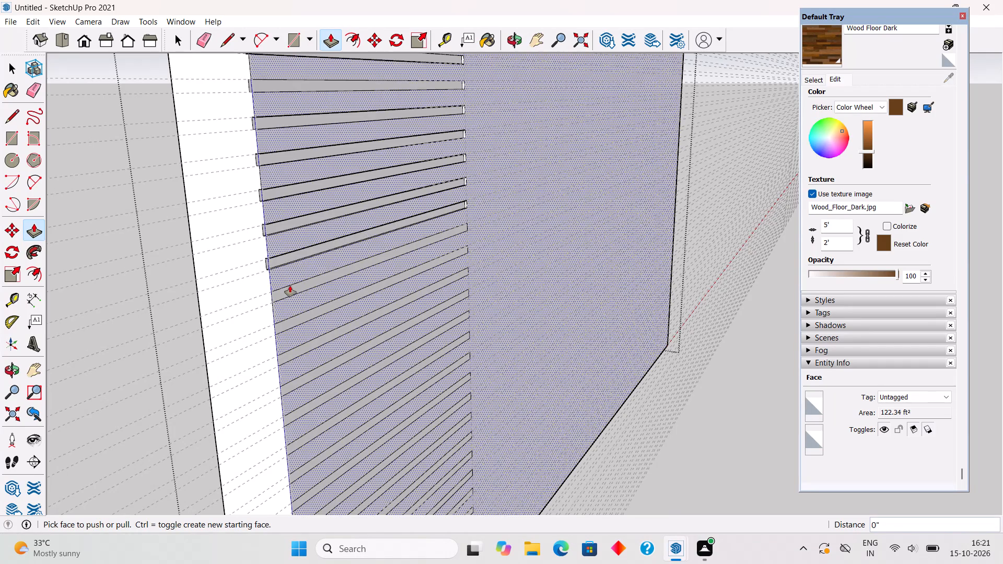
{"action": "double_click", "coordinate": [290, 288]}
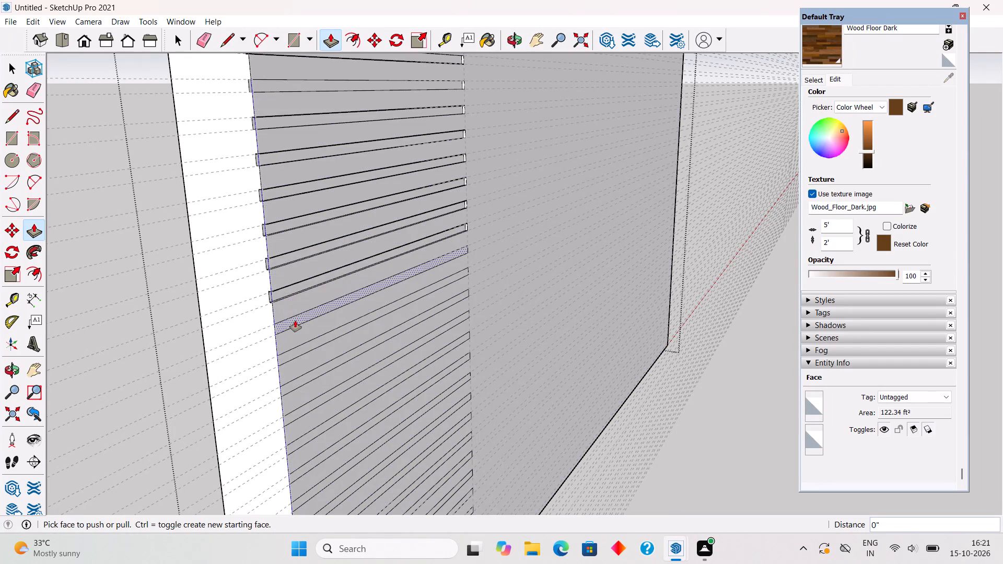
{"action": "double_click", "coordinate": [295, 321]}
{"action": "double_click", "coordinate": [302, 350]}
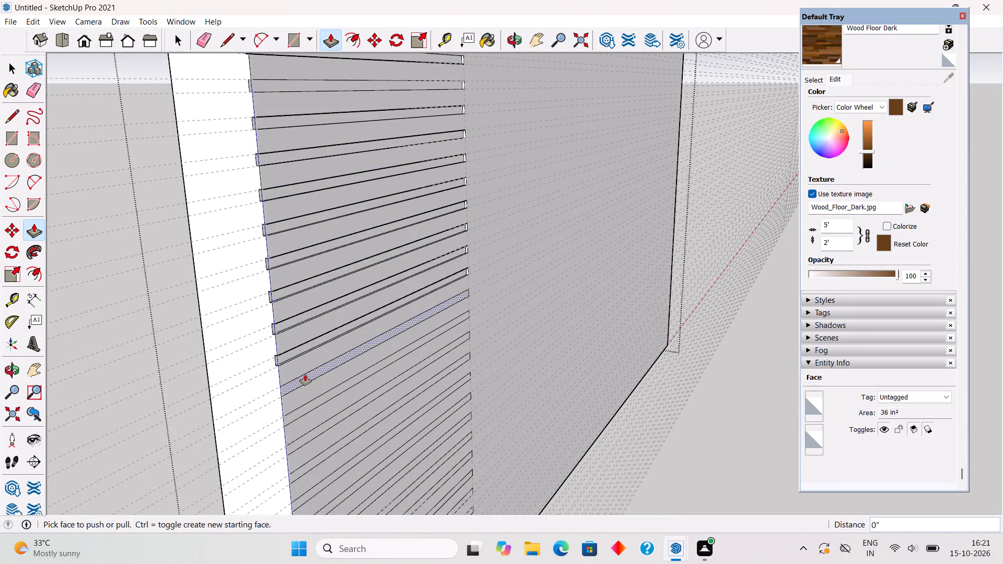
Repeat the 0.3" Push/Pull on the next four flat strips down the wall's front face.
{"action": "double_click", "coordinate": [305, 374]}
{"action": "double_click", "coordinate": [312, 409]}
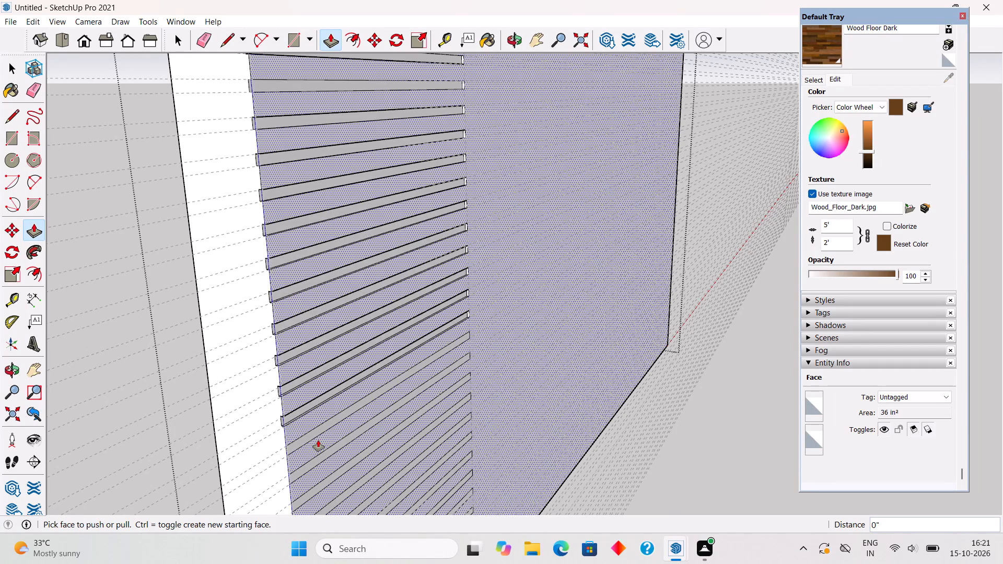
{"action": "double_click", "coordinate": [318, 434]}
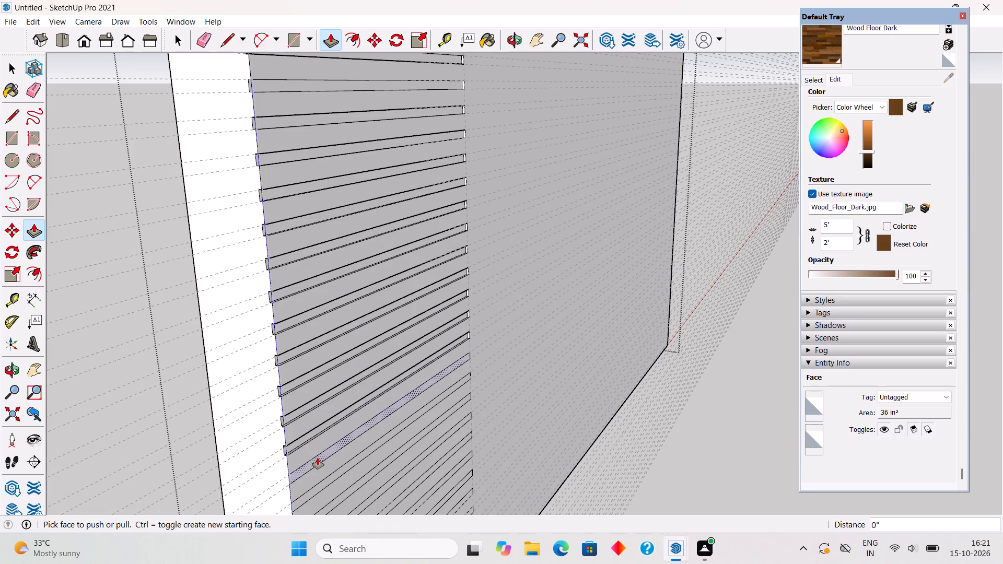
{"action": "double_click", "coordinate": [318, 459]}
Extrude the following six flat strips outward by the same 0.3", continuing down toward the wall's base.
{"action": "scroll", "coordinate": [351, 229], "scroll_direction": "down", "scroll_amount": 9}
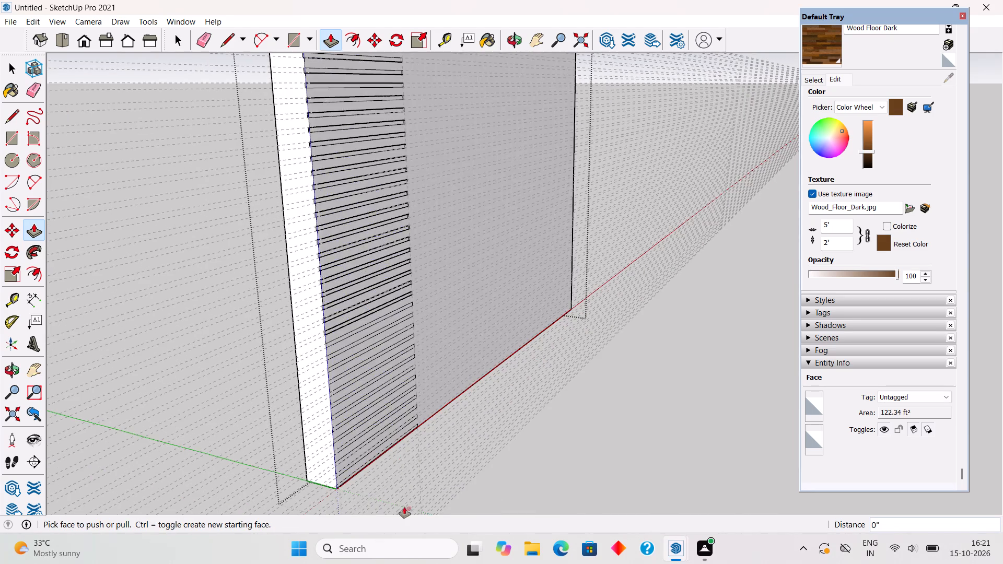
{"action": "scroll", "coordinate": [404, 507], "scroll_direction": "up", "scroll_amount": 5}
{"action": "scroll", "coordinate": [377, 465], "scroll_direction": "up", "scroll_amount": 2}
{"action": "scroll", "coordinate": [338, 296], "scroll_direction": "down", "scroll_amount": 3}
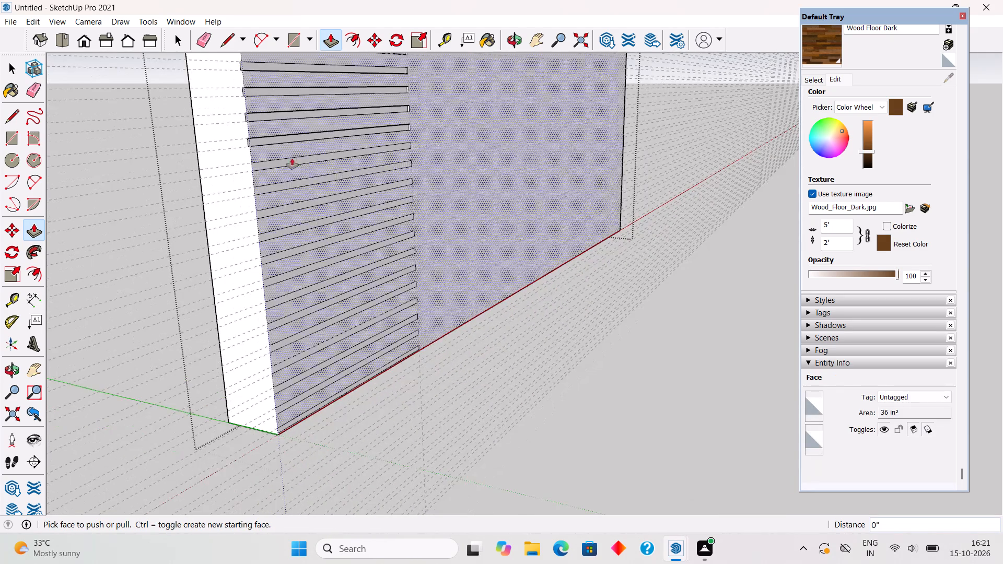
{"action": "scroll", "coordinate": [271, 138], "scroll_direction": "up", "scroll_amount": 4}
{"action": "double_click", "coordinate": [263, 180]}
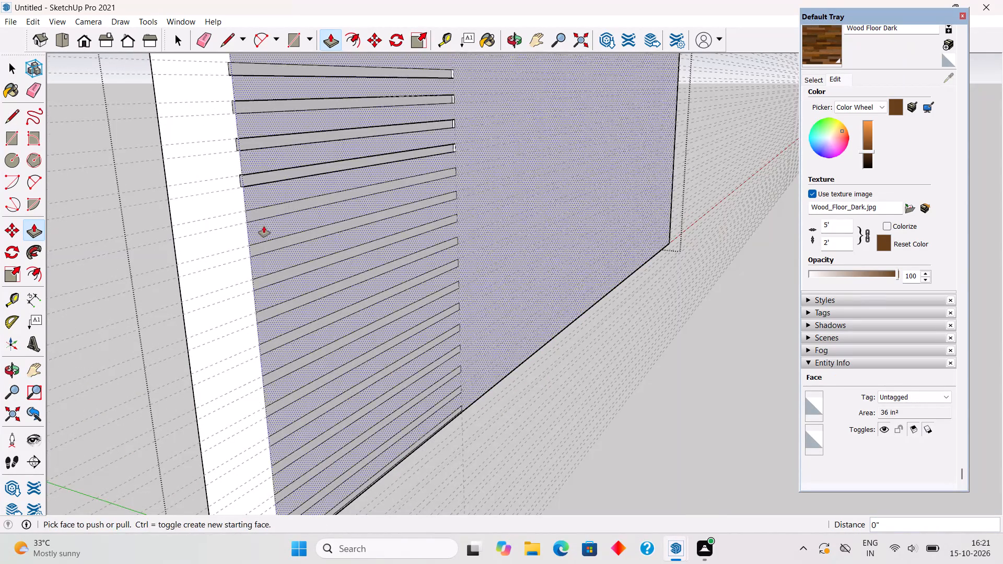
{"action": "double_click", "coordinate": [265, 216]}
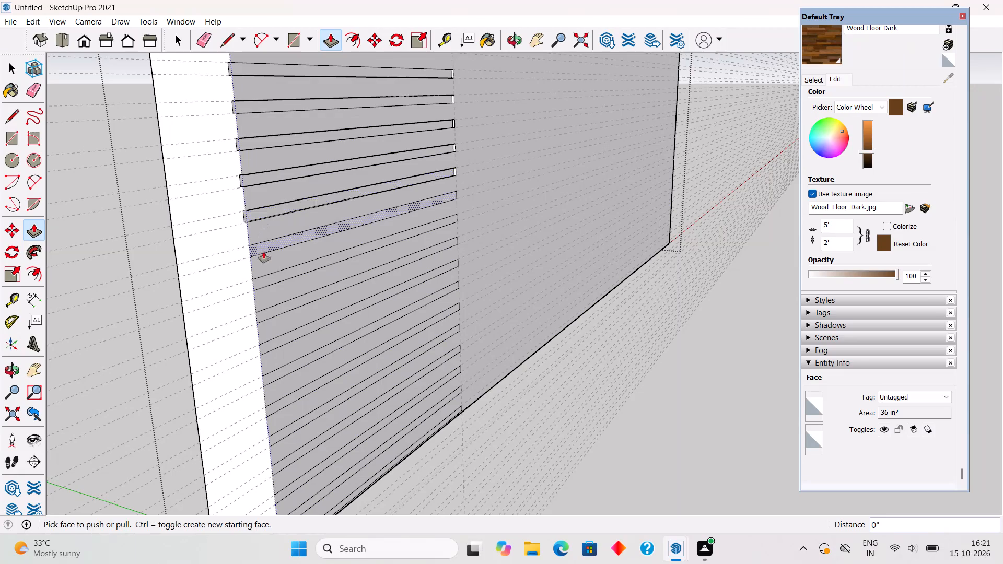
{"action": "double_click", "coordinate": [264, 252]}
{"action": "double_click", "coordinate": [265, 279]}
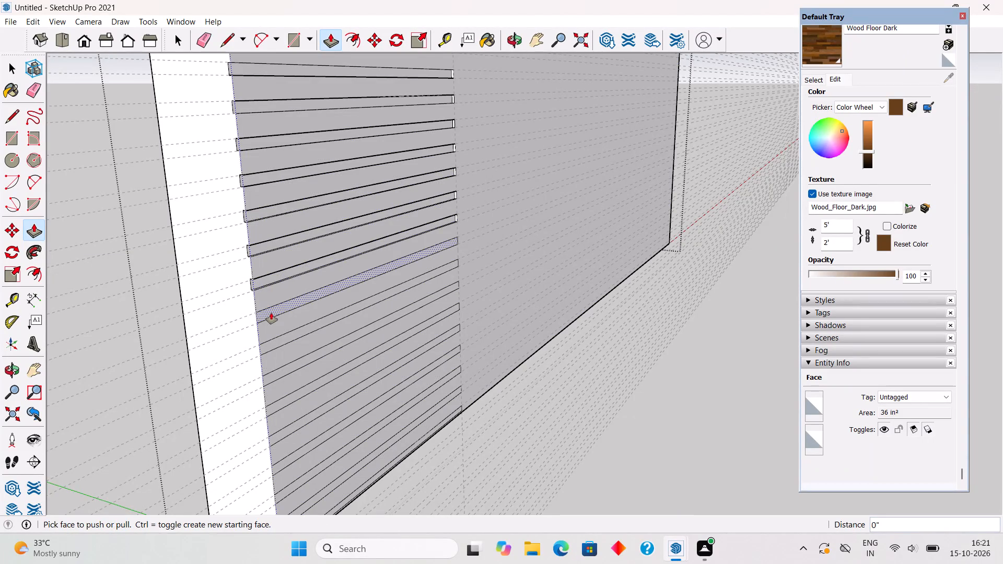
{"action": "double_click", "coordinate": [271, 313]}
{"action": "double_click", "coordinate": [277, 338]}
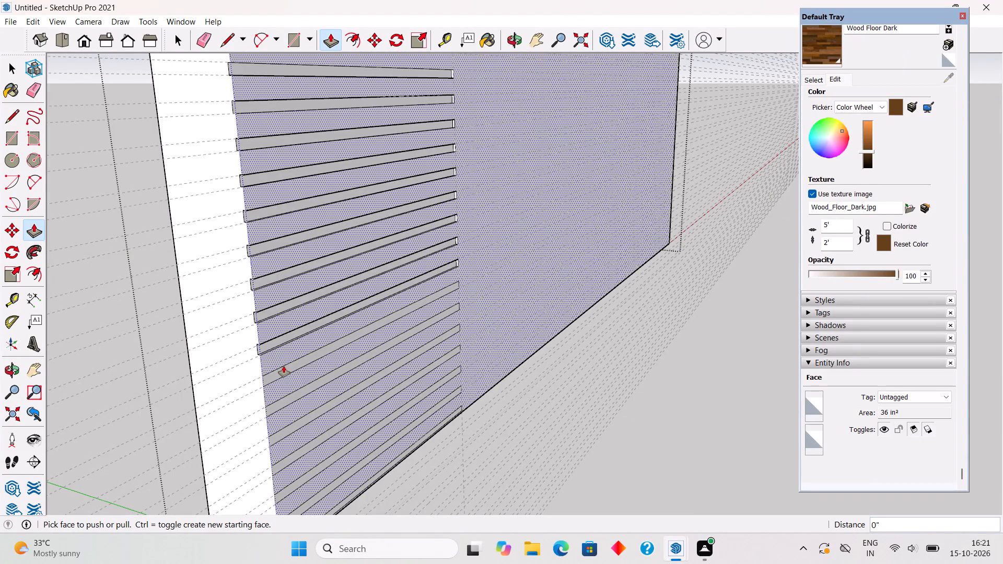
Extrude the next five flat strips by the same 0.3", leaving only the two lowest strips flat.
{"action": "left_click", "coordinate": [284, 369]}
{"action": "left_click", "coordinate": [284, 369]}
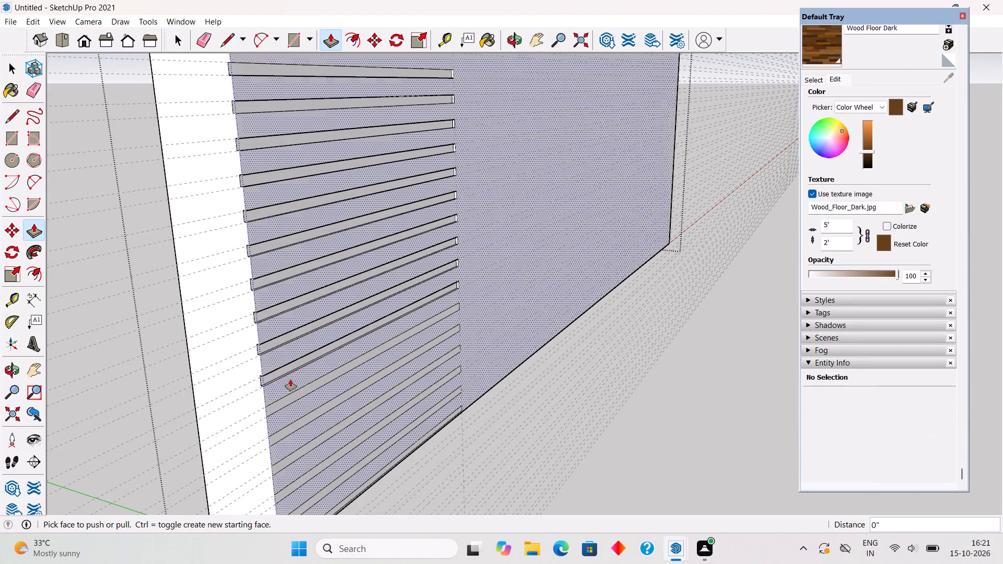
{"action": "double_click", "coordinate": [293, 399]}
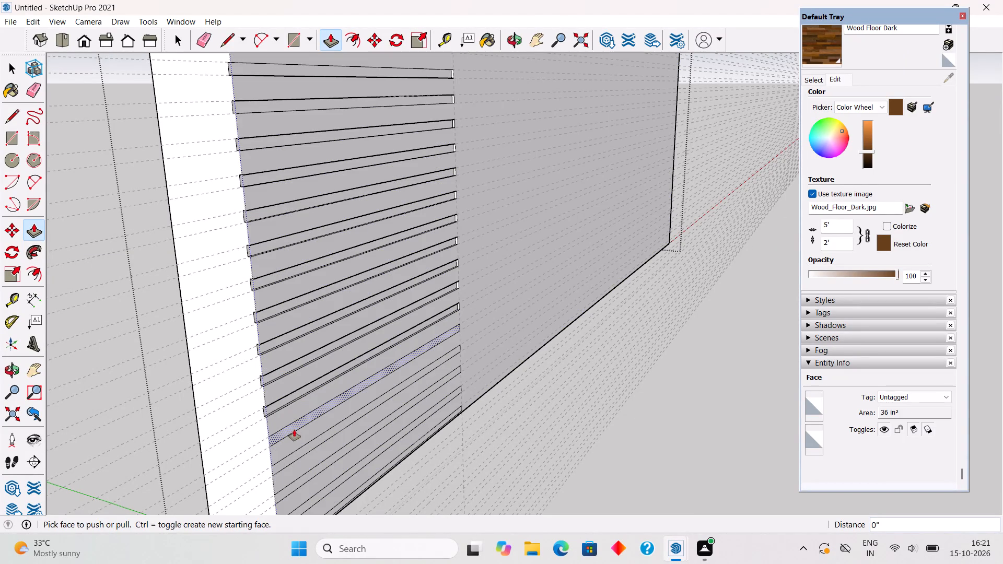
{"action": "double_click", "coordinate": [294, 430]}
{"action": "left_click", "coordinate": [301, 451]}
{"action": "left_click", "coordinate": [302, 451]}
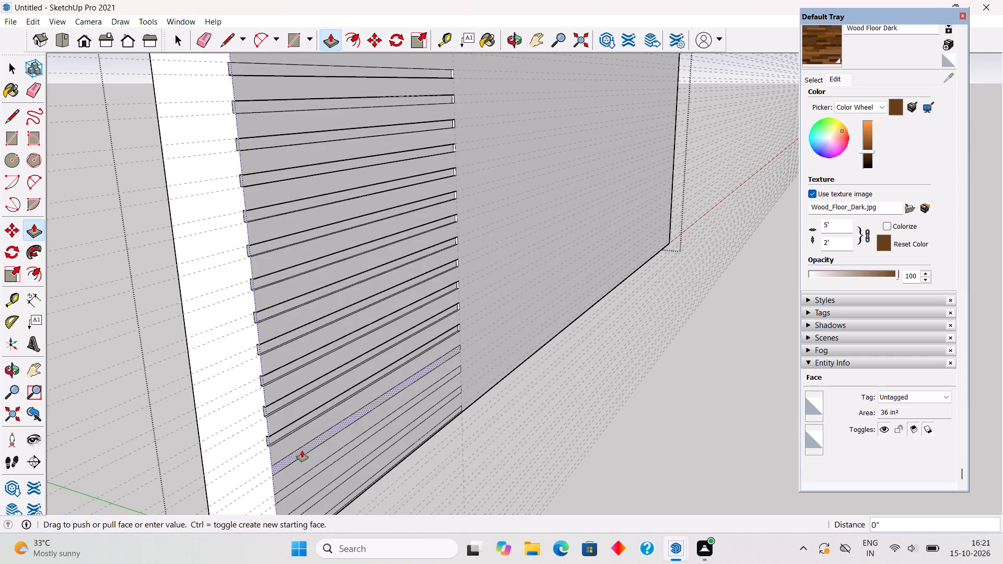
{"action": "double_click", "coordinate": [303, 484]}
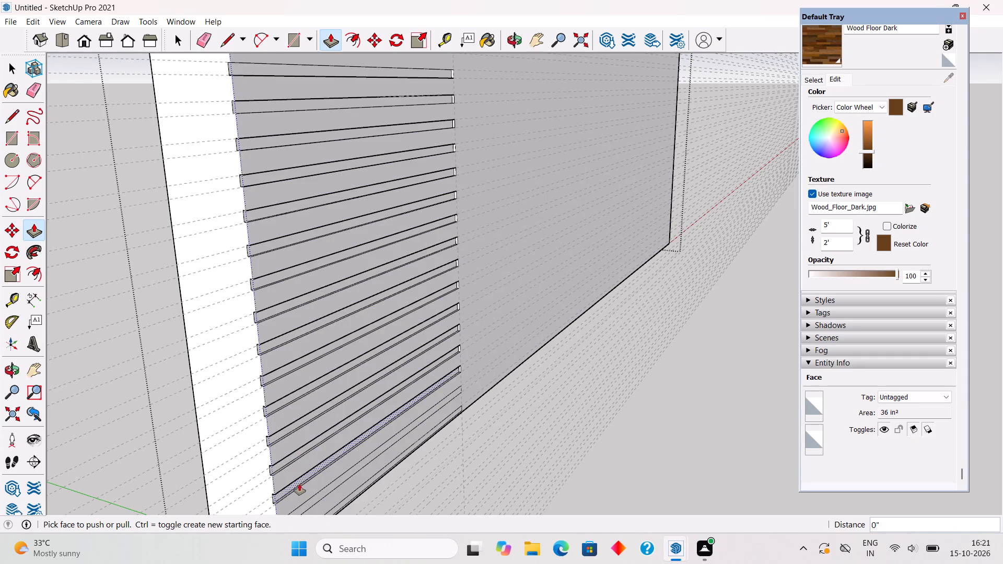
Push/Pull the two lowest strips outward about 5/16", each level with the raised slat directly above it.
{"action": "left_click", "coordinate": [311, 502]}
{"action": "left_click", "coordinate": [311, 502]}
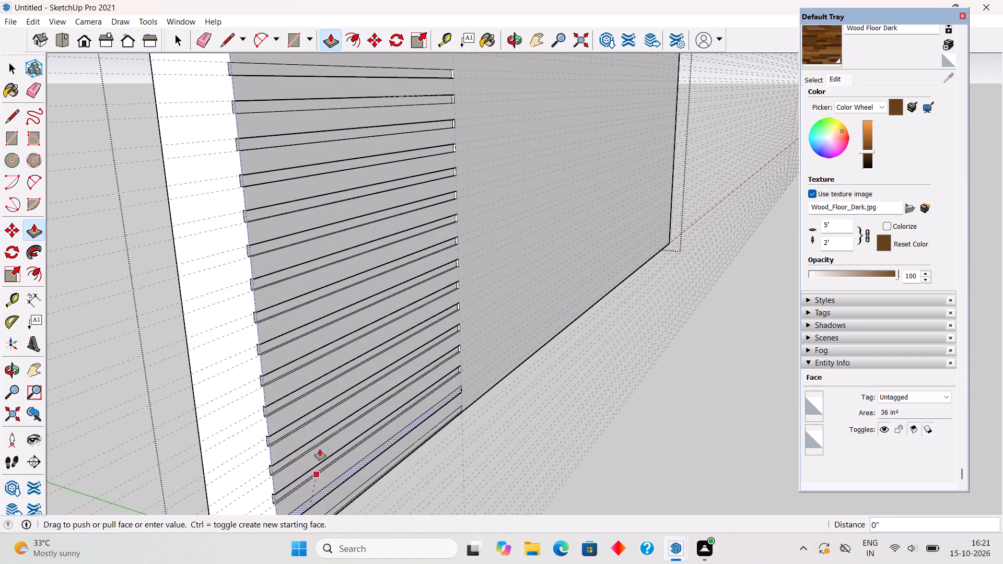
{"action": "scroll", "coordinate": [337, 311], "scroll_direction": "down", "scroll_amount": 6}
{"action": "scroll", "coordinate": [291, 439], "scroll_direction": "up", "scroll_amount": 9}
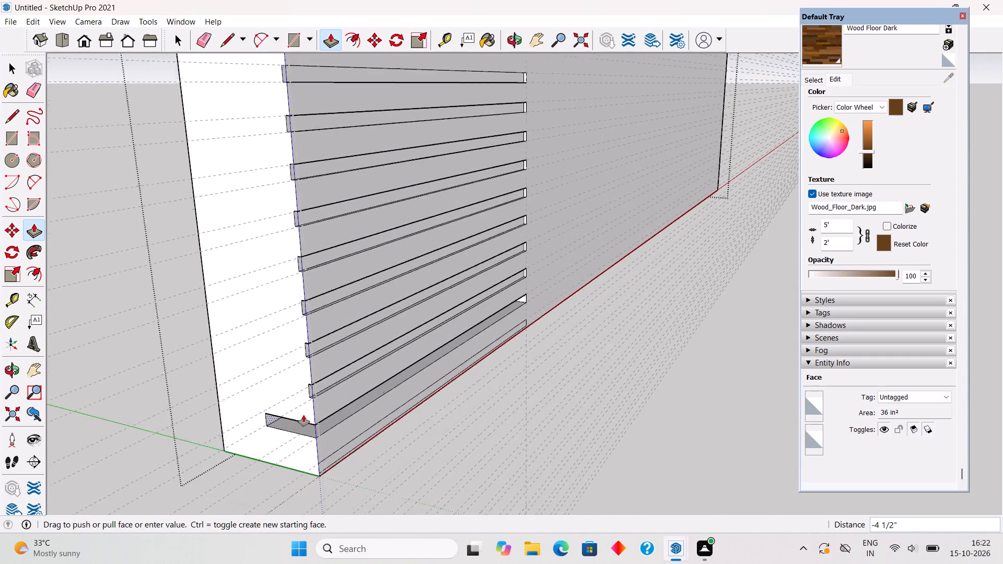
{"action": "scroll", "coordinate": [304, 415], "scroll_direction": "up", "scroll_amount": 1}
{"action": "left_click", "coordinate": [308, 399]}
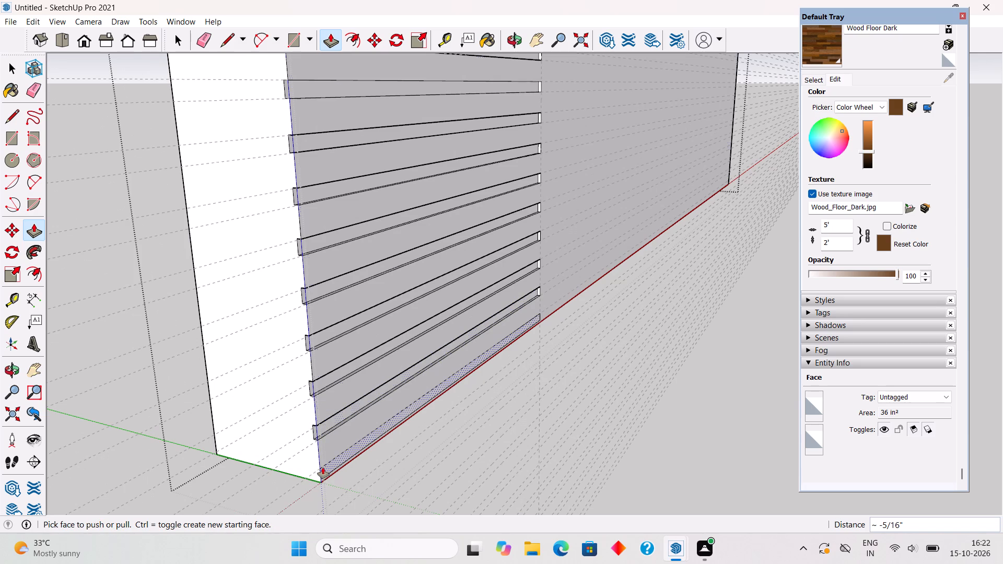
{"action": "left_click", "coordinate": [325, 471]}
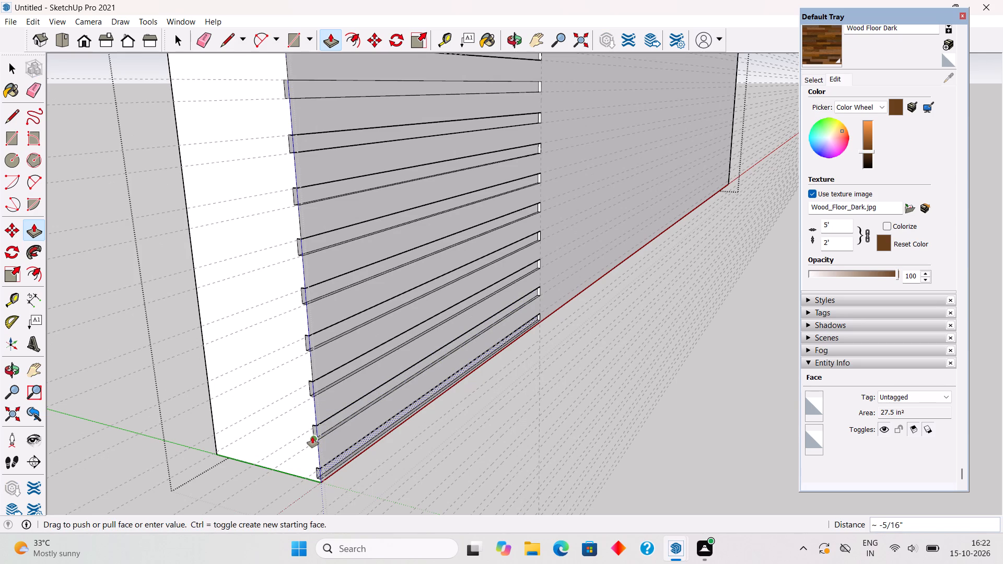
{"action": "left_click", "coordinate": [312, 437]}
{"action": "key", "text": "space"}
Close the wall group and delete all construction guides from the model.
{"action": "scroll", "coordinate": [312, 437], "scroll_direction": "down", "scroll_amount": 12}
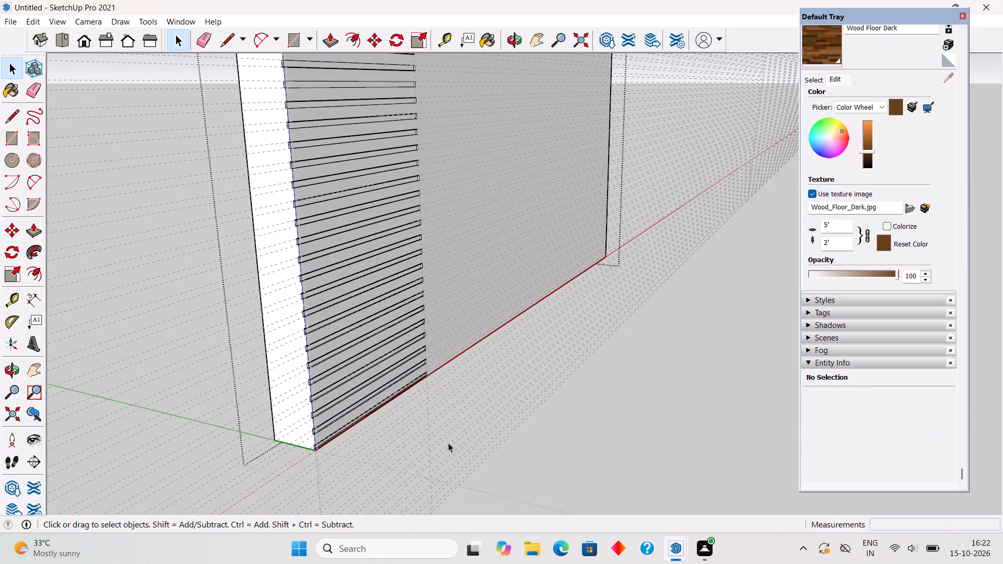
{"action": "left_click", "coordinate": [534, 474]}
{"action": "scroll", "coordinate": [527, 464], "scroll_direction": "down", "scroll_amount": 6}
{"action": "middle_click_drag", "start_coordinate": [553, 436], "coordinate": [367, 437]}
{"action": "scroll", "coordinate": [367, 437], "scroll_direction": "down", "scroll_amount": 4}
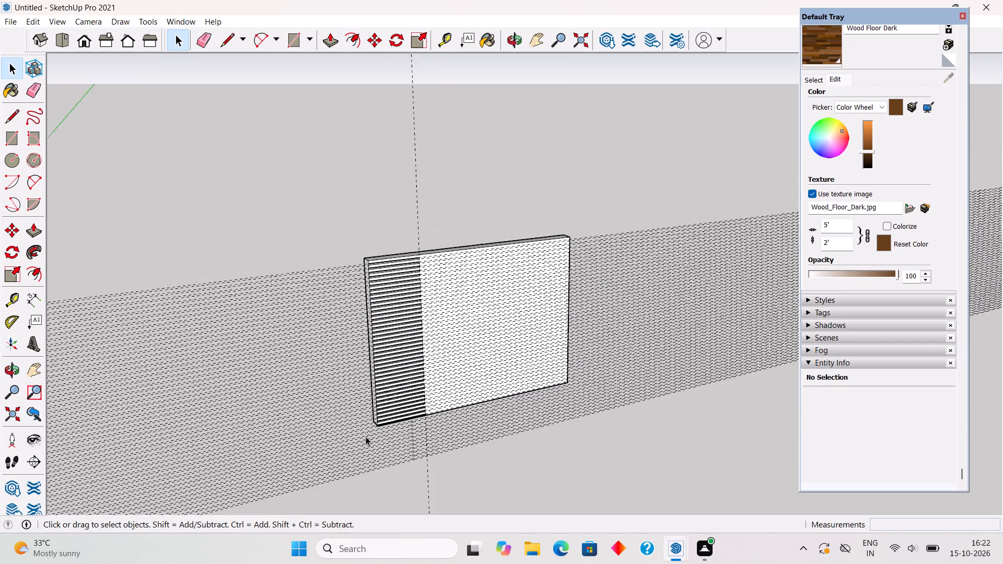
{"action": "left_click_drag", "start_coordinate": [365, 478], "coordinate": [251, 273]}
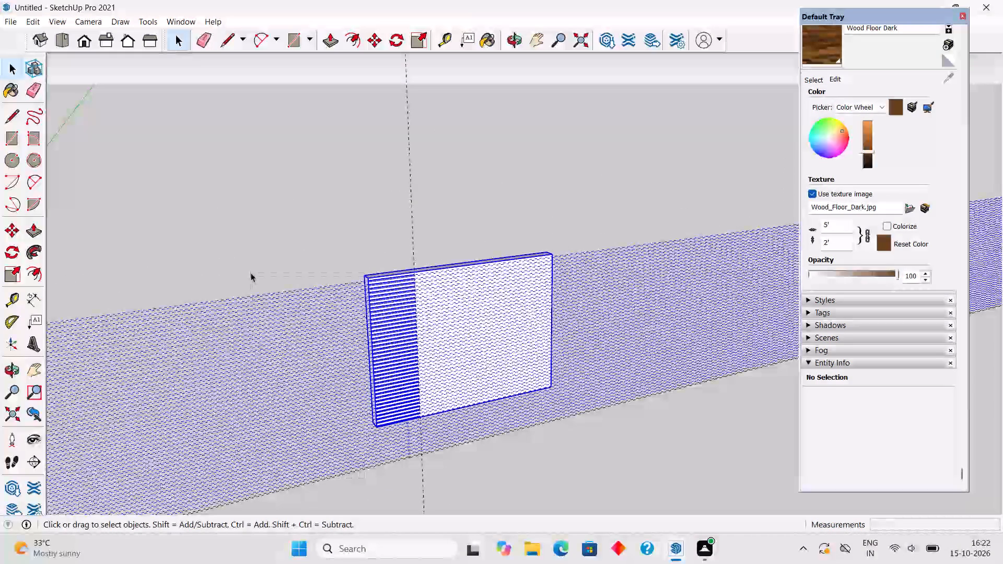
{"action": "left_click", "coordinate": [251, 273]}
{"action": "left_click", "coordinate": [34, 25]}
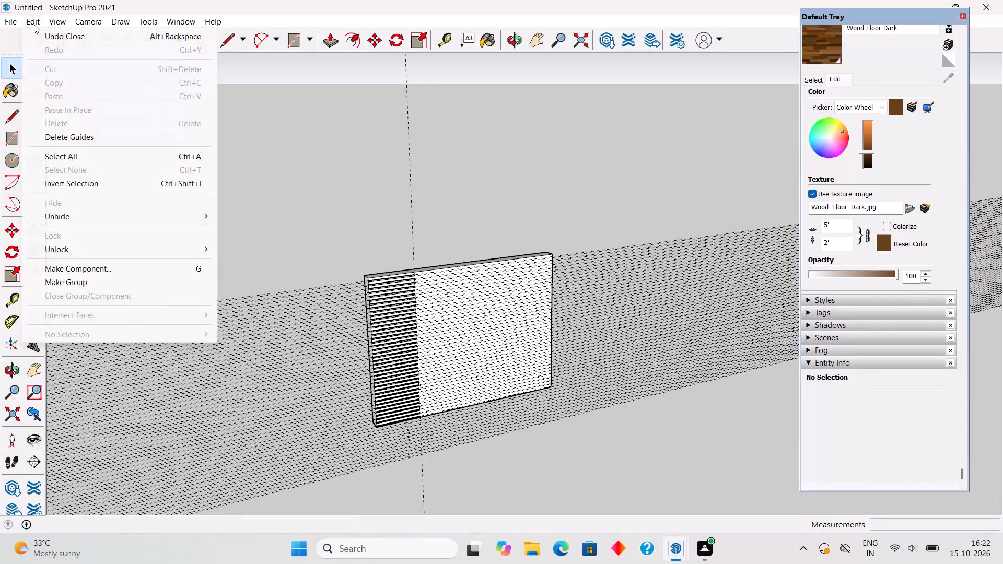
{"action": "left_click", "coordinate": [83, 142]}
Unhide the last hidden objects to bring back the rest of the building.
{"action": "left_click", "coordinate": [30, 23]}
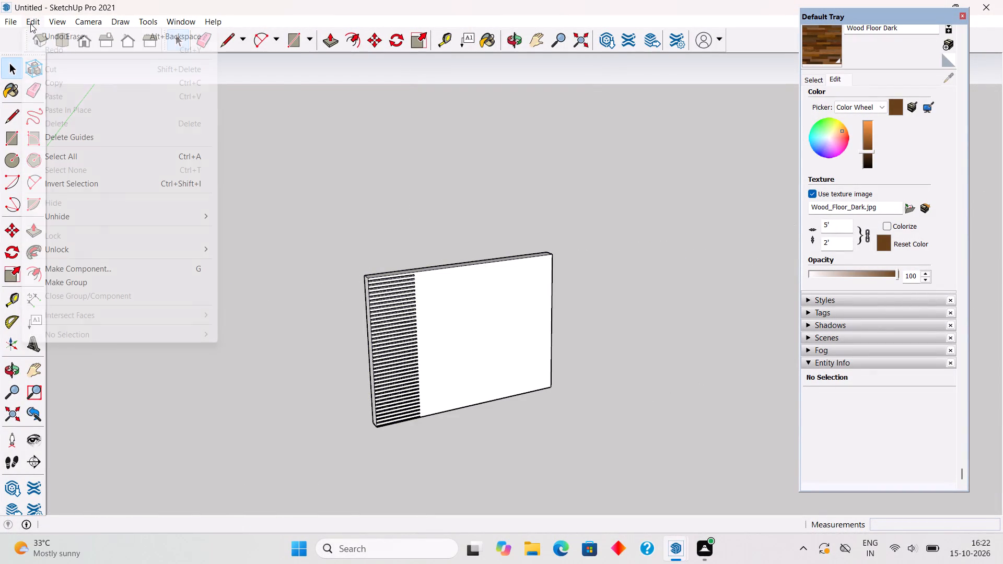
{"action": "left_click", "coordinate": [108, 215]}
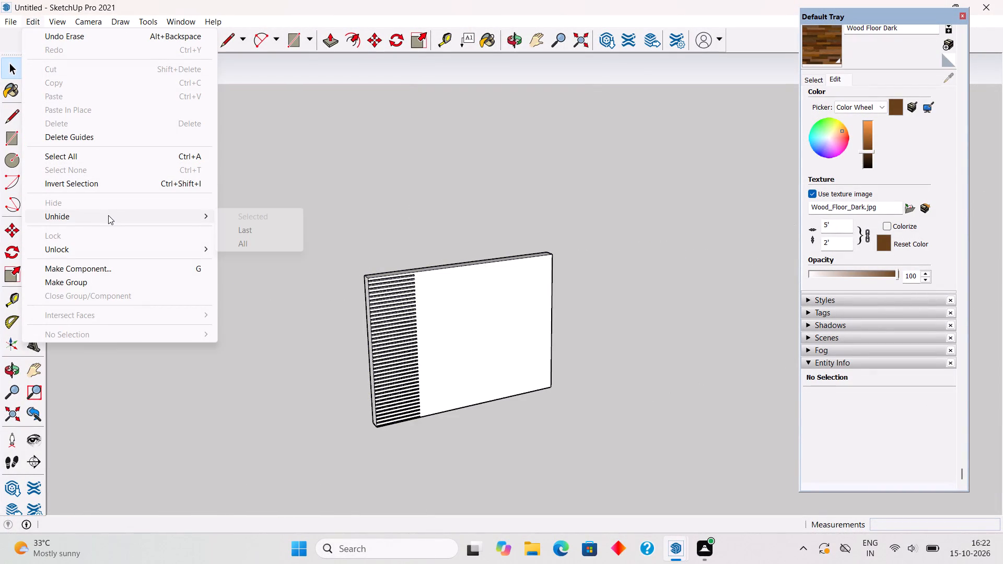
{"action": "left_click", "coordinate": [273, 228]}
Examine the new slats on the white wall where they meet the upper-floor door and purple slatted wall.
{"action": "scroll", "coordinate": [491, 262], "scroll_direction": "down", "scroll_amount": 2}
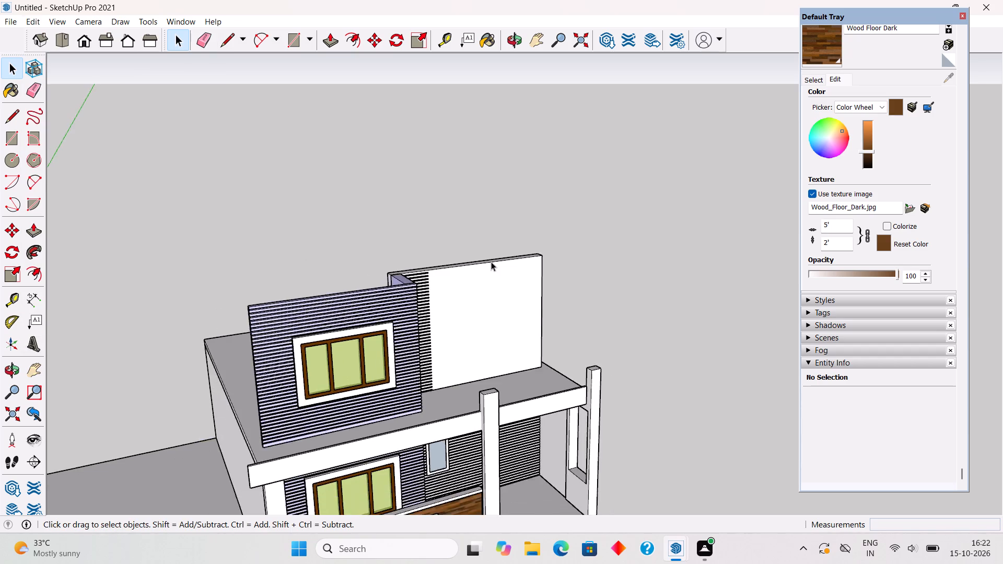
{"action": "scroll", "coordinate": [491, 262], "scroll_direction": "down", "scroll_amount": 1}
{"action": "middle_click_drag", "start_coordinate": [455, 320], "coordinate": [278, 297]}
{"action": "scroll", "coordinate": [319, 292], "scroll_direction": "down", "scroll_amount": 1}
{"action": "scroll", "coordinate": [278, 297], "scroll_direction": "up", "scroll_amount": 3}
{"action": "scroll", "coordinate": [531, 239], "scroll_direction": "up", "scroll_amount": 3}
{"action": "scroll", "coordinate": [491, 318], "scroll_direction": "up", "scroll_amount": 3}
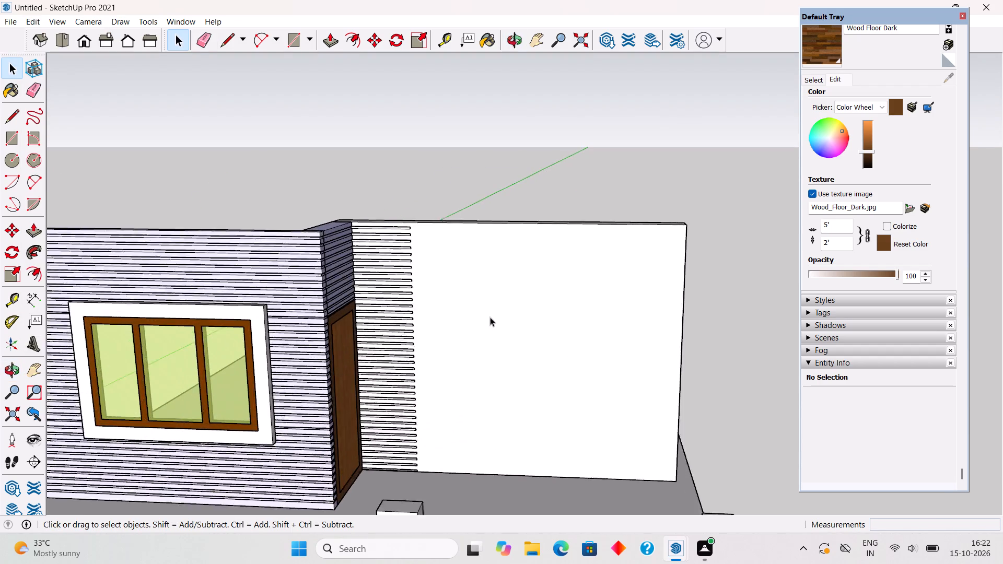
{"action": "scroll", "coordinate": [490, 317], "scroll_direction": "up", "scroll_amount": 1}
{"action": "middle_click_drag", "start_coordinate": [385, 290], "coordinate": [330, 268]}
{"action": "scroll", "coordinate": [330, 268], "scroll_direction": "up", "scroll_amount": 5}
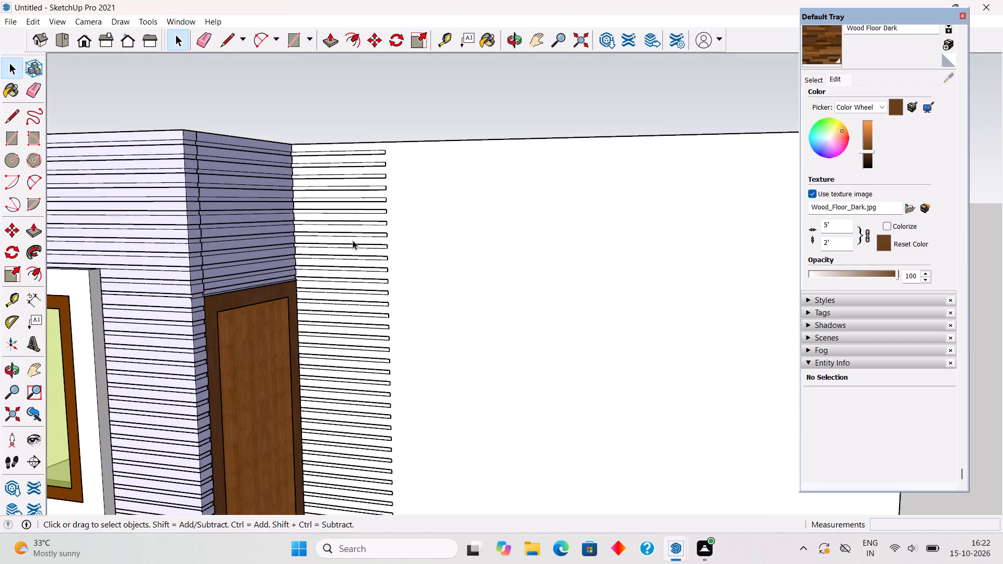
{"action": "middle_click_drag", "start_coordinate": [353, 240], "coordinate": [316, 250]}
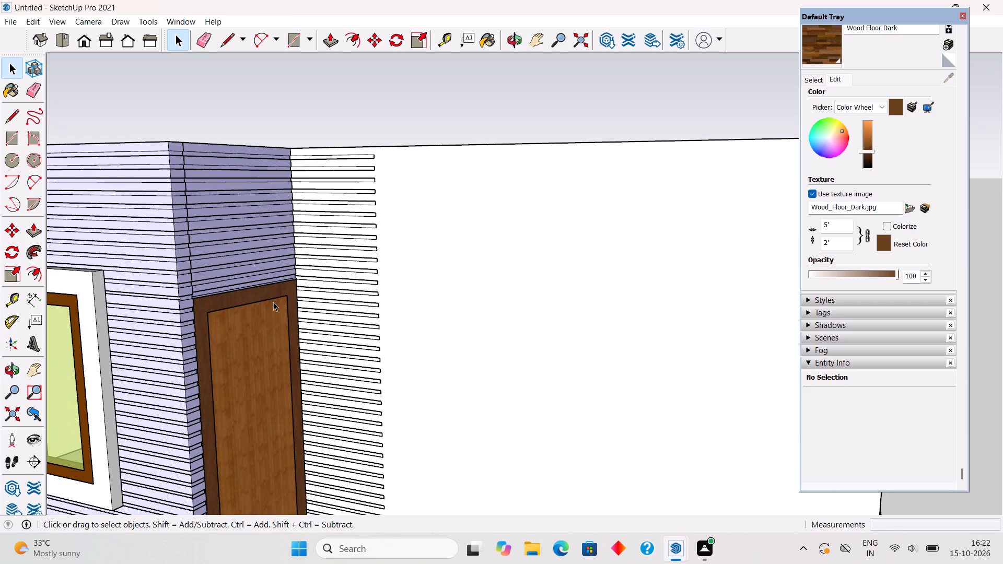
{"action": "scroll", "coordinate": [273, 302], "scroll_direction": "down", "scroll_amount": 1}
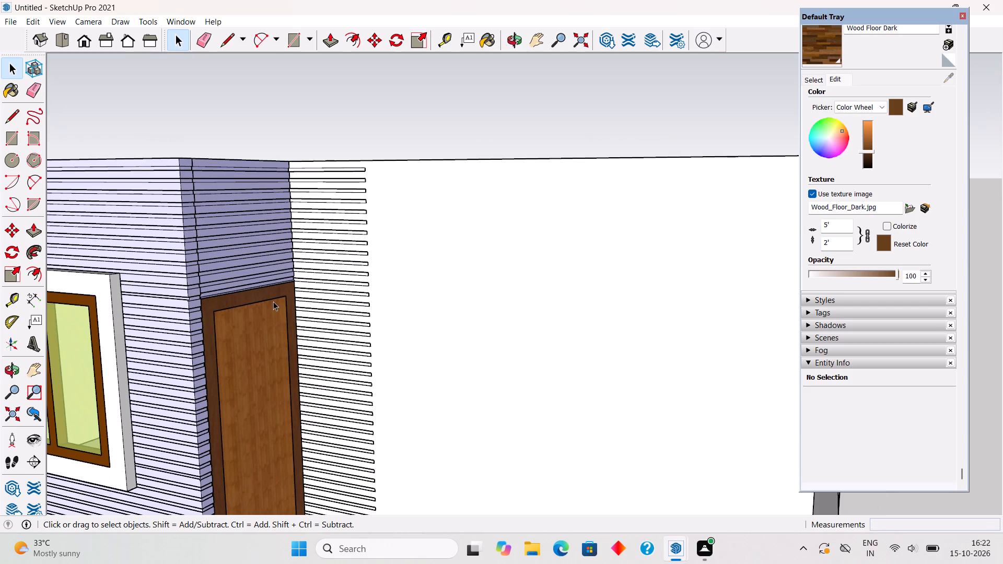
{"action": "scroll", "coordinate": [293, 211], "scroll_direction": "down", "scroll_amount": 7}
Inside the wall group, draw a 10' vertical line along the slats' free ends, from the front face's top edge to its bottom edge.
{"action": "scroll", "coordinate": [363, 341], "scroll_direction": "up", "scroll_amount": 1}
{"action": "middle_click_drag", "start_coordinate": [402, 368], "coordinate": [485, 401]}
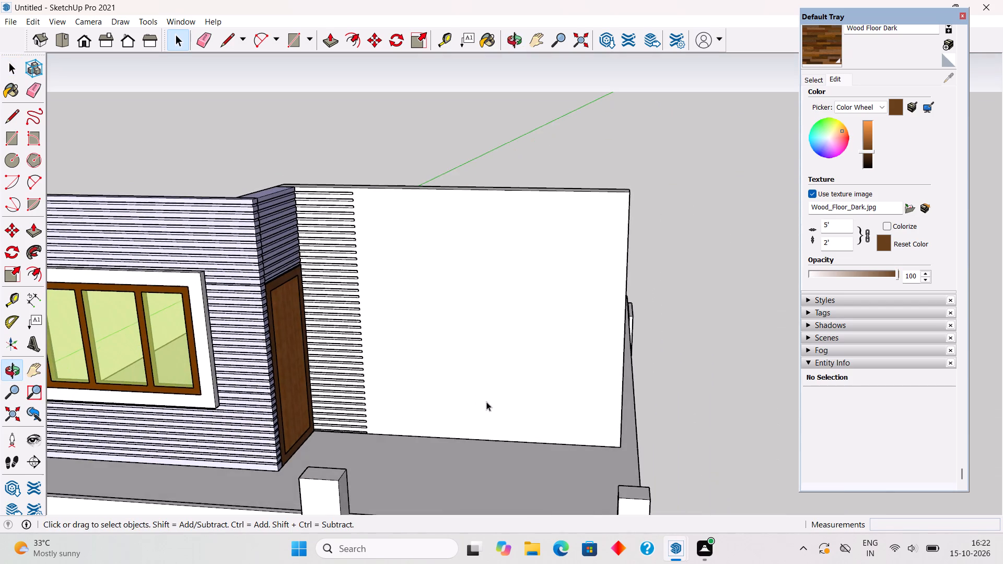
{"action": "scroll", "coordinate": [357, 193], "scroll_direction": "up", "scroll_amount": 8}
{"action": "triple_click", "coordinate": [374, 208]}
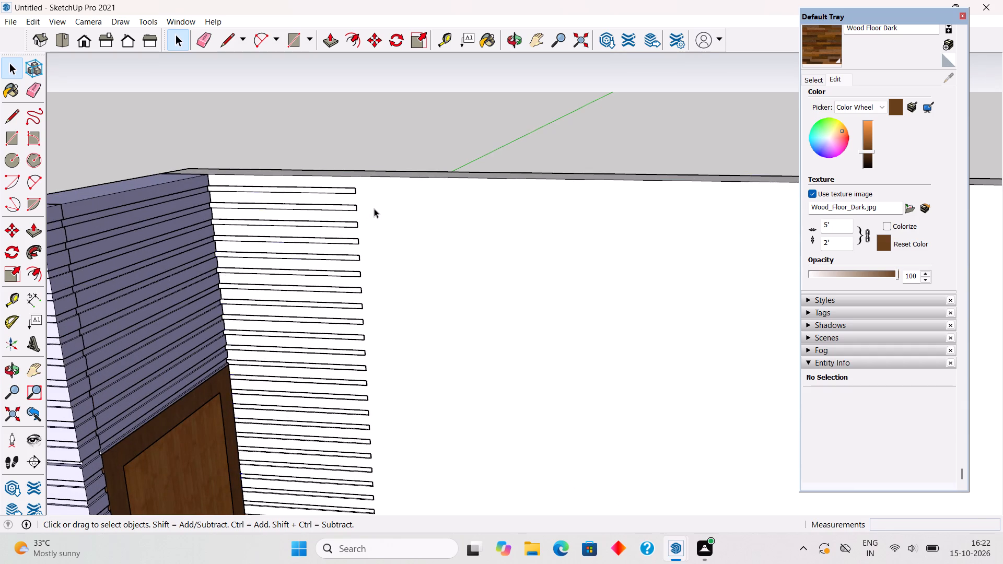
{"action": "key", "text": "l"}
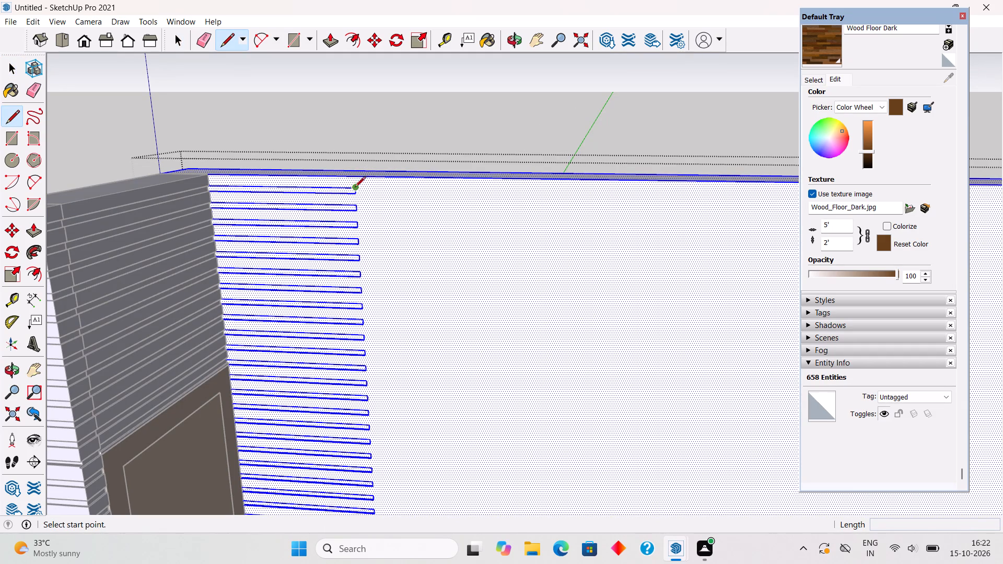
{"action": "scroll", "coordinate": [357, 186], "scroll_direction": "up", "scroll_amount": 4}
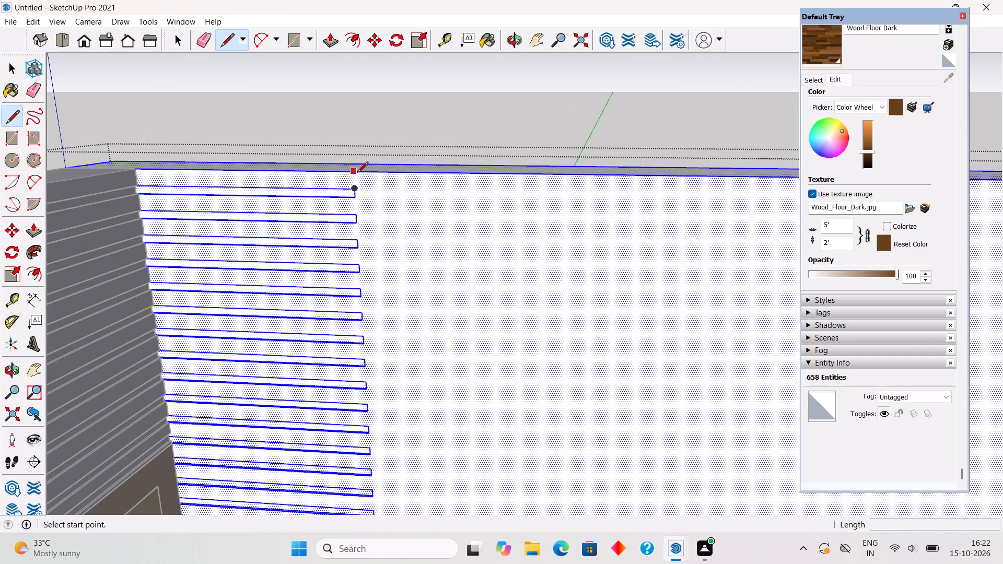
{"action": "left_click", "coordinate": [357, 173]}
{"action": "scroll", "coordinate": [363, 215], "scroll_direction": "down", "scroll_amount": 19}
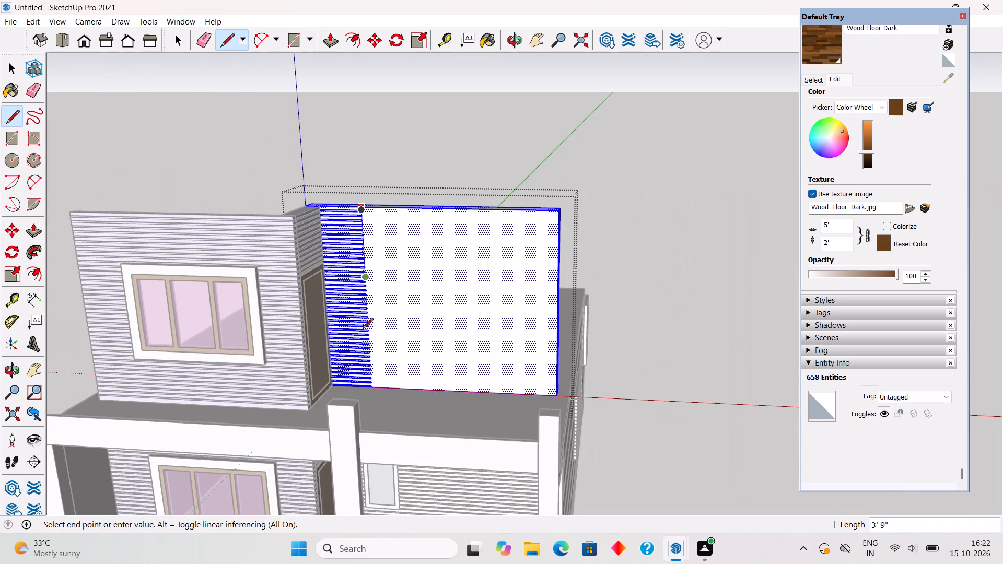
{"action": "scroll", "coordinate": [389, 440], "scroll_direction": "up", "scroll_amount": 6}
{"action": "scroll", "coordinate": [340, 349], "scroll_direction": "up", "scroll_amount": 18}
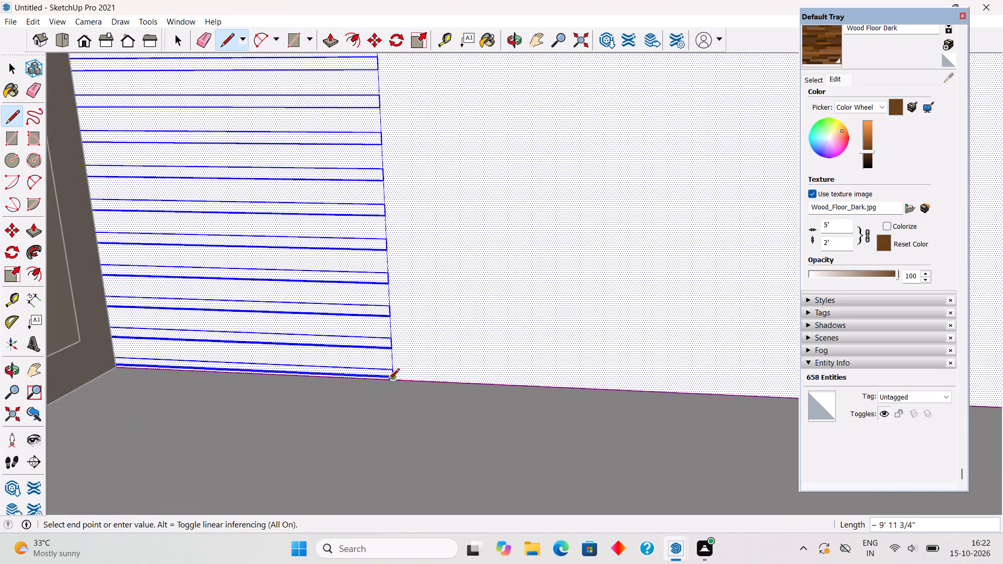
{"action": "scroll", "coordinate": [391, 383], "scroll_direction": "up", "scroll_amount": 11}
{"action": "left_click", "coordinate": [400, 377]}
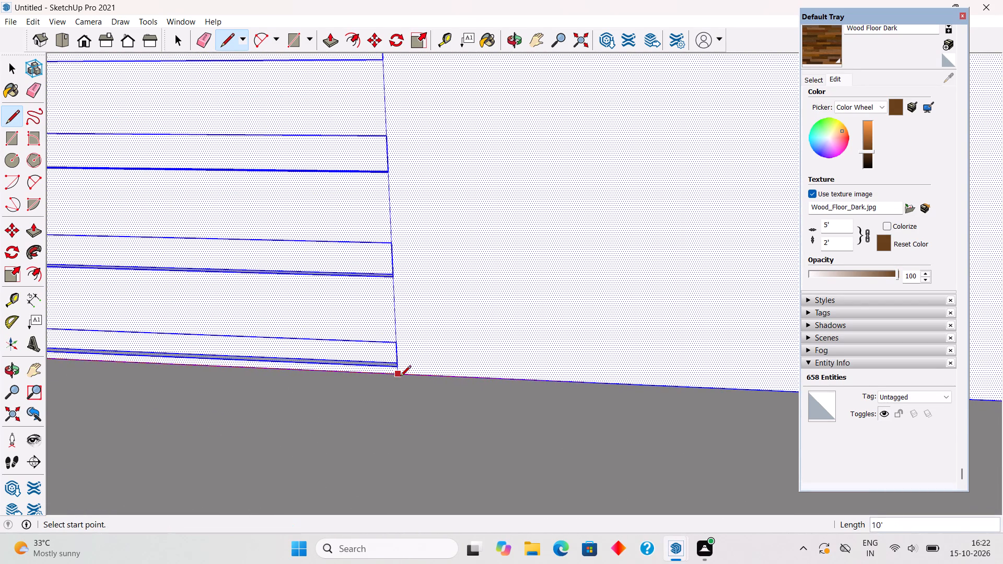
{"action": "key", "text": "space"}
{"action": "scroll", "coordinate": [396, 373], "scroll_direction": "down", "scroll_amount": 20}
{"action": "scroll", "coordinate": [396, 373], "scroll_direction": "down", "scroll_amount": 2}
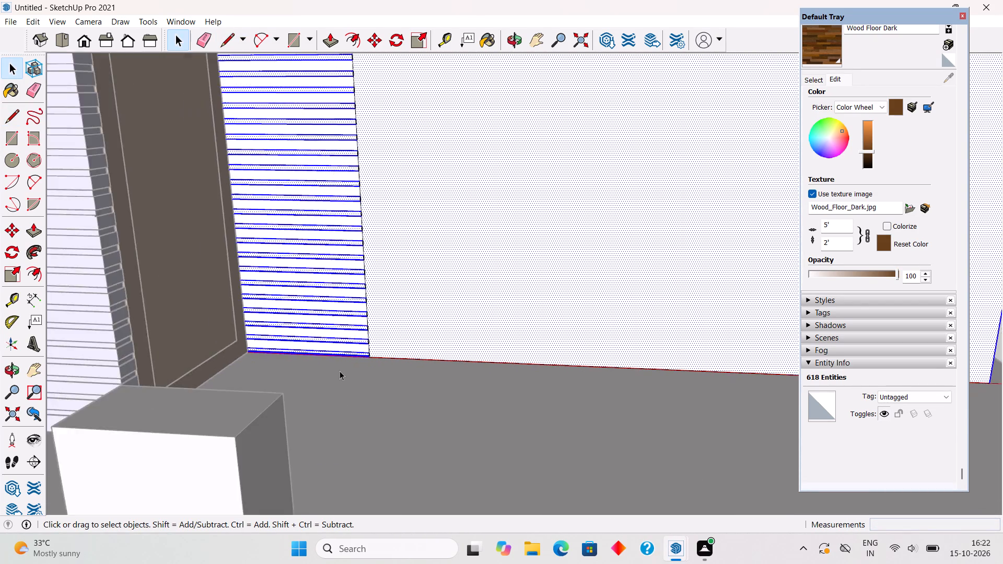
Push/Pull the plain wall face beside the slats outward 4" and close the wall group.
{"action": "scroll", "coordinate": [340, 371], "scroll_direction": "down", "scroll_amount": 12}
{"action": "left_click", "coordinate": [425, 310]}
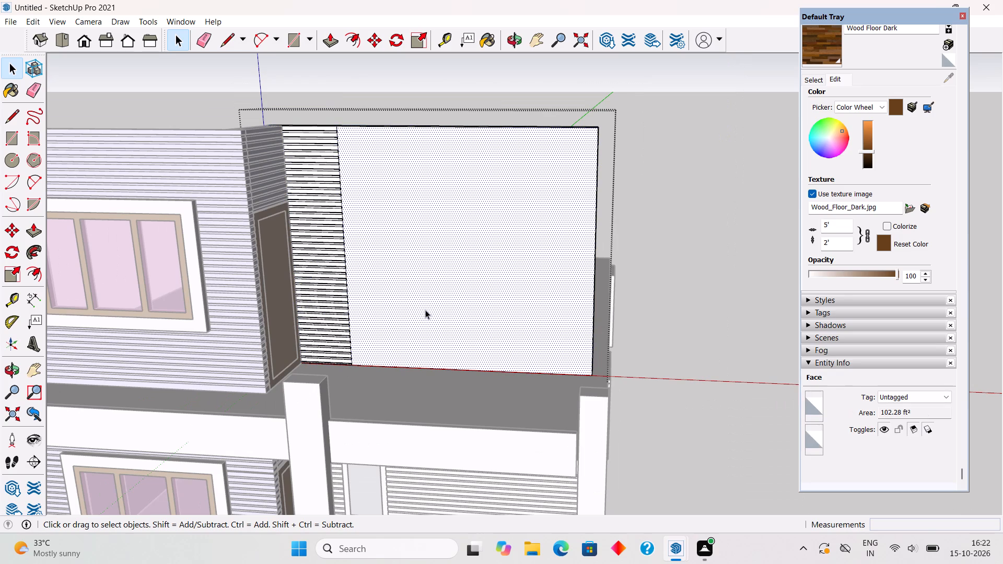
{"action": "scroll", "coordinate": [400, 323], "scroll_direction": "down", "scroll_amount": 1}
{"action": "middle_click_drag", "start_coordinate": [399, 325], "coordinate": [388, 346]}
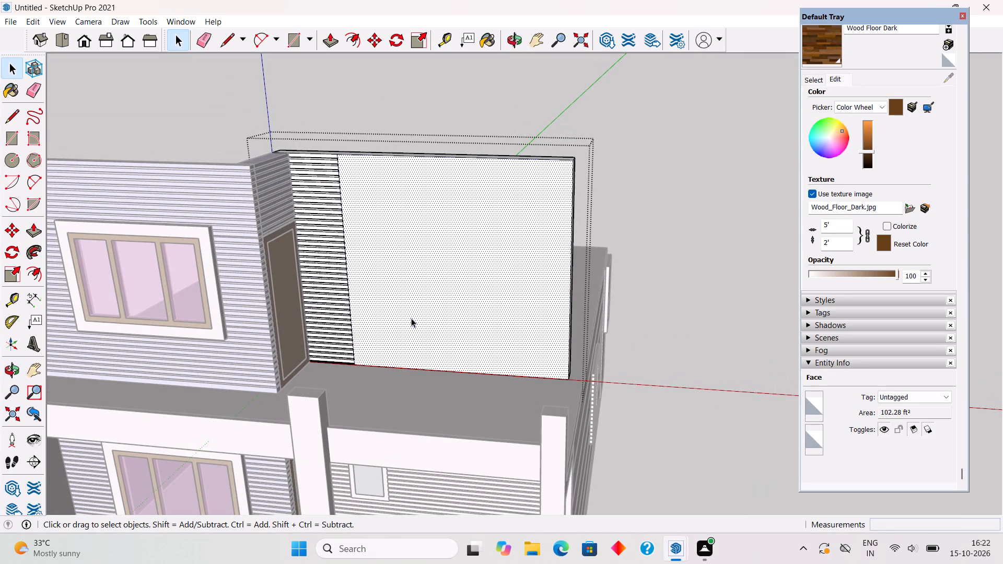
{"action": "key", "text": "p"}
{"action": "left_click", "coordinate": [411, 318]}
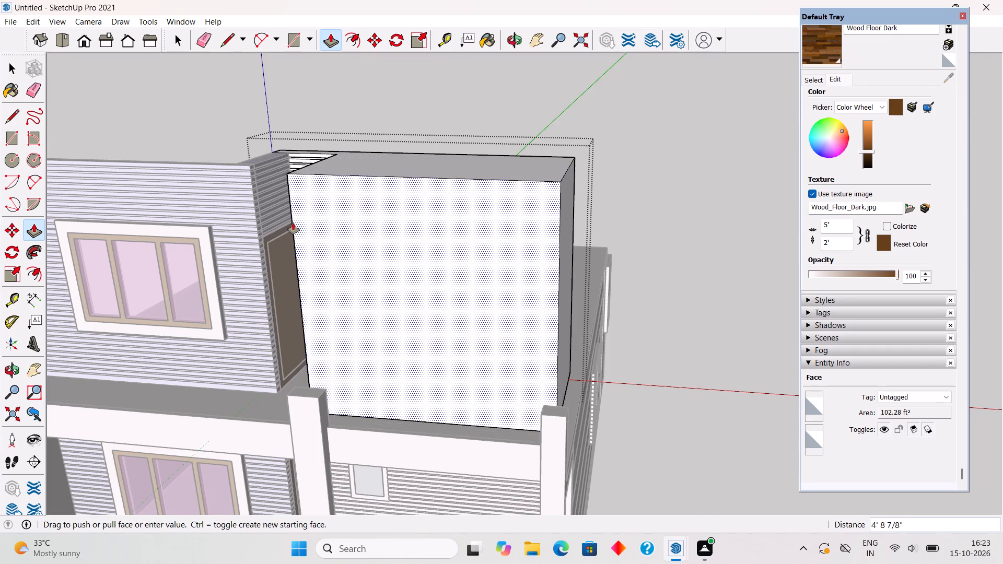
{"action": "scroll", "coordinate": [295, 222], "scroll_direction": "up", "scroll_amount": 10}
{"action": "middle_click_drag", "start_coordinate": [311, 221], "coordinate": [449, 226]}
{"action": "scroll", "coordinate": [309, 267], "scroll_direction": "up", "scroll_amount": 2}
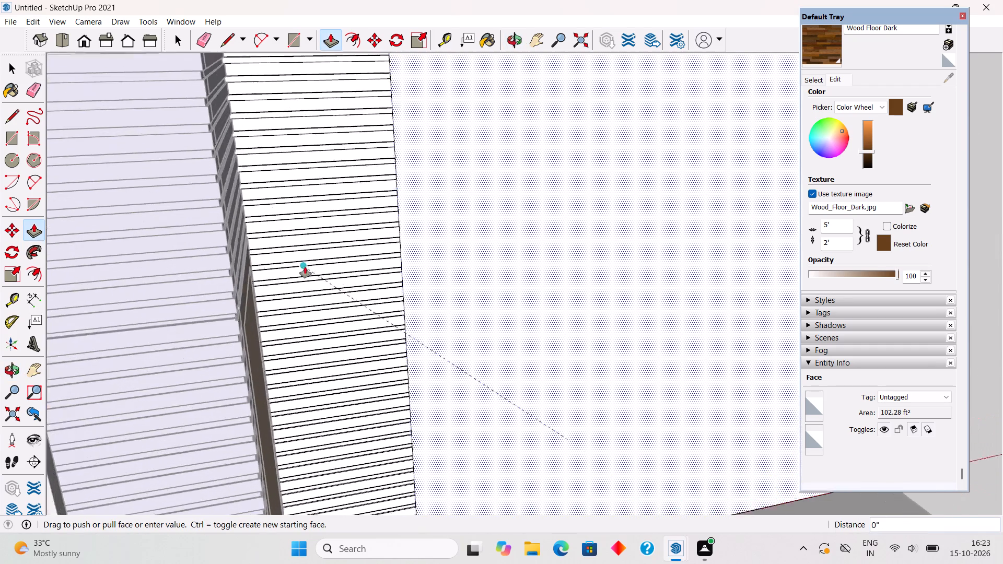
{"action": "scroll", "coordinate": [305, 267], "scroll_direction": "up", "scroll_amount": 2}
{"action": "middle_click_drag", "start_coordinate": [213, 290], "coordinate": [147, 314]}
{"action": "scroll", "coordinate": [261, 252], "scroll_direction": "up", "scroll_amount": 2}
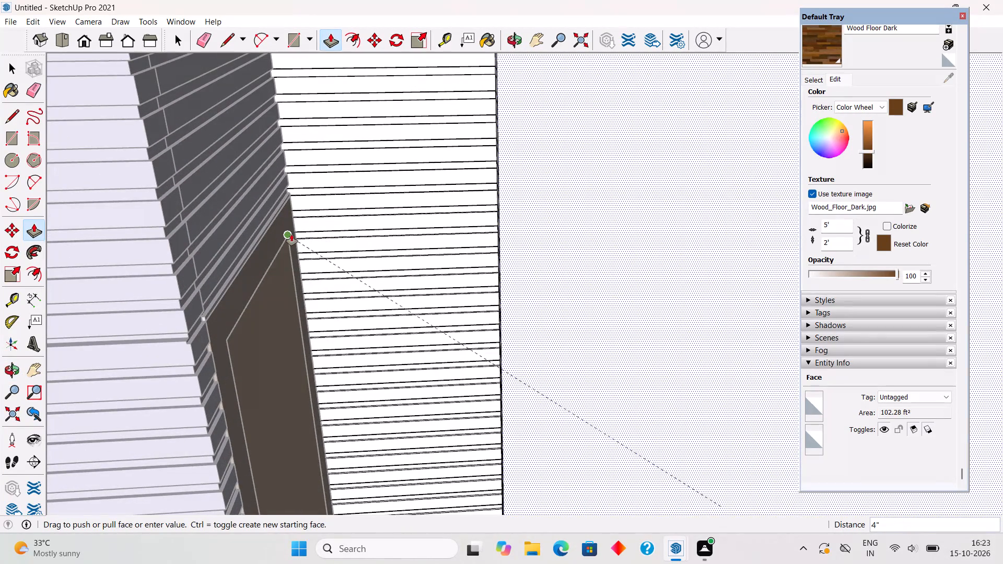
{"action": "left_click", "coordinate": [291, 234]}
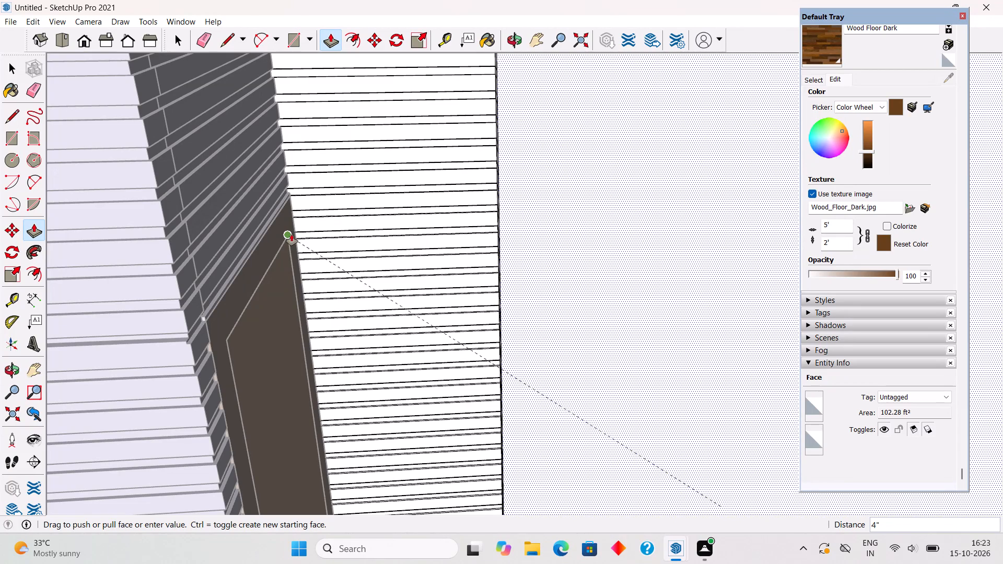
{"action": "scroll", "coordinate": [287, 233], "scroll_direction": "down", "scroll_amount": 18}
{"action": "middle_click_drag", "start_coordinate": [303, 235], "coordinate": [223, 357]}
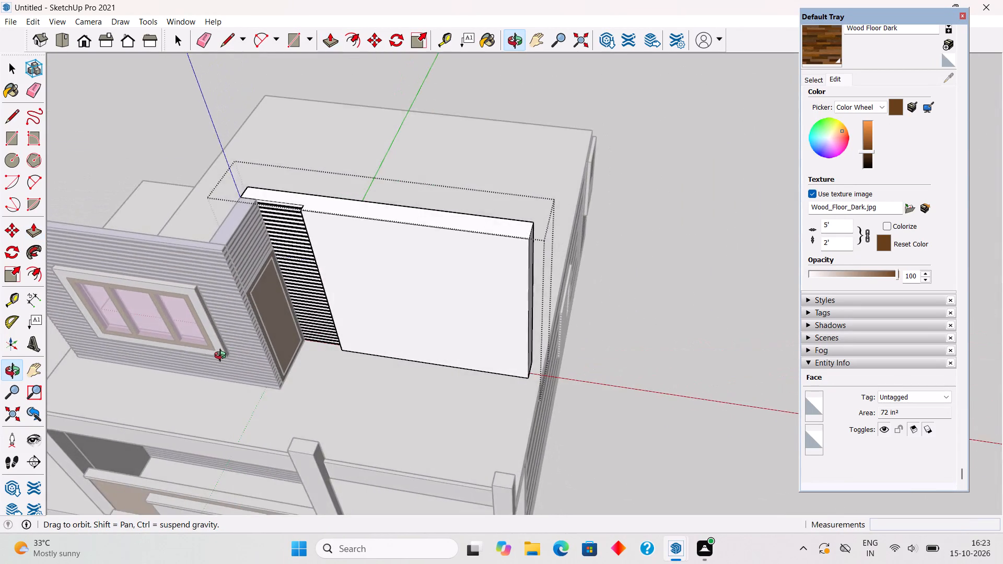
{"action": "middle_click_drag", "start_coordinate": [223, 357], "coordinate": [476, 318]}
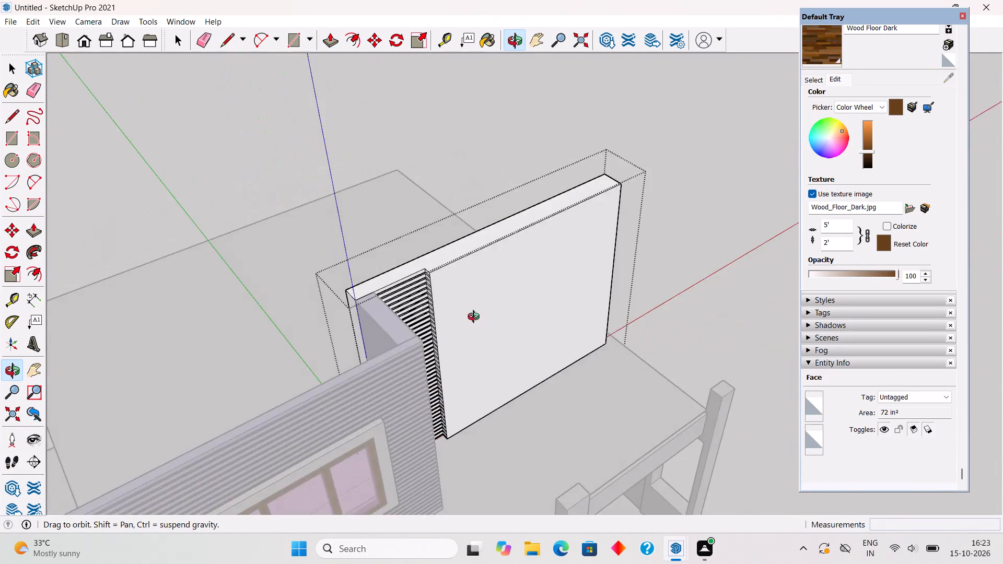
{"action": "middle_click_drag", "start_coordinate": [476, 318], "coordinate": [319, 238]}
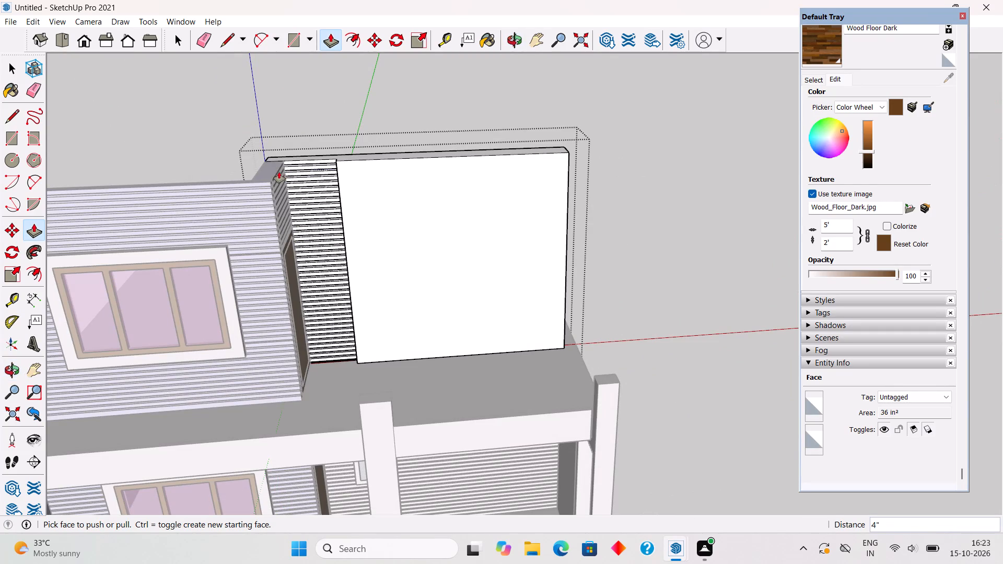
{"action": "key", "text": "space"}
{"action": "left_click", "coordinate": [464, 97]}
Examine the thickened plain wall and its junction with the horizontal slats from several angles.
{"action": "middle_click_drag", "start_coordinate": [410, 228], "coordinate": [231, 171]}
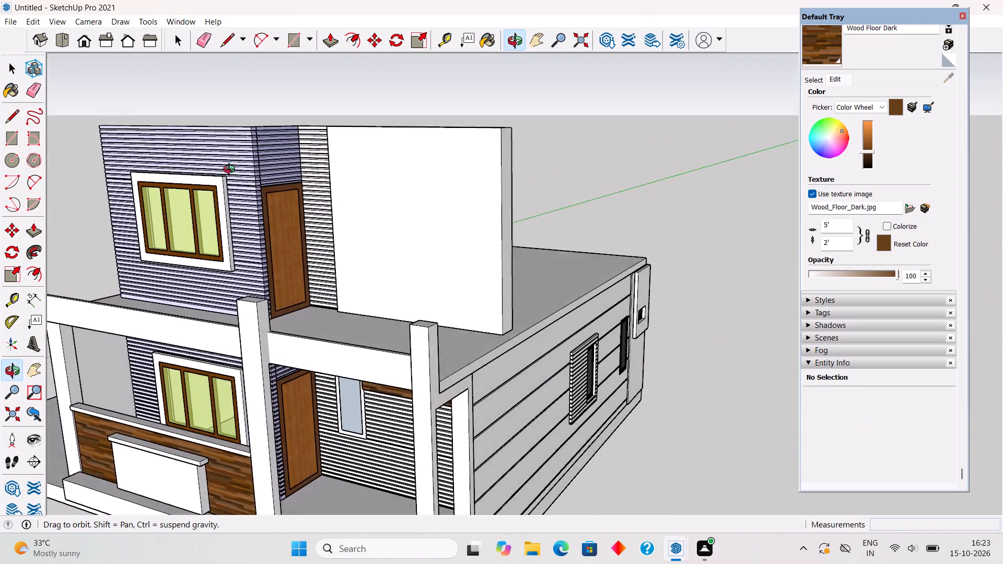
{"action": "middle_click_drag", "start_coordinate": [231, 171], "coordinate": [170, 143]}
{"action": "middle_click_drag", "start_coordinate": [236, 176], "coordinate": [381, 208]}
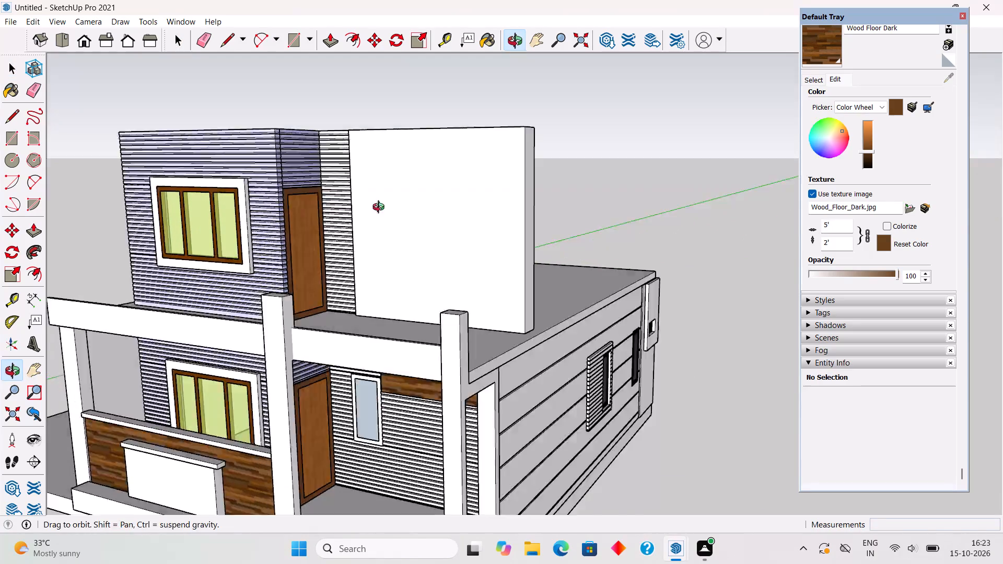
{"action": "middle_click_drag", "start_coordinate": [381, 208], "coordinate": [436, 234]}
{"action": "middle_click_drag", "start_coordinate": [431, 234], "coordinate": [548, 325]}
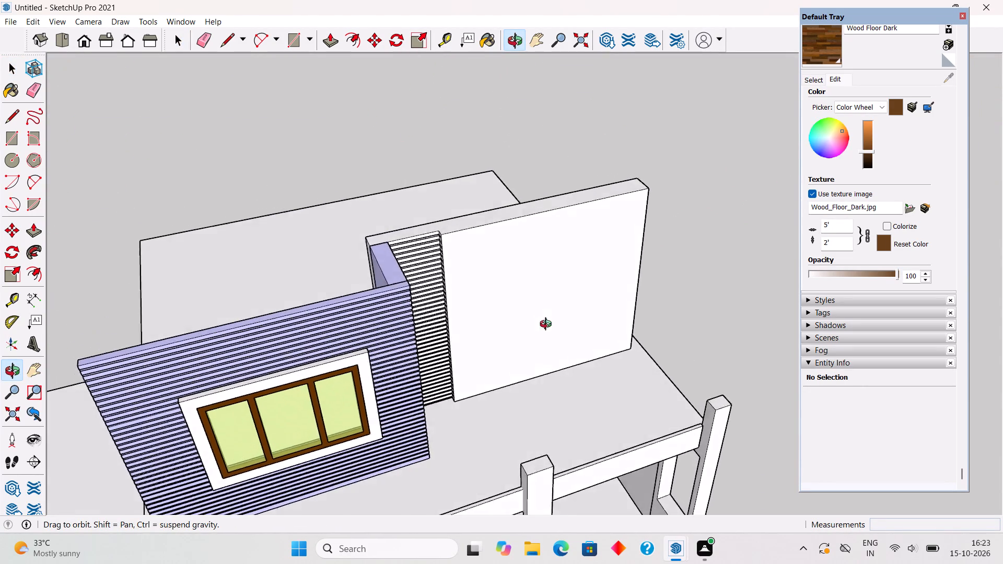
{"action": "middle_click_drag", "start_coordinate": [548, 325], "coordinate": [634, 279]}
{"action": "scroll", "coordinate": [627, 282], "scroll_direction": "up", "scroll_amount": 1}
{"action": "scroll", "coordinate": [444, 206], "scroll_direction": "up", "scroll_amount": 17}
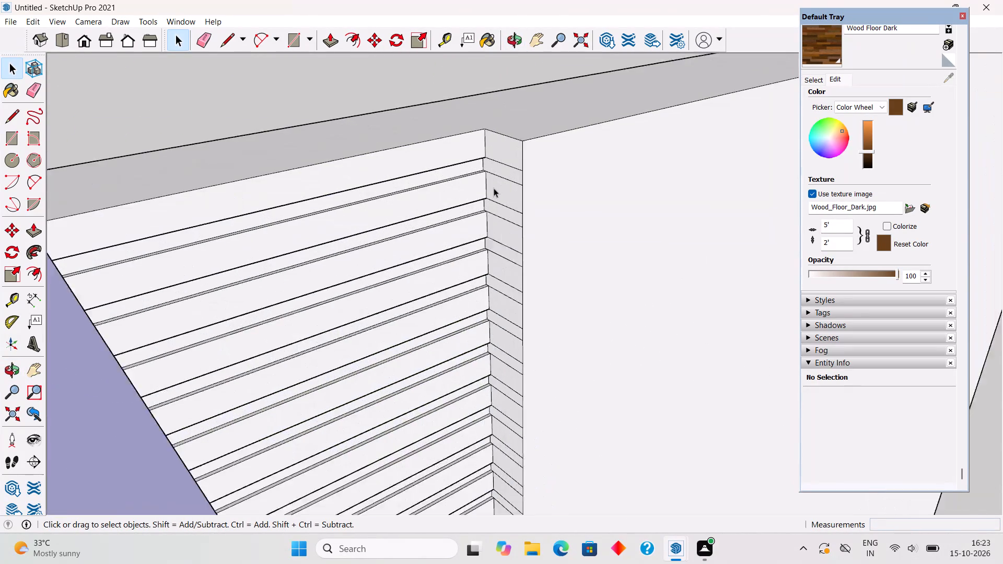
{"action": "scroll", "coordinate": [494, 188], "scroll_direction": "up", "scroll_amount": 7}
{"action": "middle_click_drag", "start_coordinate": [478, 186], "coordinate": [589, 181]}
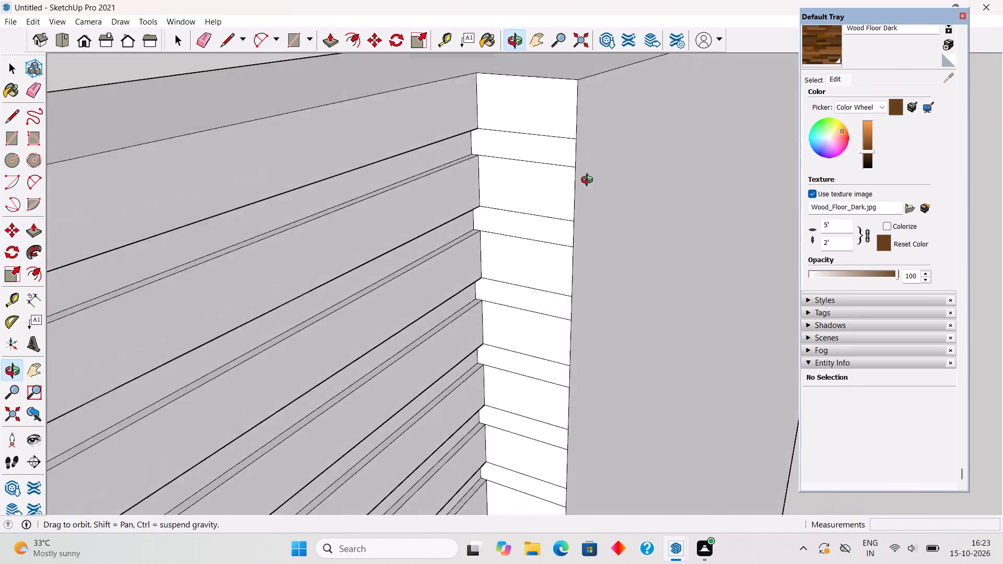
{"action": "middle_click_drag", "start_coordinate": [589, 181], "coordinate": [350, 261]}
{"action": "scroll", "coordinate": [329, 242], "scroll_direction": "down", "scroll_amount": 3}
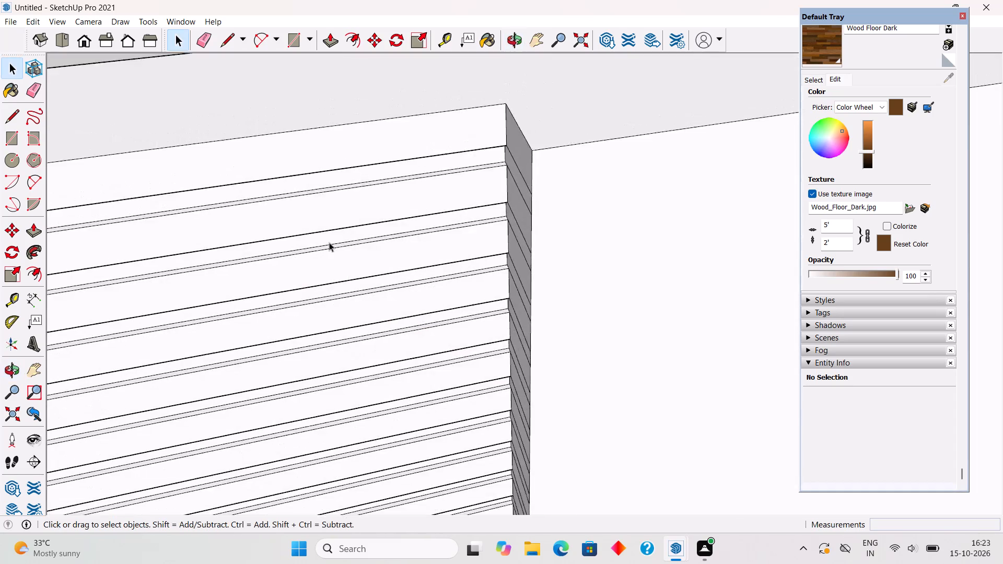
{"action": "scroll", "coordinate": [307, 189], "scroll_direction": "down", "scroll_amount": 20}
{"action": "scroll", "coordinate": [307, 189], "scroll_direction": "down", "scroll_amount": 3}
{"action": "middle_click_drag", "start_coordinate": [441, 336], "coordinate": [412, 283]}
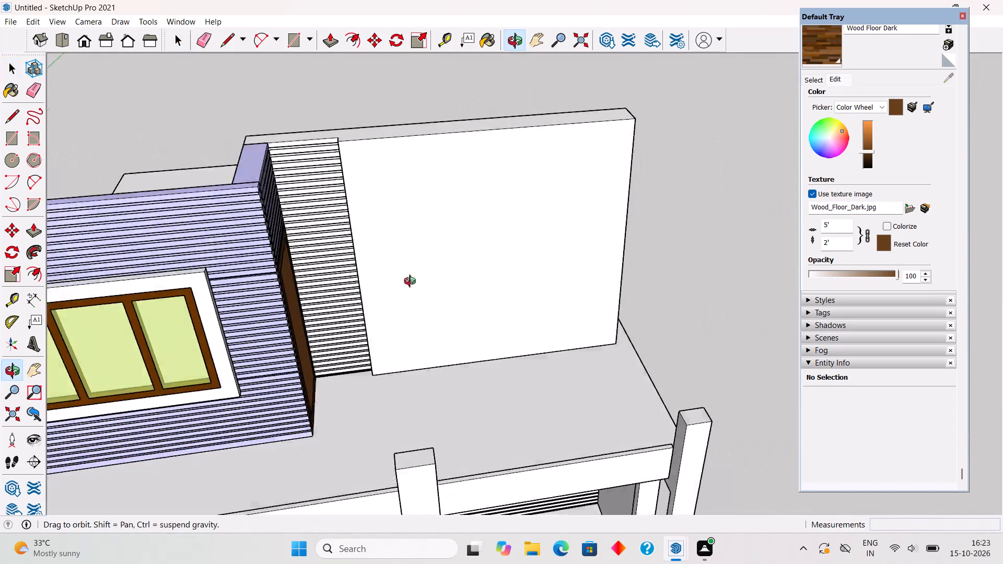
{"action": "middle_click_drag", "start_coordinate": [412, 283], "coordinate": [396, 255]}
{"action": "scroll", "coordinate": [394, 253], "scroll_direction": "up", "scroll_amount": 1}
{"action": "scroll", "coordinate": [459, 299], "scroll_direction": "up", "scroll_amount": 1}
{"action": "scroll", "coordinate": [459, 299], "scroll_direction": "down", "scroll_amount": 4}
{"action": "middle_click_drag", "start_coordinate": [463, 322], "coordinate": [479, 272]}
{"action": "scroll", "coordinate": [479, 272], "scroll_direction": "up", "scroll_amount": 2}
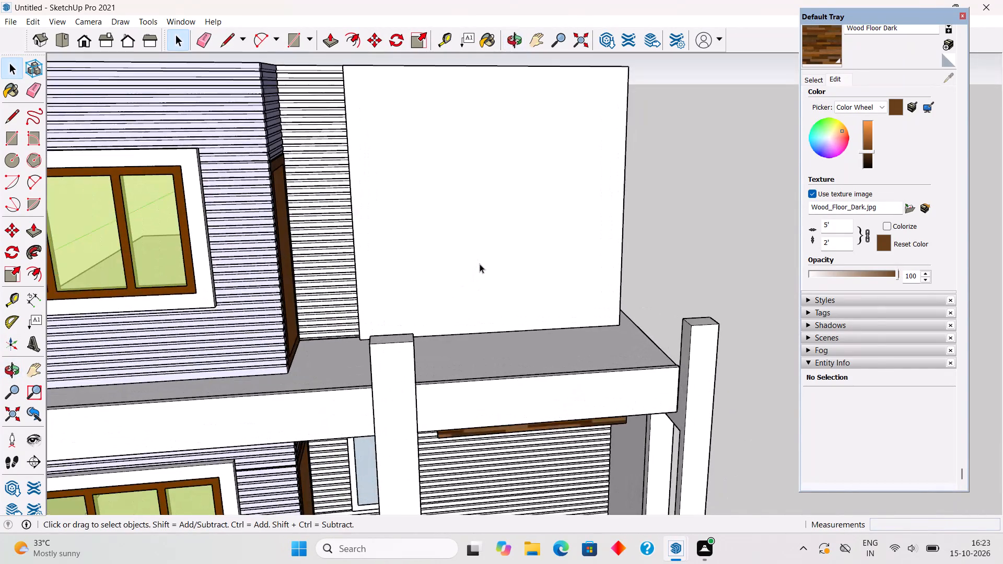
{"action": "middle_click_drag", "start_coordinate": [480, 260], "coordinate": [448, 279]}
{"action": "scroll", "coordinate": [480, 260], "scroll_direction": "down", "scroll_amount": 1}
{"action": "scroll", "coordinate": [445, 78], "scroll_direction": "up", "scroll_amount": 2}
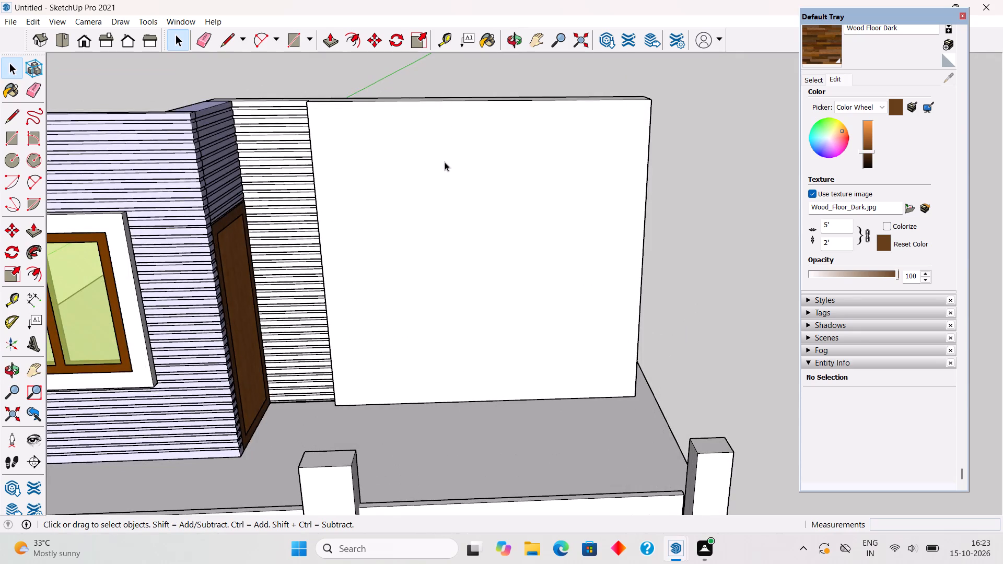
Place a vertical guide on the plain wall face 1' from its edge beside the slats.
{"action": "key", "text": "t"}
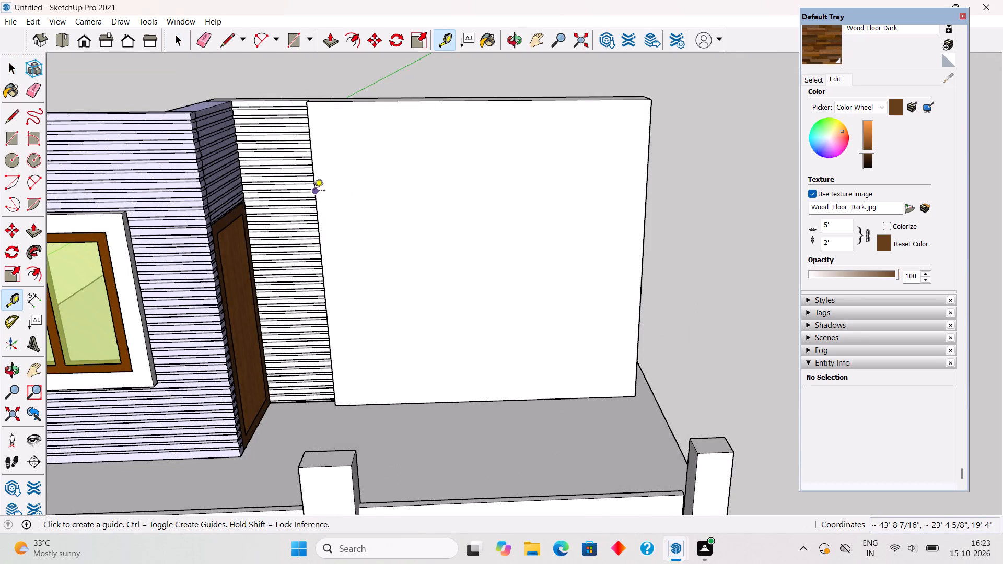
{"action": "middle_click_drag", "start_coordinate": [315, 192], "coordinate": [311, 186]}
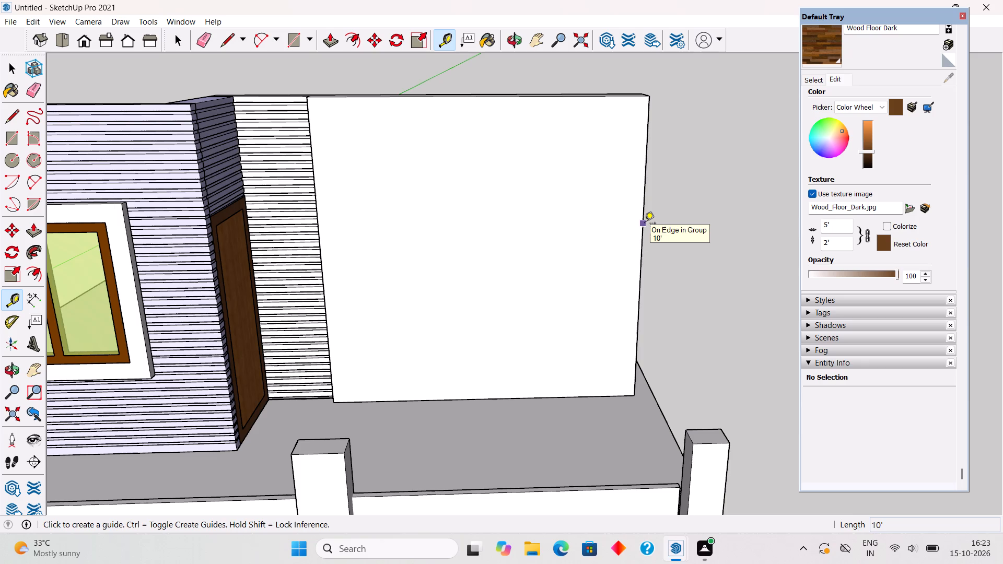
{"action": "scroll", "coordinate": [372, 299], "scroll_direction": "up", "scroll_amount": 10}
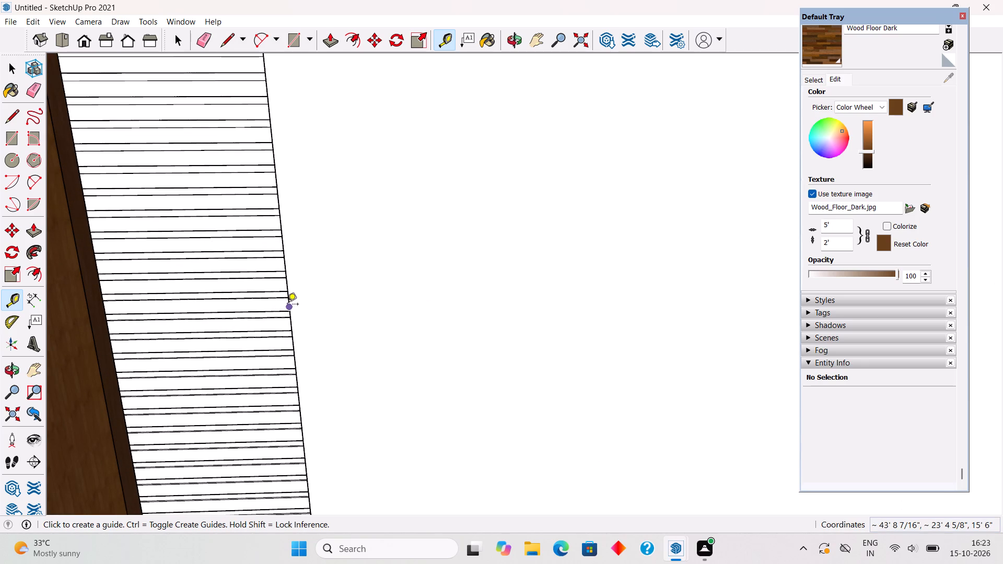
{"action": "scroll", "coordinate": [289, 297], "scroll_direction": "up", "scroll_amount": 16}
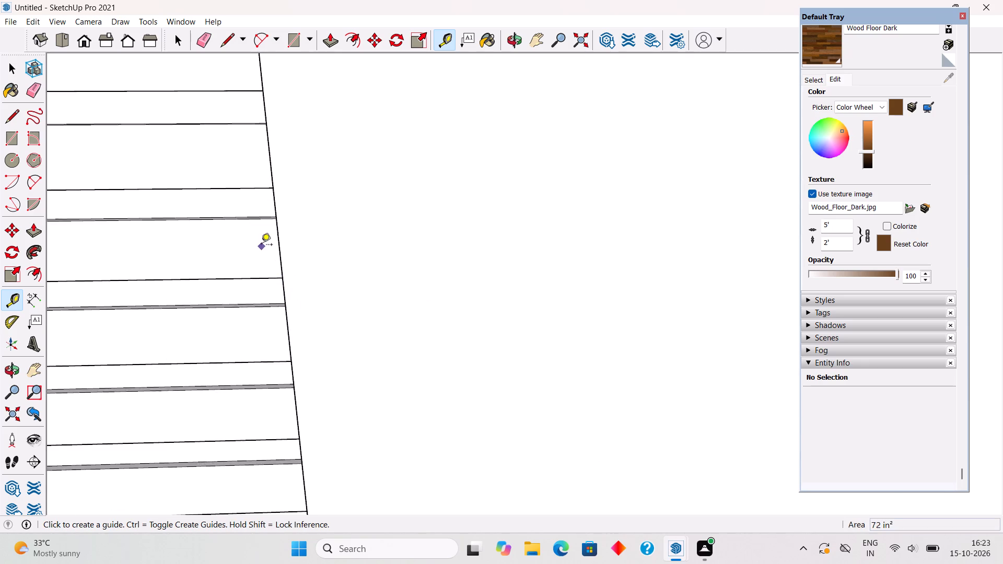
{"action": "scroll", "coordinate": [261, 245], "scroll_direction": "up", "scroll_amount": 5}
{"action": "left_click", "coordinate": [294, 261]}
{"action": "scroll", "coordinate": [368, 281], "scroll_direction": "down", "scroll_amount": 9}
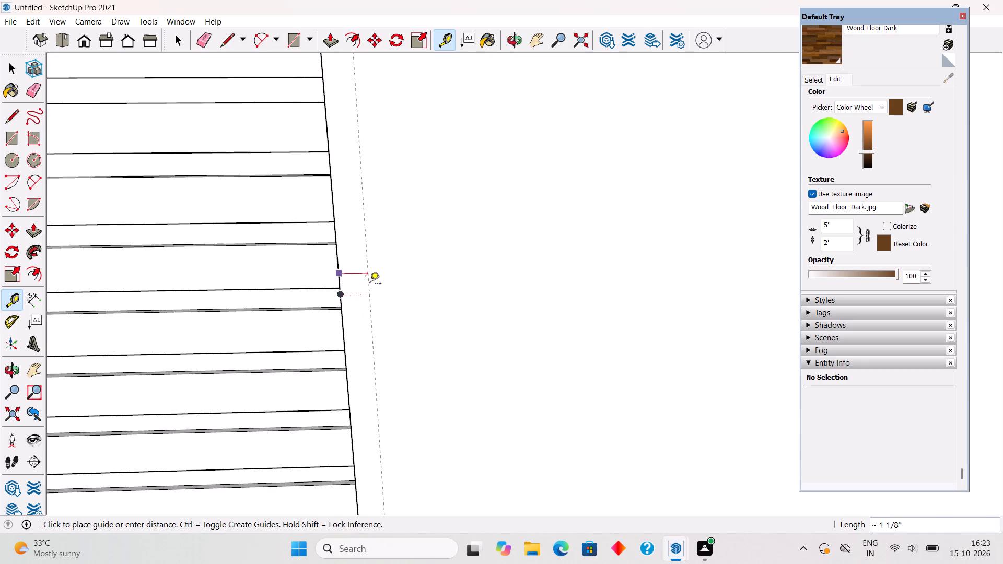
{"action": "scroll", "coordinate": [370, 284], "scroll_direction": "down", "scroll_amount": 20}
{"action": "scroll", "coordinate": [370, 284], "scroll_direction": "down", "scroll_amount": 1}
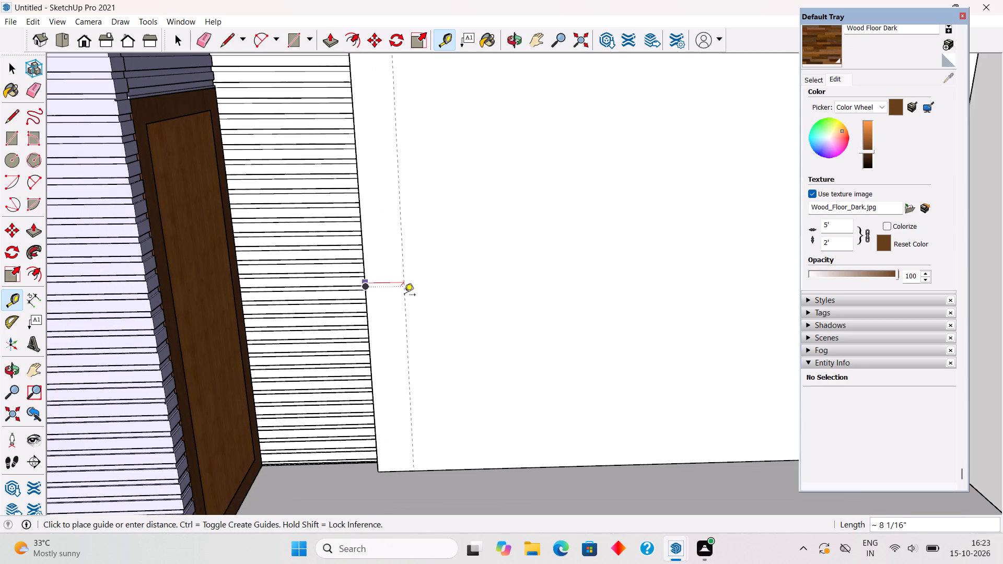
{"action": "scroll", "coordinate": [410, 293], "scroll_direction": "down", "scroll_amount": 3}
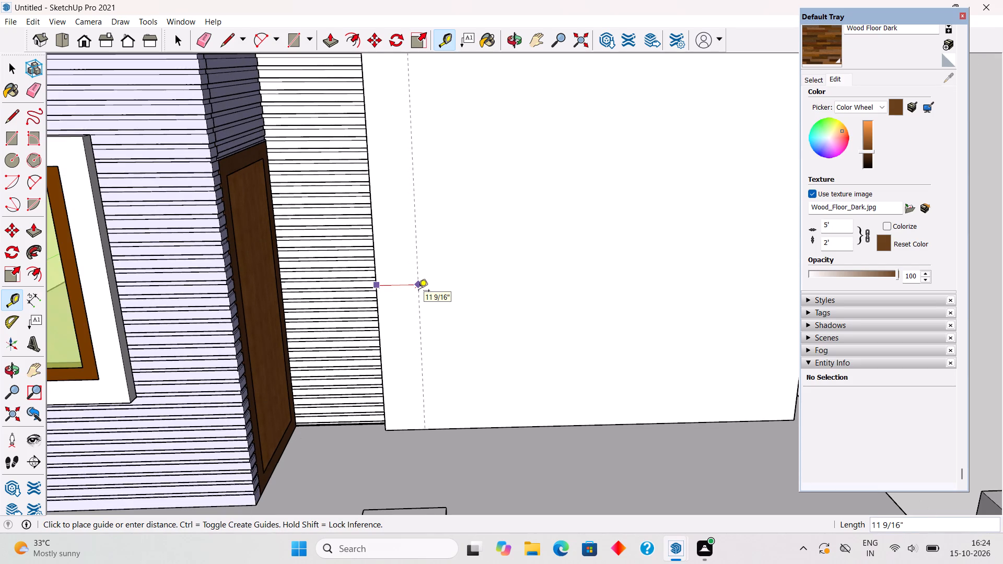
{"action": "type", "text": "1'"}
{"action": "key", "text": "Return"}
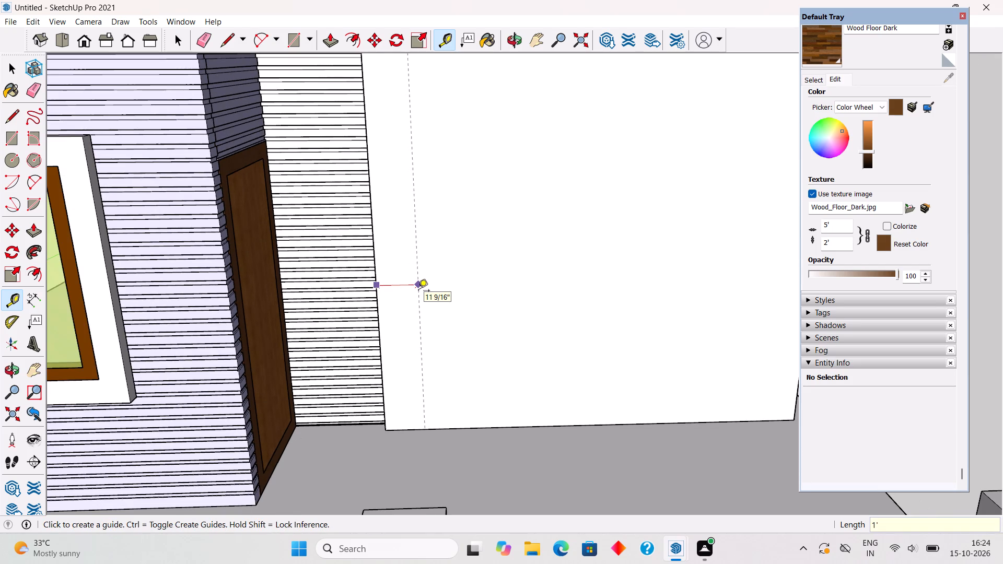
Add two more vertical guides away from the slats: one 3" past the first guide, another 6' beyond that.
{"action": "left_click", "coordinate": [416, 261]}
{"action": "type", "text": "3\""}
{"action": "key", "text": "Return"}
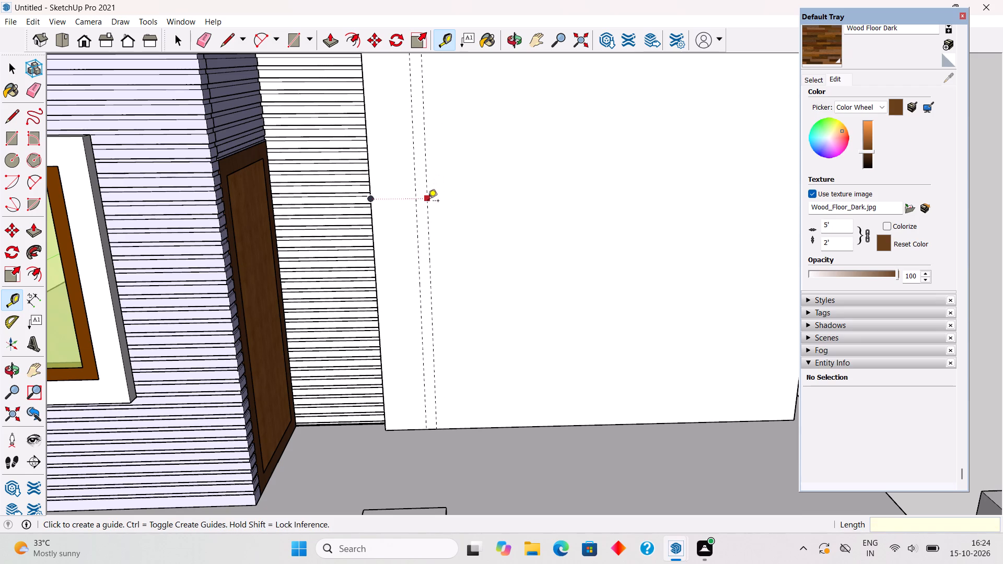
{"action": "left_click", "coordinate": [427, 211]}
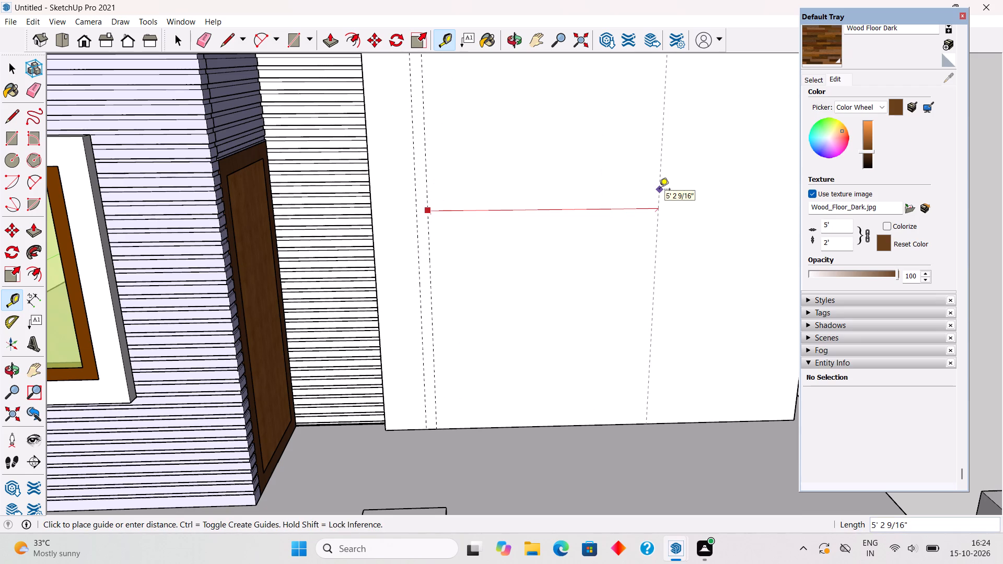
{"action": "type", "text": "6'"}
{"action": "key", "text": "Return"}
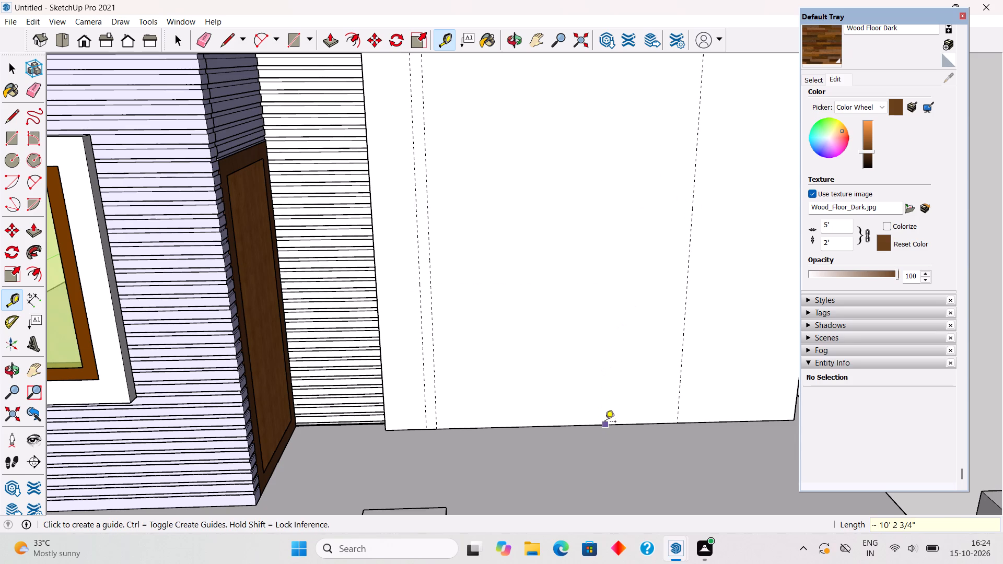
Place a horizontal guide 1' above the bottom edge of the plain wall face.
{"action": "left_click", "coordinate": [605, 427]}
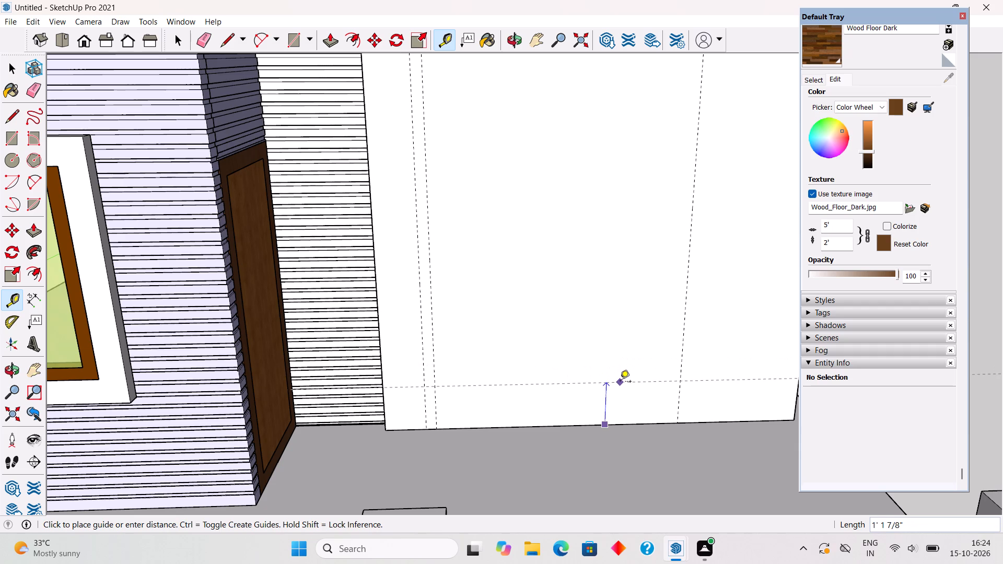
{"action": "type", "text": "1'"}
{"action": "key", "text": "Return"}
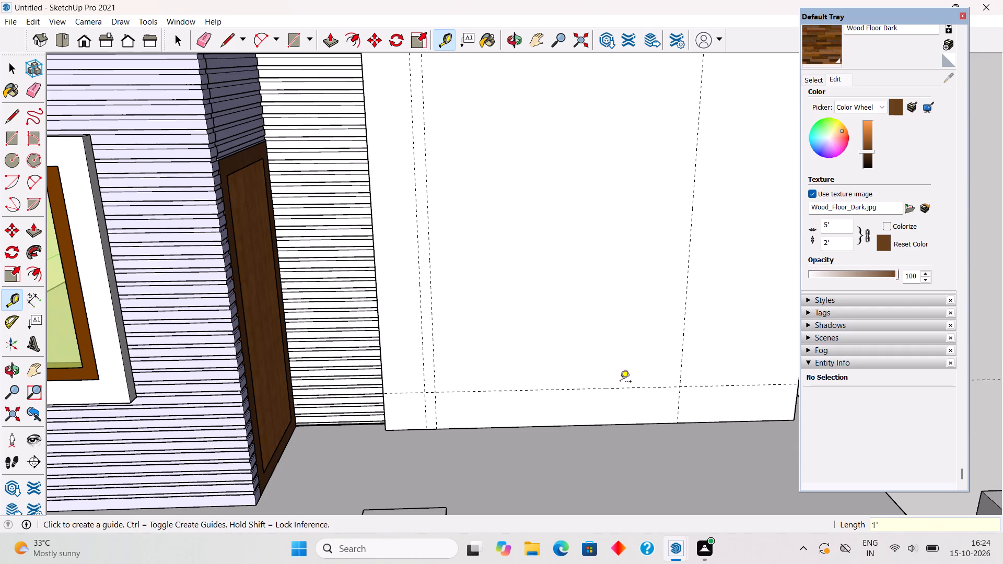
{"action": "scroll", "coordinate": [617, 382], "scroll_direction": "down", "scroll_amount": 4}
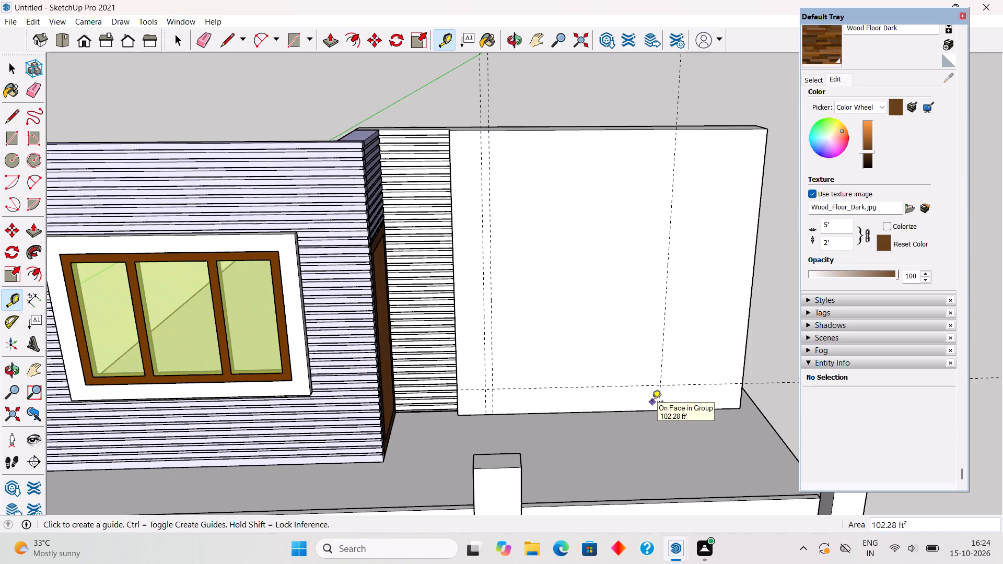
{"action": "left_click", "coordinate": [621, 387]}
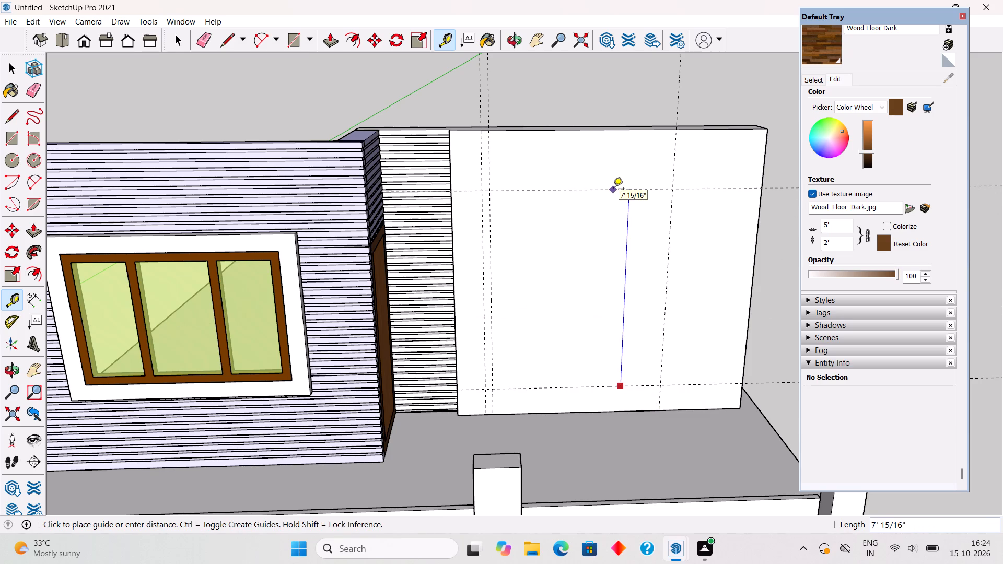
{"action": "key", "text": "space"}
Place a horizontal guide 7' above the bottom edge of the plain wall face.
{"action": "type", "text": "t"}
{"action": "left_click", "coordinate": [619, 409]}
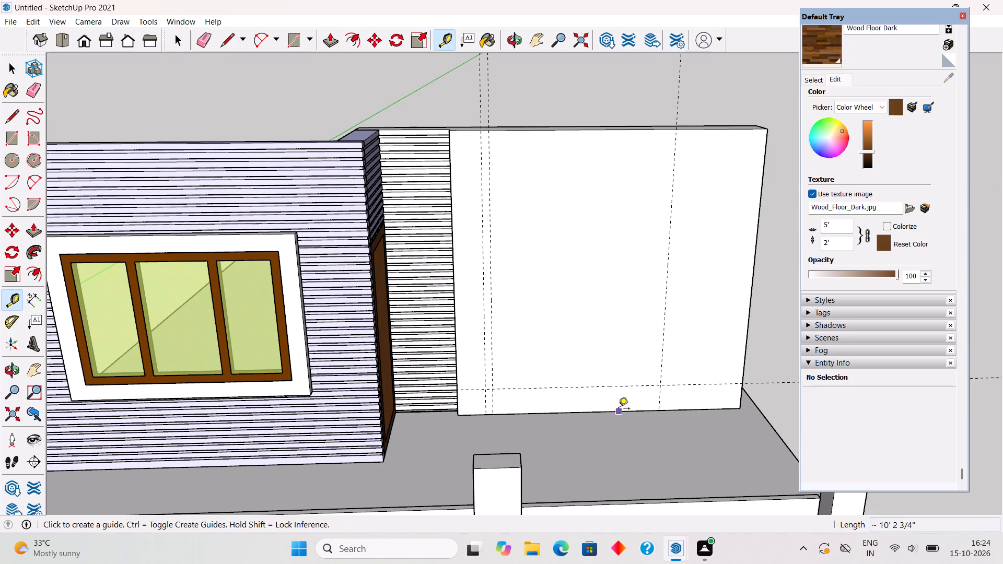
{"action": "key", "text": "7"}
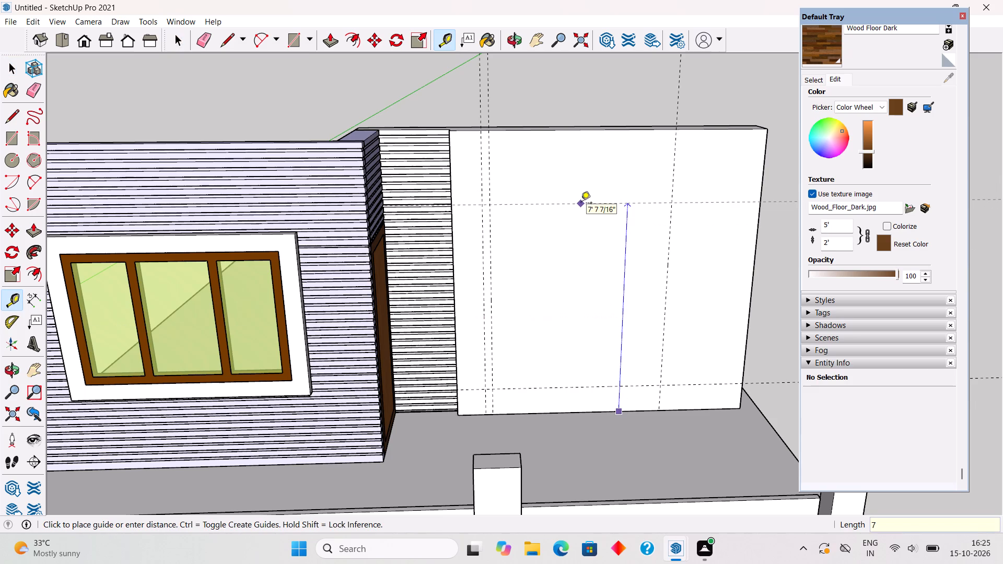
{"action": "key", "text": "apostrophe"}
{"action": "key", "text": "Return"}
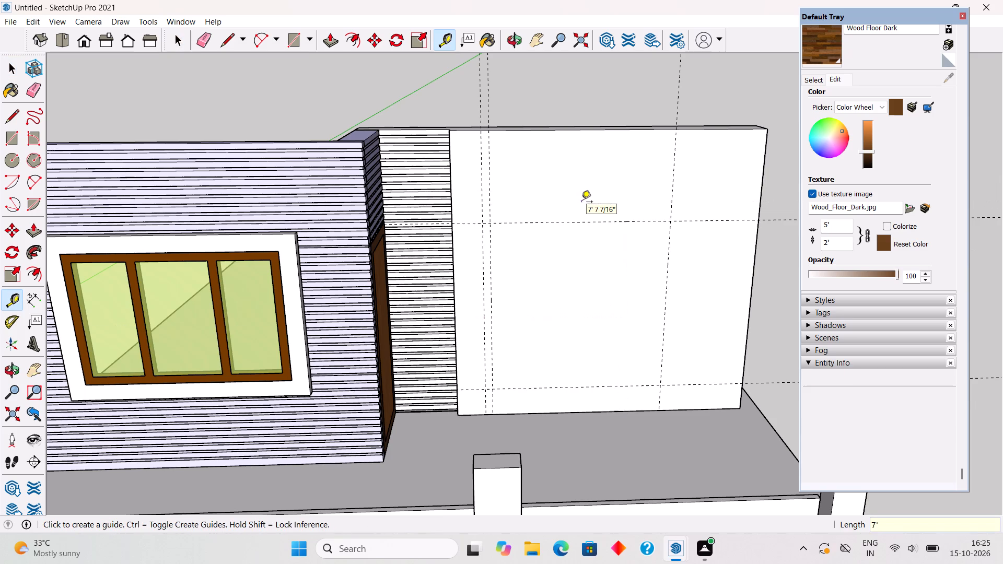
{"action": "key", "text": "space"}
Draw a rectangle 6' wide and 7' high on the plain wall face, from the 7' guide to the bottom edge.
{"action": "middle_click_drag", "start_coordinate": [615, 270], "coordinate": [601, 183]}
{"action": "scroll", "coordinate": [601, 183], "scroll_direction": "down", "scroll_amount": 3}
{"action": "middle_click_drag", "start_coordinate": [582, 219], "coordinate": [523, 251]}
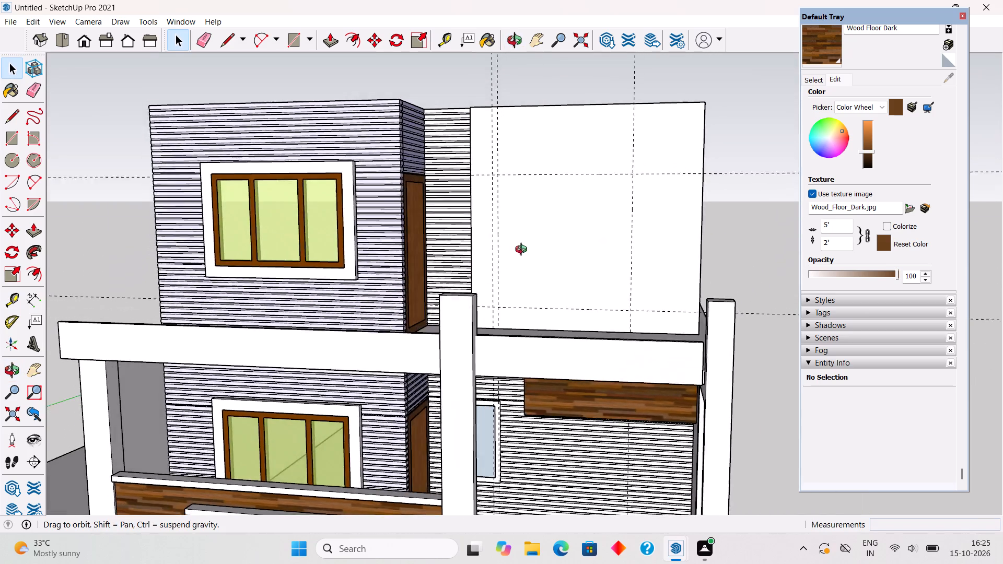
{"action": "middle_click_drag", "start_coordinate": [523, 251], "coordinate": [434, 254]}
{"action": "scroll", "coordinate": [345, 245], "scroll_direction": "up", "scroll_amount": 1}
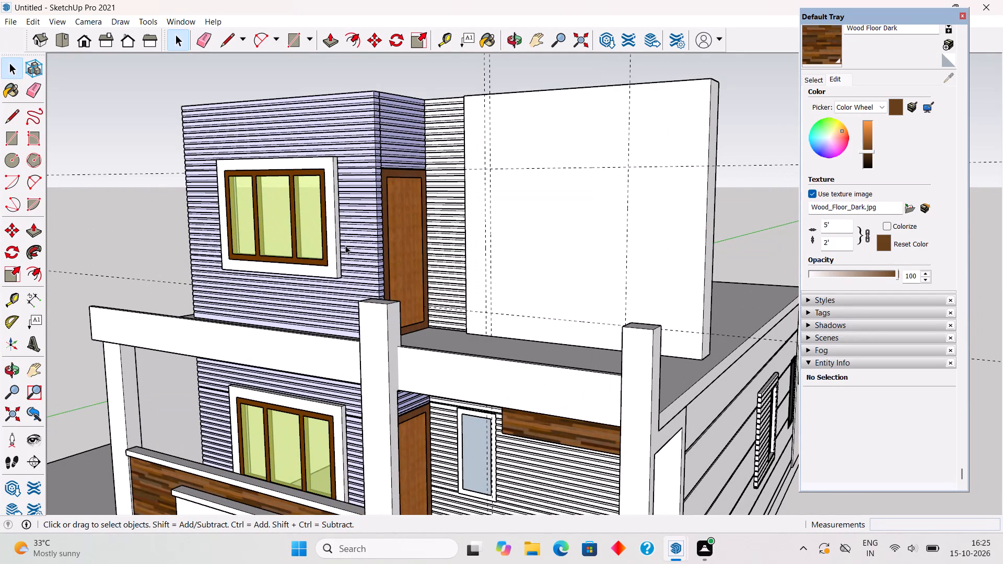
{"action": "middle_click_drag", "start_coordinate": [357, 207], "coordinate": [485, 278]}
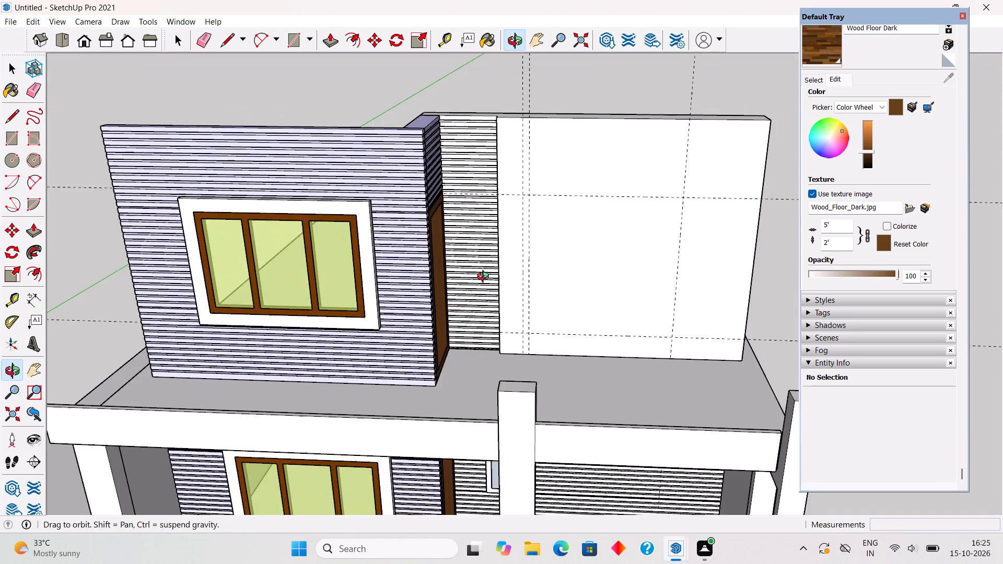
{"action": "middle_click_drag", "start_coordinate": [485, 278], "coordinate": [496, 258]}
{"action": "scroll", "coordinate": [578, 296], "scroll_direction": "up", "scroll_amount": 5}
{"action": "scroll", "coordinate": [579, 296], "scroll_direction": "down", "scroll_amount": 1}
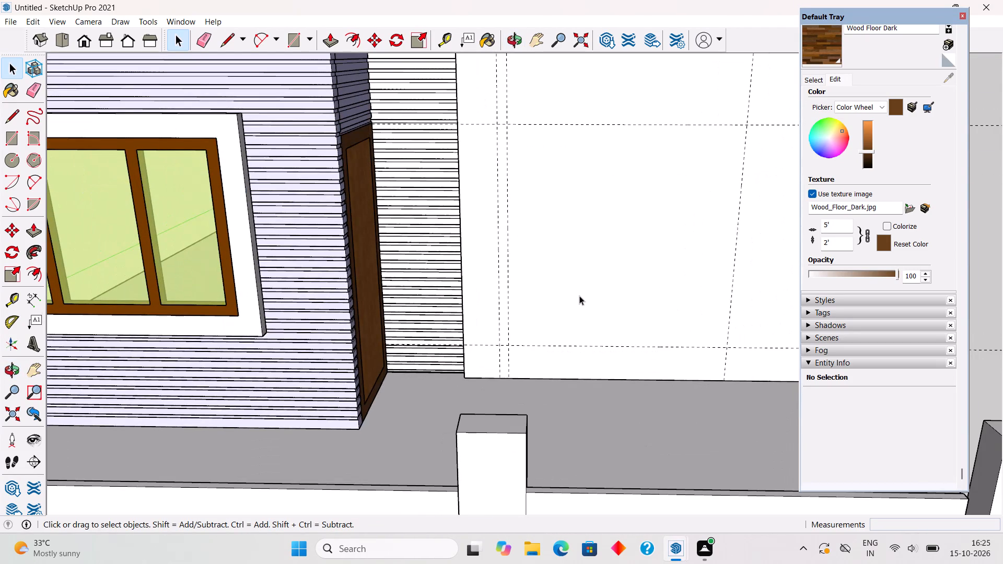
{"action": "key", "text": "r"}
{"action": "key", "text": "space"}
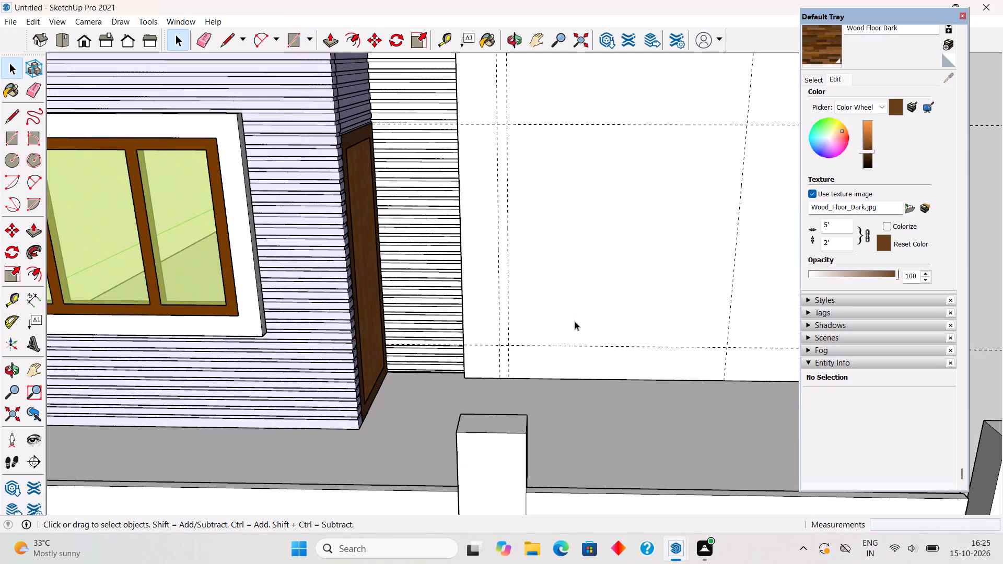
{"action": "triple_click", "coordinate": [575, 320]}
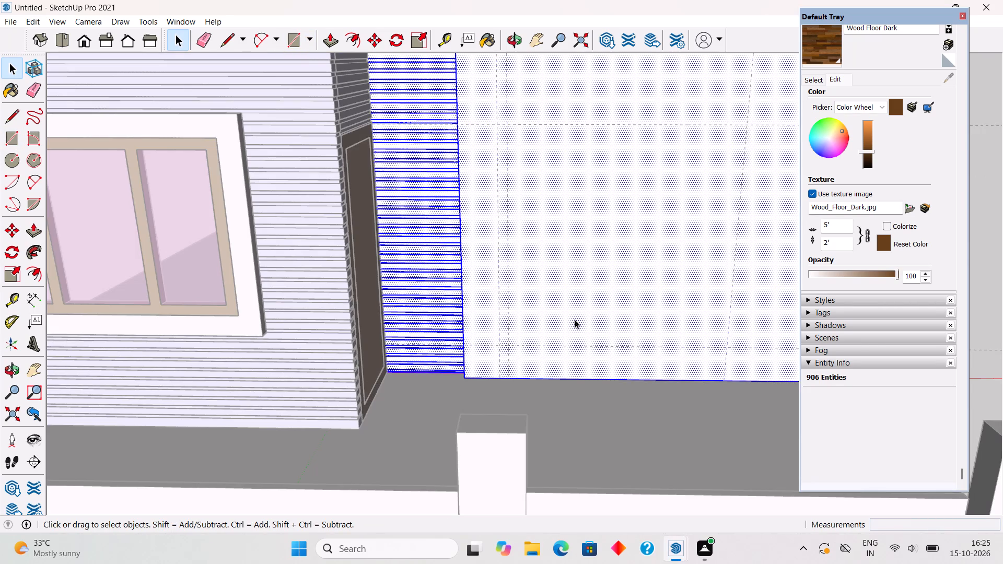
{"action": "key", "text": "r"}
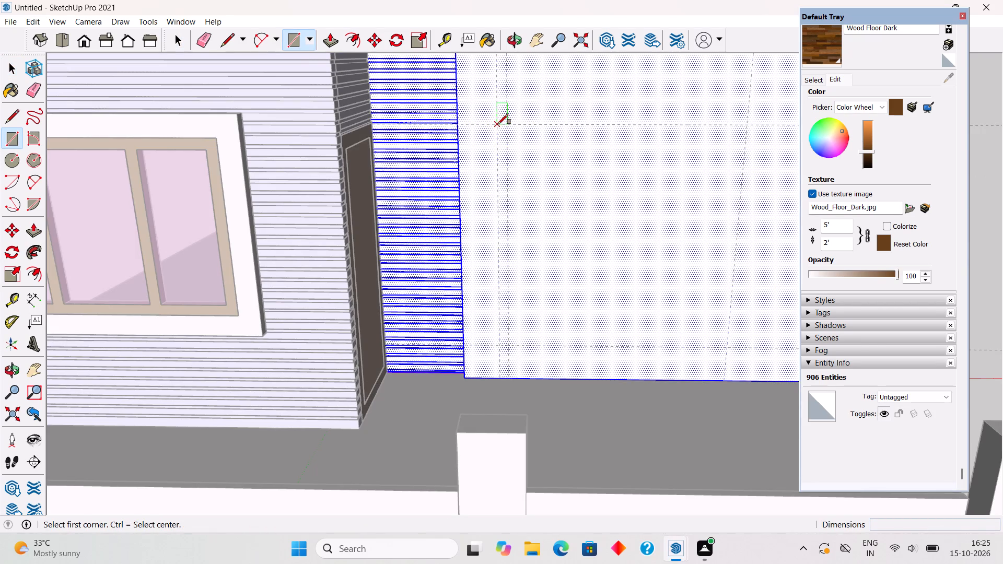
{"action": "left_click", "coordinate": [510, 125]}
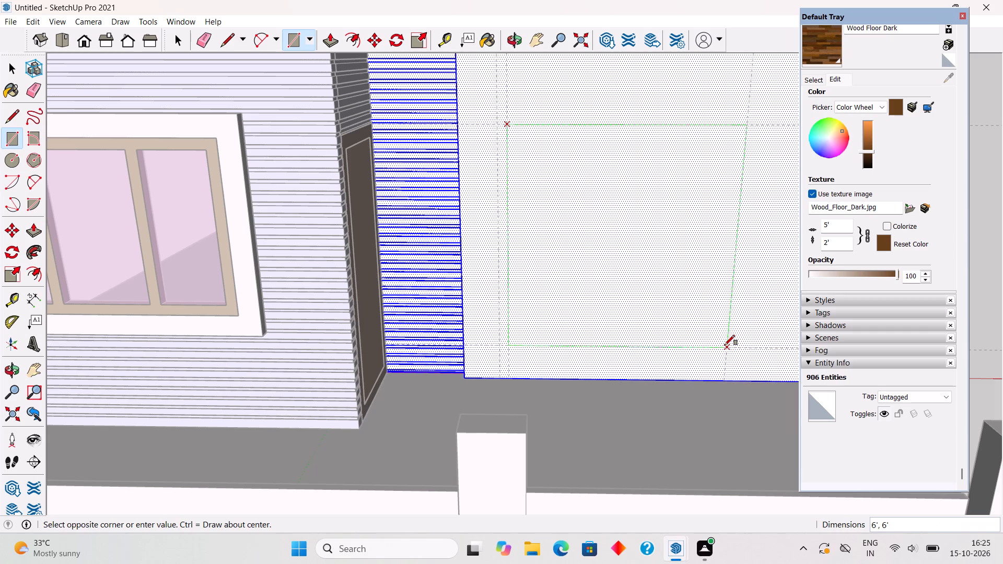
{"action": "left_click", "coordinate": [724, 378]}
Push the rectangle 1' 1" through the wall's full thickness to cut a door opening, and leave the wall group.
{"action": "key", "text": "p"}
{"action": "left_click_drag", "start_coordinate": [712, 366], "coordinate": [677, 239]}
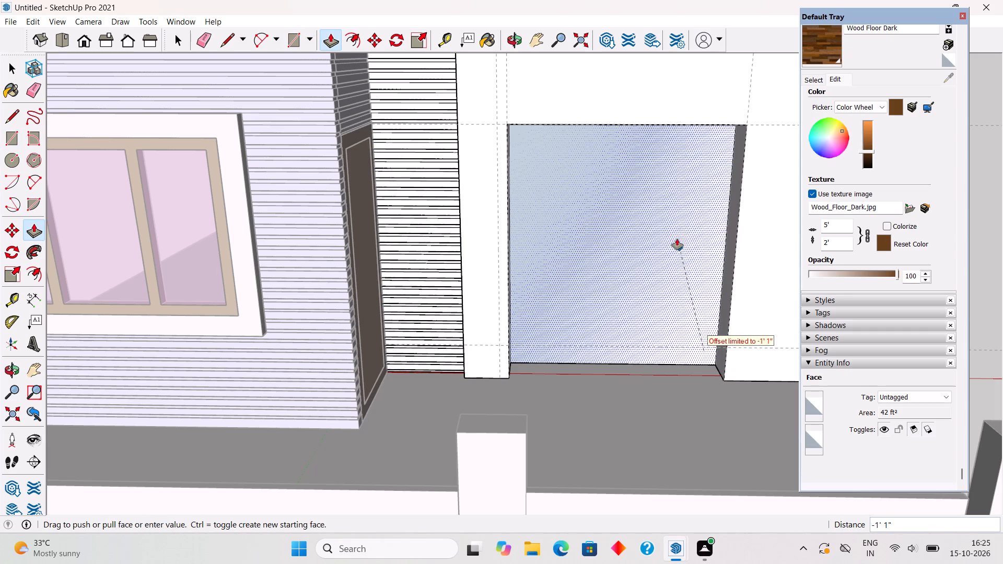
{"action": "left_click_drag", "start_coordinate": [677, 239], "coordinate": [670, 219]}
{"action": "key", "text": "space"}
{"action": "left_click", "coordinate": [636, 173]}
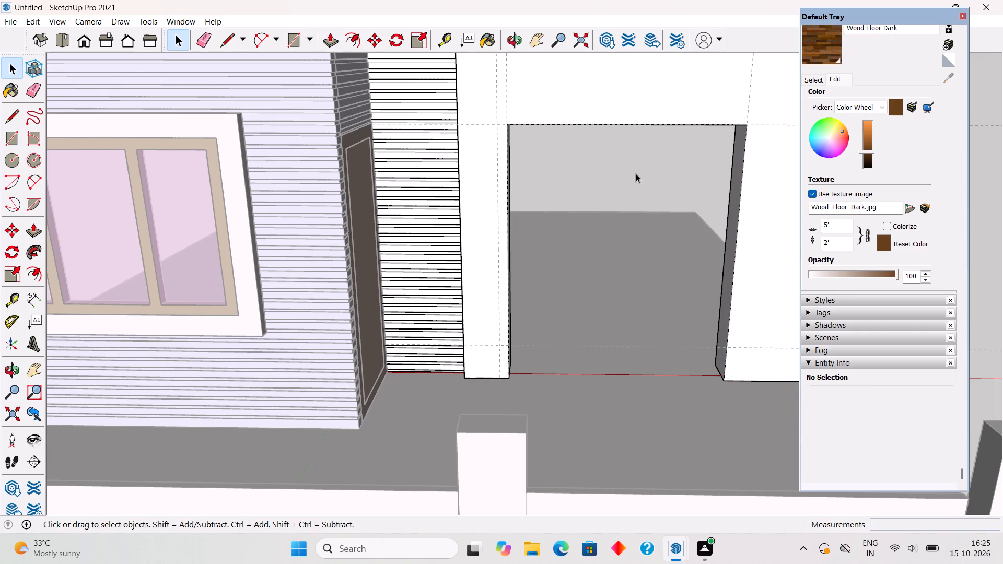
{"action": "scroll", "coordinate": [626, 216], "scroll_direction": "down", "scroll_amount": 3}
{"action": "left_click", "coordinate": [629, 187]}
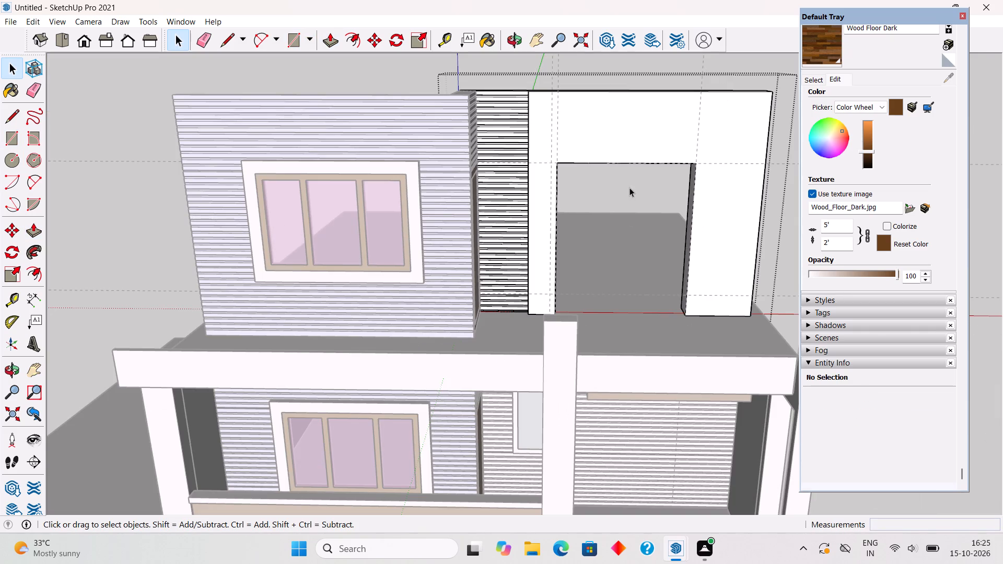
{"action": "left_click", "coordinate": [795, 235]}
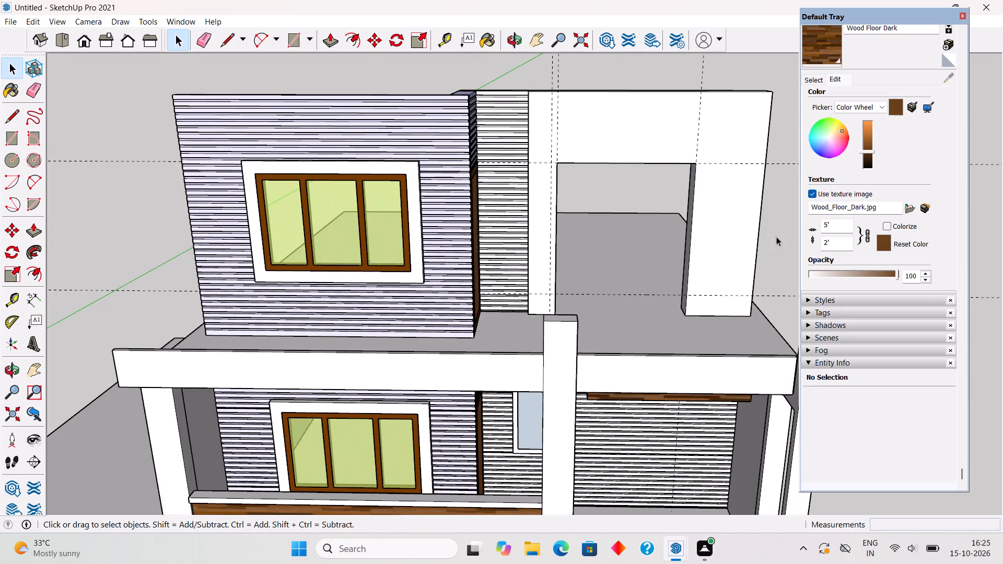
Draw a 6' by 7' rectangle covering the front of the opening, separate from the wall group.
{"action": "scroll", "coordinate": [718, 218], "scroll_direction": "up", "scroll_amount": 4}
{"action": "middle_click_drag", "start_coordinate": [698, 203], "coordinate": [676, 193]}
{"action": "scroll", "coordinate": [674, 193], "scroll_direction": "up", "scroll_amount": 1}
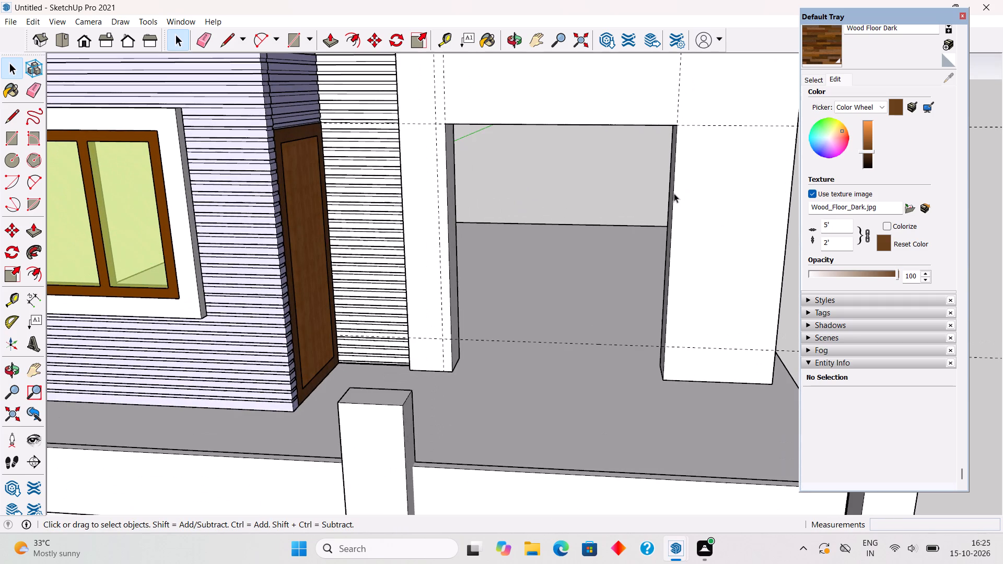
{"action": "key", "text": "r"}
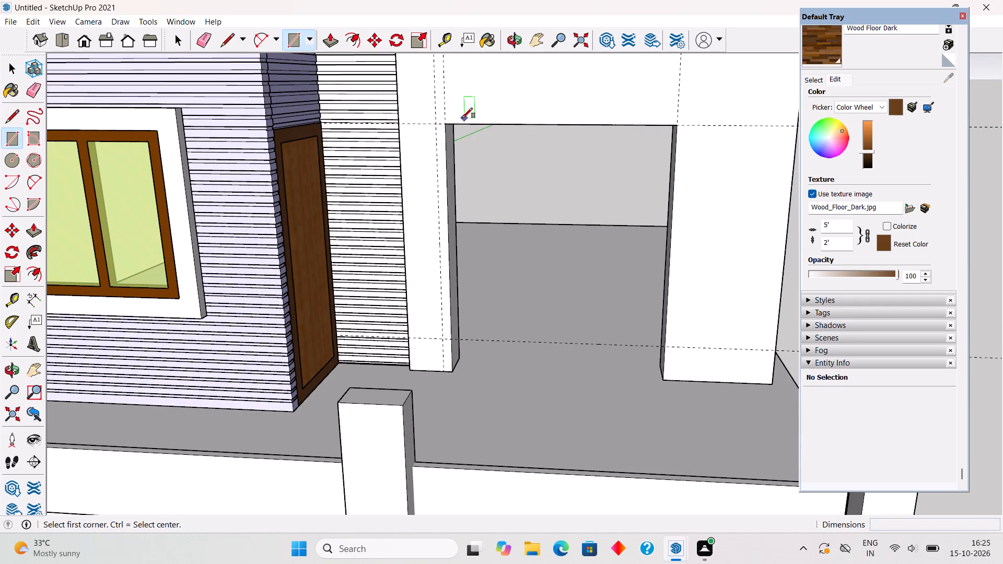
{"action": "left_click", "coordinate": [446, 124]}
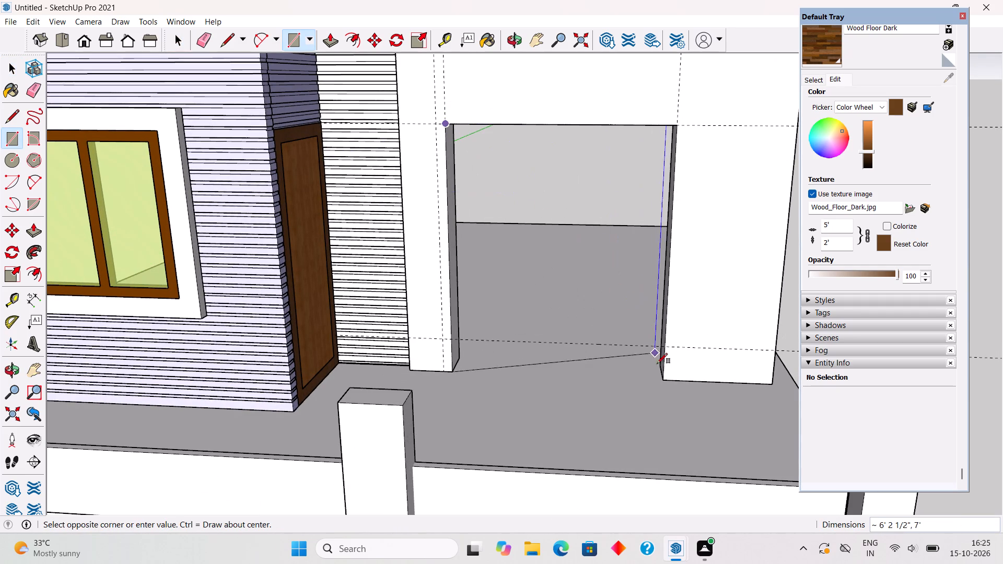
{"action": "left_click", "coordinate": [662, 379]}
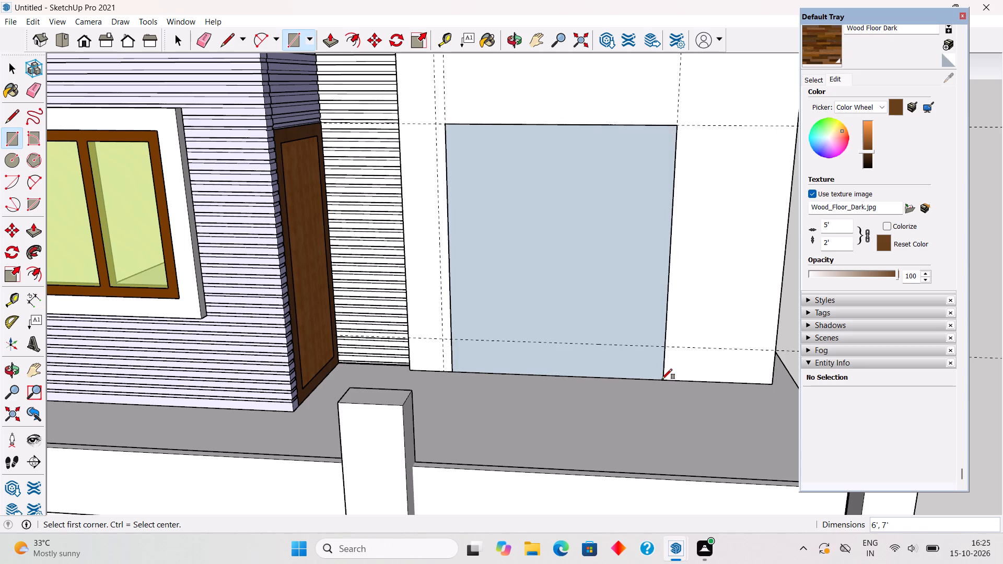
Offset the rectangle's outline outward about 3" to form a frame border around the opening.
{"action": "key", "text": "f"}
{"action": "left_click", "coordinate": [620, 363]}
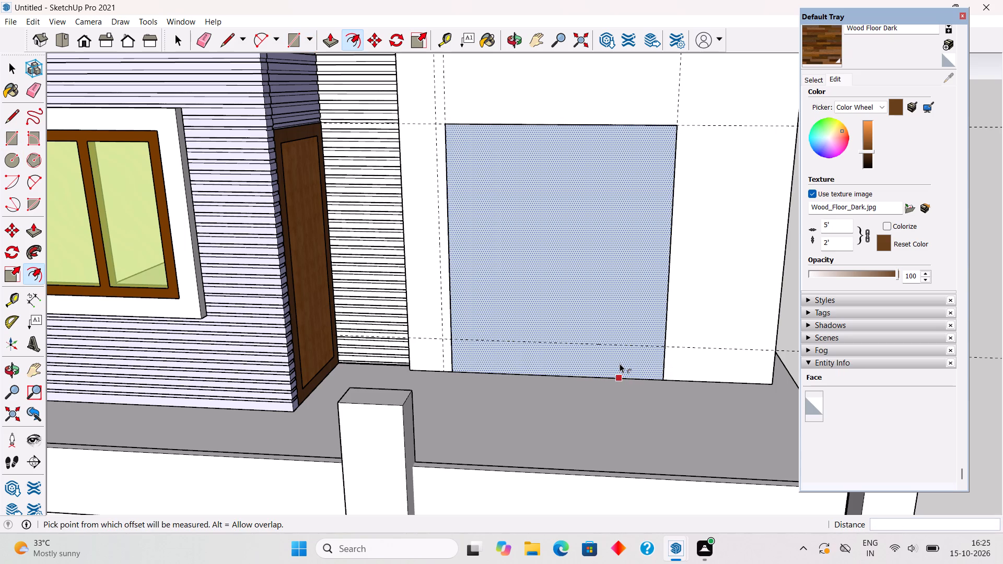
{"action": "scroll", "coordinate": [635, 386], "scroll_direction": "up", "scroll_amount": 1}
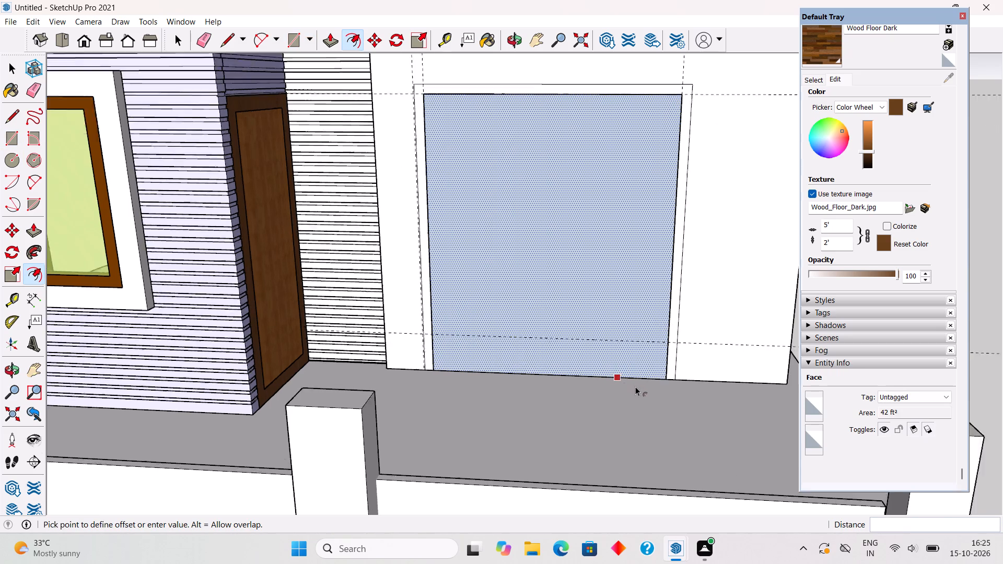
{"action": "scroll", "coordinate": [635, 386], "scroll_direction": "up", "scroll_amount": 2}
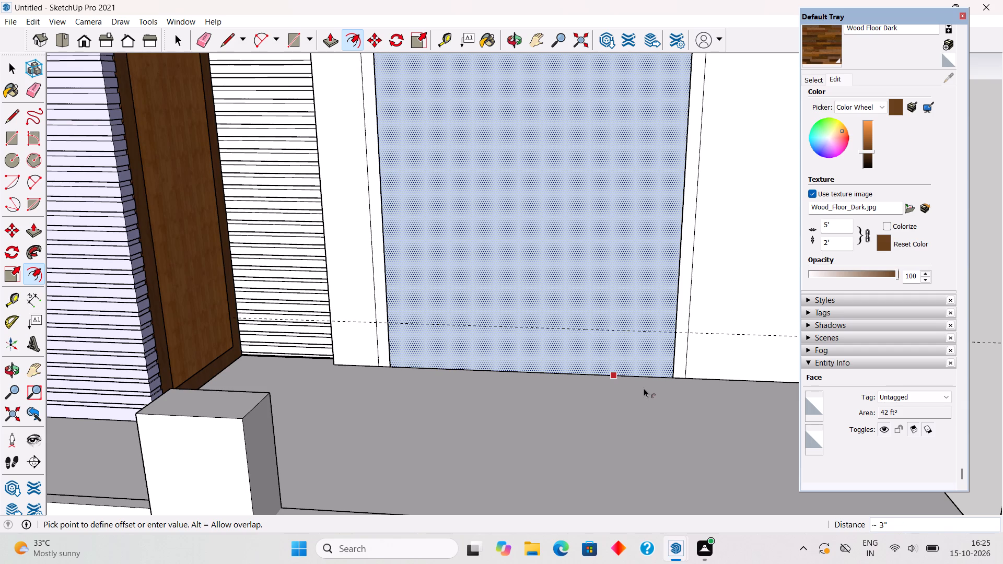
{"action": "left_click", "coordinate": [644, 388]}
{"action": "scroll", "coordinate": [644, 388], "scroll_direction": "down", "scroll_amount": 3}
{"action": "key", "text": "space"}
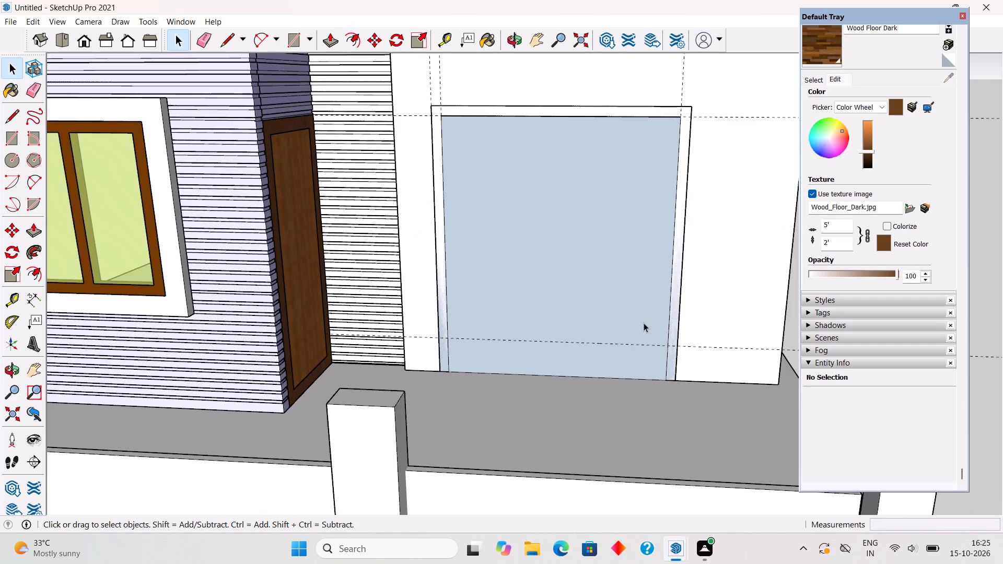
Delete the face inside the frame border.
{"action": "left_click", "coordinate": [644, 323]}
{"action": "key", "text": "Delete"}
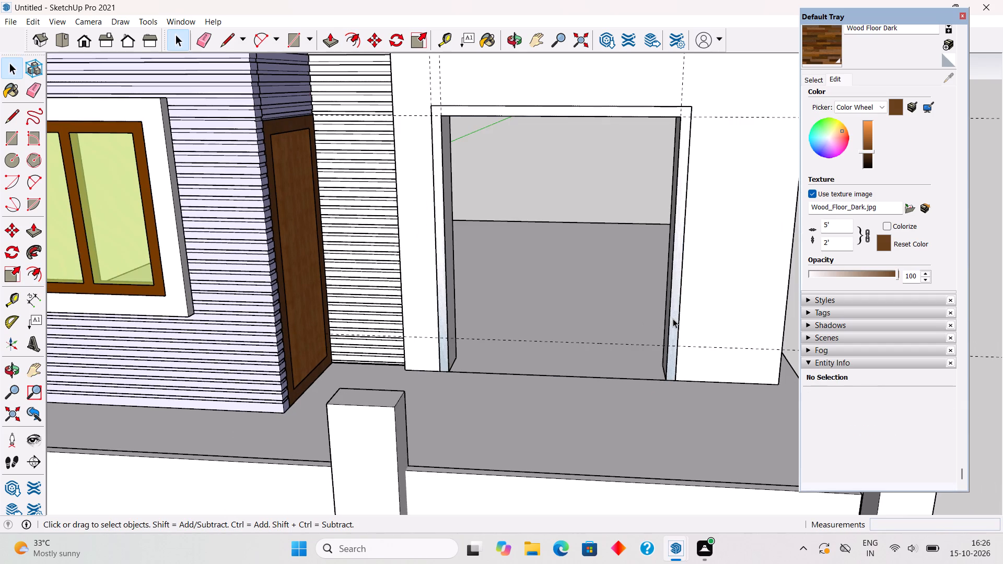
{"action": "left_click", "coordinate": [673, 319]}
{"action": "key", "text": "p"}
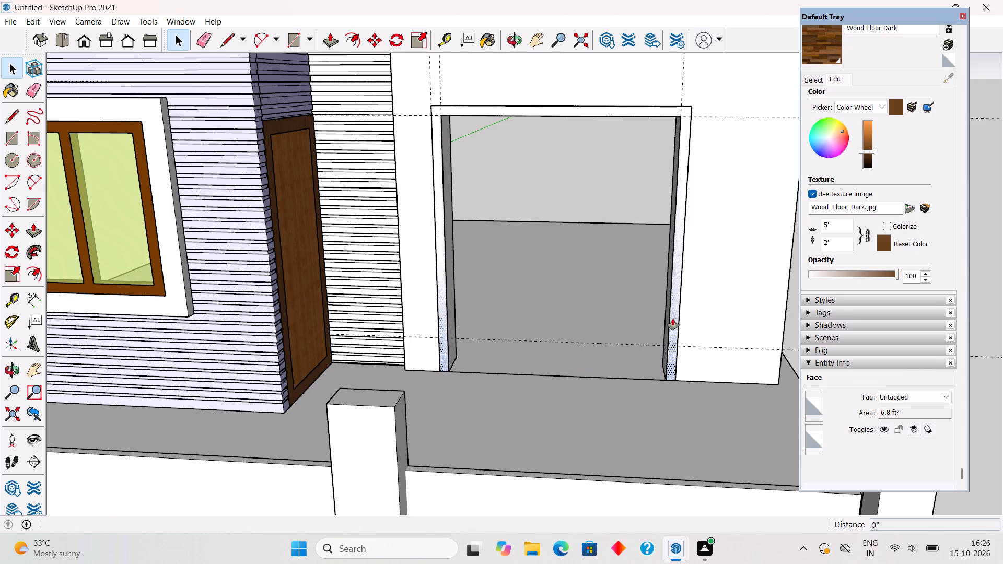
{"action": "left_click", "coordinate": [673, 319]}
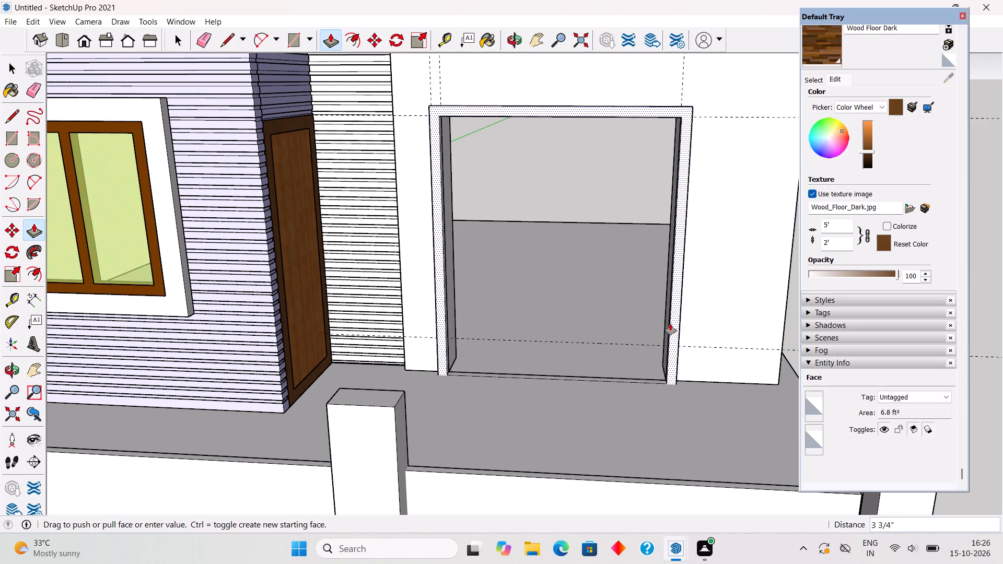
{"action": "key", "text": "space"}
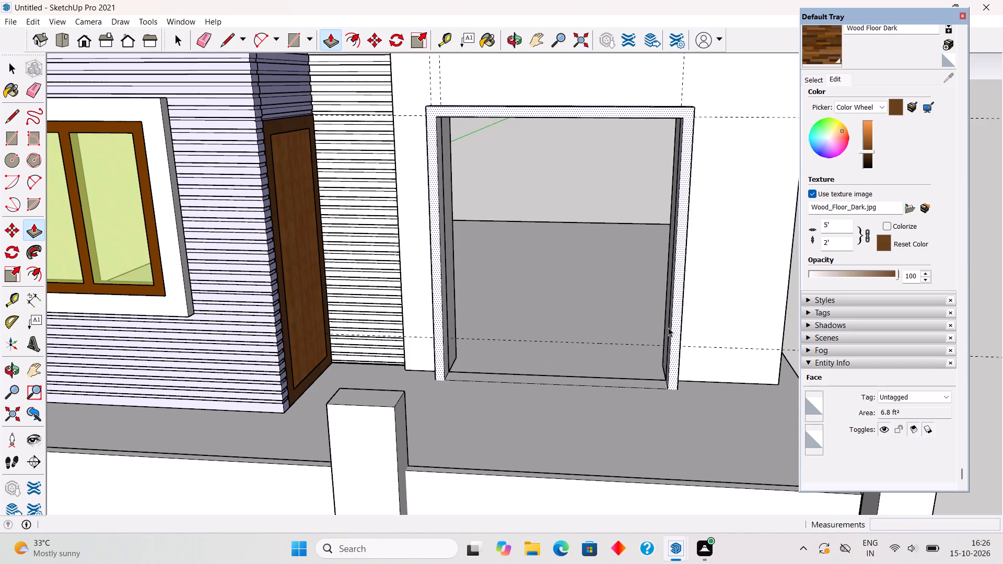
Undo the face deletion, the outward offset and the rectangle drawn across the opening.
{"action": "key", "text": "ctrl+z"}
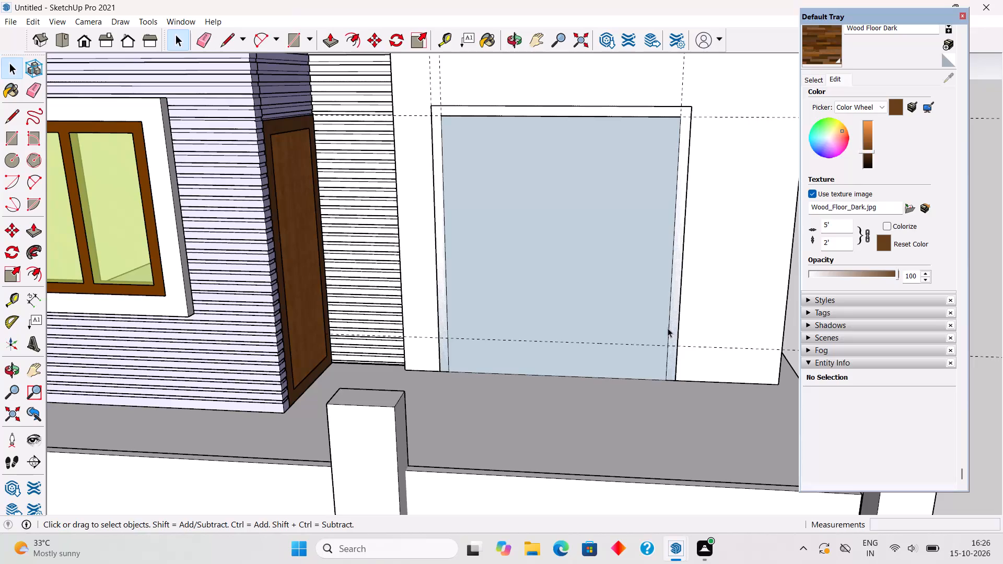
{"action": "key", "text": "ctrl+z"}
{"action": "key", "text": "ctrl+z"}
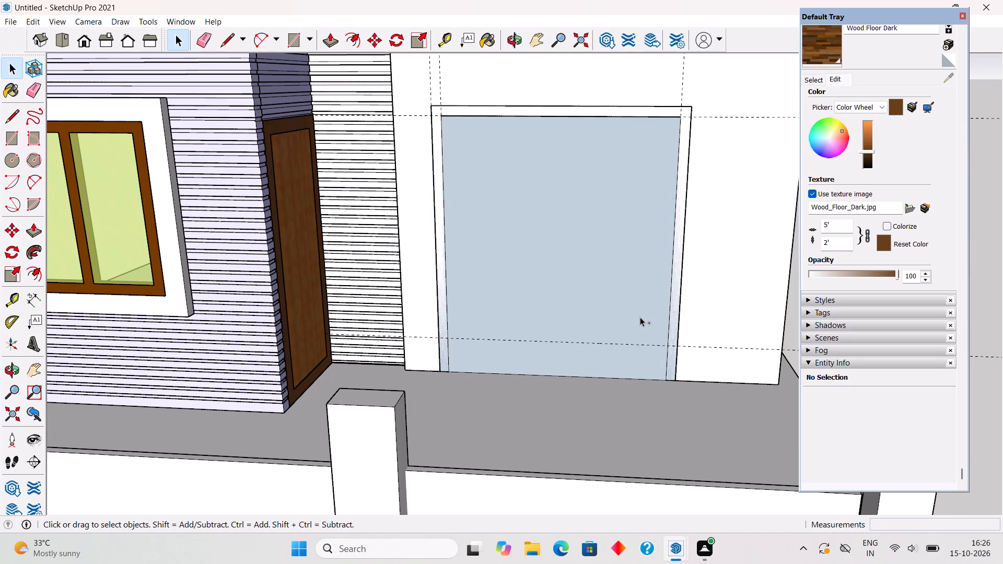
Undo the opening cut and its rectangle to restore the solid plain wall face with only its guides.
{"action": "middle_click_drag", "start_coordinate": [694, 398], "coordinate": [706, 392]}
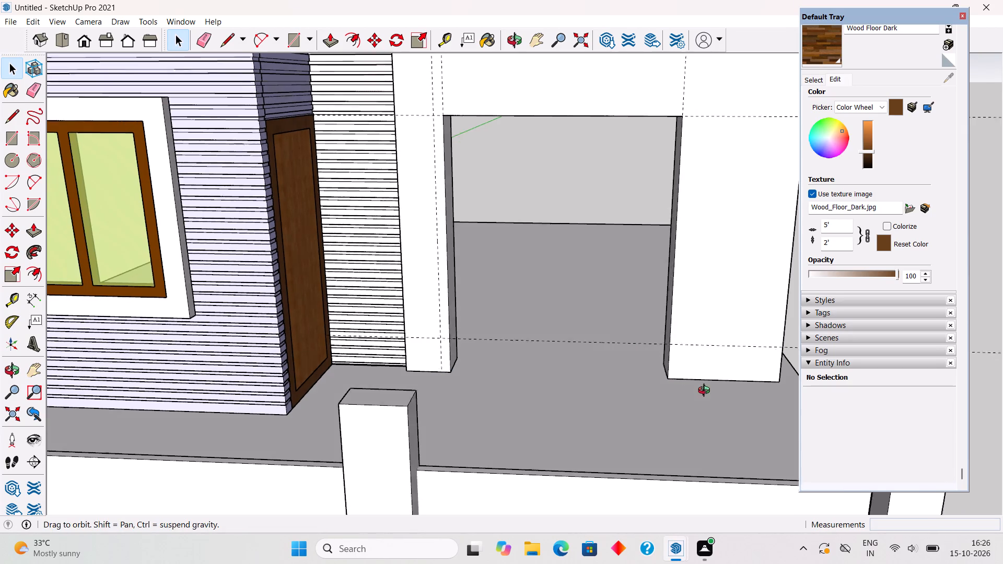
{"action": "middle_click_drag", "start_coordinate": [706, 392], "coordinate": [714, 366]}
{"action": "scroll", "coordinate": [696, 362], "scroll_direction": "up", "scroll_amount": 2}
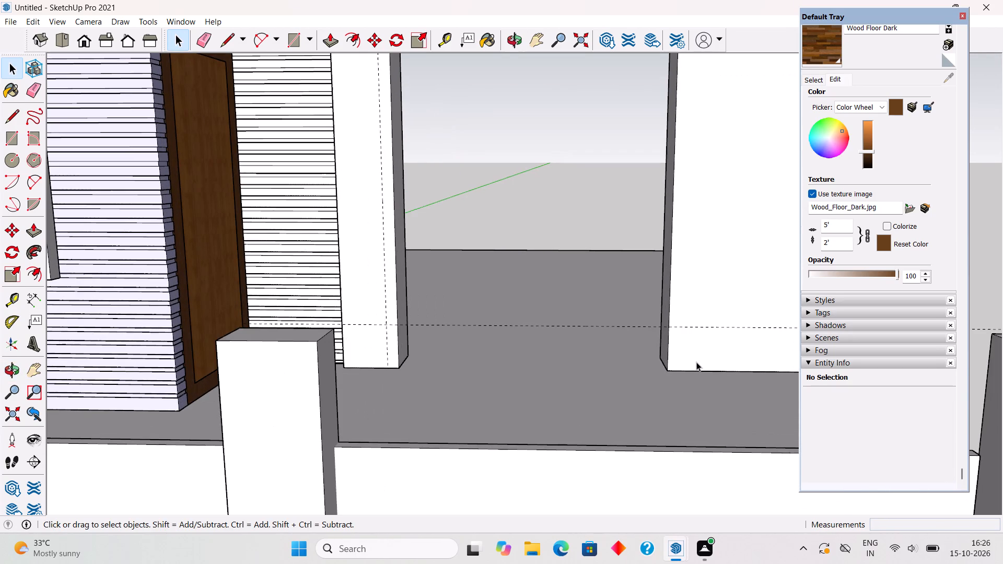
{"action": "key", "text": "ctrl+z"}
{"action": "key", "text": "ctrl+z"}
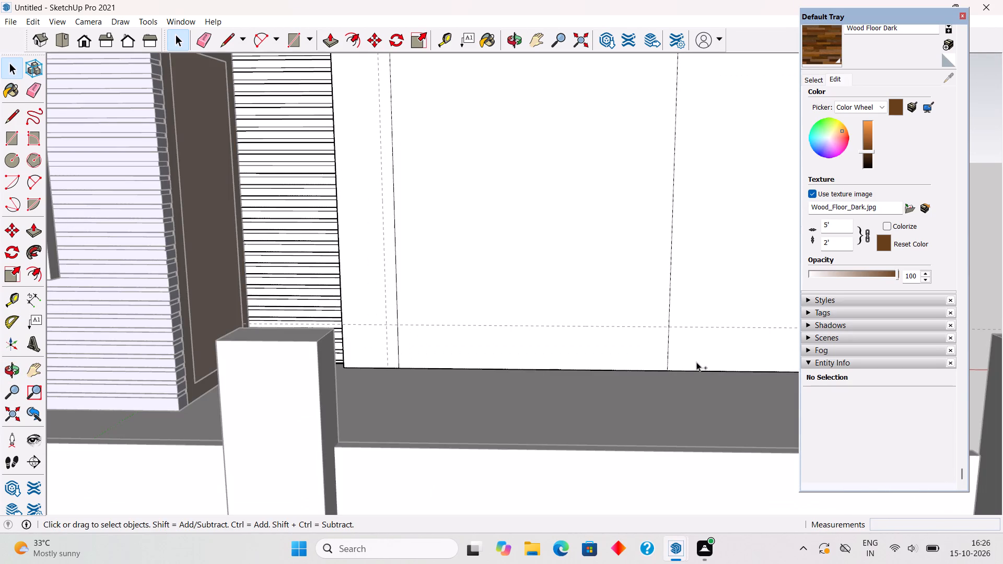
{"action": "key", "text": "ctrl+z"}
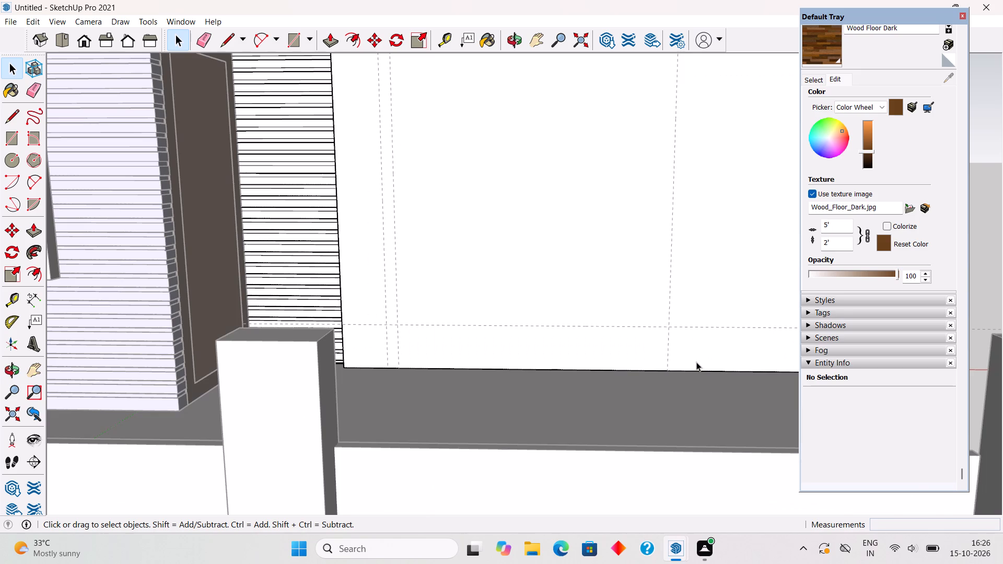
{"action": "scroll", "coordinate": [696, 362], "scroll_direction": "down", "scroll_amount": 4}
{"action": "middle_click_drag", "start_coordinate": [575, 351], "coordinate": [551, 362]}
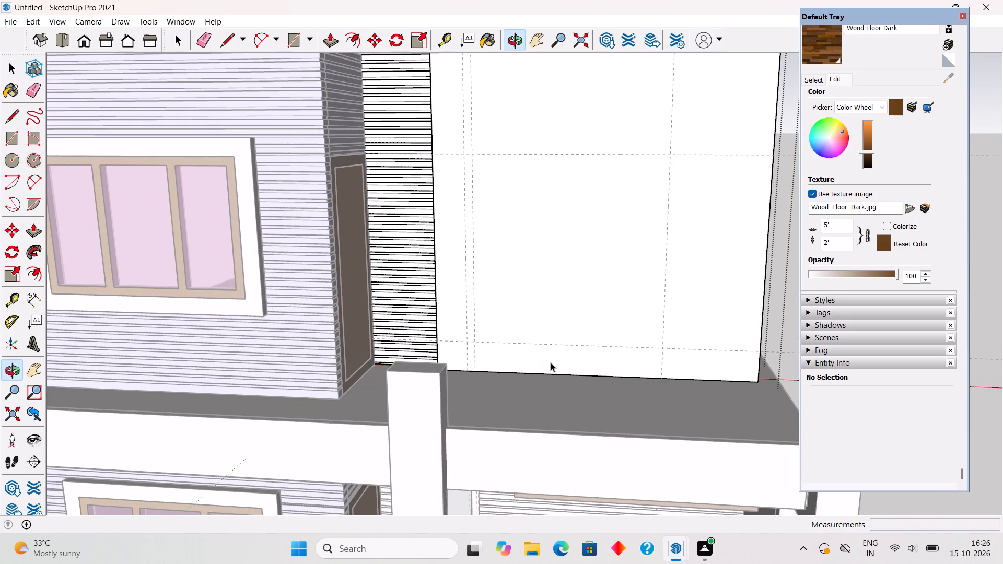
Place a horizontal guide 6" above the plain wall's bottom edge.
{"action": "key", "text": "t"}
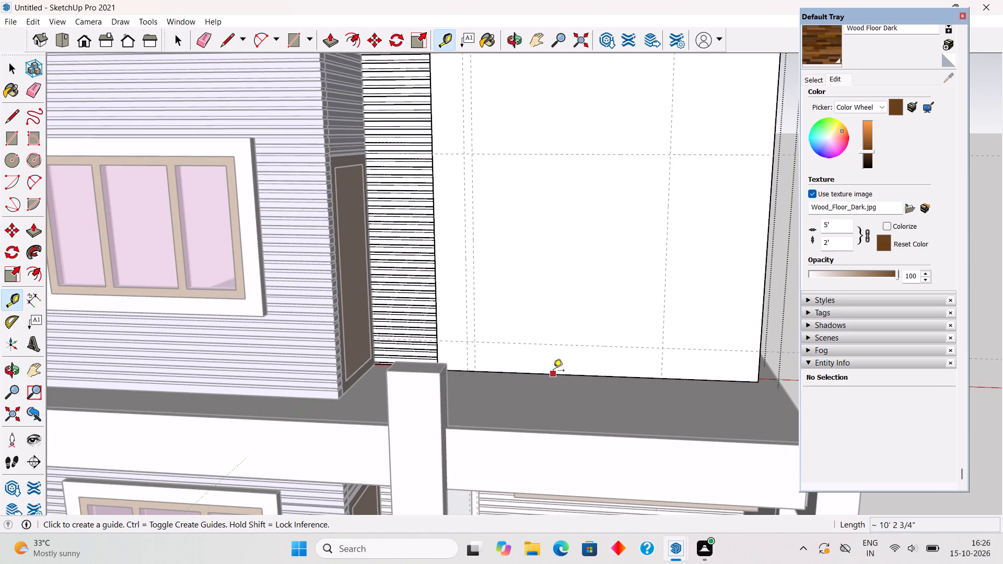
{"action": "left_click", "coordinate": [553, 371]}
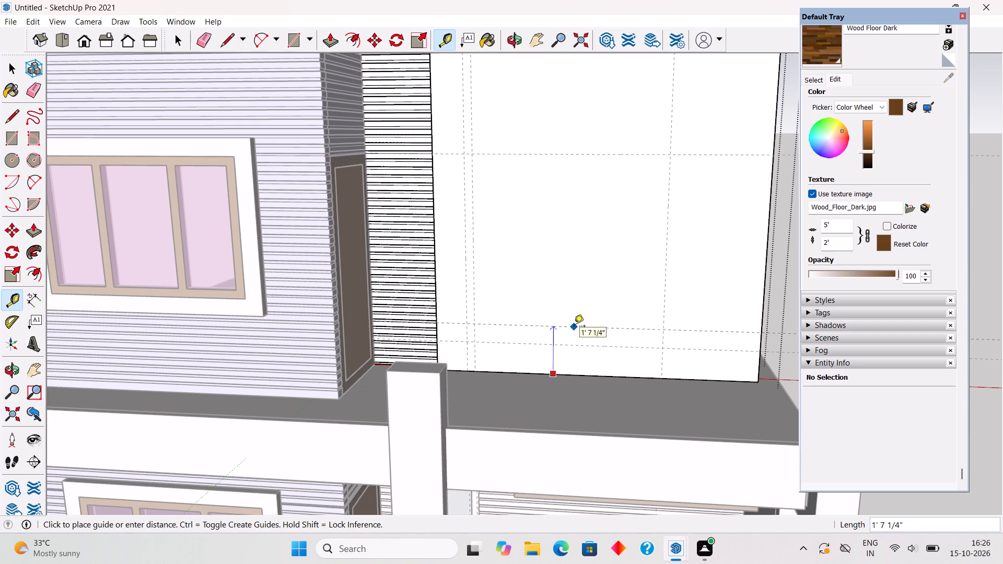
{"action": "key", "text": "6"}
{"action": "key", "text": "shift+quotedbl"}
{"action": "key", "text": "Return"}
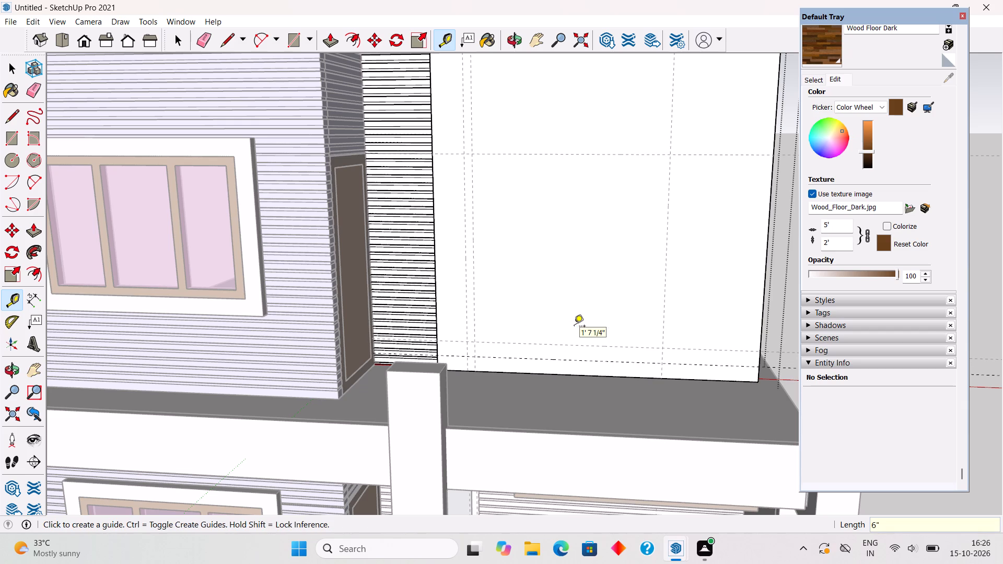
{"action": "key", "text": "space"}
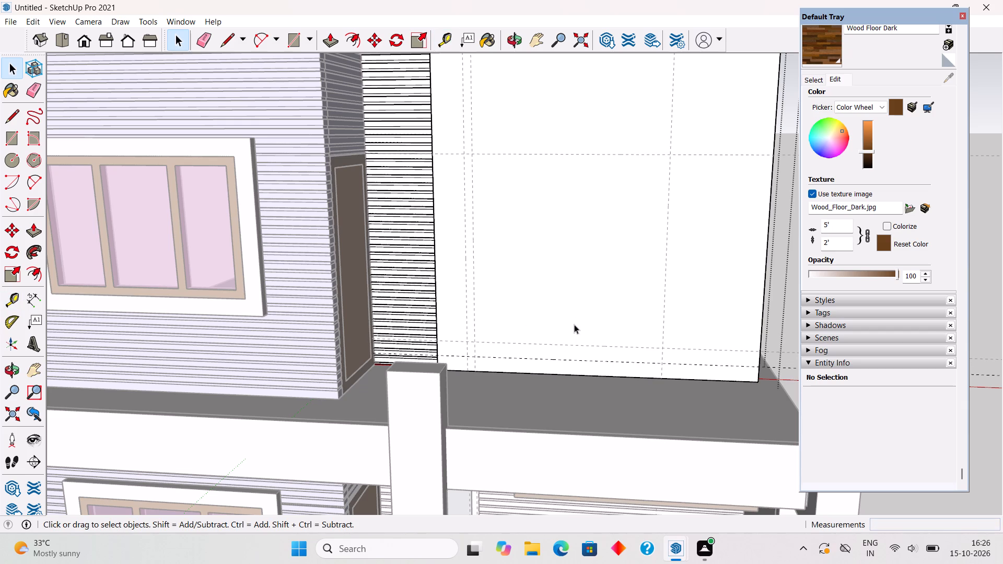
Draw a 6' by 6'6" rectangle between the guides on the plain wall and push it through to cut an opening.
{"action": "key", "text": "r"}
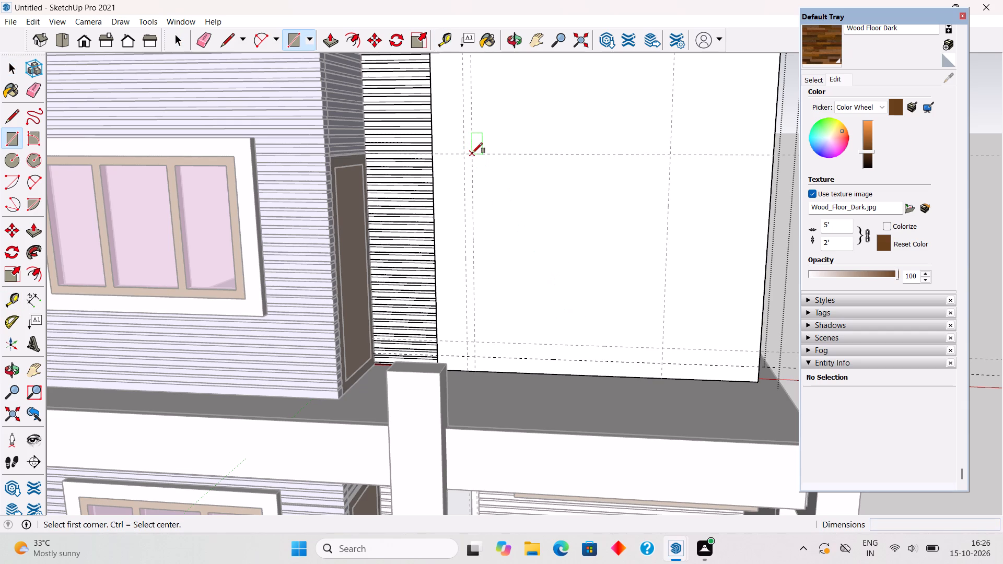
{"action": "left_click", "coordinate": [472, 153]}
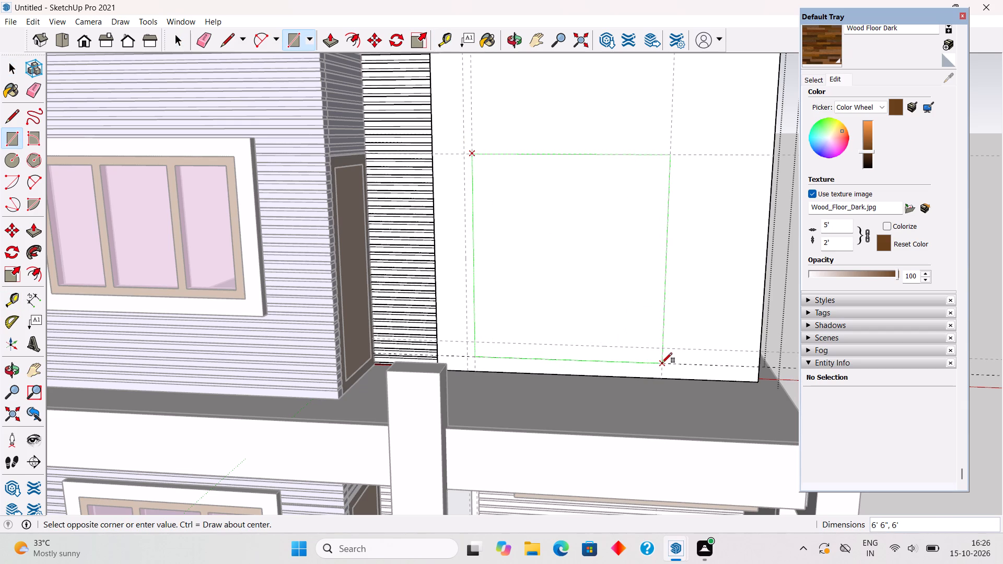
{"action": "left_click", "coordinate": [662, 363]}
{"action": "key", "text": "p"}
{"action": "left_click_drag", "start_coordinate": [632, 336], "coordinate": [616, 271]}
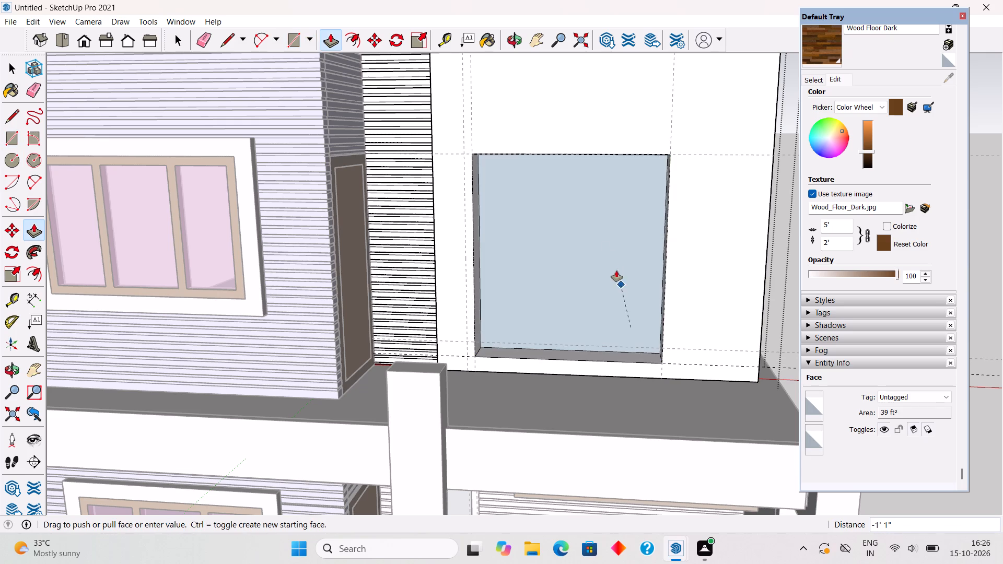
{"action": "left_click_drag", "start_coordinate": [616, 271], "coordinate": [590, 220]}
{"action": "key", "text": "space"}
{"action": "double_click", "coordinate": [590, 220]}
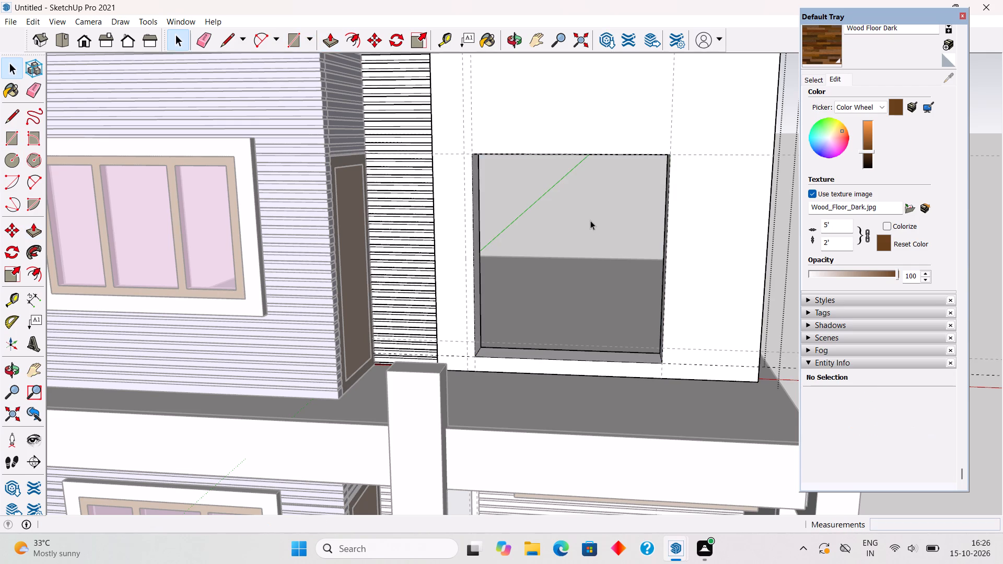
Draw a 6' by 6'6" rectangle across the new opening, flush with the wall face.
{"action": "key", "text": "r"}
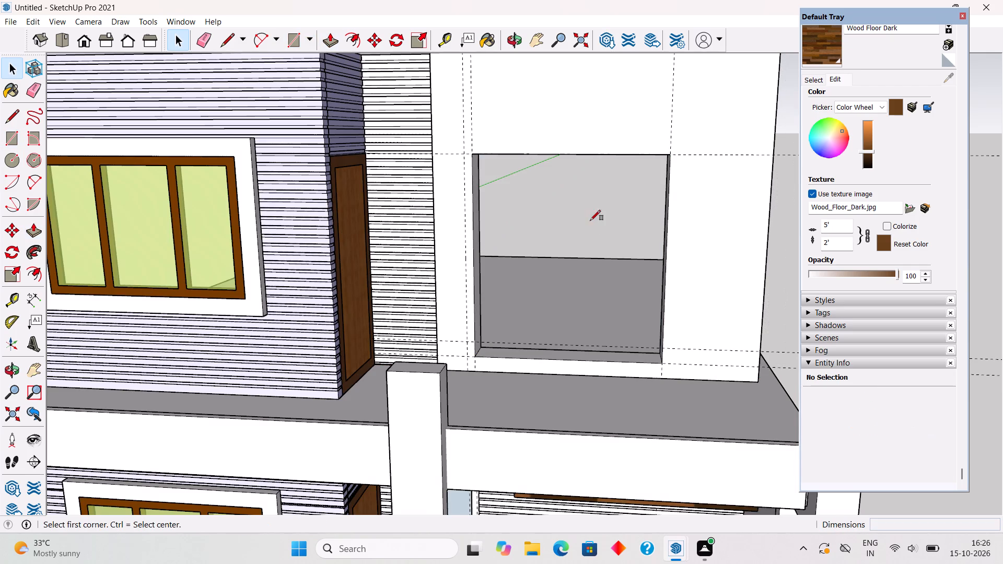
{"action": "left_click", "coordinate": [473, 152]}
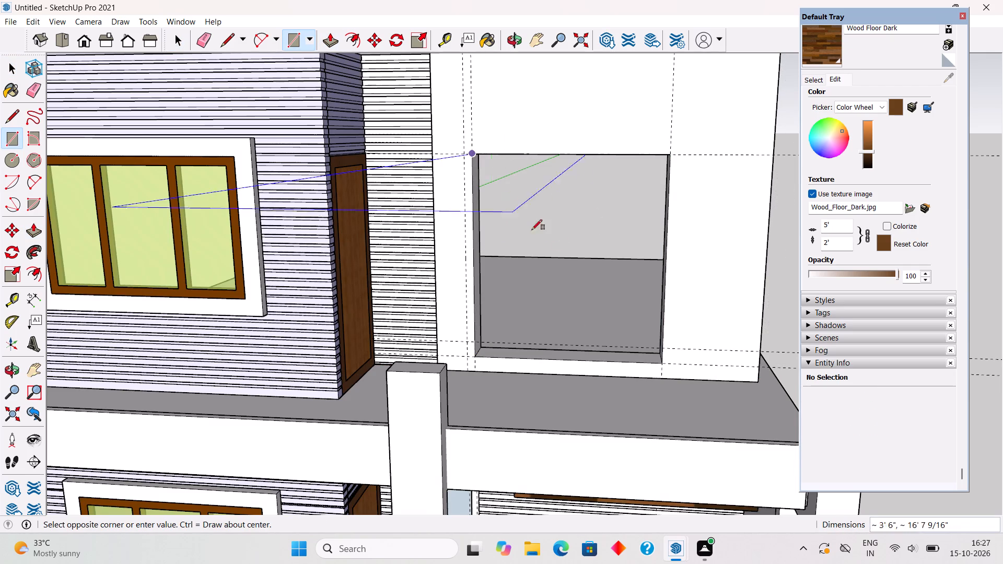
{"action": "left_click", "coordinate": [663, 362]}
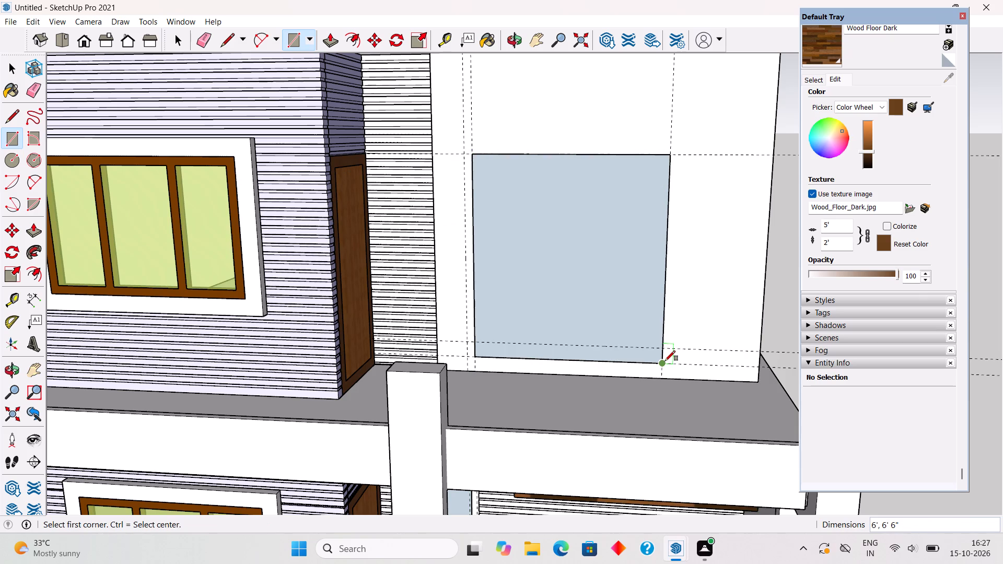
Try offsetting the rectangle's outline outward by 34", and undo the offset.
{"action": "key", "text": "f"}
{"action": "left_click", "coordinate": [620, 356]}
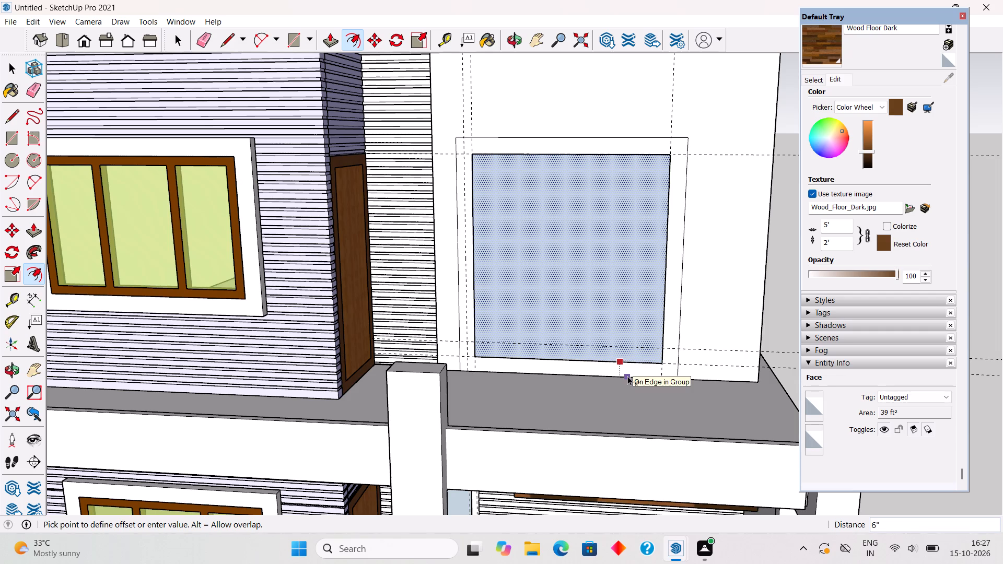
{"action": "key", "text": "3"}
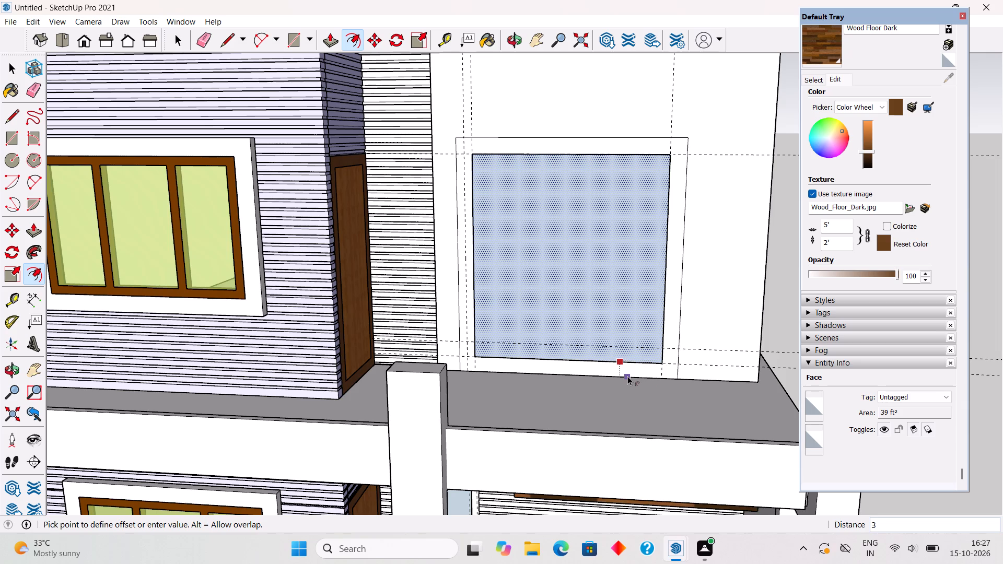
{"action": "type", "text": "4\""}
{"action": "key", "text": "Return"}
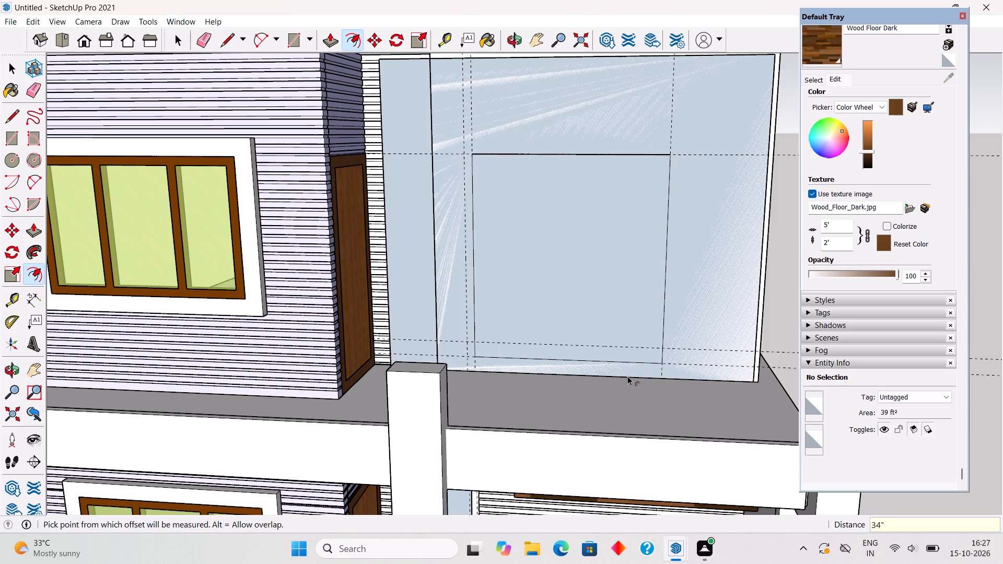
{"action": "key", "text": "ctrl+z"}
Offset the rectangle's outline outward 4" and delete the inner face to leave only a frame border.
{"action": "left_click", "coordinate": [597, 339]}
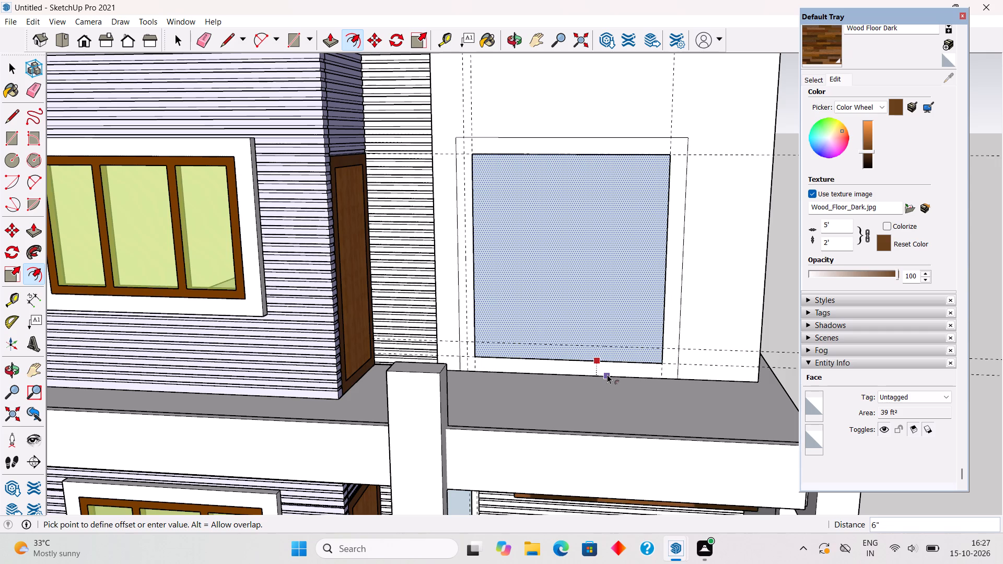
{"action": "type", "text": "4\""}
{"action": "key", "text": "Return"}
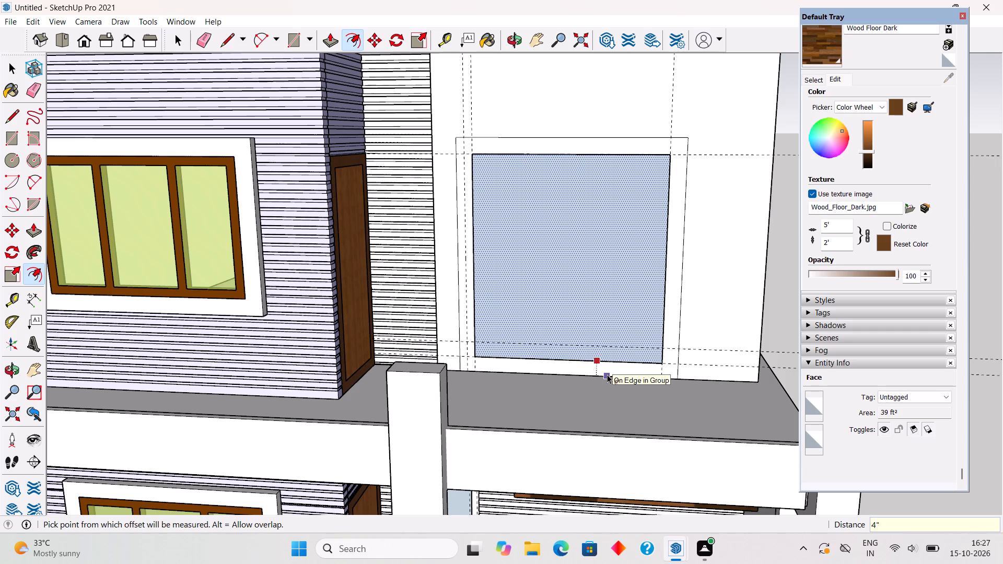
{"action": "key", "text": "space"}
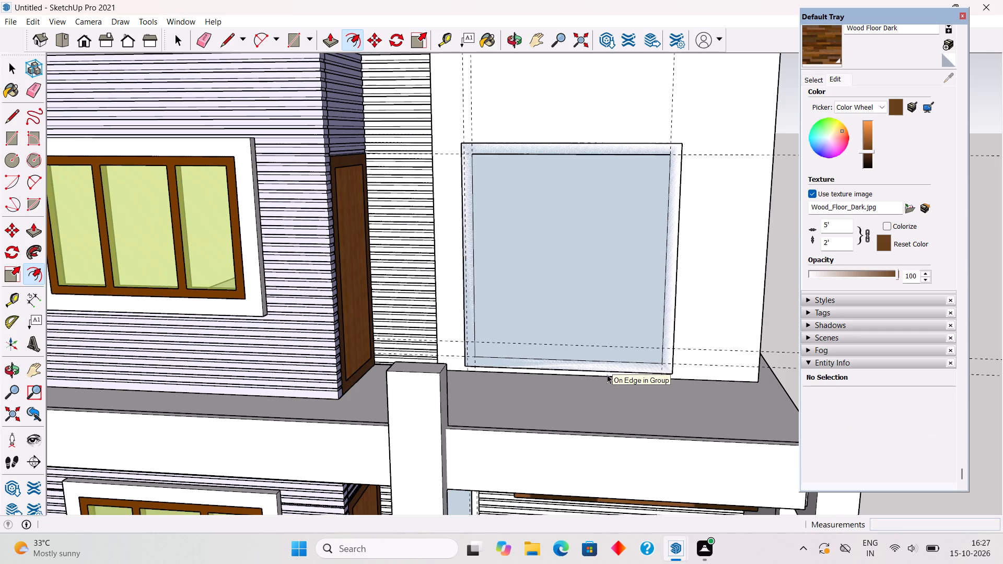
{"action": "left_click", "coordinate": [589, 328]}
{"action": "key", "text": "Delete"}
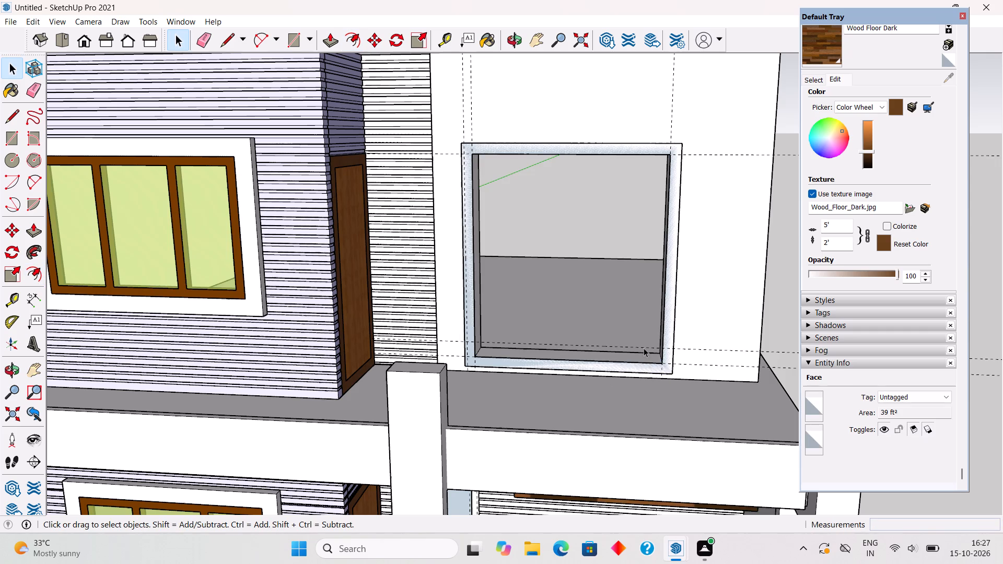
Extrude the frame border 4" out from the wall with Push/Pull.
{"action": "scroll", "coordinate": [695, 348], "scroll_direction": "up", "scroll_amount": 4}
{"action": "left_click", "coordinate": [657, 338]}
{"action": "key", "text": "p"}
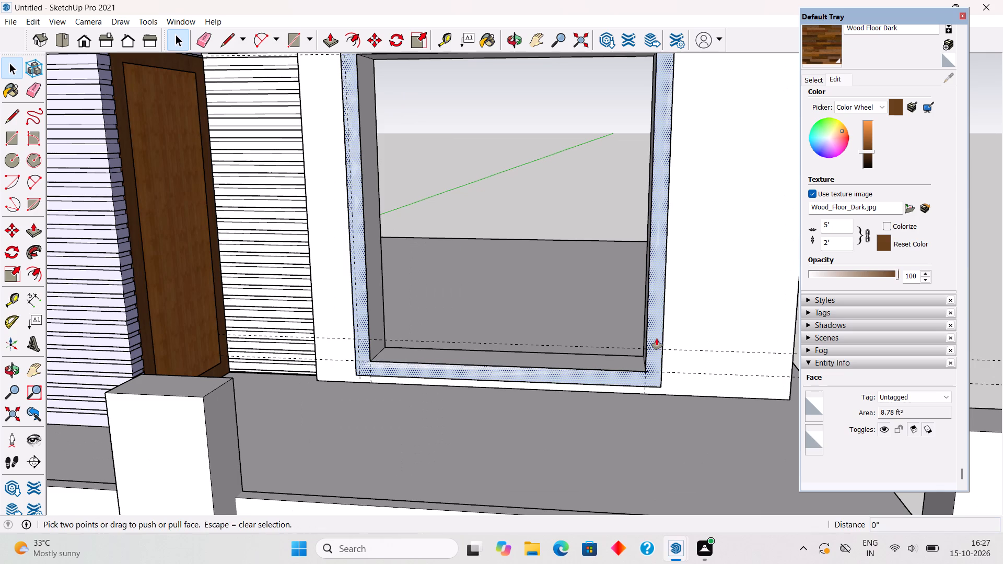
{"action": "left_click", "coordinate": [657, 338]}
{"action": "type", "text": "4\""}
{"action": "key", "text": "Return"}
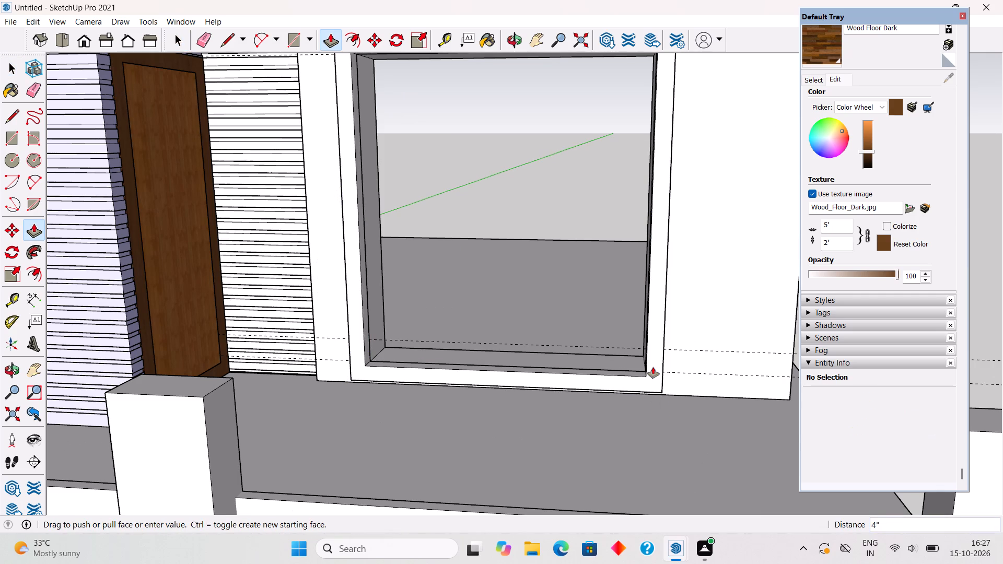
{"action": "key", "text": "space"}
Select the whole frame around the opening and make it a group.
{"action": "middle_click_drag", "start_coordinate": [655, 374], "coordinate": [461, 386]}
{"action": "scroll", "coordinate": [461, 386], "scroll_direction": "down", "scroll_amount": 3}
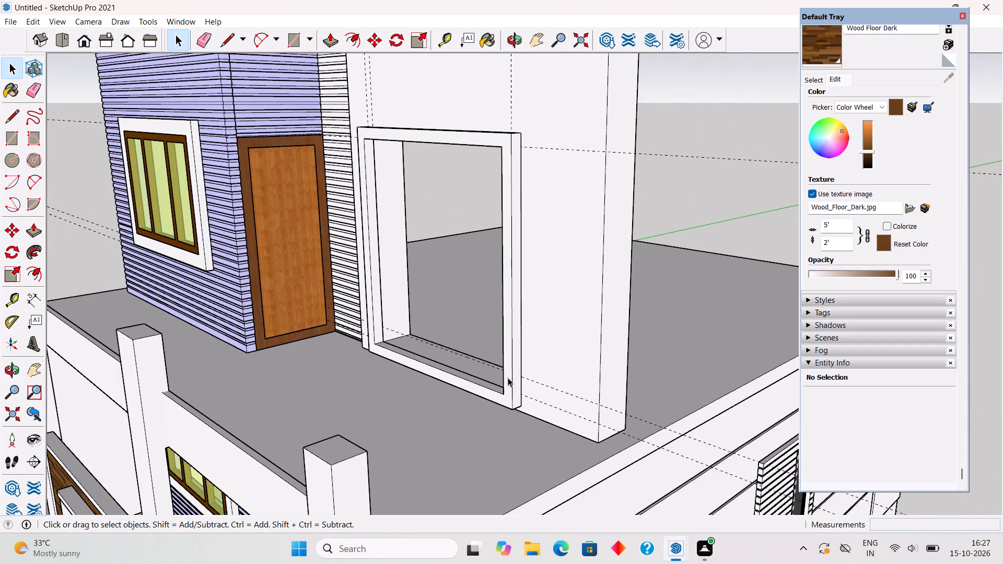
{"action": "triple_click", "coordinate": [508, 378]}
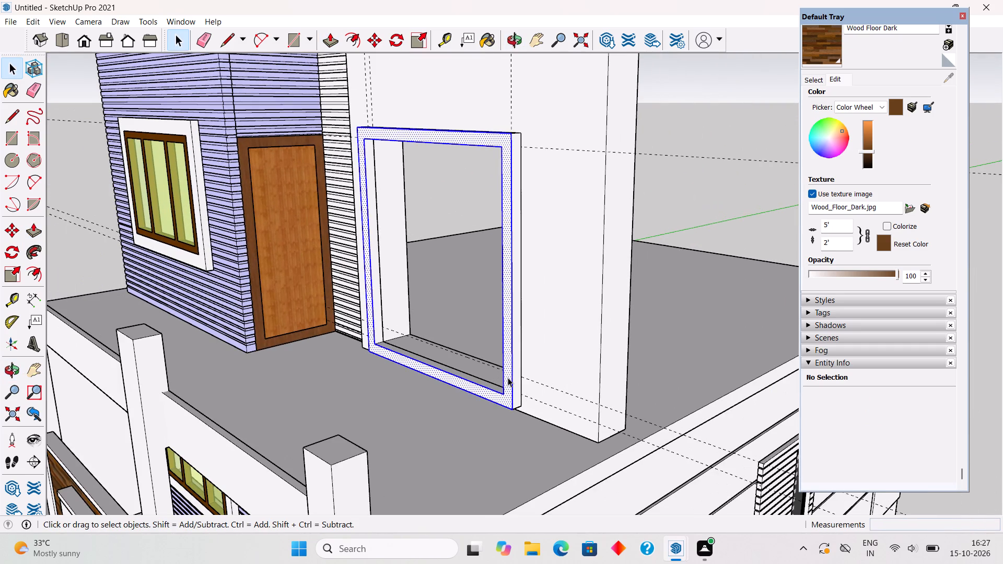
{"action": "right_click", "coordinate": [508, 378]}
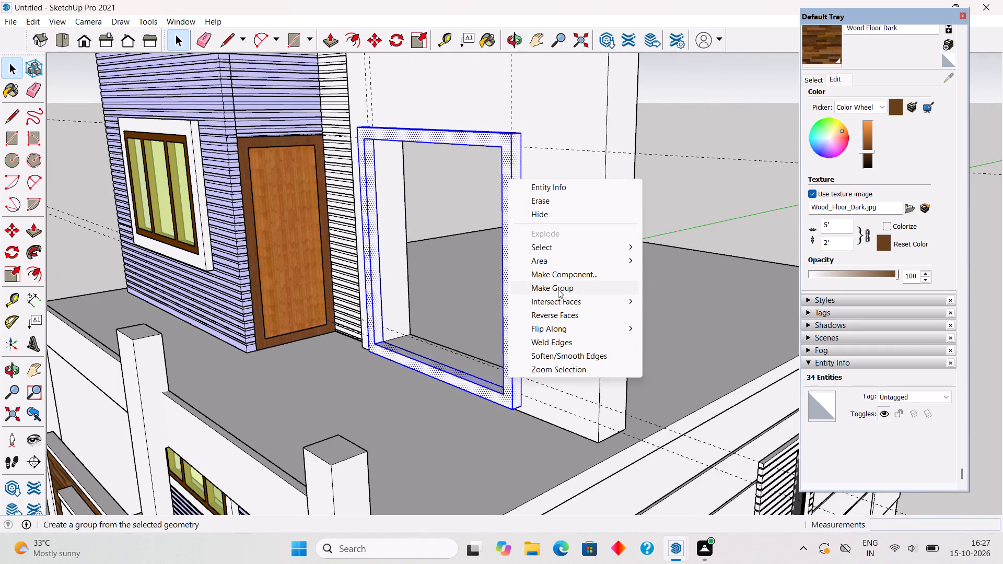
{"action": "left_click", "coordinate": [558, 289]}
{"action": "left_click", "coordinate": [480, 181]}
Draw a 6' by 6'6" rectangle filling the inside of the grouped frame, from corner to opposite corner.
{"action": "middle_click_drag", "start_coordinate": [482, 253], "coordinate": [652, 290]}
{"action": "scroll", "coordinate": [653, 290], "scroll_direction": "down", "scroll_amount": 3}
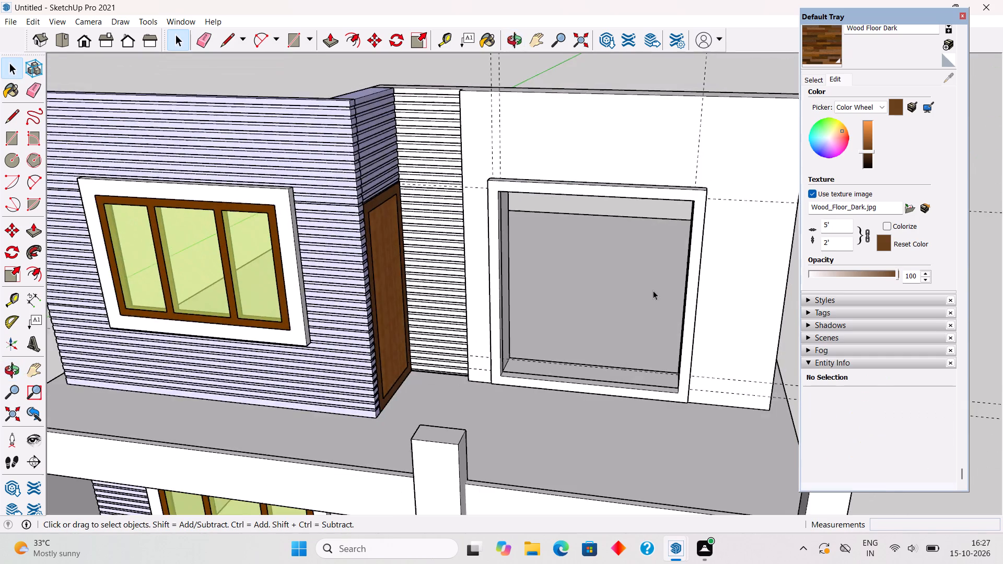
{"action": "middle_click_drag", "start_coordinate": [699, 346], "coordinate": [716, 251]}
{"action": "scroll", "coordinate": [718, 240], "scroll_direction": "up", "scroll_amount": 6}
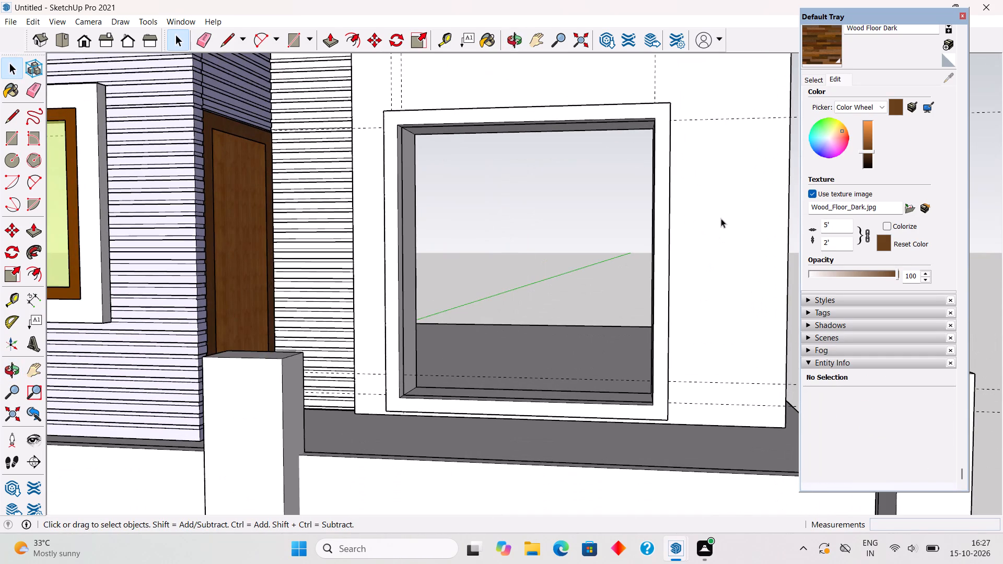
{"action": "key", "text": "r"}
{"action": "scroll", "coordinate": [414, 121], "scroll_direction": "up", "scroll_amount": 5}
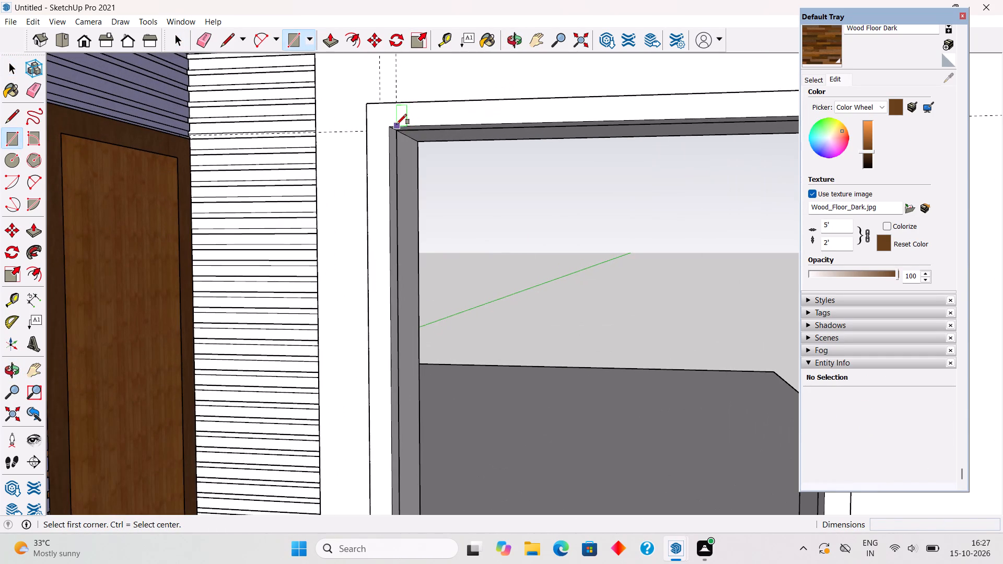
{"action": "left_click", "coordinate": [391, 125]}
{"action": "scroll", "coordinate": [399, 149], "scroll_direction": "down", "scroll_amount": 4}
{"action": "scroll", "coordinate": [579, 373], "scroll_direction": "up", "scroll_amount": 4}
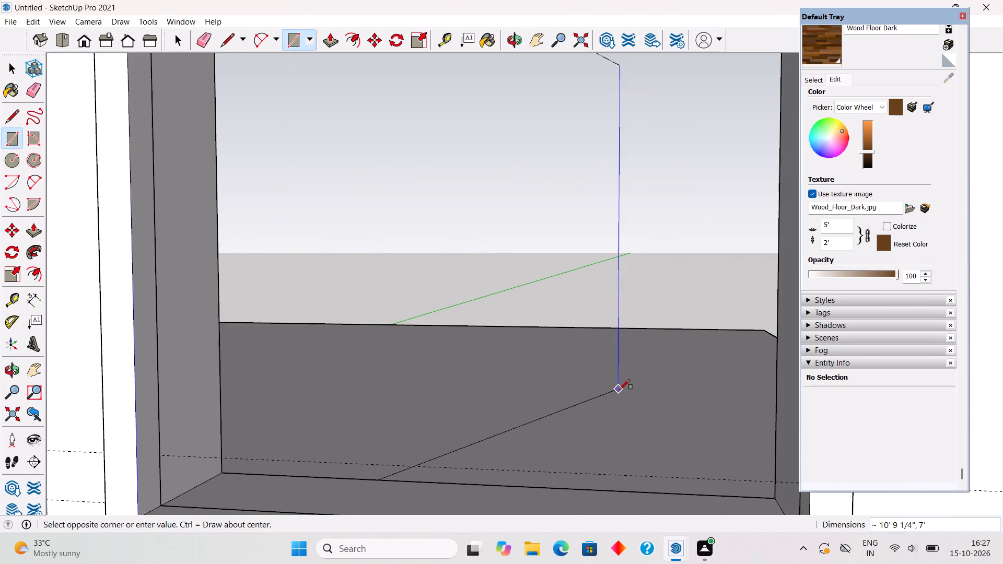
{"action": "scroll", "coordinate": [621, 390], "scroll_direction": "down", "scroll_amount": 8}
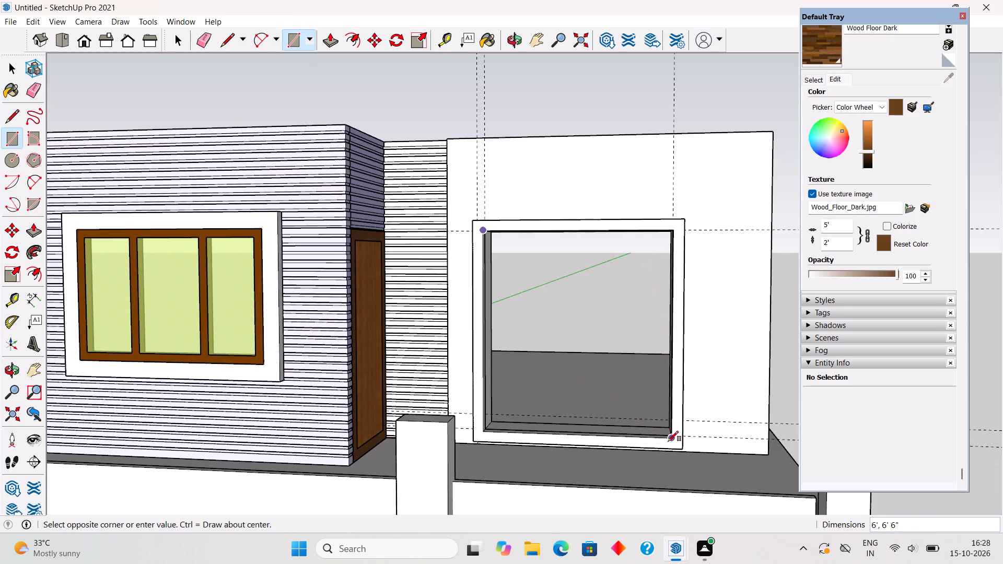
{"action": "left_click", "coordinate": [669, 439]}
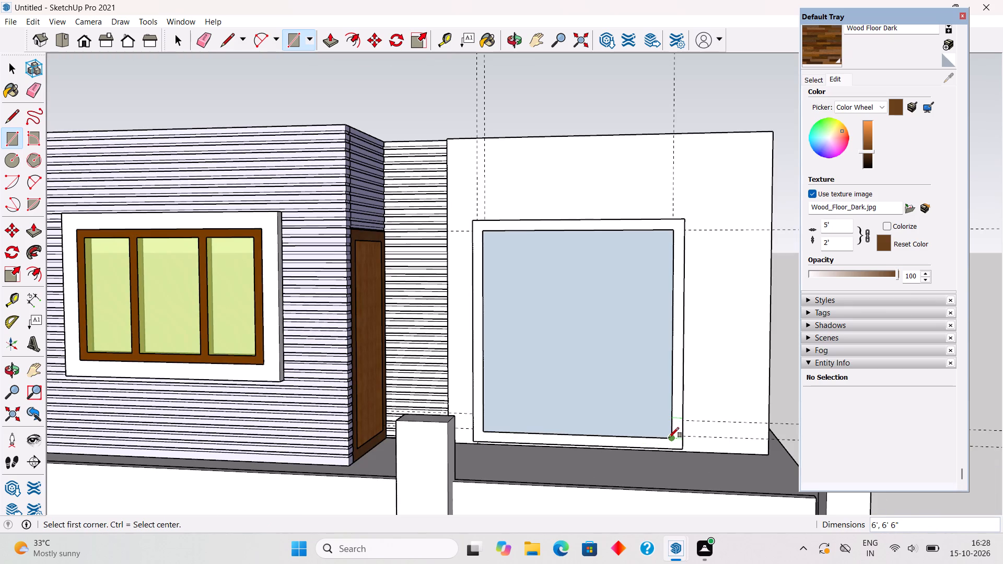
Offset the new rectangle's outline inward 3" to form the inner window frame border.
{"action": "key", "text": "t"}
{"action": "left_click", "coordinate": [653, 435]}
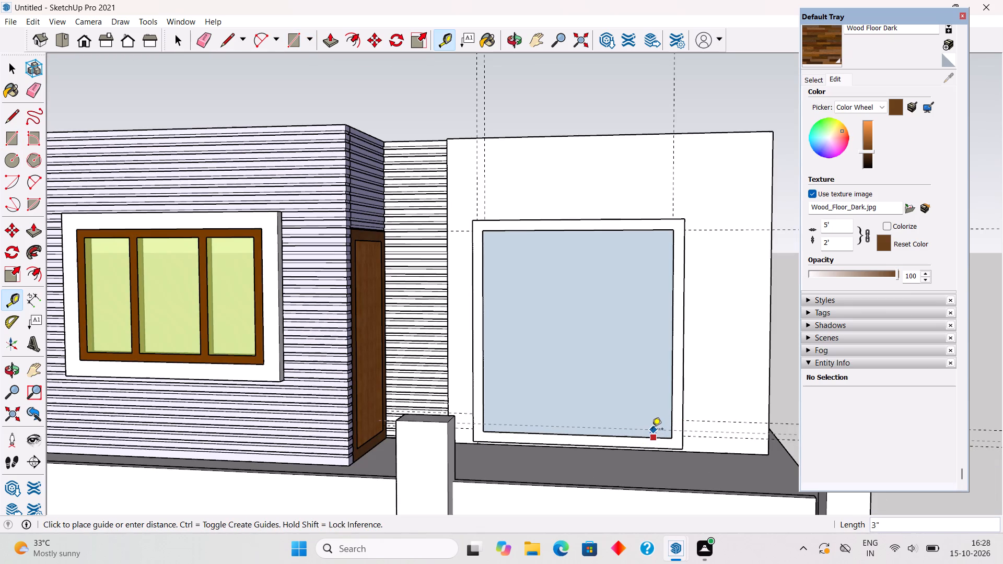
{"action": "key", "text": "f"}
{"action": "left_click", "coordinate": [646, 430]}
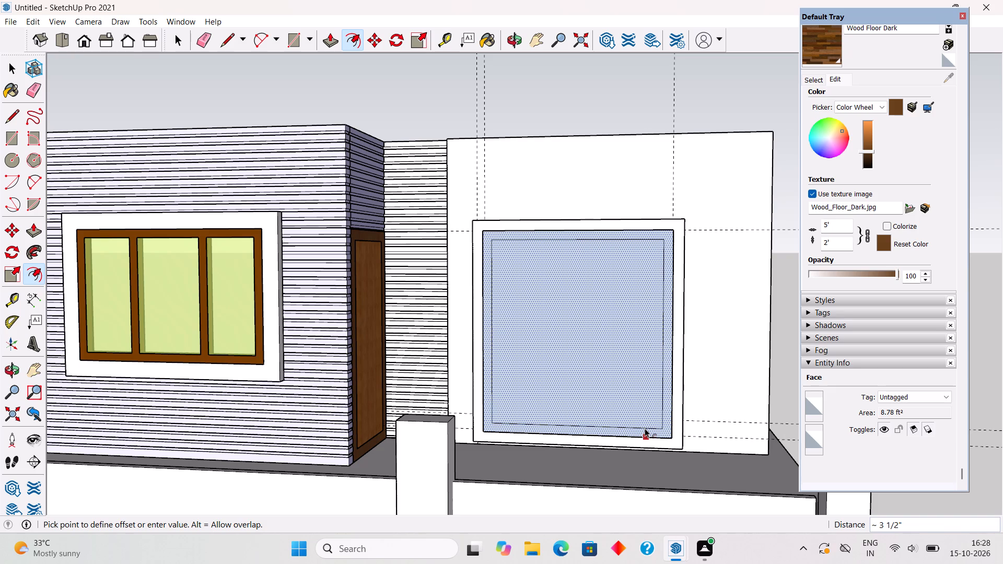
{"action": "type", "text": "3\""}
{"action": "key", "text": "Return"}
{"action": "key", "text": "space"}
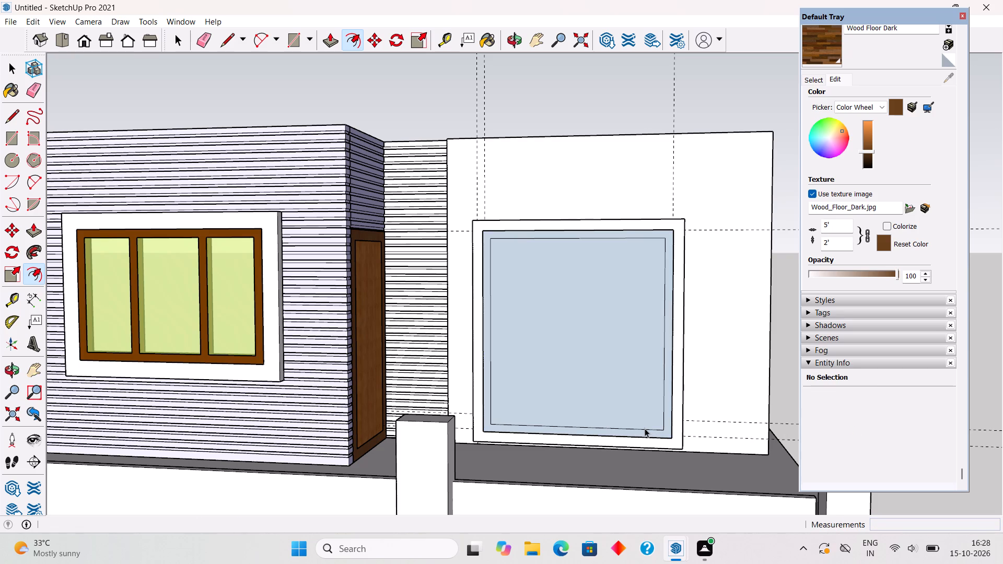
Place a vertical guide through the middle of the inner window frame, measured from its inner side edge.
{"action": "middle_click_drag", "start_coordinate": [578, 416], "coordinate": [687, 420]}
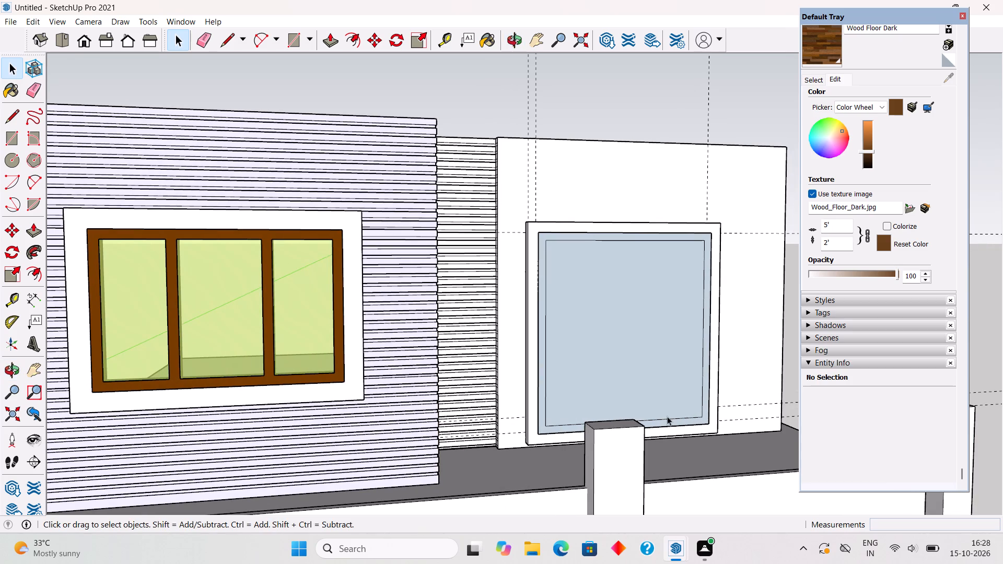
{"action": "key", "text": "t"}
{"action": "middle_click_drag", "start_coordinate": [680, 305], "coordinate": [561, 358]}
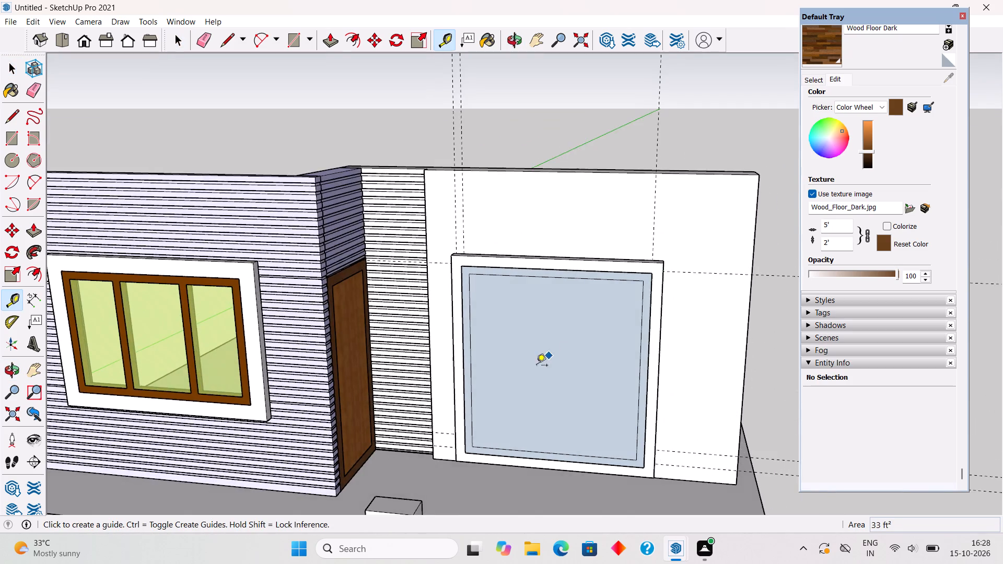
{"action": "scroll", "coordinate": [521, 377], "scroll_direction": "up", "scroll_amount": 3}
{"action": "left_click", "coordinate": [457, 392]}
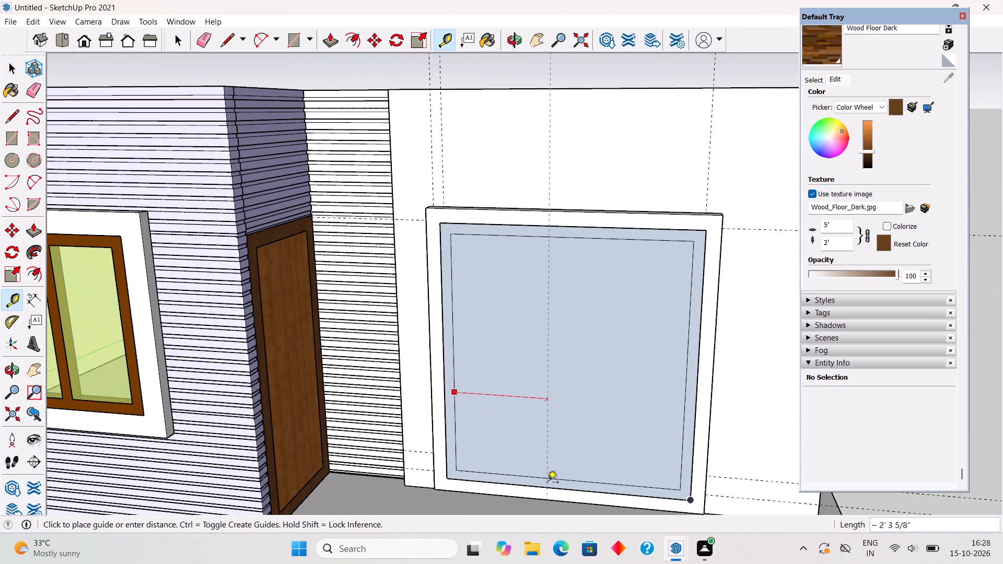
{"action": "left_click", "coordinate": [564, 478]}
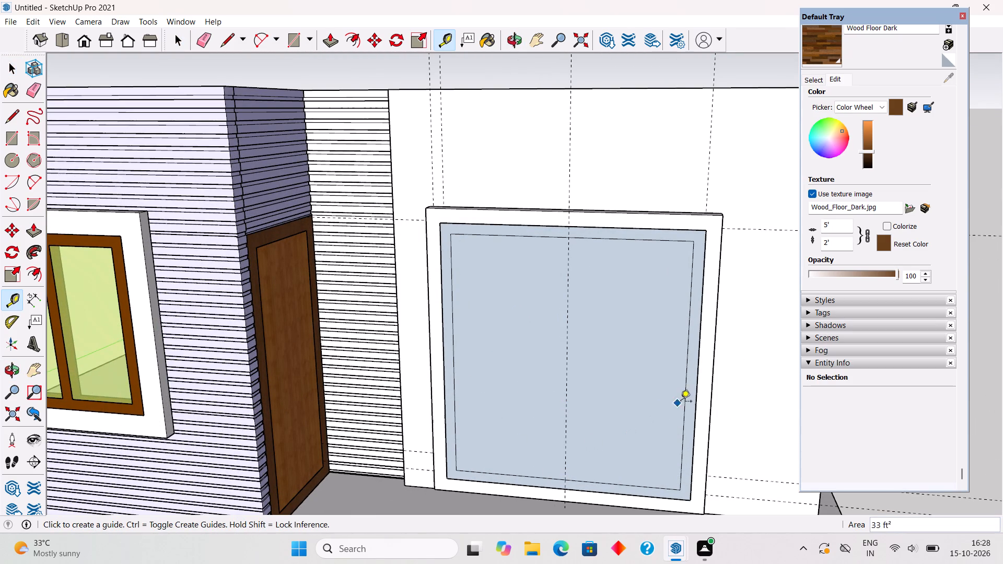
Place vertical guides 1.5' inward from both inner side edges of the window frame border.
{"action": "left_click", "coordinate": [683, 401]}
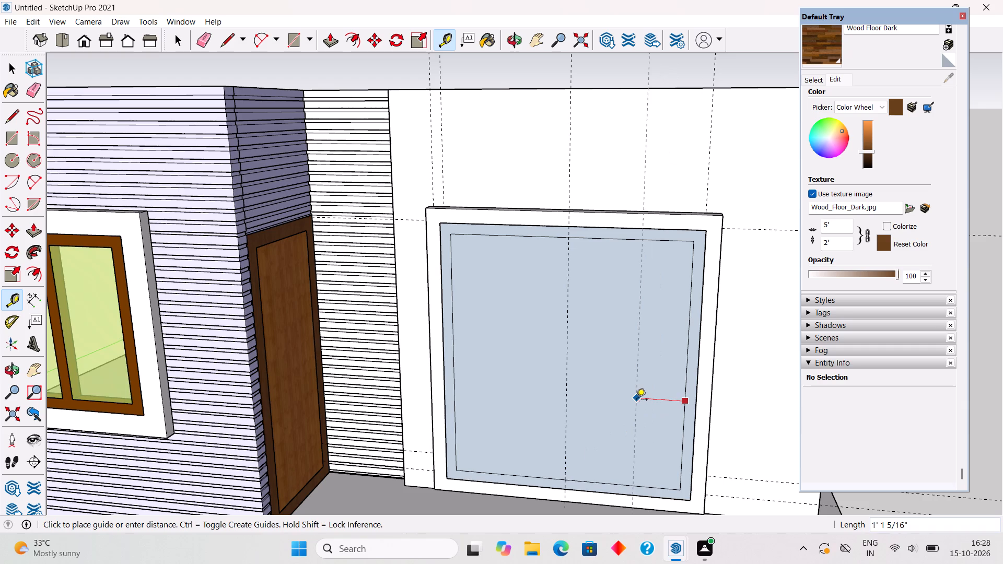
{"action": "type", "text": "1.5'"}
{"action": "key", "text": "Return"}
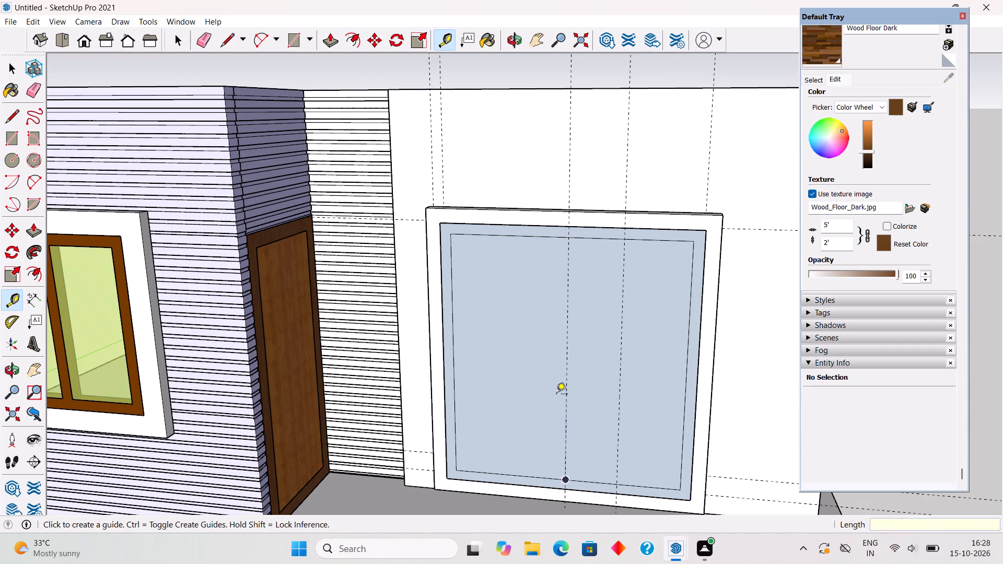
{"action": "left_click", "coordinate": [457, 378]}
{"action": "type", "text": "1.5'"}
{"action": "key", "text": "Return"}
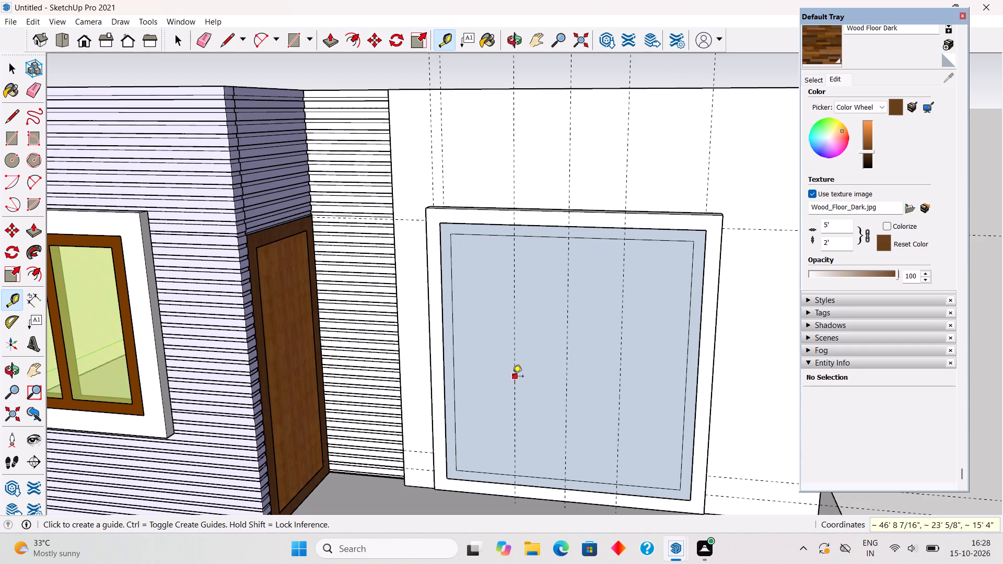
Add a second vertical guide slightly closer to the centre beside each 1.5' guide to mark the mullion widths.
{"action": "left_click", "coordinate": [516, 375]}
{"action": "left_click", "coordinate": [531, 372]}
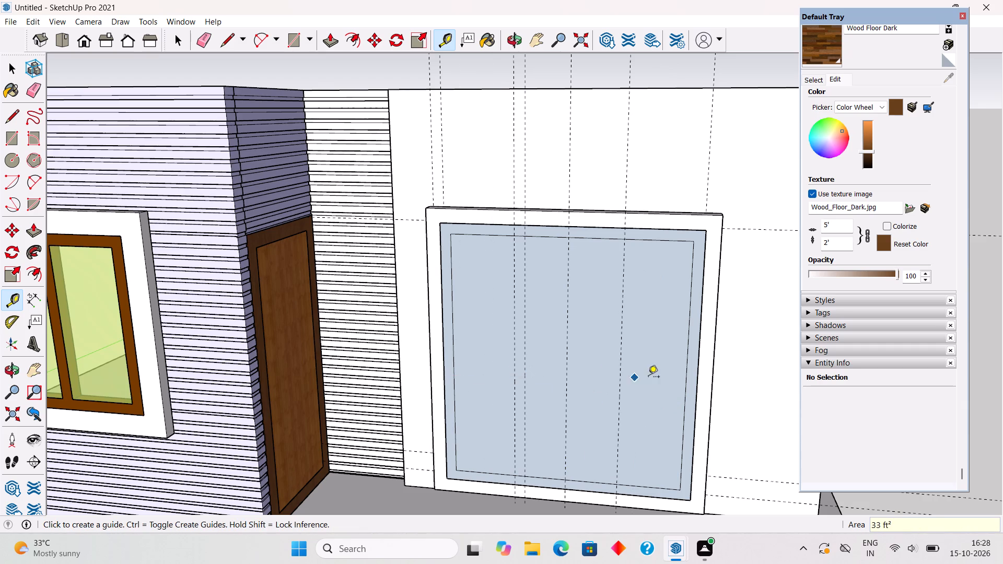
{"action": "left_click", "coordinate": [622, 384]}
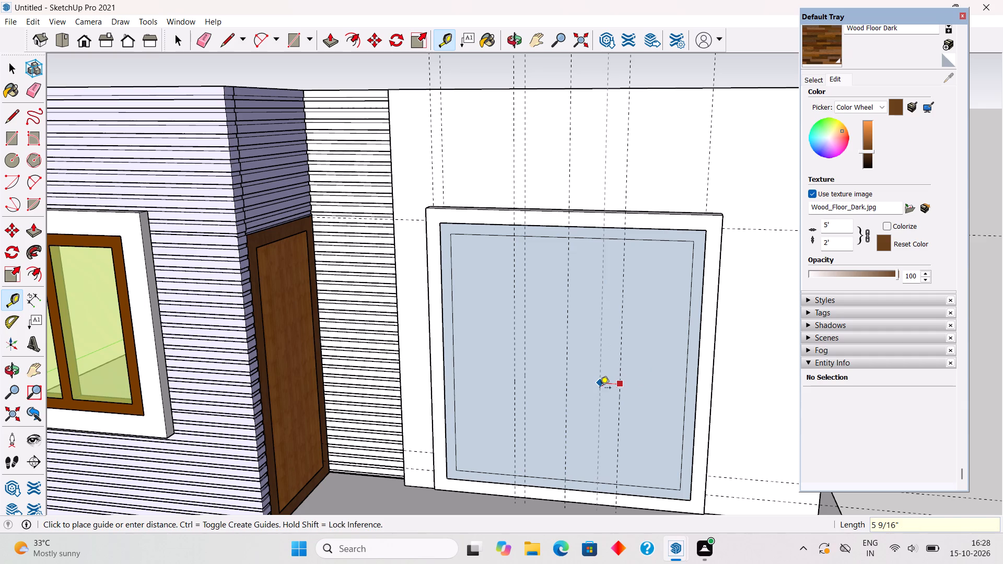
{"action": "left_click", "coordinate": [611, 390]}
{"action": "key", "text": "space"}
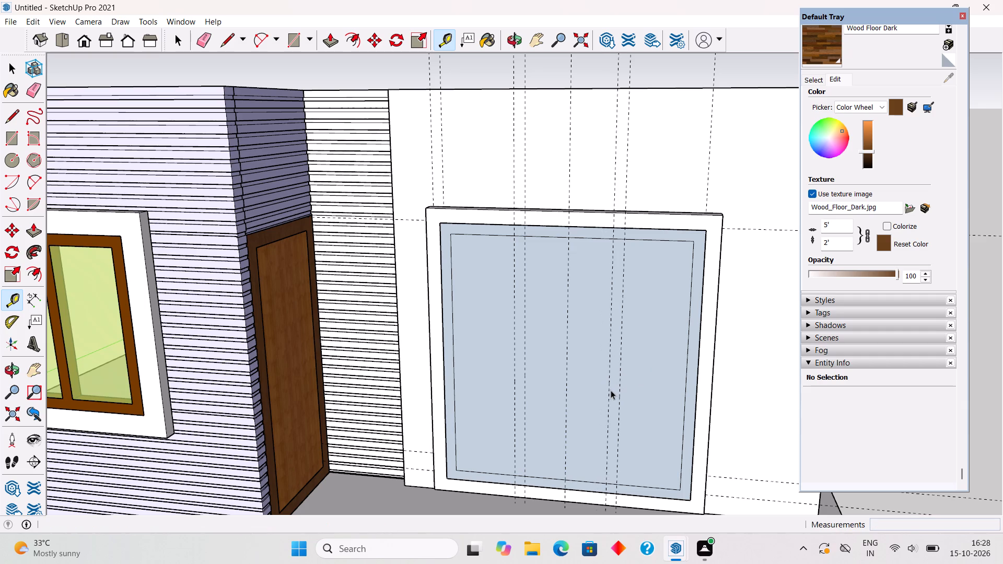
Draw four 6' vertical lines along the two guide pairs, between the inner border's top and bottom edges, to outline two mullions.
{"action": "key", "text": "l"}
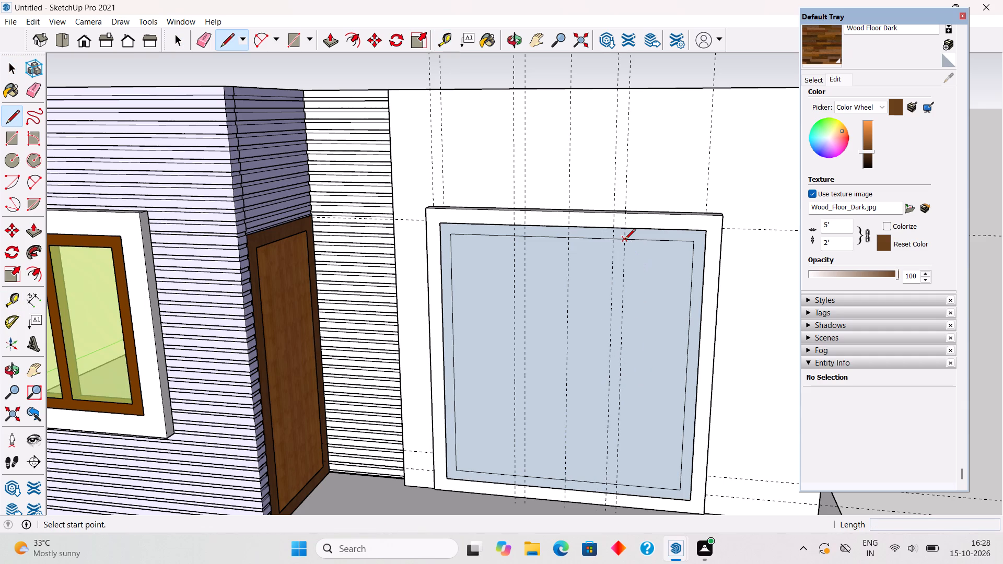
{"action": "left_click", "coordinate": [625, 240]}
{"action": "left_click", "coordinate": [614, 481]}
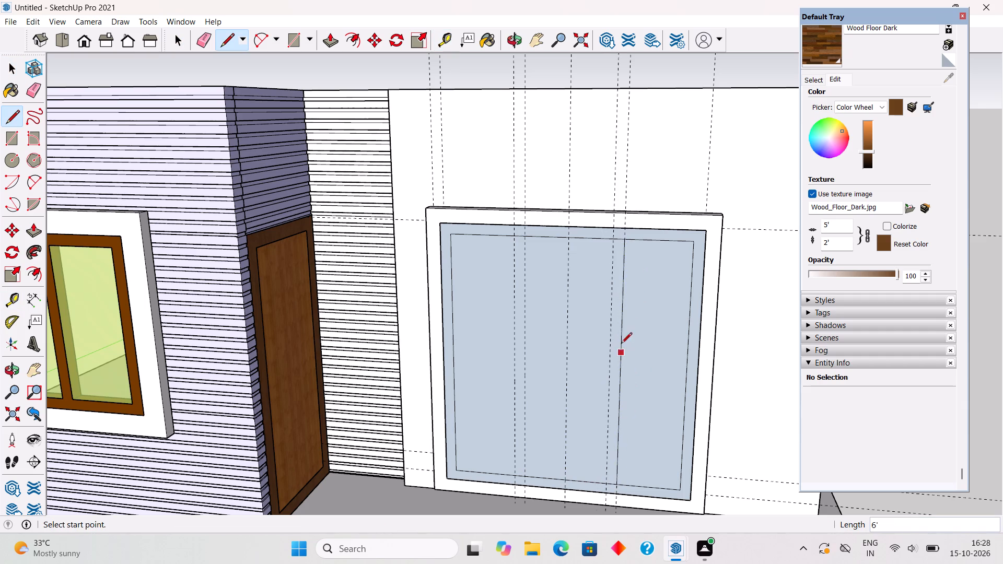
{"action": "left_click", "coordinate": [610, 241]}
{"action": "left_click", "coordinate": [606, 486]}
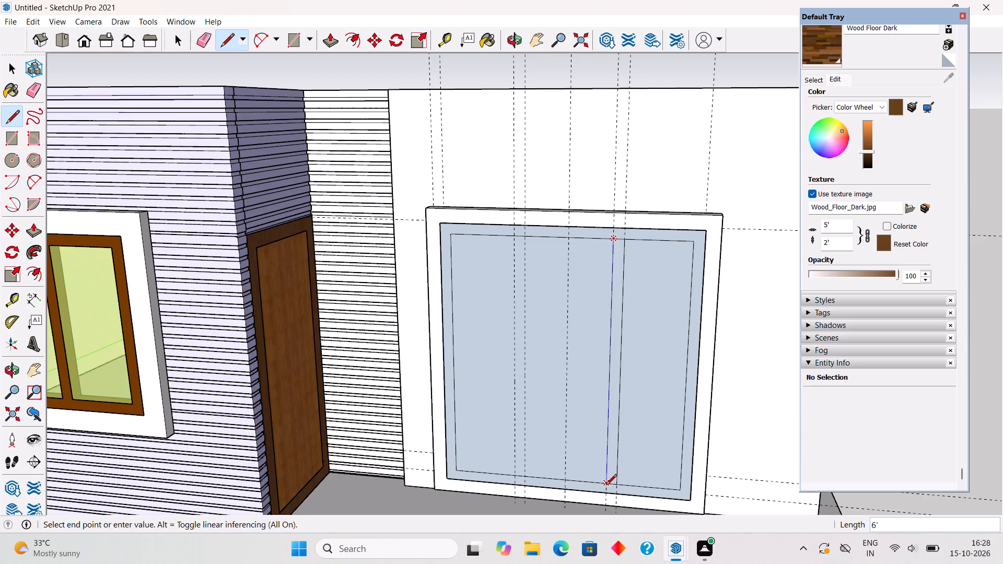
{"action": "left_click", "coordinate": [526, 239]}
{"action": "left_click", "coordinate": [521, 474]}
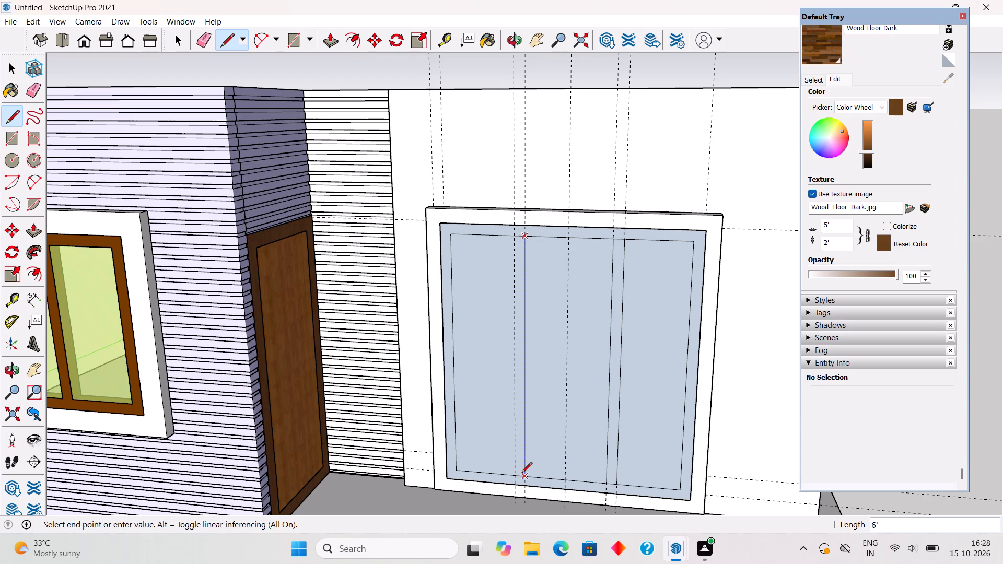
{"action": "left_click", "coordinate": [515, 236]}
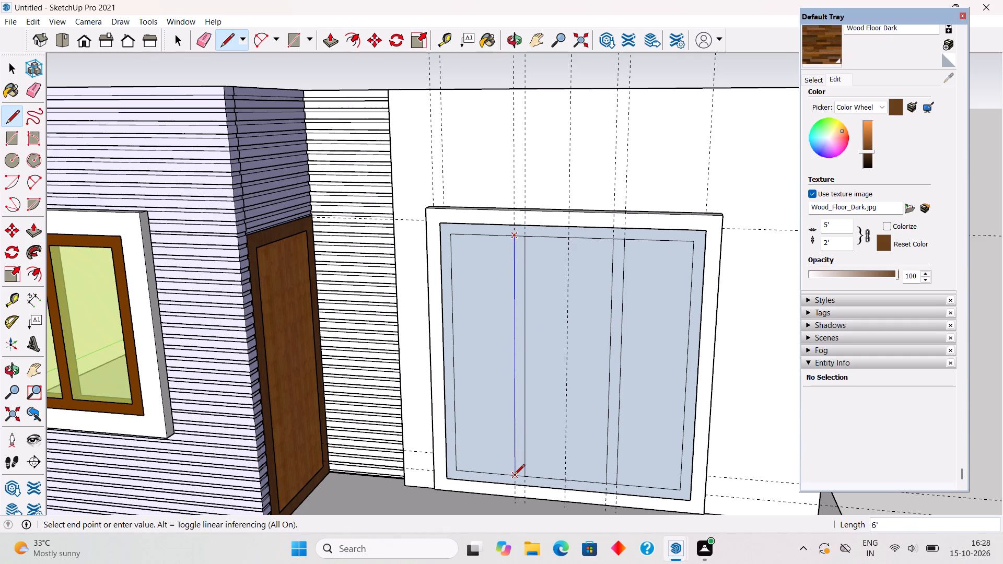
{"action": "left_click", "coordinate": [514, 476]}
{"action": "key", "text": "space"}
Erase the short border edges crossing the top and bottom ends of both mullions so they join the frame.
{"action": "key", "text": "e"}
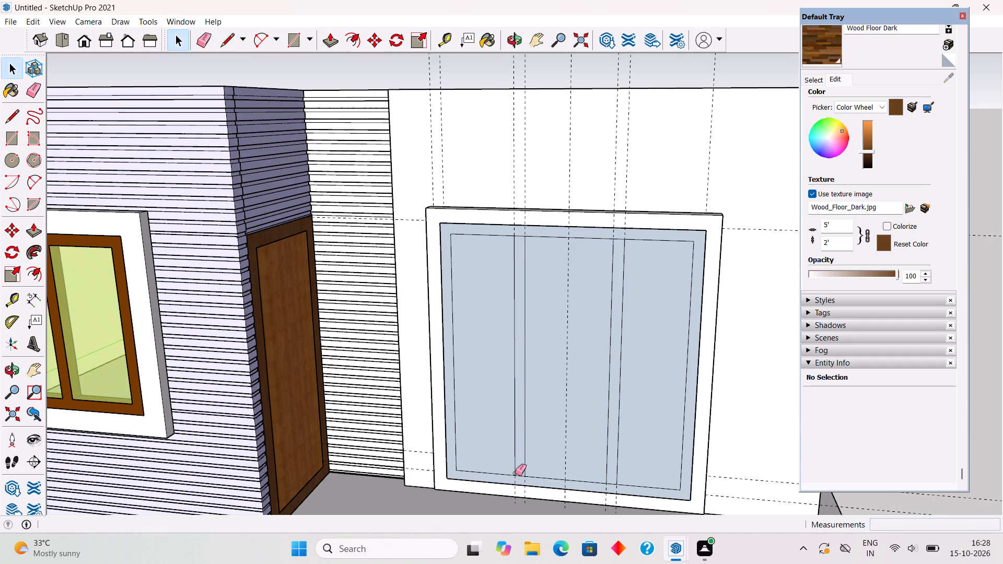
{"action": "scroll", "coordinate": [521, 482], "scroll_direction": "up", "scroll_amount": 9}
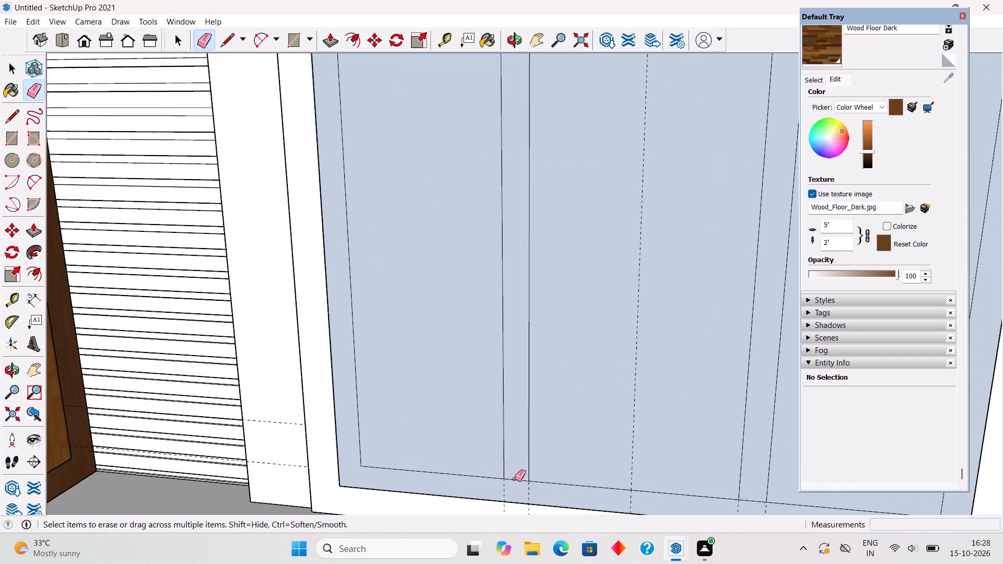
{"action": "left_click", "coordinate": [515, 479]}
{"action": "scroll", "coordinate": [515, 479], "scroll_direction": "down", "scroll_amount": 8}
{"action": "scroll", "coordinate": [622, 485], "scroll_direction": "up", "scroll_amount": 2}
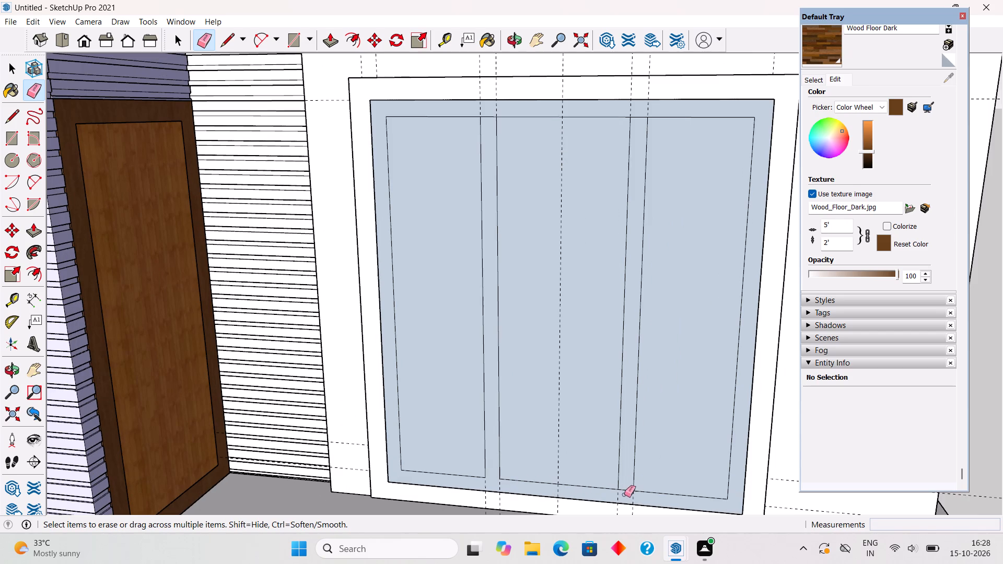
{"action": "left_click", "coordinate": [628, 489]}
{"action": "left_click", "coordinate": [628, 489]}
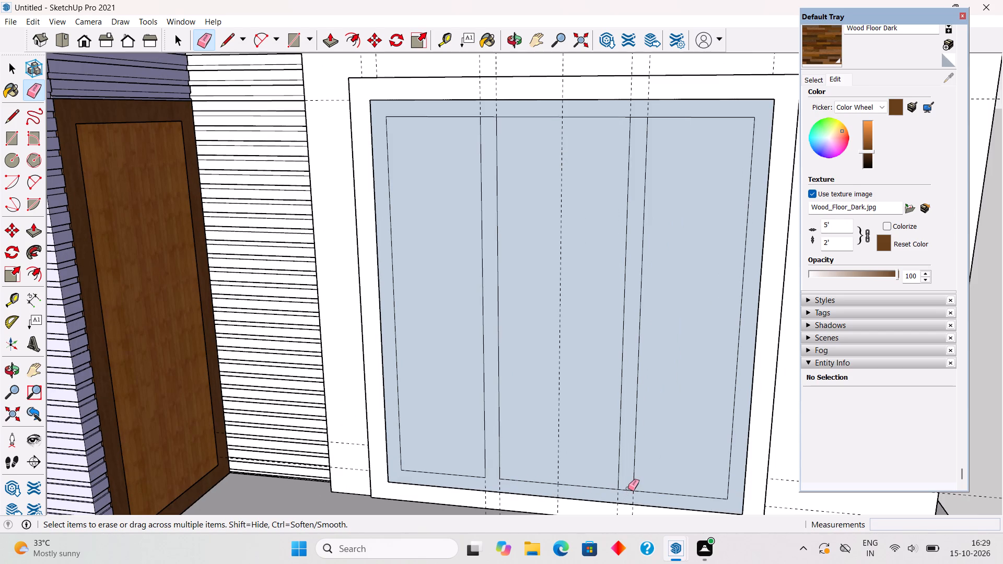
{"action": "left_click", "coordinate": [628, 490]}
{"action": "scroll", "coordinate": [627, 490], "scroll_direction": "down", "scroll_amount": 4}
{"action": "scroll", "coordinate": [624, 236], "scroll_direction": "up", "scroll_amount": 4}
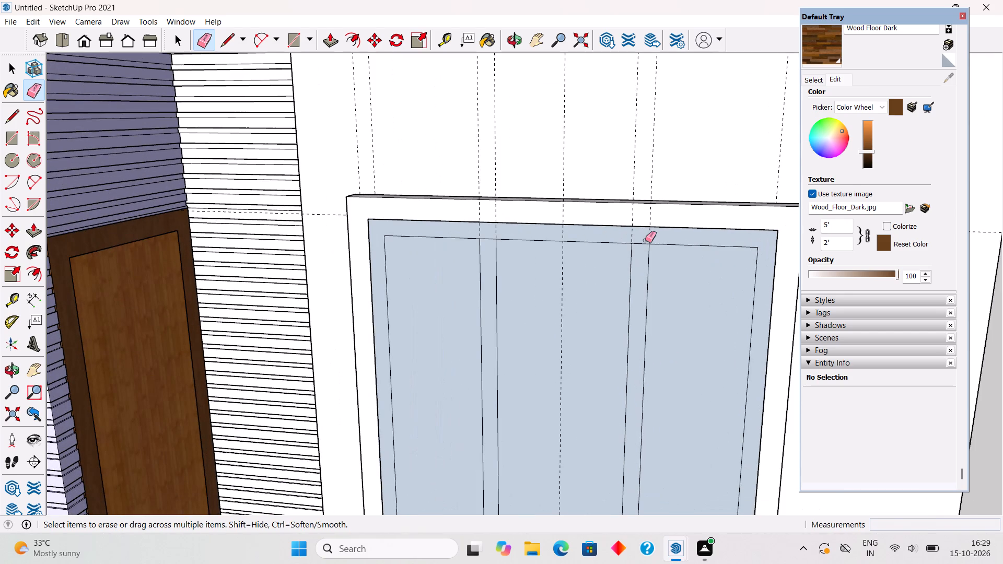
{"action": "left_click", "coordinate": [645, 244]}
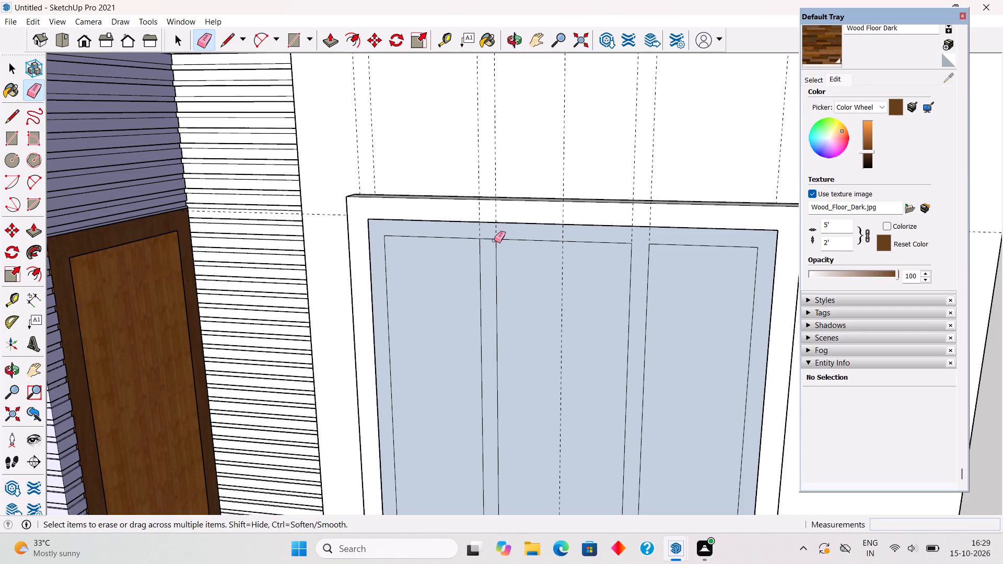
{"action": "left_click", "coordinate": [487, 238]}
Delete the three pane faces between the mullions to open up the window frame.
{"action": "key", "text": "space"}
{"action": "left_click", "coordinate": [464, 285]}
{"action": "key", "text": "Delete"}
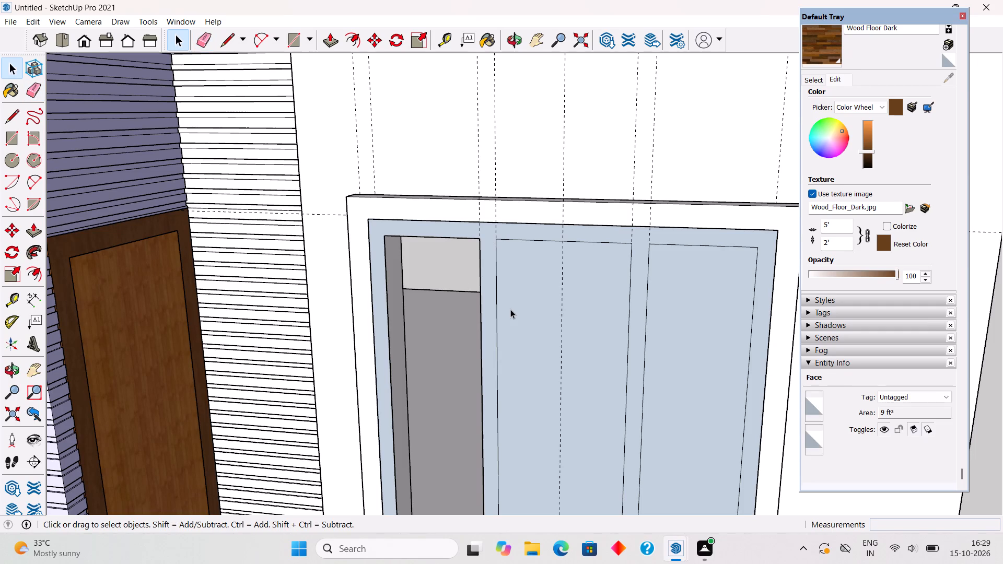
{"action": "left_click", "coordinate": [510, 309]}
{"action": "key", "text": "Delete"}
{"action": "left_click", "coordinate": [685, 313]}
{"action": "key", "text": "Delete"}
Extrude the divided window frame face 3" outward with Push/Pull.
{"action": "left_click", "coordinate": [634, 342]}
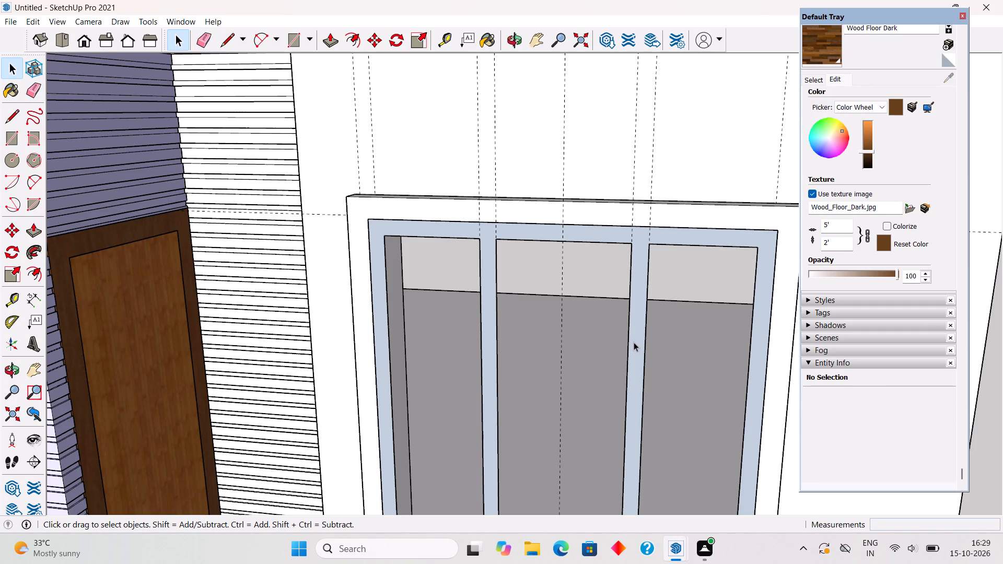
{"action": "key", "text": "p"}
{"action": "left_click", "coordinate": [634, 342]}
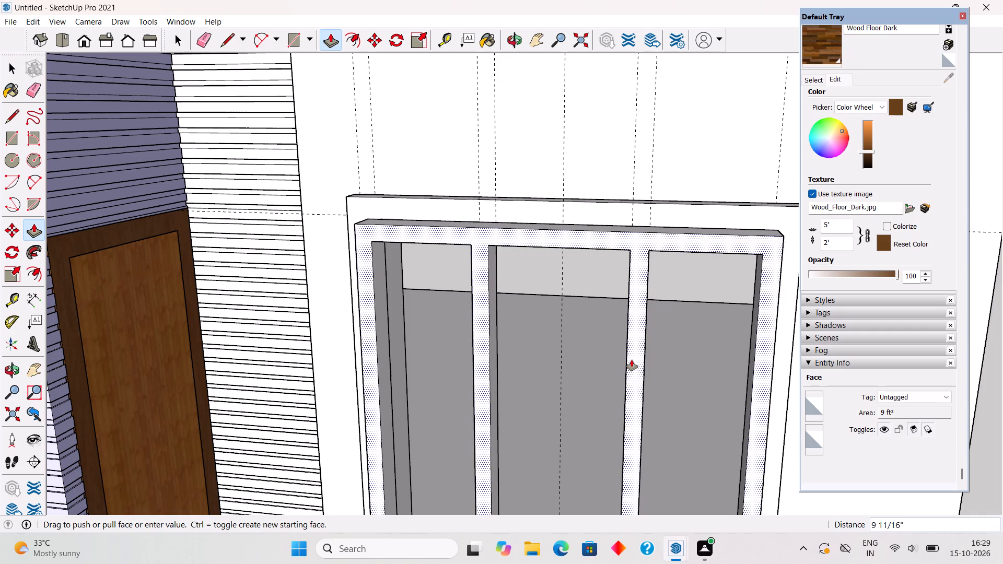
{"action": "type", "text": "3\""}
{"action": "key", "text": "Return"}
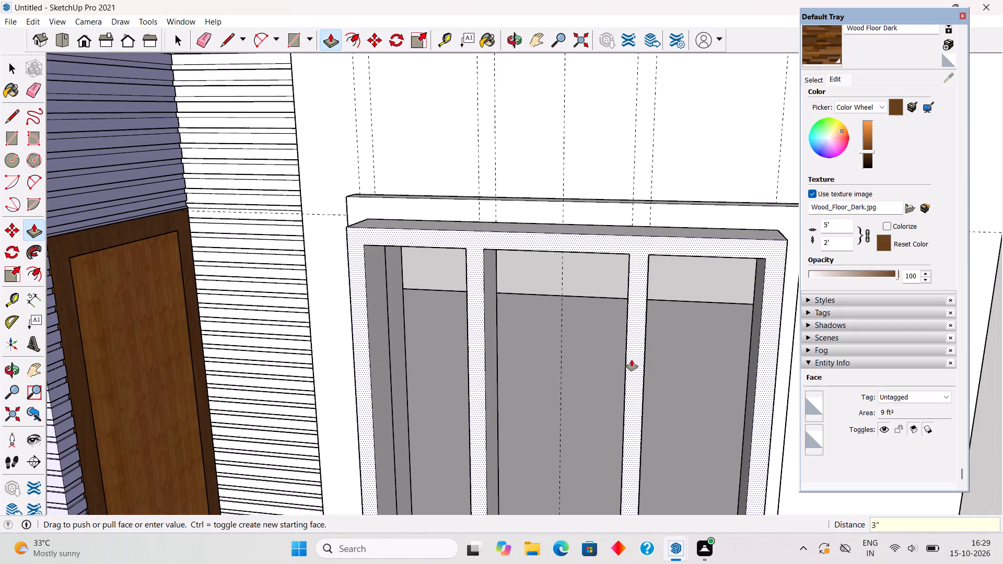
{"action": "key", "text": "space"}
Select the entire divided window frame and make it a group.
{"action": "scroll", "coordinate": [631, 358], "scroll_direction": "down", "scroll_amount": 9}
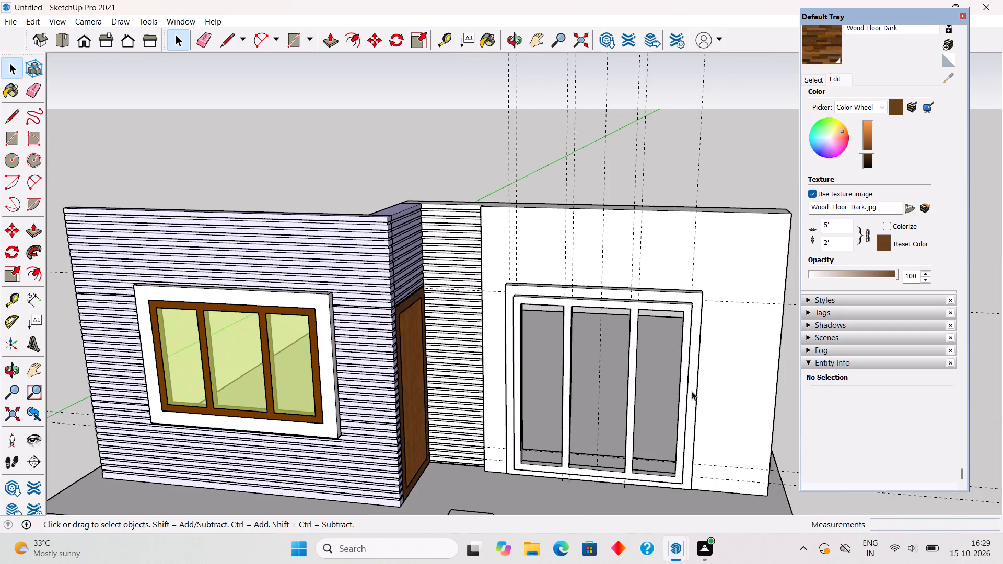
{"action": "middle_click_drag", "start_coordinate": [672, 407], "coordinate": [525, 346]}
{"action": "scroll", "coordinate": [576, 403], "scroll_direction": "up", "scroll_amount": 4}
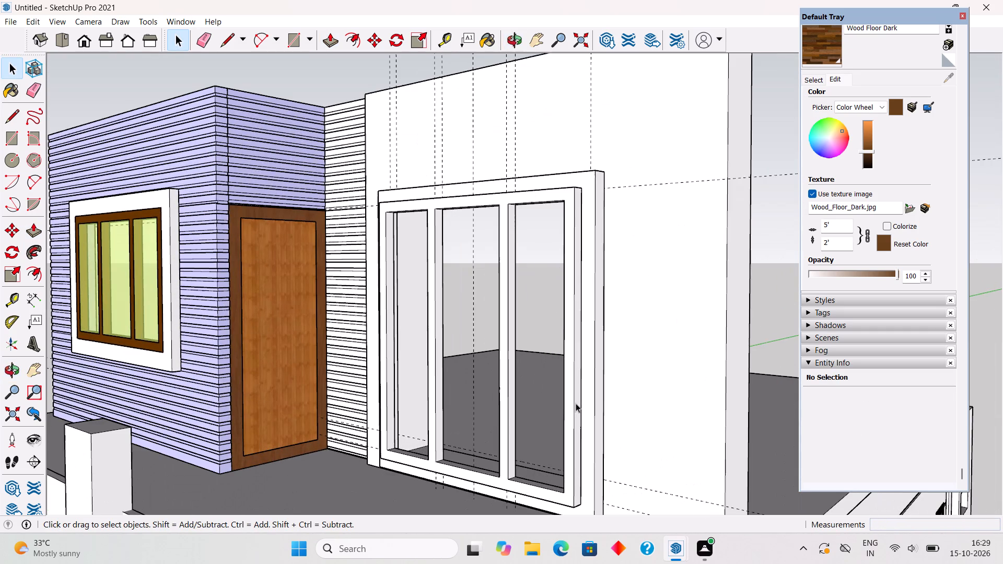
{"action": "triple_click", "coordinate": [576, 403]}
{"action": "right_click", "coordinate": [576, 403]}
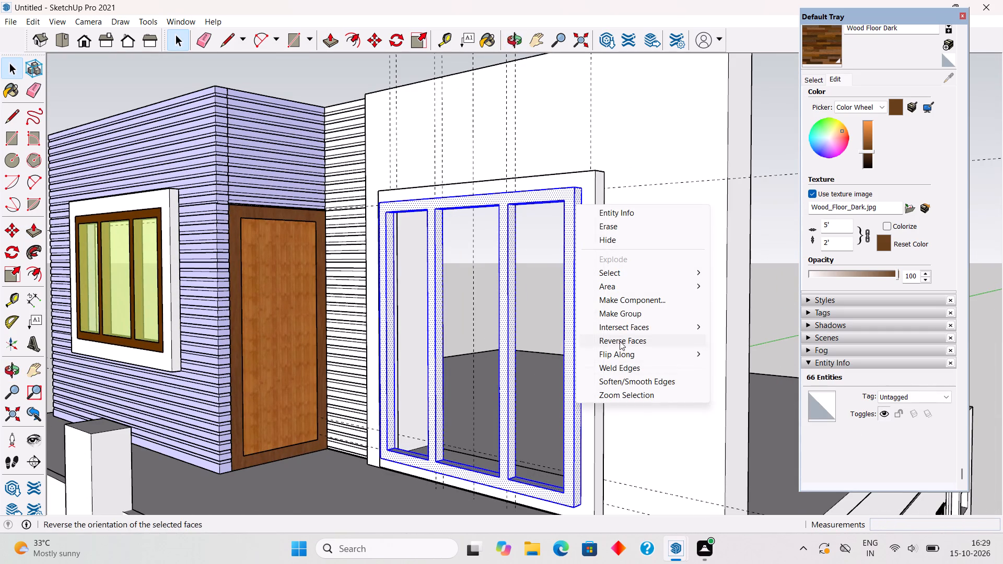
{"action": "left_click", "coordinate": [628, 310]}
{"action": "left_click", "coordinate": [820, 258]}
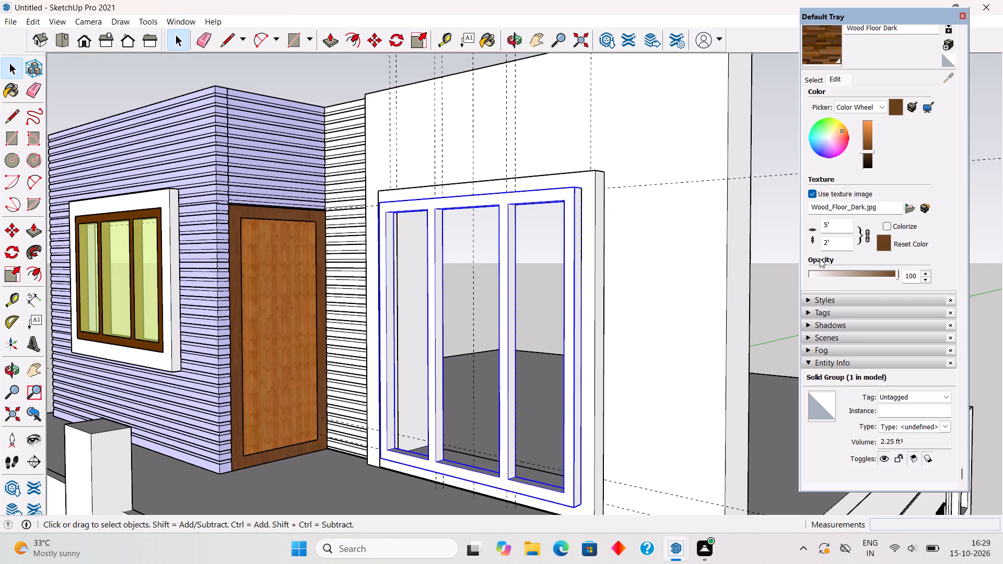
{"action": "left_click", "coordinate": [755, 262]}
Move the window frame group 3" back into the opening by its lower outer corner, flush with the surrounding frame's face.
{"action": "scroll", "coordinate": [751, 288], "scroll_direction": "down", "scroll_amount": 4}
{"action": "scroll", "coordinate": [635, 451], "scroll_direction": "up", "scroll_amount": 5}
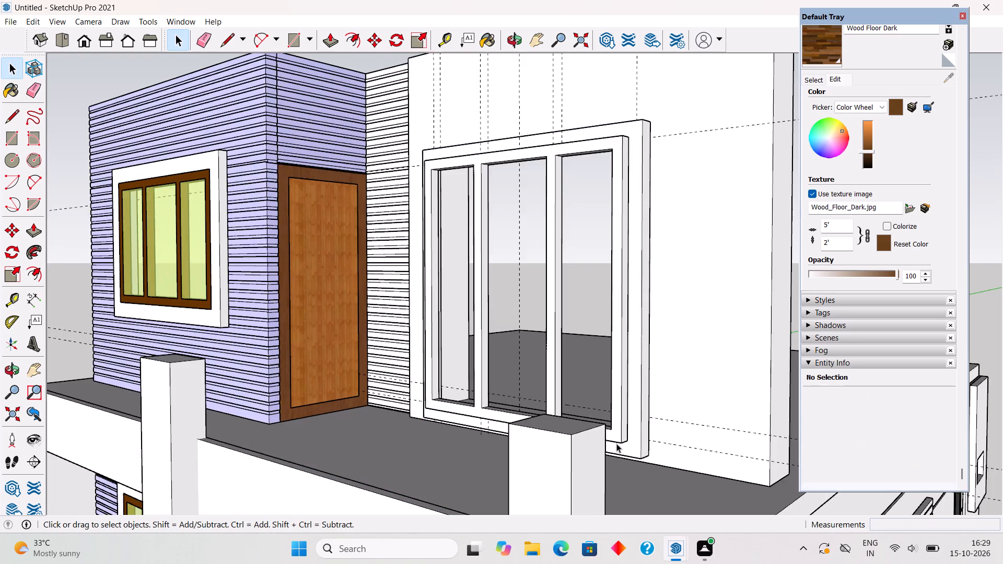
{"action": "middle_click_drag", "start_coordinate": [615, 446], "coordinate": [624, 487]}
{"action": "scroll", "coordinate": [624, 486], "scroll_direction": "up", "scroll_amount": 10}
{"action": "middle_click_drag", "start_coordinate": [644, 469], "coordinate": [731, 476]}
{"action": "scroll", "coordinate": [689, 472], "scroll_direction": "up", "scroll_amount": 4}
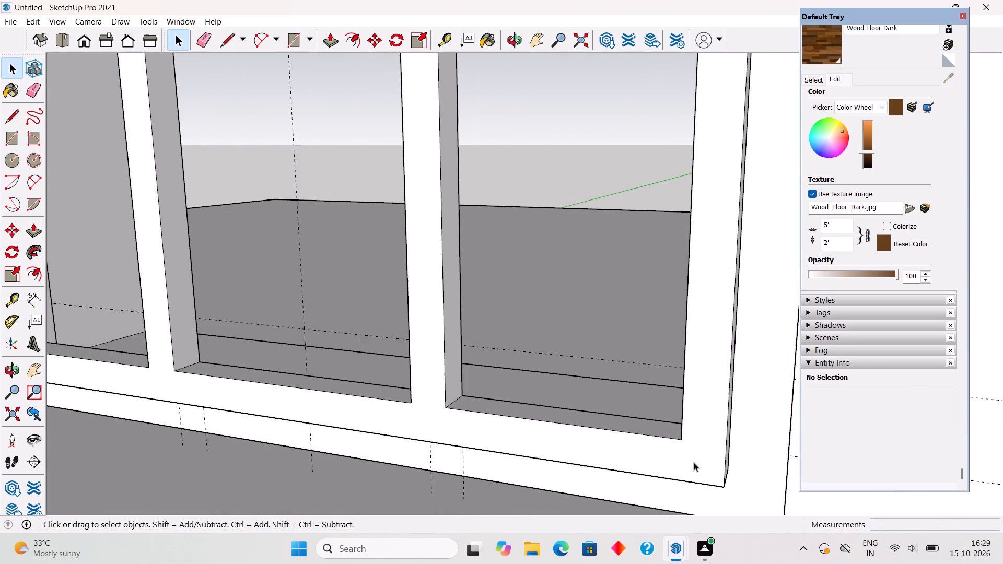
{"action": "scroll", "coordinate": [694, 462], "scroll_direction": "up", "scroll_amount": 1}
{"action": "left_click", "coordinate": [697, 461]}
{"action": "key", "text": "m"}
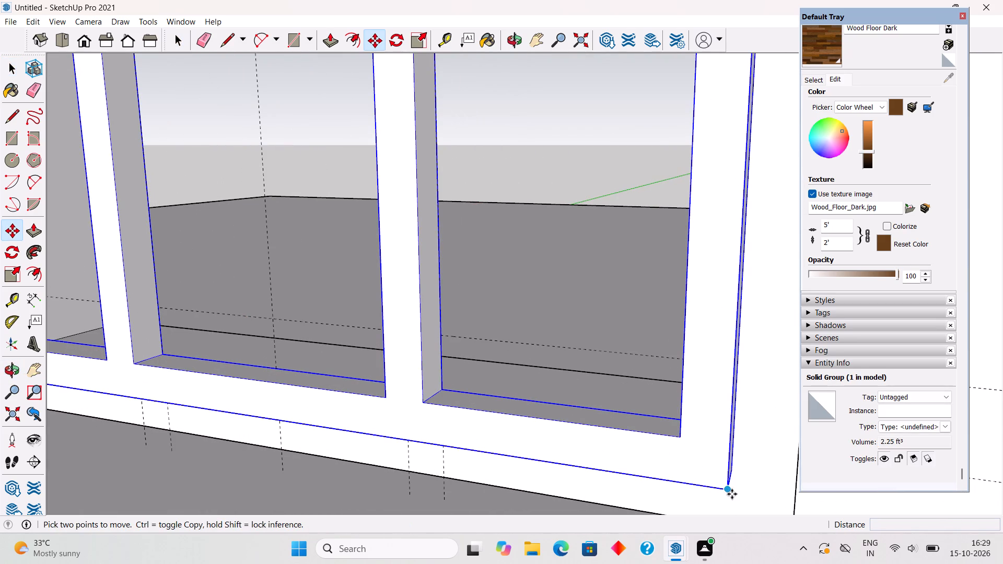
{"action": "left_click", "coordinate": [728, 490]}
{"action": "left_click", "coordinate": [731, 472]}
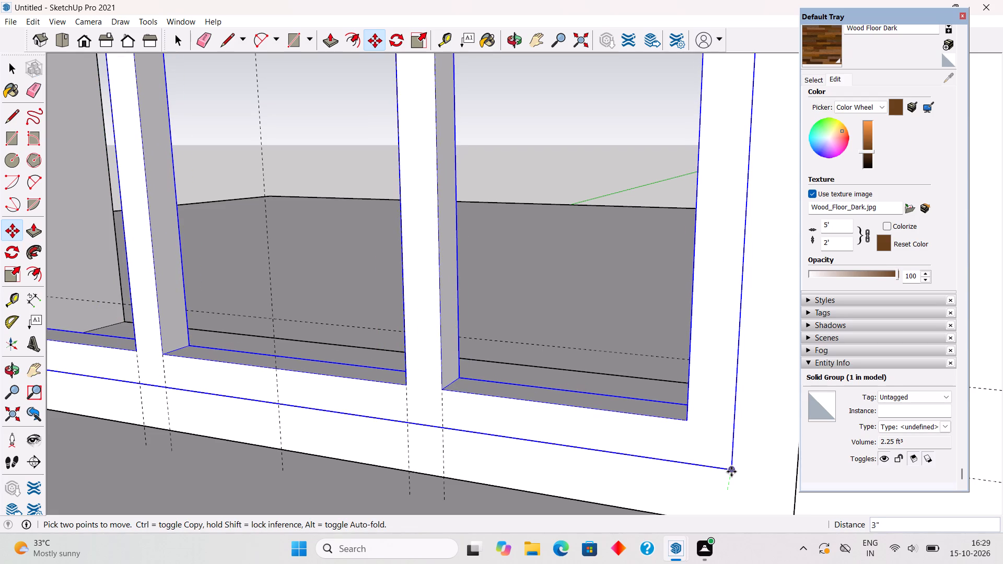
{"action": "key", "text": "space"}
{"action": "middle_click_drag", "start_coordinate": [679, 381], "coordinate": [704, 383]}
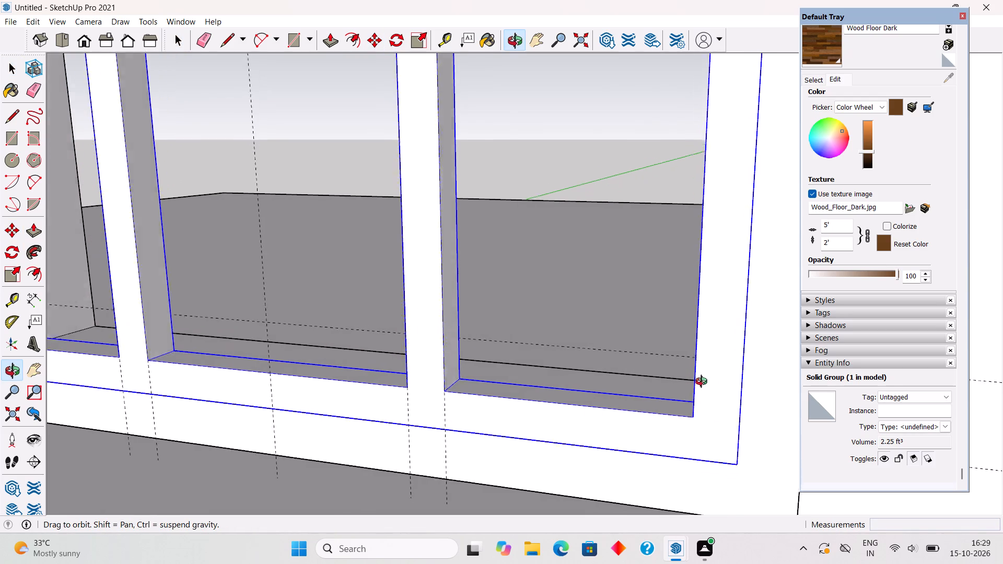
Move the divided window frame group 4" further back into the opening by its lower outer corner.
{"action": "middle_click_drag", "start_coordinate": [704, 383], "coordinate": [786, 381]}
{"action": "scroll", "coordinate": [786, 381], "scroll_direction": "down", "scroll_amount": 3}
{"action": "scroll", "coordinate": [754, 414], "scroll_direction": "up", "scroll_amount": 4}
{"action": "key", "text": "m"}
{"action": "scroll", "coordinate": [757, 434], "scroll_direction": "up", "scroll_amount": 1}
{"action": "left_click", "coordinate": [761, 425]}
{"action": "scroll", "coordinate": [741, 388], "scroll_direction": "up", "scroll_amount": 2}
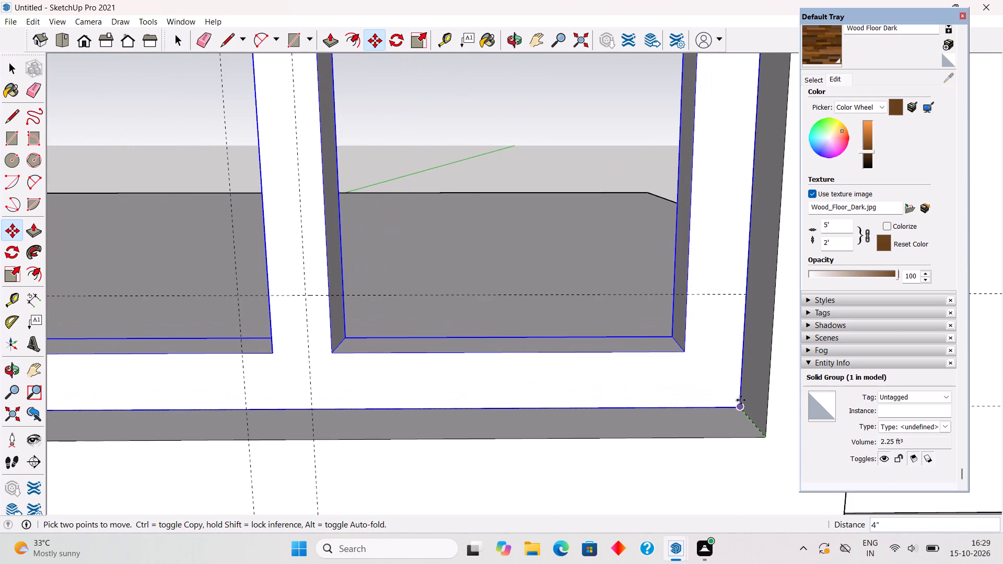
{"action": "left_click", "coordinate": [741, 400]}
{"action": "key", "text": "space"}
{"action": "left_click", "coordinate": [586, 173]}
Draw a 1' 6" by 6' rectangle filling the window pane nearest the slatted wall.
{"action": "scroll", "coordinate": [586, 173], "scroll_direction": "down", "scroll_amount": 4}
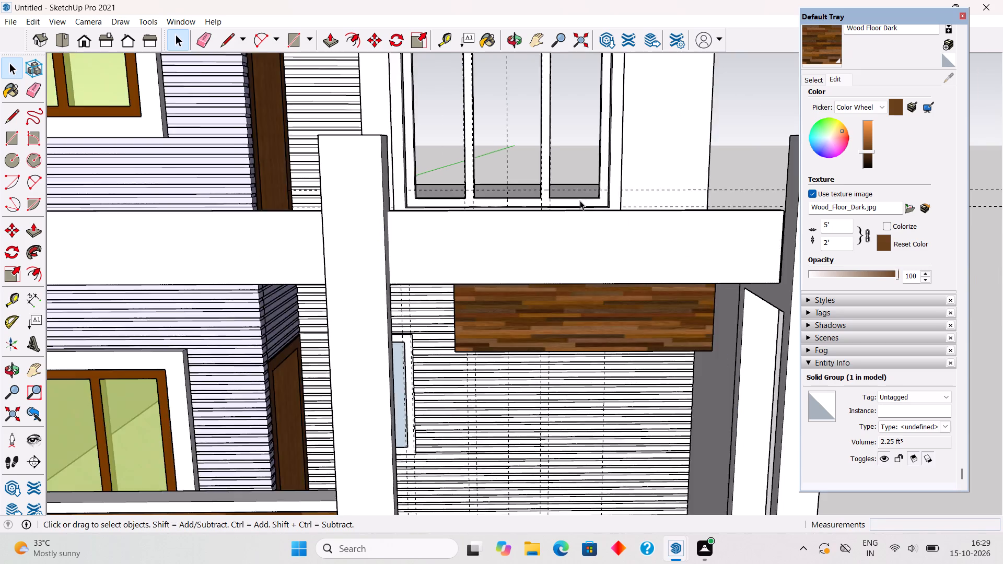
{"action": "scroll", "coordinate": [580, 201], "scroll_direction": "down", "scroll_amount": 6}
{"action": "middle_click_drag", "start_coordinate": [572, 225], "coordinate": [536, 239]}
{"action": "scroll", "coordinate": [536, 239], "scroll_direction": "down", "scroll_amount": 3}
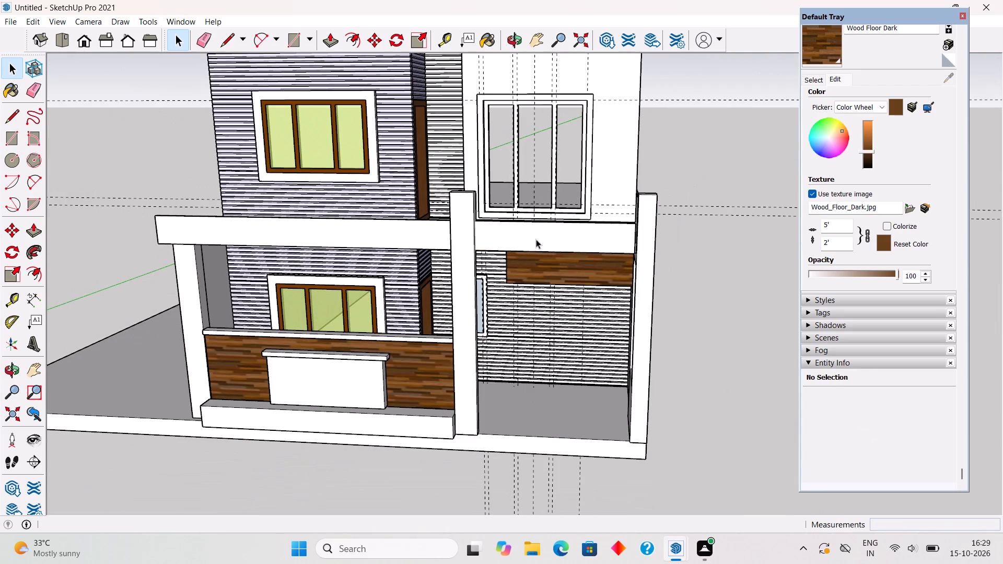
{"action": "key", "text": "r"}
{"action": "scroll", "coordinate": [472, 52], "scroll_direction": "up", "scroll_amount": 5}
{"action": "scroll", "coordinate": [524, 121], "scroll_direction": "up", "scroll_amount": 3}
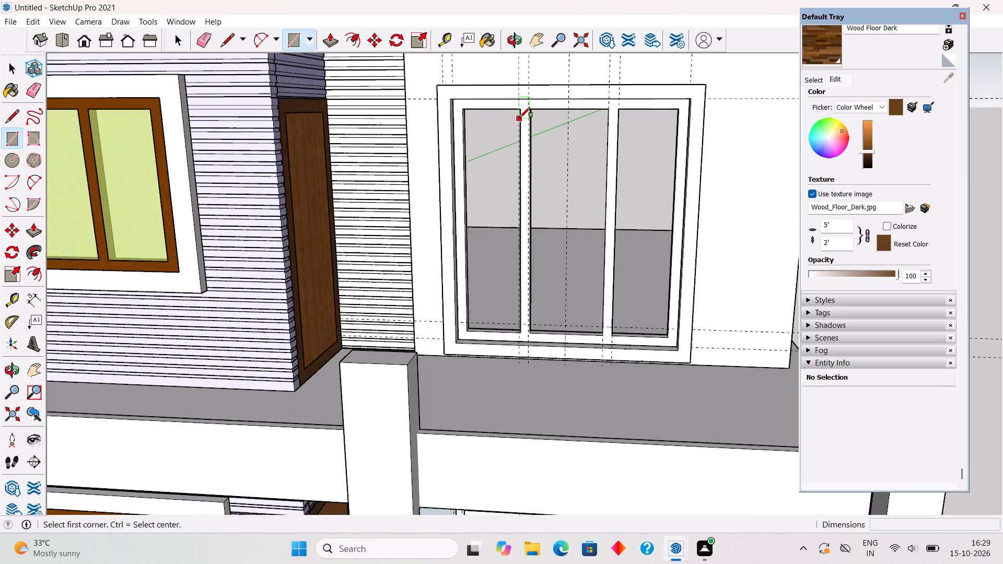
{"action": "scroll", "coordinate": [520, 118], "scroll_direction": "up", "scroll_amount": 8}
{"action": "scroll", "coordinate": [473, 108], "scroll_direction": "down", "scroll_amount": 4}
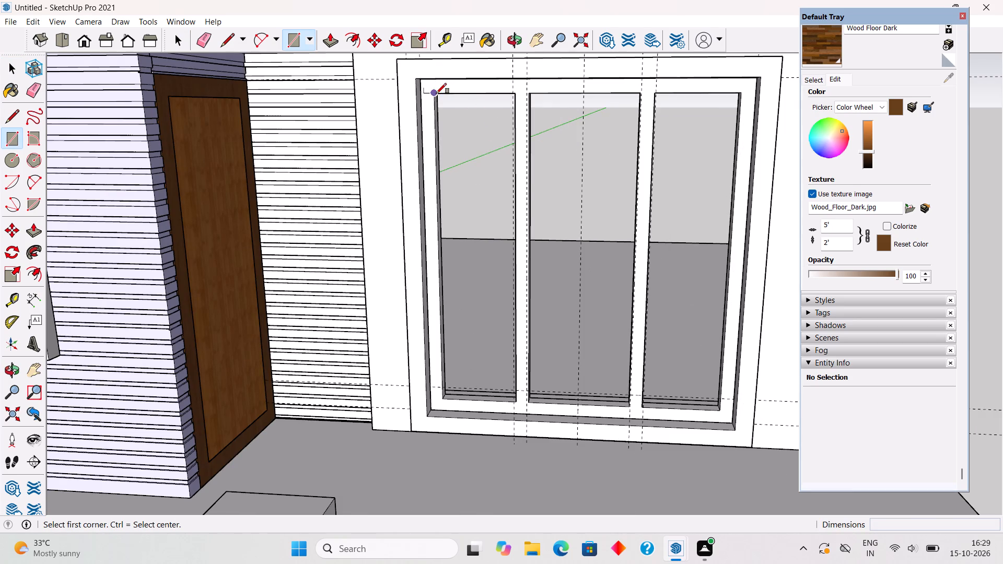
{"action": "left_click", "coordinate": [436, 93]}
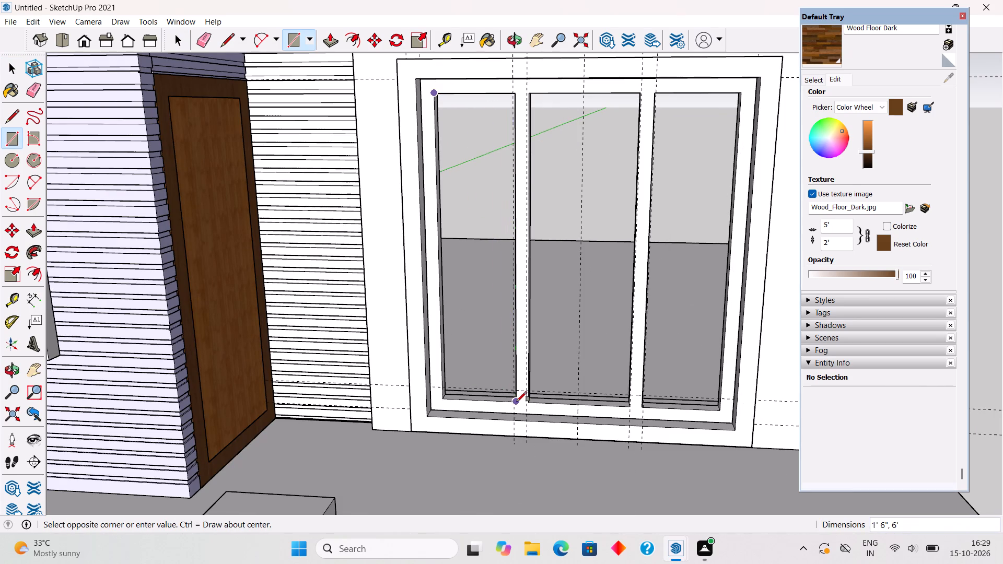
{"action": "left_click", "coordinate": [517, 402]}
{"action": "left_click", "coordinate": [530, 93]}
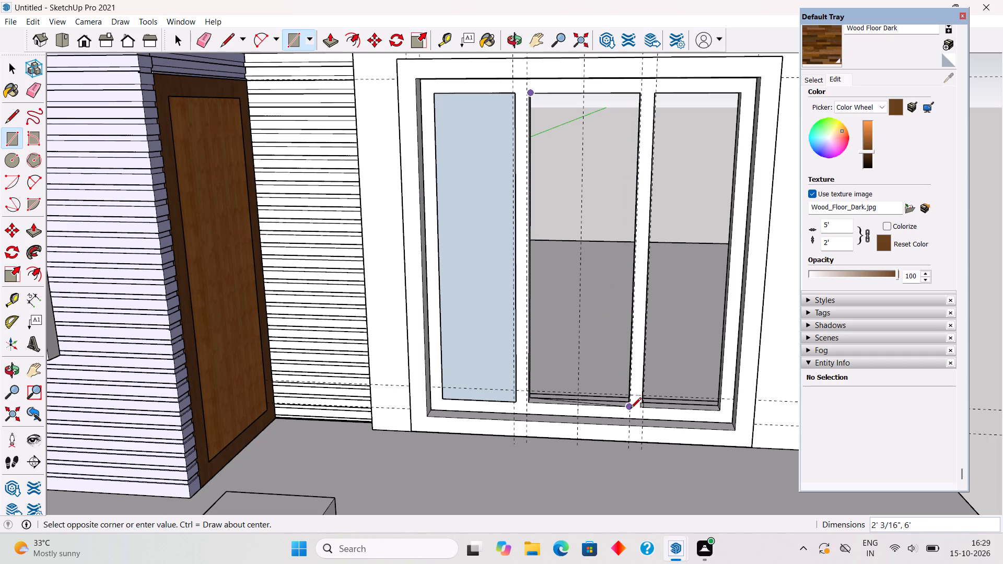
{"action": "key", "text": "space"}
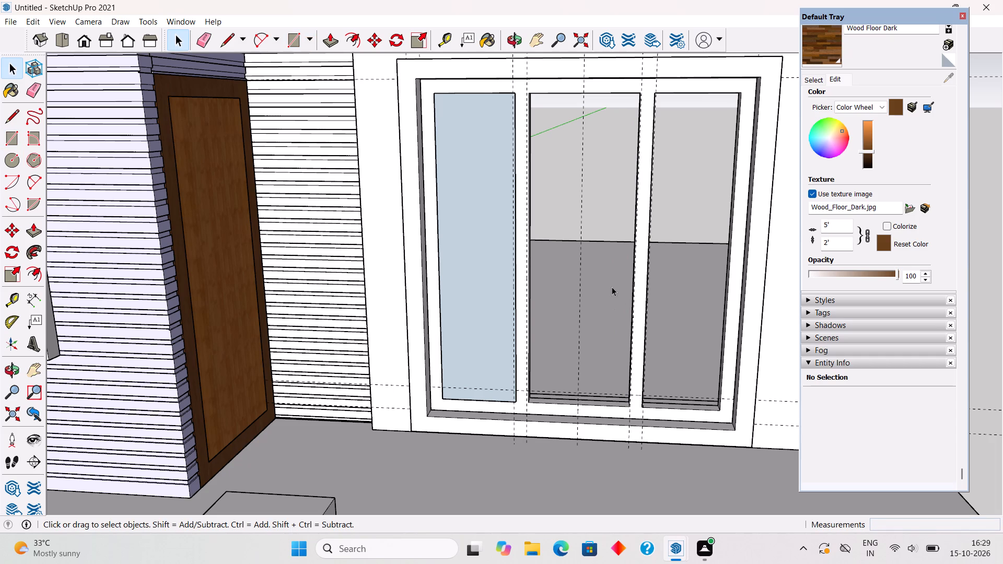
Draw a 2' by 6' rectangle filling the middle window pane from corner to corner.
{"action": "middle_click_drag", "start_coordinate": [602, 348], "coordinate": [646, 343]}
{"action": "scroll", "coordinate": [646, 343], "scroll_direction": "down", "scroll_amount": 3}
{"action": "middle_click_drag", "start_coordinate": [501, 315], "coordinate": [565, 370]}
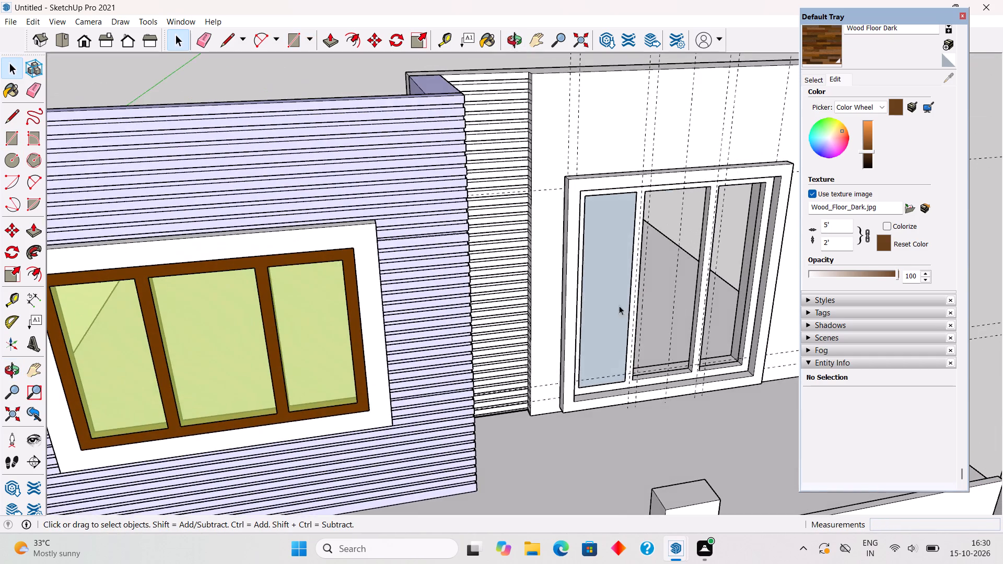
{"action": "scroll", "coordinate": [741, 236], "scroll_direction": "up", "scroll_amount": 5}
{"action": "scroll", "coordinate": [747, 216], "scroll_direction": "down", "scroll_amount": 4}
{"action": "scroll", "coordinate": [784, 171], "scroll_direction": "up", "scroll_amount": 2}
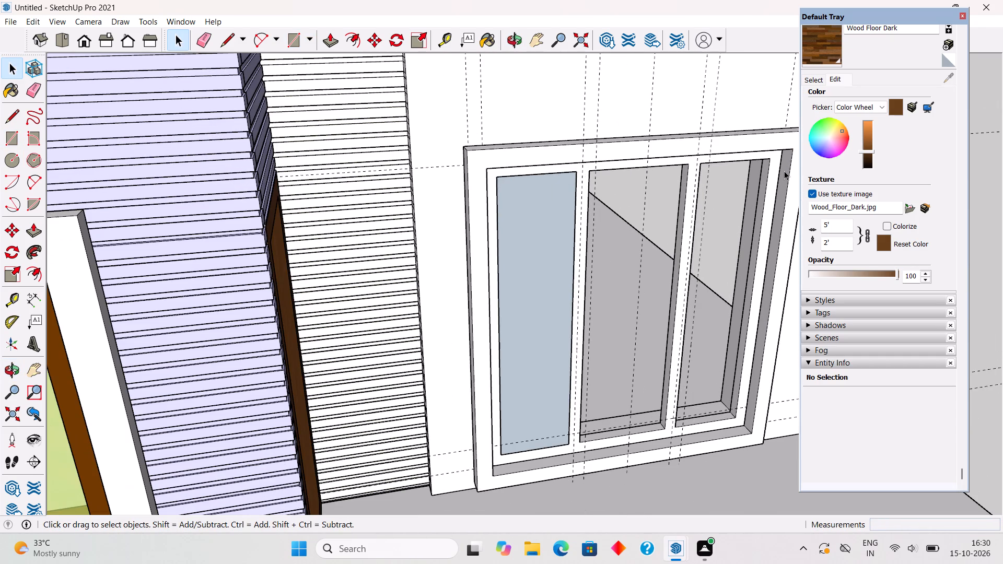
{"action": "key", "text": "r"}
{"action": "scroll", "coordinate": [587, 169], "scroll_direction": "up", "scroll_amount": 3}
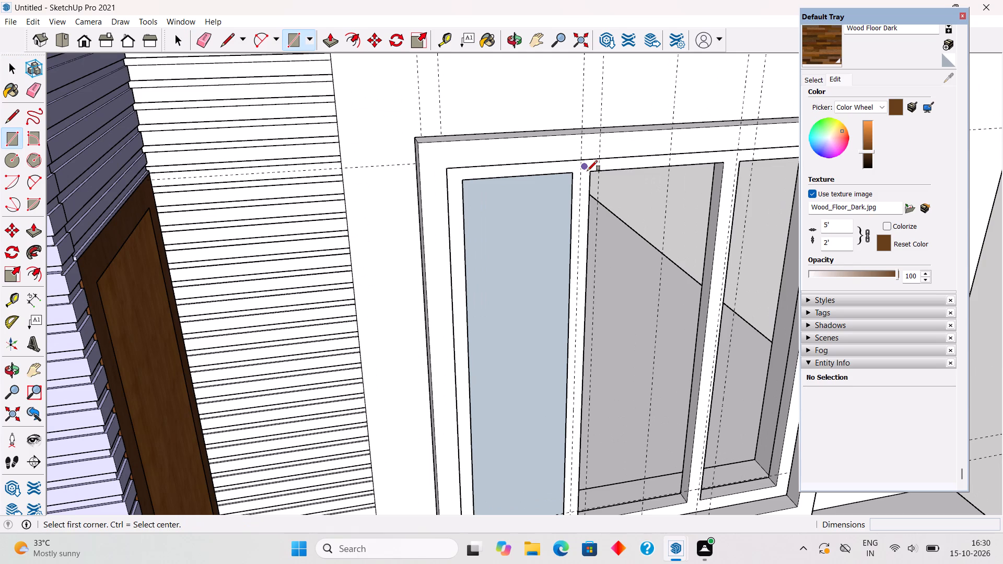
{"action": "left_click", "coordinate": [592, 173]}
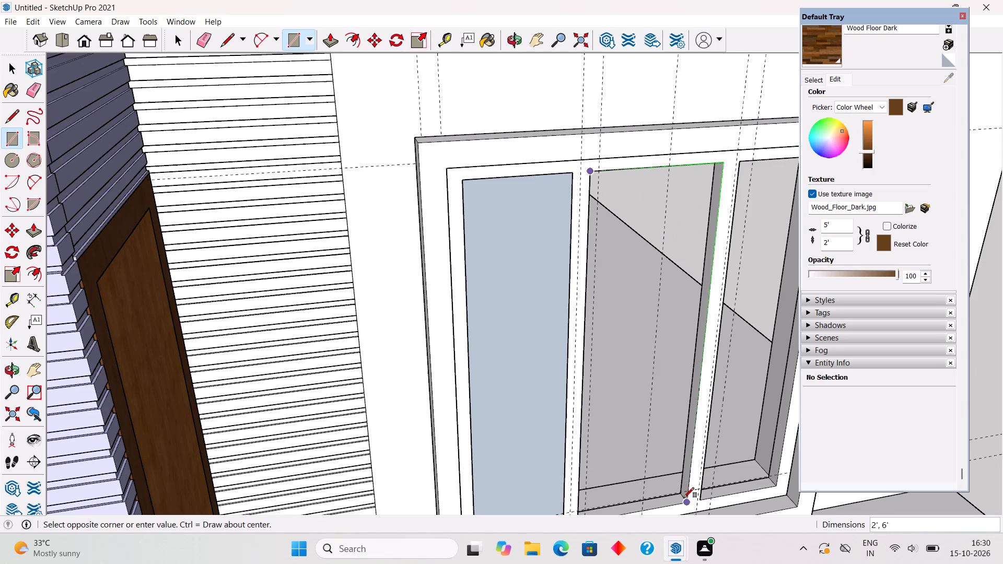
{"action": "left_click", "coordinate": [683, 498]}
Draw a 1' 6" by 6' rectangle filling the remaining window pane farthest from the slatted wall.
{"action": "scroll", "coordinate": [587, 319], "scroll_direction": "down", "scroll_amount": 4}
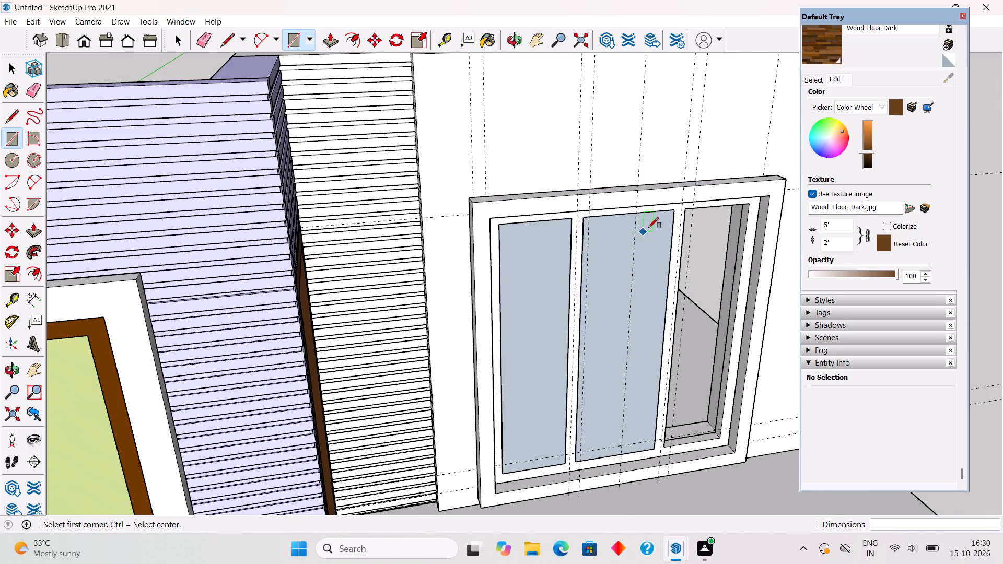
{"action": "scroll", "coordinate": [689, 207], "scroll_direction": "up", "scroll_amount": 3}
{"action": "left_click", "coordinate": [689, 207]}
{"action": "scroll", "coordinate": [707, 276], "scroll_direction": "down", "scroll_amount": 4}
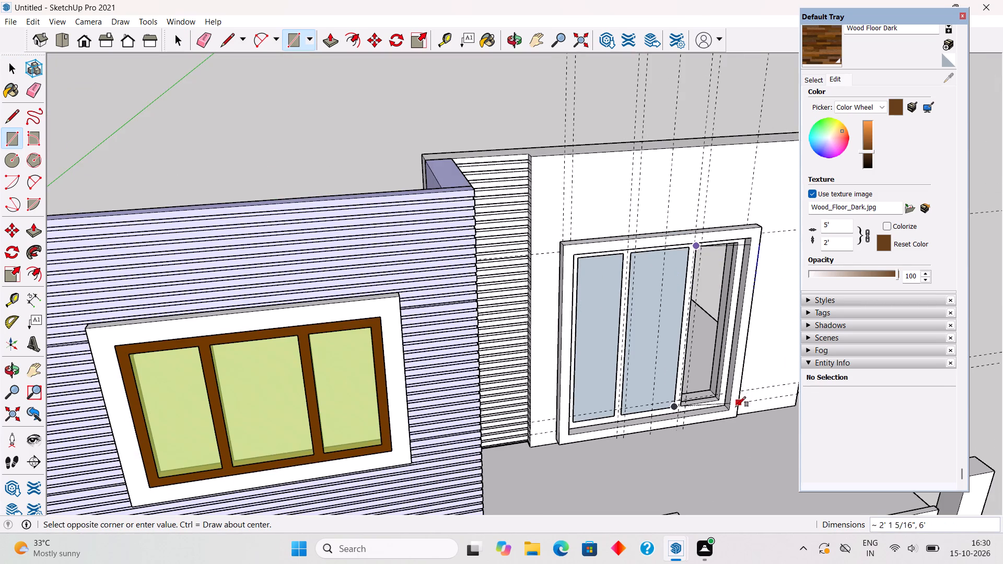
{"action": "scroll", "coordinate": [721, 401], "scroll_direction": "up", "scroll_amount": 6}
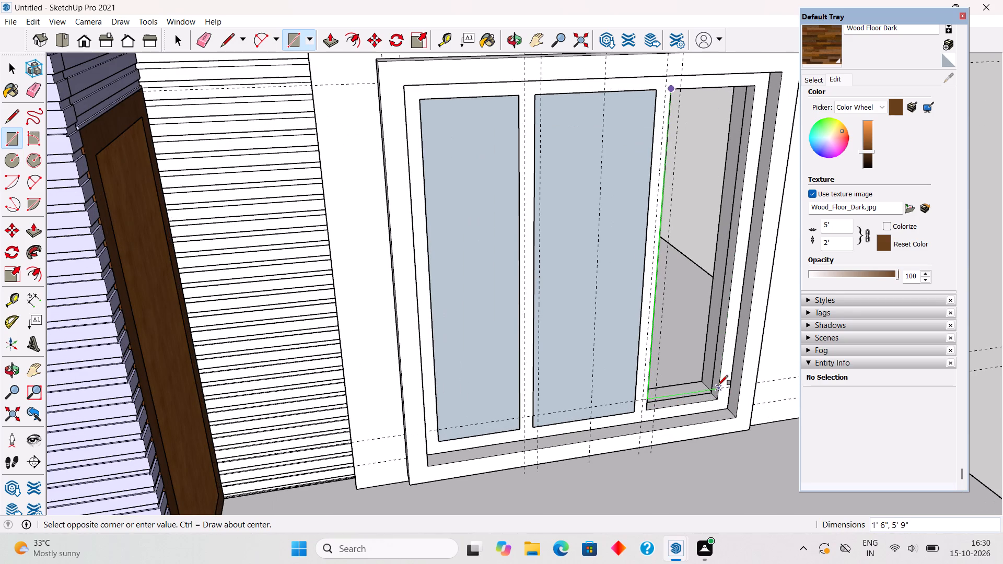
{"action": "left_click", "coordinate": [718, 402]}
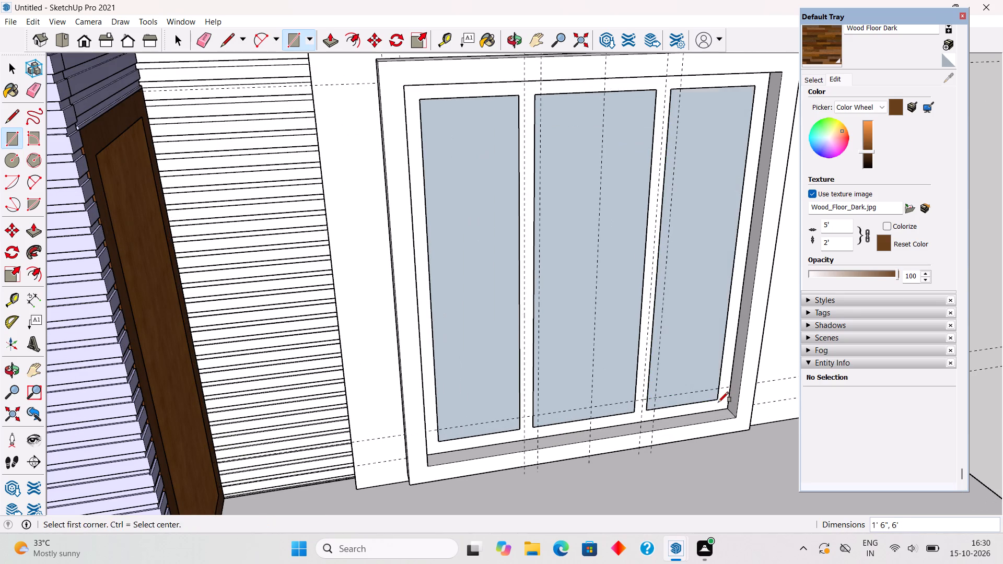
Make each of the three window pane rectangles, with its edges, a separate group.
{"action": "key", "text": "space"}
{"action": "triple_click", "coordinate": [690, 351]}
{"action": "right_click", "coordinate": [690, 351]}
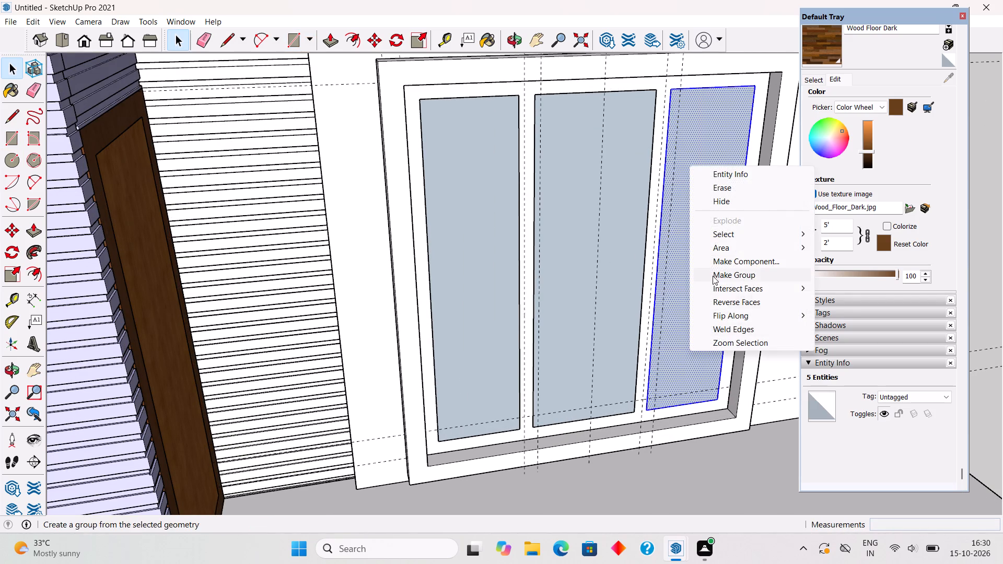
{"action": "left_click", "coordinate": [715, 272]}
{"action": "triple_click", "coordinate": [584, 276]}
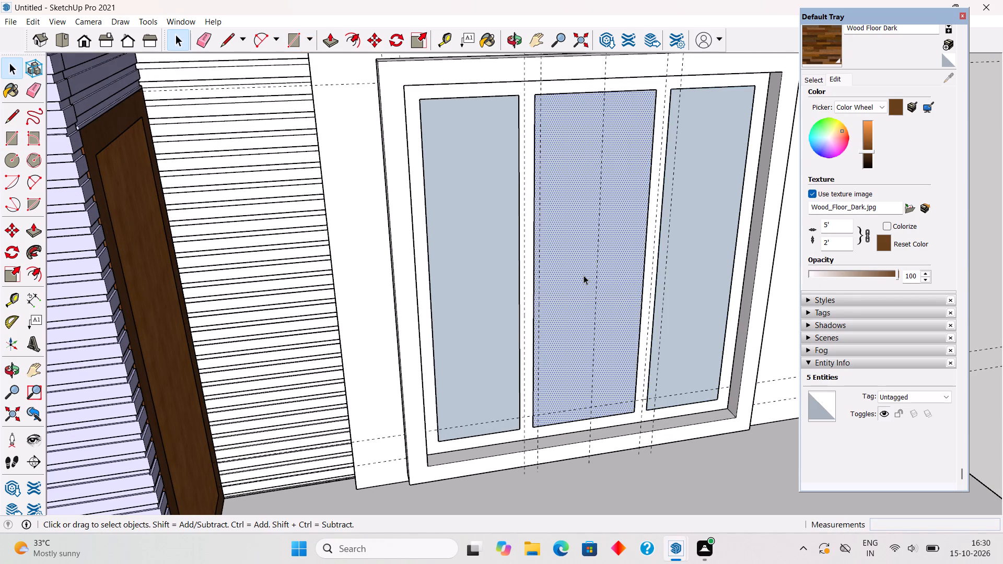
{"action": "right_click", "coordinate": [584, 275]}
{"action": "left_click", "coordinate": [625, 382]}
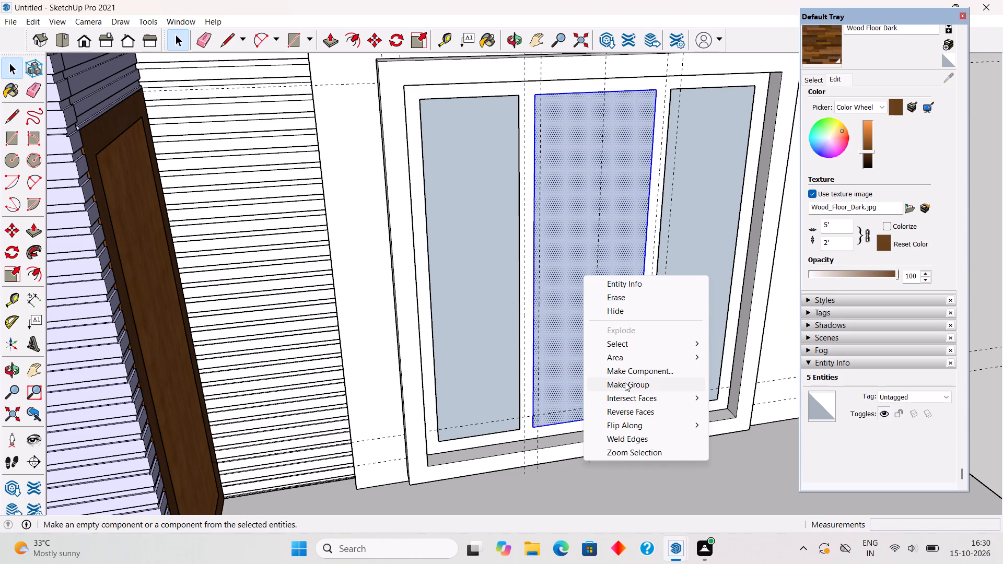
{"action": "double_click", "coordinate": [483, 266]}
{"action": "left_click", "coordinate": [482, 265]}
{"action": "right_click", "coordinate": [482, 265]}
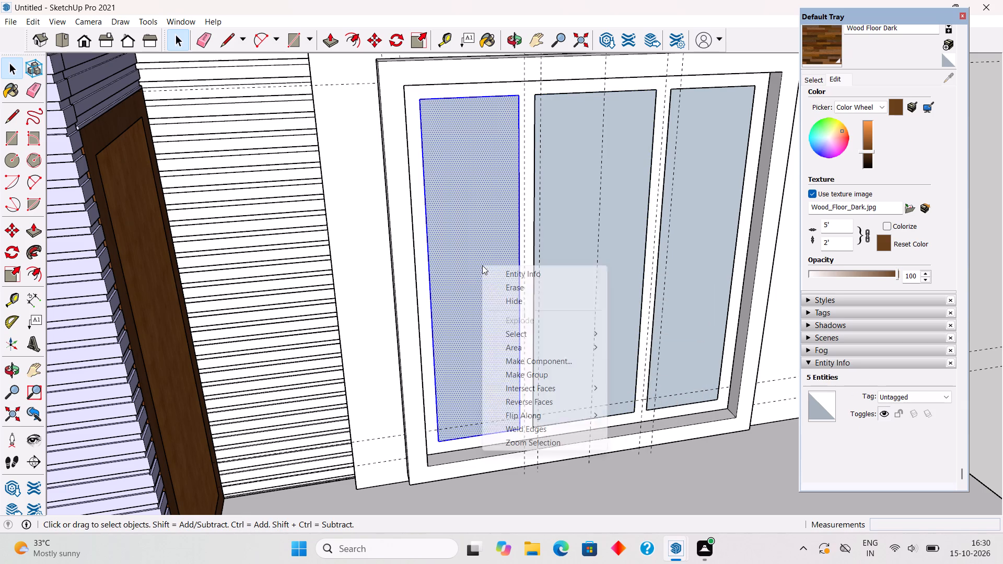
{"action": "left_click", "coordinate": [526, 369]}
{"action": "scroll", "coordinate": [526, 369], "scroll_direction": "down", "scroll_amount": 7}
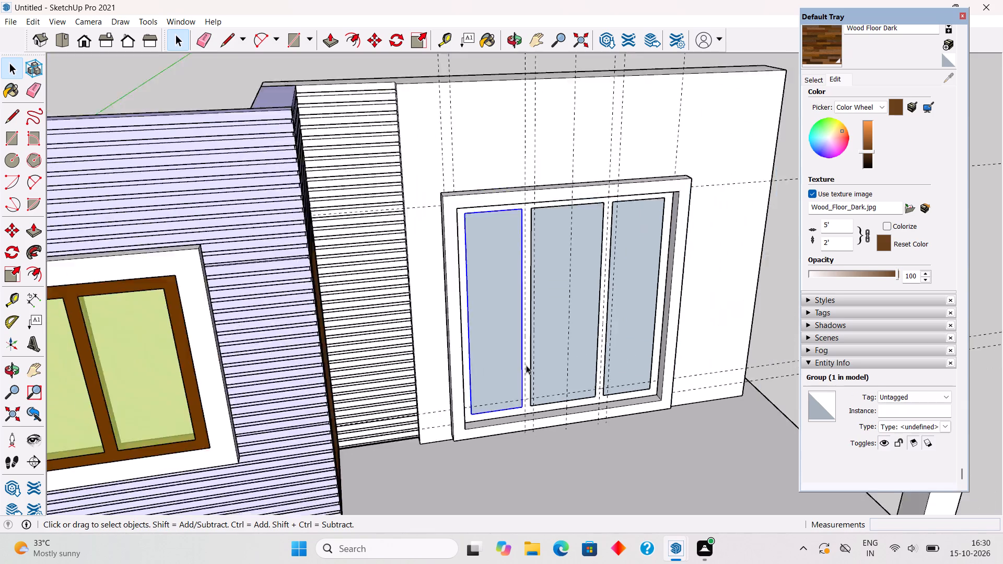
{"action": "scroll", "coordinate": [526, 365], "scroll_direction": "down", "scroll_amount": 9}
{"action": "left_click", "coordinate": [516, 179]}
Delete all construction guides from the model.
{"action": "middle_click_drag", "start_coordinate": [543, 317], "coordinate": [442, 227]}
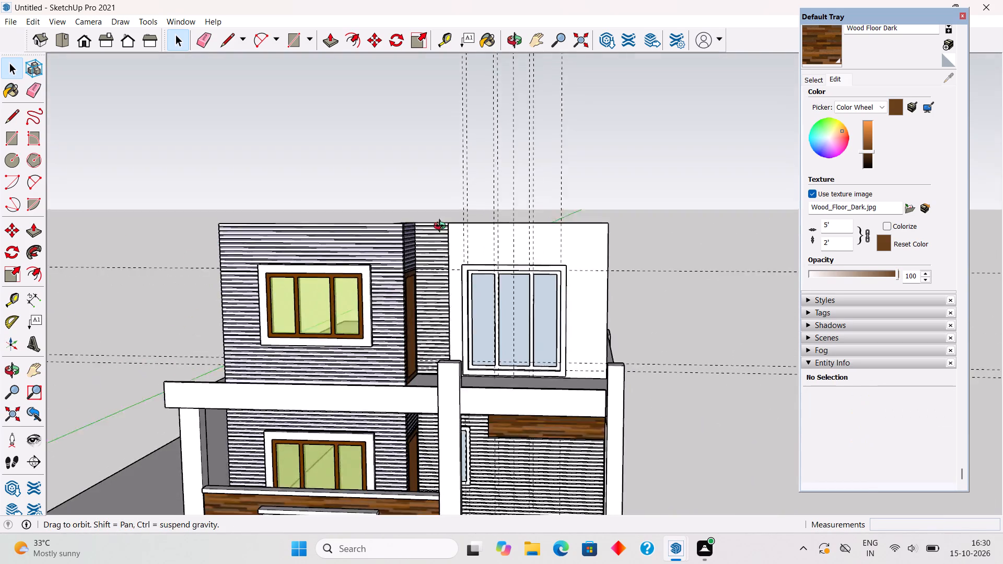
{"action": "middle_click_drag", "start_coordinate": [442, 227], "coordinate": [438, 225]}
{"action": "scroll", "coordinate": [438, 225], "scroll_direction": "down", "scroll_amount": 5}
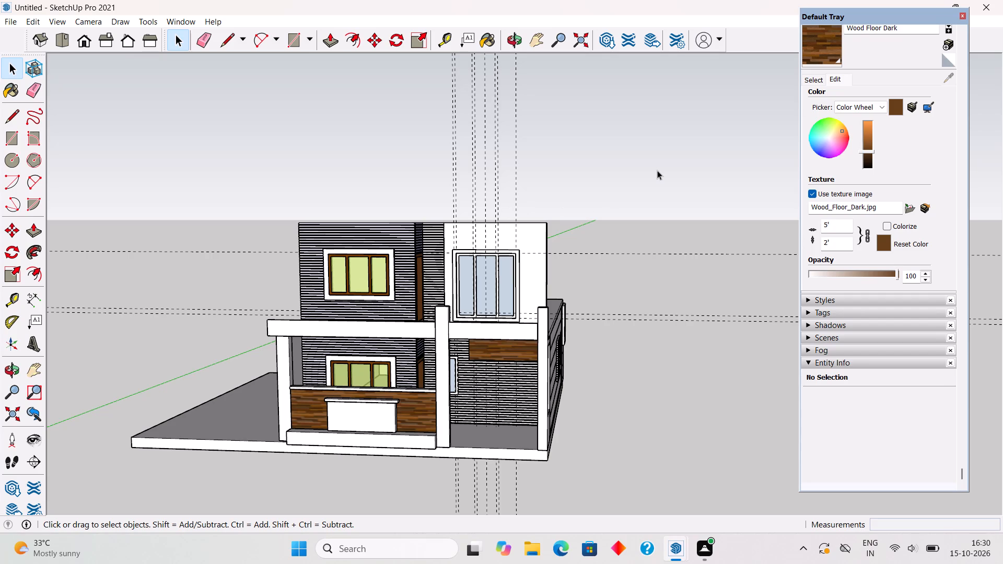
{"action": "left_click", "coordinate": [36, 17]}
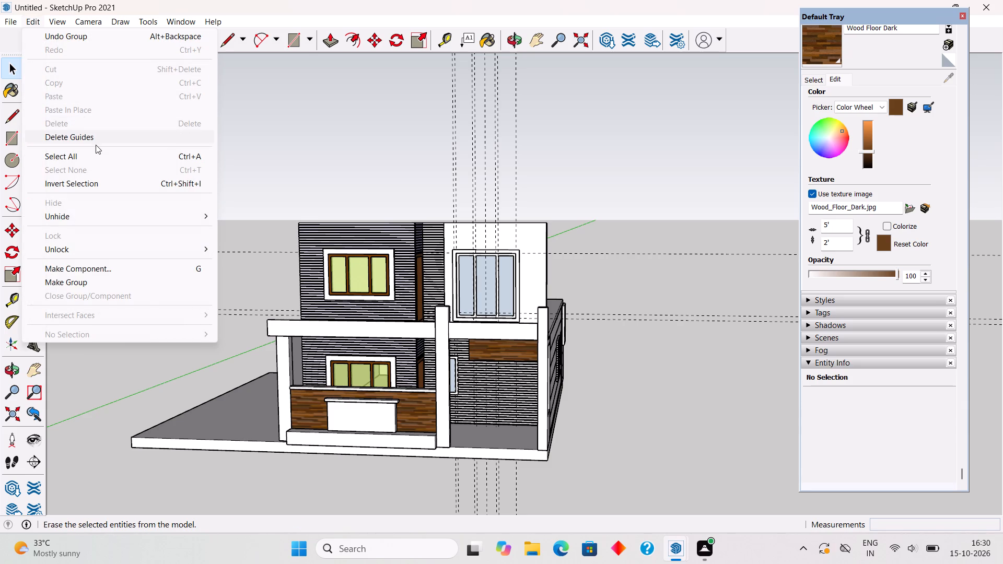
{"action": "left_click", "coordinate": [104, 133]}
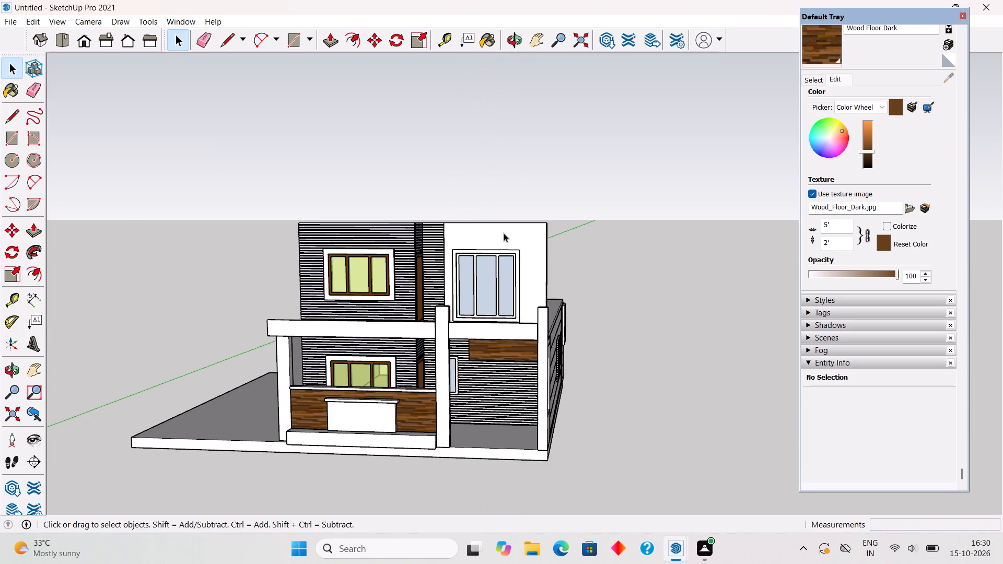
Inspect the upper-floor wall group around the new window, checking its slat edges and plain face.
{"action": "middle_click_drag", "start_coordinate": [521, 262], "coordinate": [421, 262]}
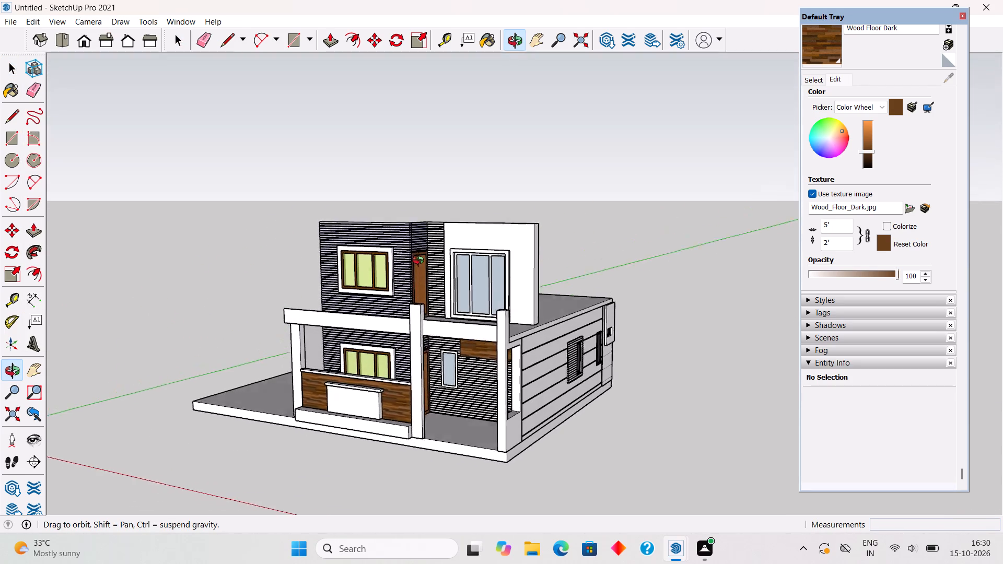
{"action": "middle_click_drag", "start_coordinate": [421, 262], "coordinate": [347, 243]}
{"action": "scroll", "coordinate": [347, 243], "scroll_direction": "up", "scroll_amount": 4}
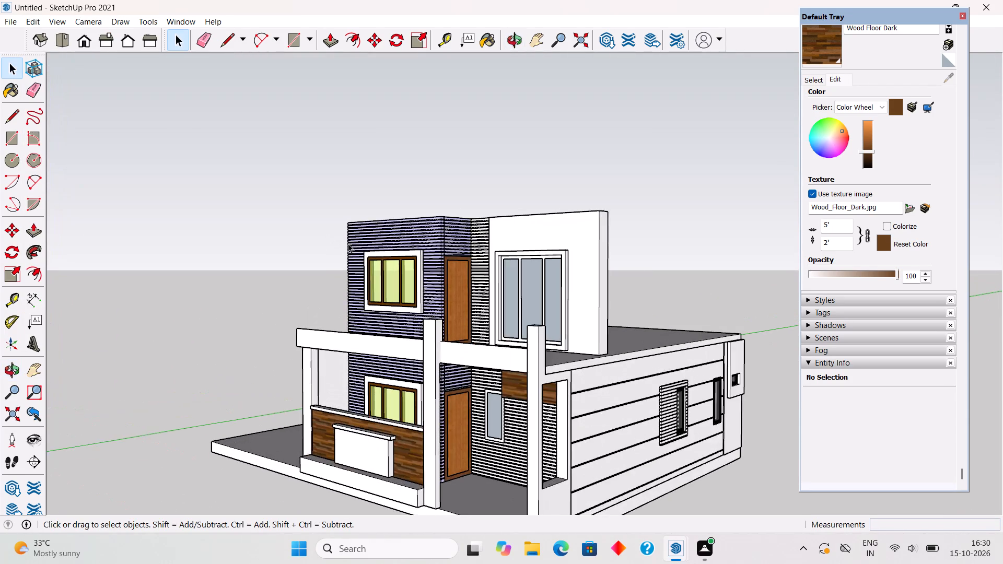
{"action": "scroll", "coordinate": [348, 243], "scroll_direction": "up", "scroll_amount": 1}
{"action": "middle_click_drag", "start_coordinate": [539, 285], "coordinate": [705, 466]}
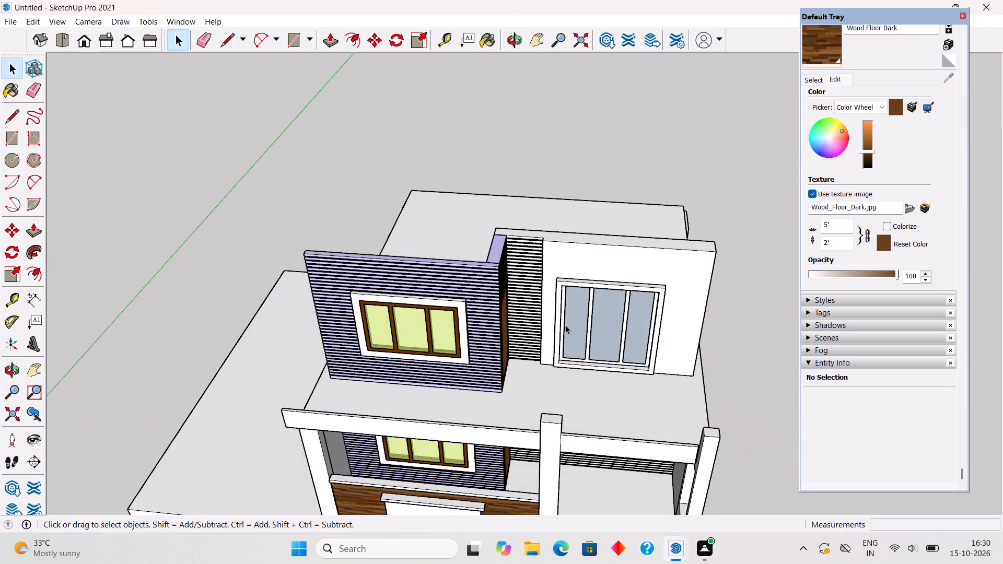
{"action": "scroll", "coordinate": [536, 292], "scroll_direction": "up", "scroll_amount": 5}
{"action": "triple_click", "coordinate": [552, 228]}
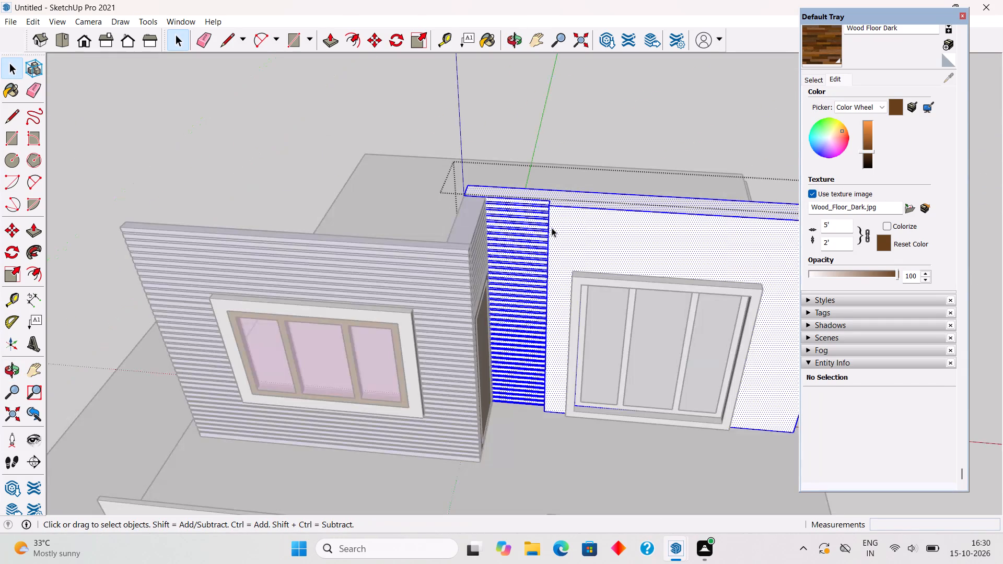
{"action": "left_click", "coordinate": [532, 232]}
{"action": "scroll", "coordinate": [532, 232], "scroll_direction": "up", "scroll_amount": 5}
{"action": "middle_click_drag", "start_coordinate": [541, 209], "coordinate": [541, 201]}
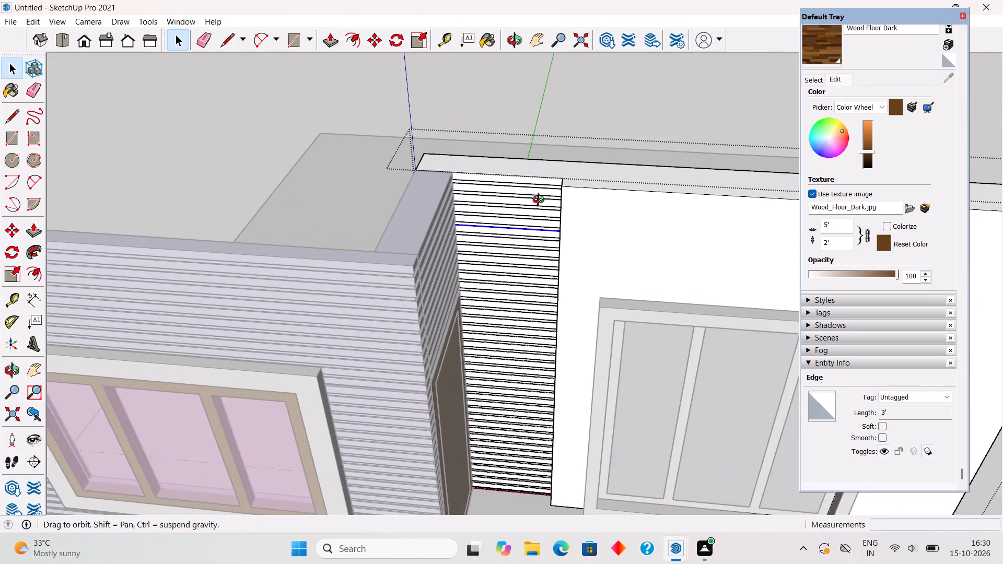
{"action": "middle_click_drag", "start_coordinate": [541, 201], "coordinate": [543, 159]}
{"action": "scroll", "coordinate": [543, 159], "scroll_direction": "up", "scroll_amount": 1}
{"action": "left_click", "coordinate": [550, 218]}
{"action": "scroll", "coordinate": [550, 218], "scroll_direction": "down", "scroll_amount": 4}
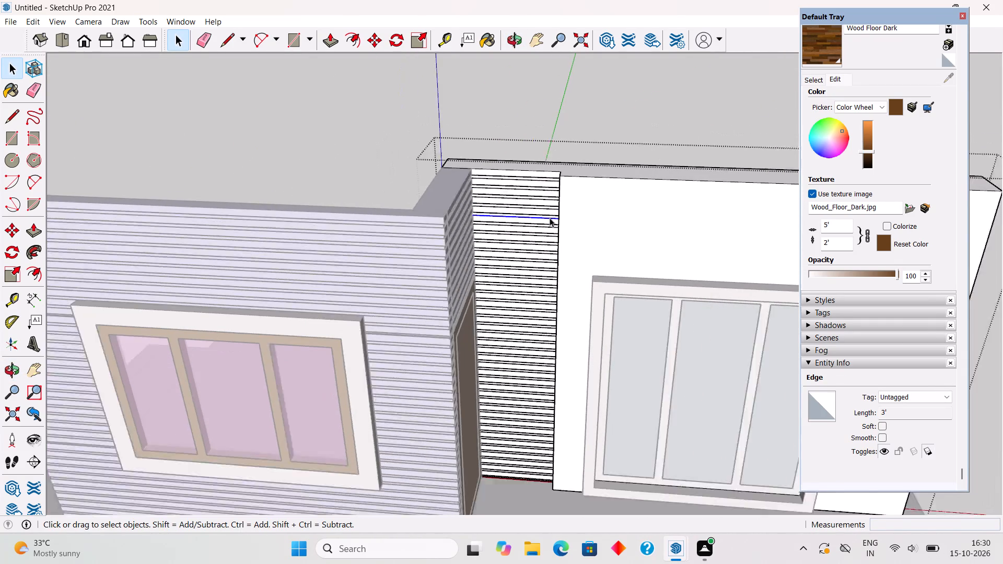
{"action": "scroll", "coordinate": [550, 218], "scroll_direction": "down", "scroll_amount": 1}
{"action": "left_click", "coordinate": [616, 229]}
{"action": "middle_click_drag", "start_coordinate": [614, 237], "coordinate": [702, 317]}
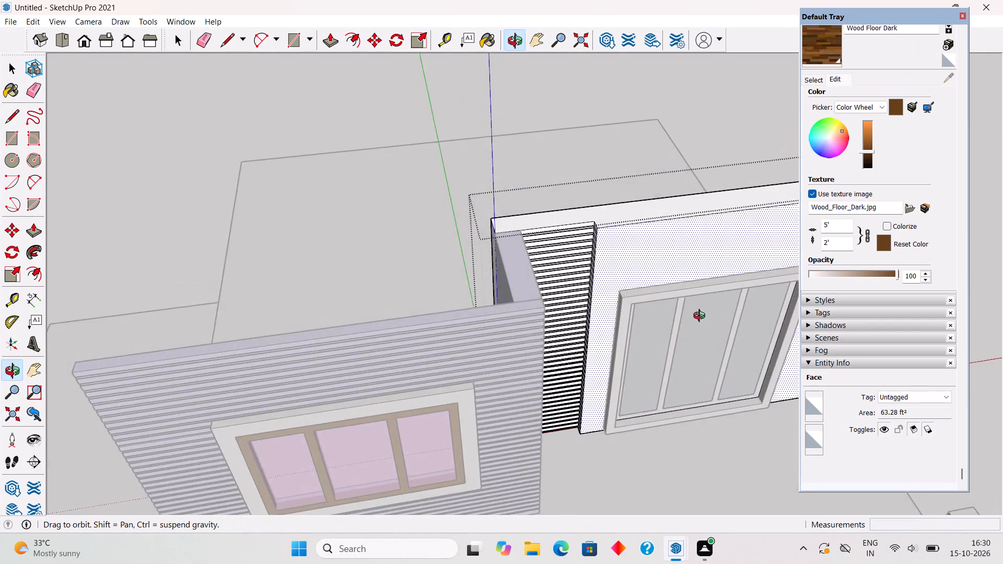
{"action": "middle_click_drag", "start_coordinate": [702, 317], "coordinate": [517, 236]}
{"action": "scroll", "coordinate": [517, 236], "scroll_direction": "down", "scroll_amount": 4}
{"action": "left_click", "coordinate": [539, 106]}
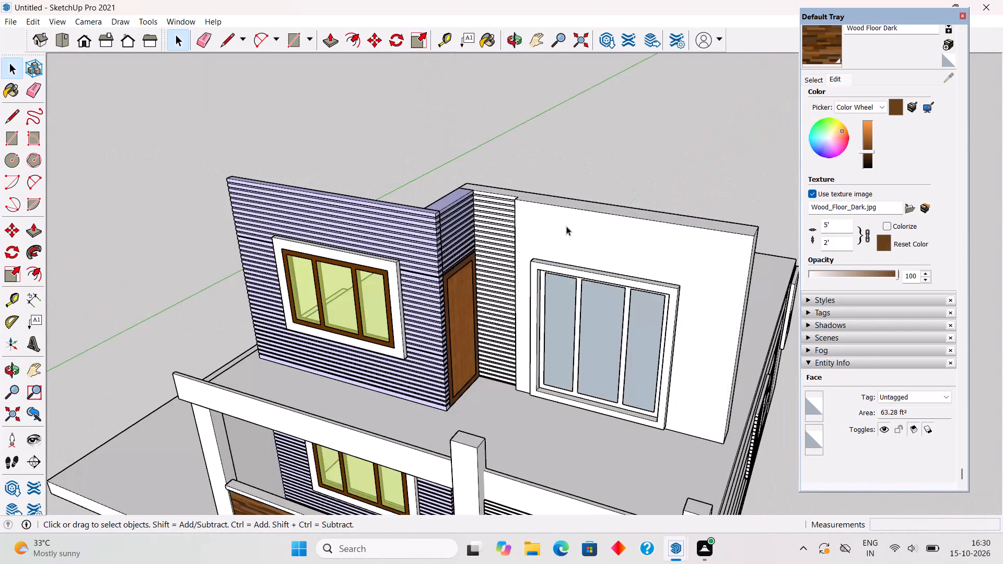
Paint the plain wall face around the new upper-floor window with the Wood Floor Dark material.
{"action": "triple_click", "coordinate": [523, 234]}
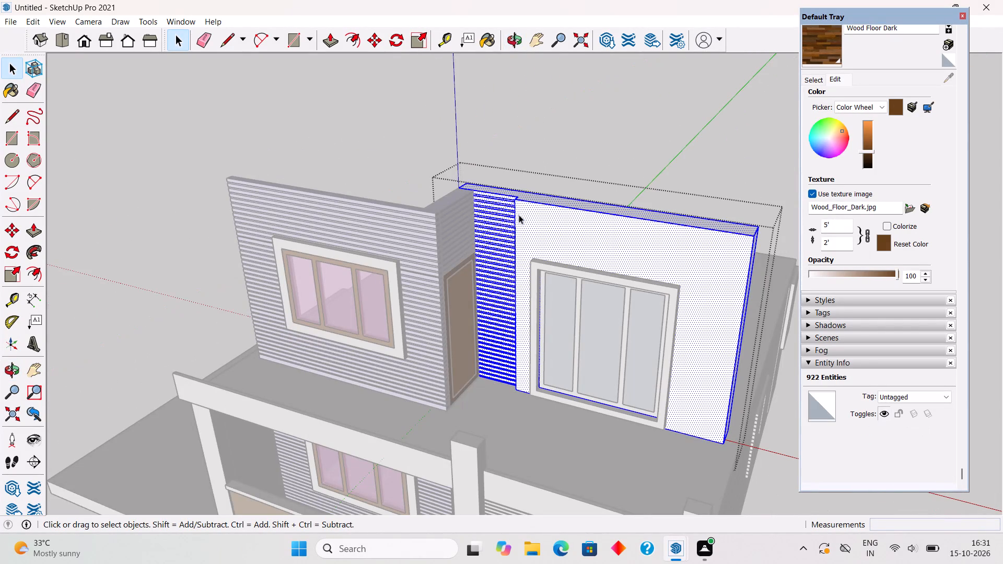
{"action": "left_click", "coordinate": [533, 219]}
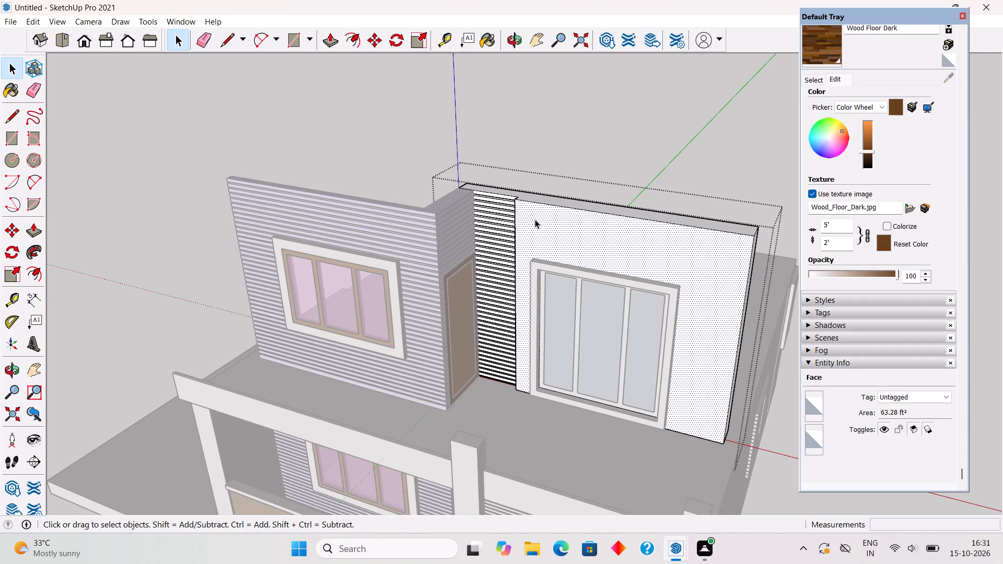
{"action": "middle_click_drag", "start_coordinate": [558, 261], "coordinate": [596, 330]}
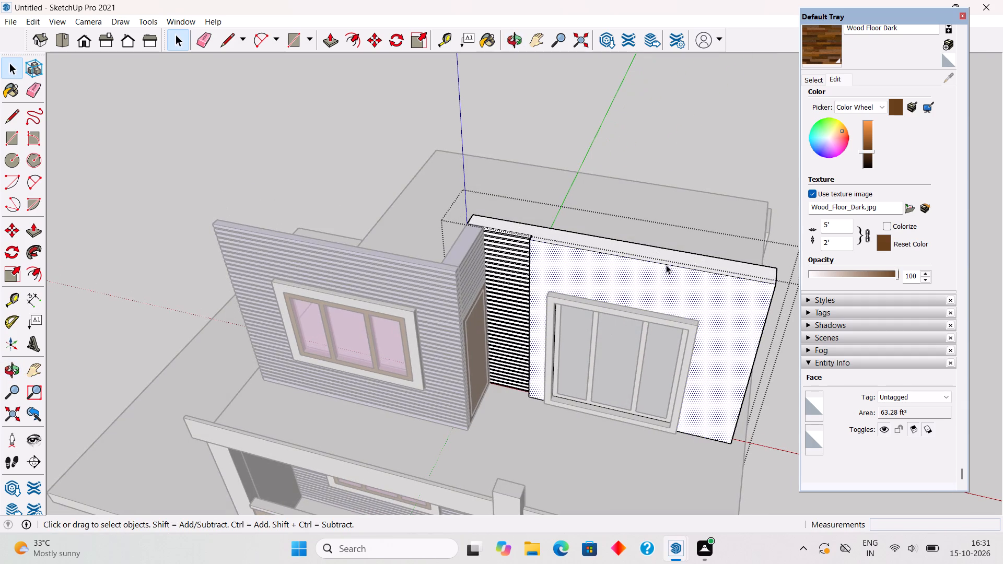
{"action": "scroll", "coordinate": [516, 257], "scroll_direction": "up", "scroll_amount": 7}
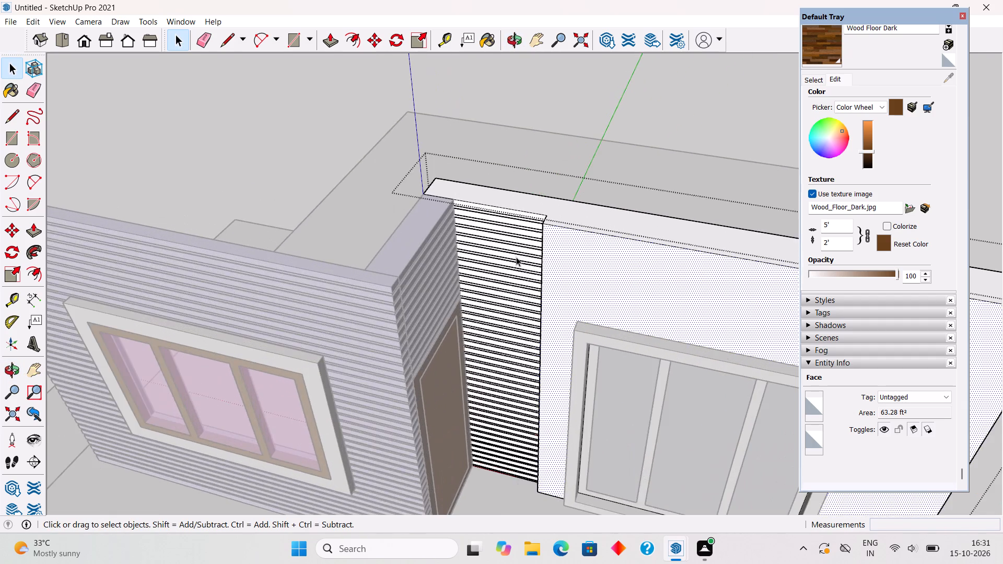
{"action": "scroll", "coordinate": [516, 257], "scroll_direction": "up", "scroll_amount": 3}
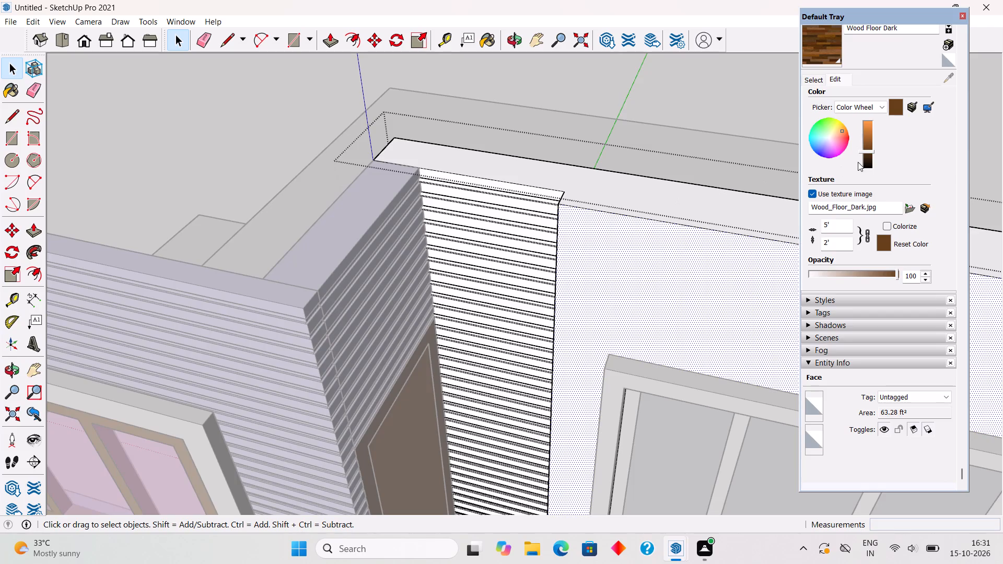
{"action": "left_click", "coordinate": [820, 52]}
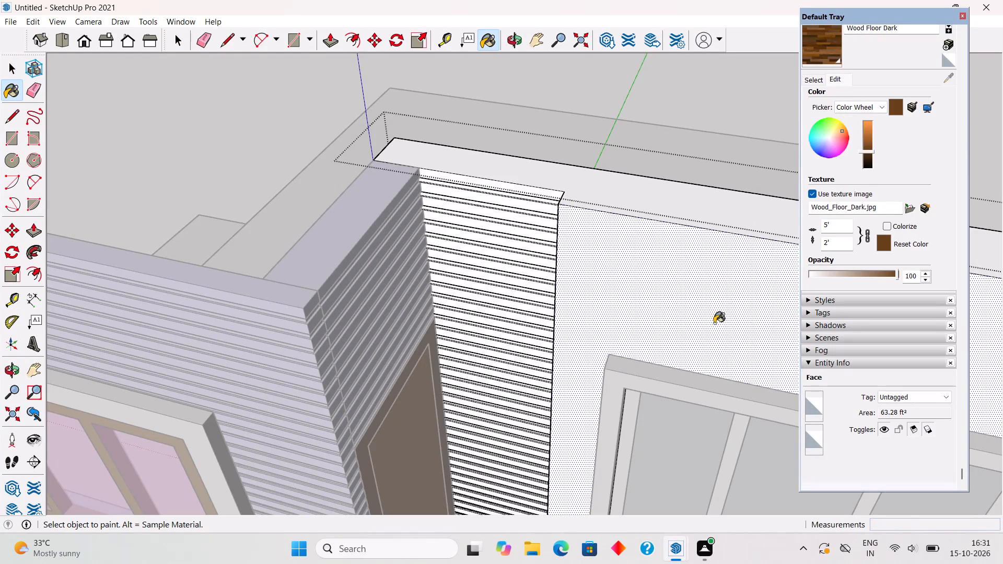
{"action": "left_click", "coordinate": [714, 322]}
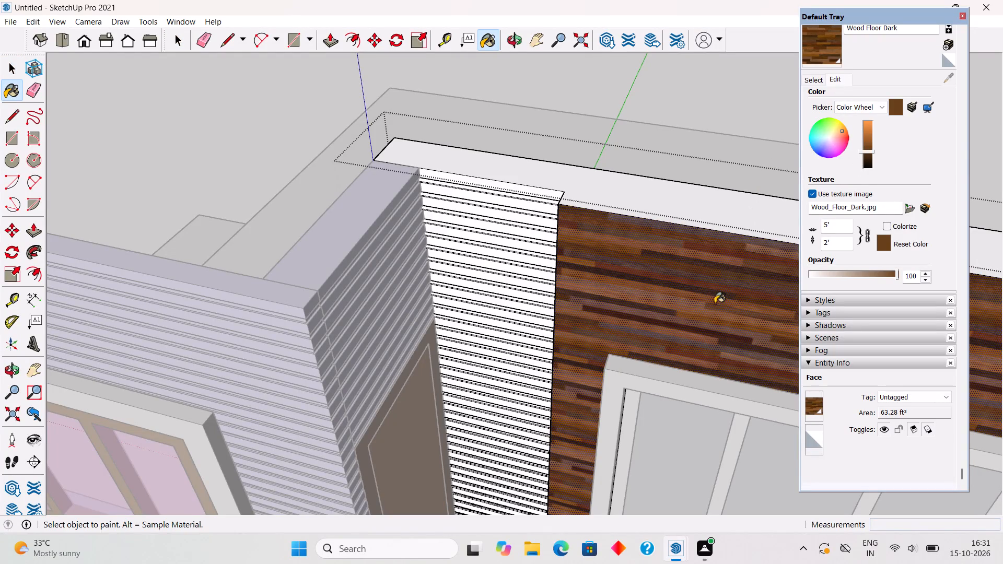
{"action": "key", "text": "space"}
{"action": "left_click", "coordinate": [684, 91]}
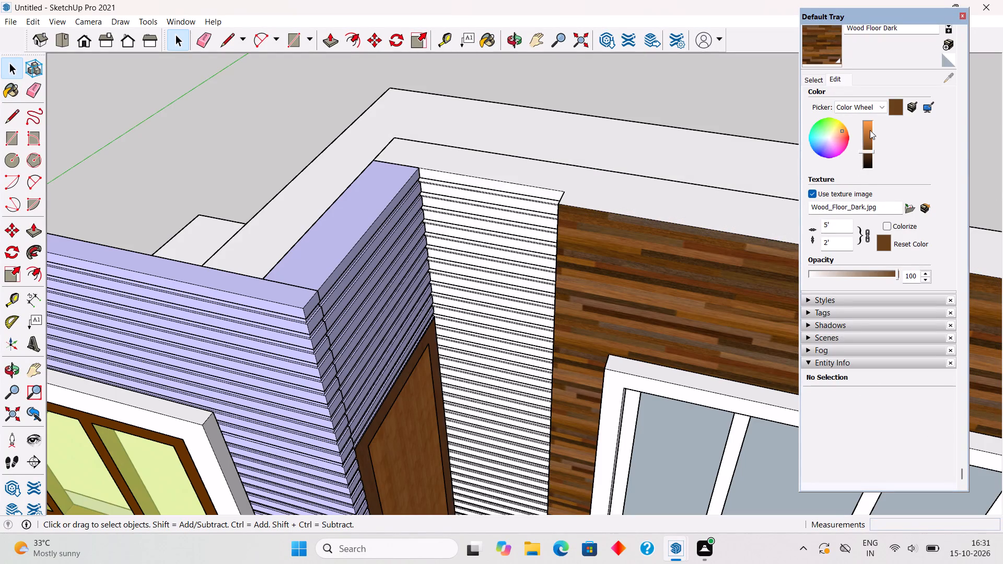
Sample Color I01 from the adjacent lavender slatted wall and apply it to the unpainted parts of the upper-floor window wall group.
{"action": "left_click", "coordinate": [815, 80]}
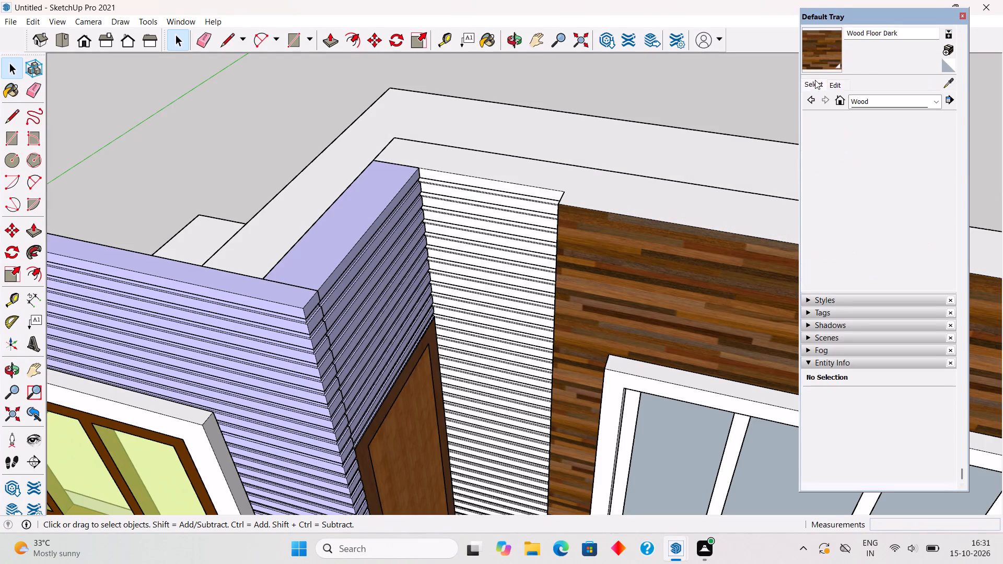
{"action": "left_click", "coordinate": [944, 78]}
{"action": "left_click", "coordinate": [384, 205]}
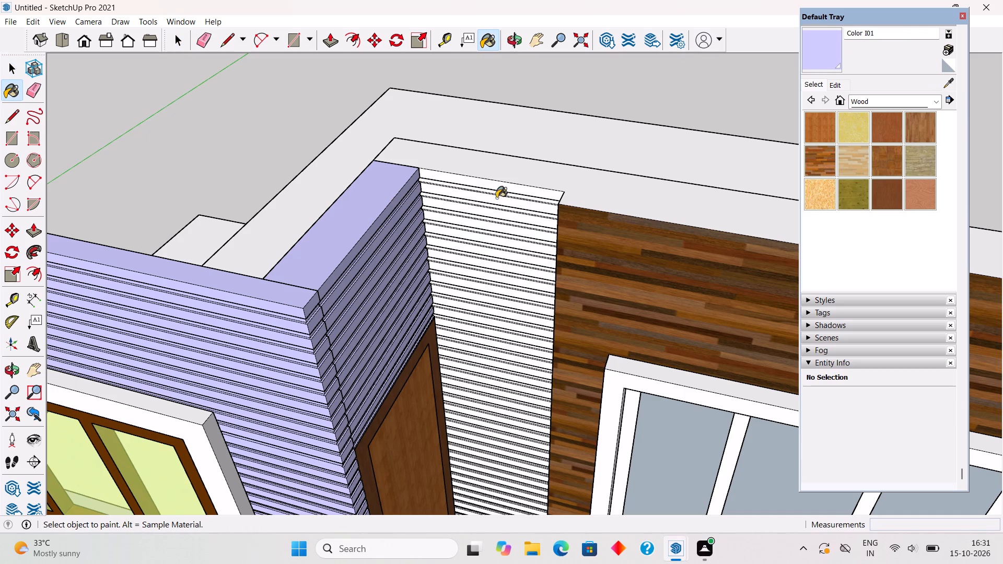
{"action": "left_click", "coordinate": [498, 198]}
{"action": "key", "text": "space"}
{"action": "left_click", "coordinate": [518, 94]}
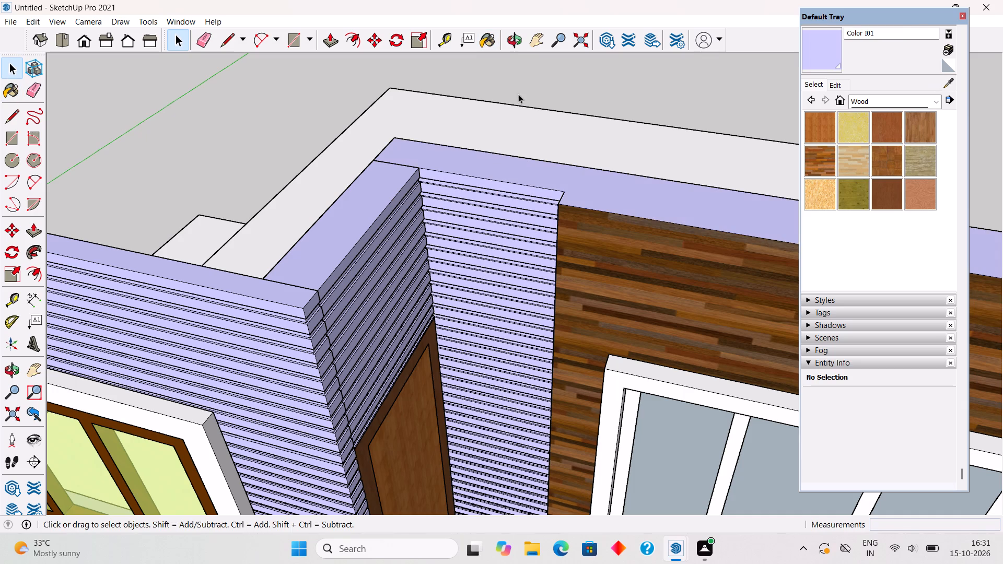
Paint the brown frame of the upper-floor three-pane window in the lavender slatted wall black with Color M09.
{"action": "scroll", "coordinate": [521, 197], "scroll_direction": "down", "scroll_amount": 15}
{"action": "middle_click_drag", "start_coordinate": [530, 375], "coordinate": [539, 255]}
{"action": "scroll", "coordinate": [539, 255], "scroll_direction": "up", "scroll_amount": 1}
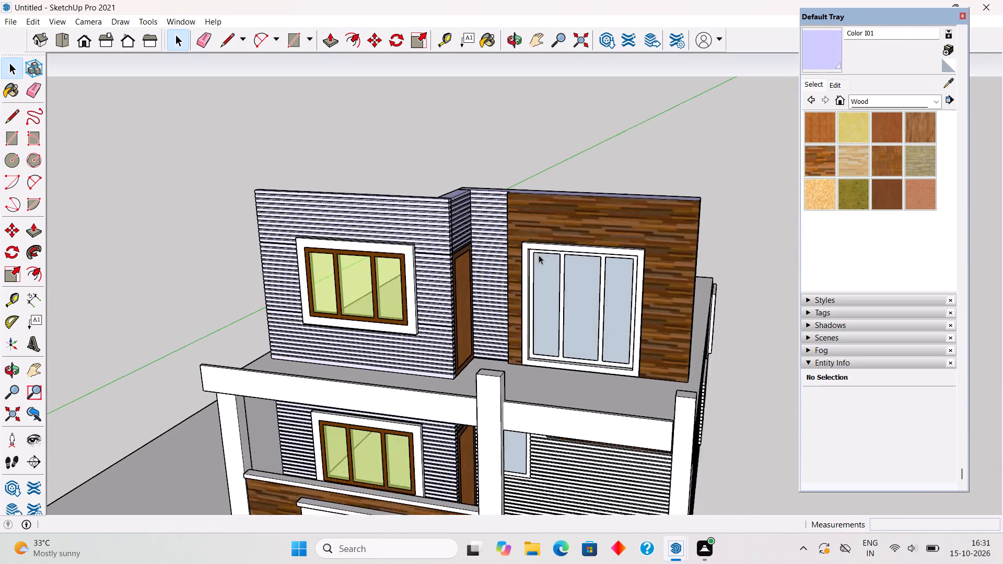
{"action": "scroll", "coordinate": [539, 255], "scroll_direction": "up", "scroll_amount": 3}
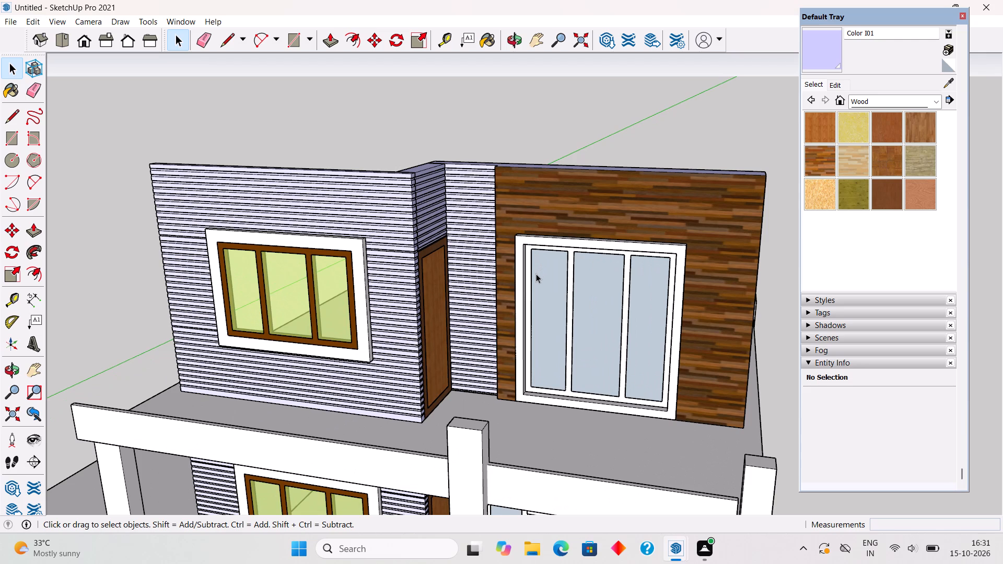
{"action": "middle_click_drag", "start_coordinate": [536, 274], "coordinate": [503, 211]}
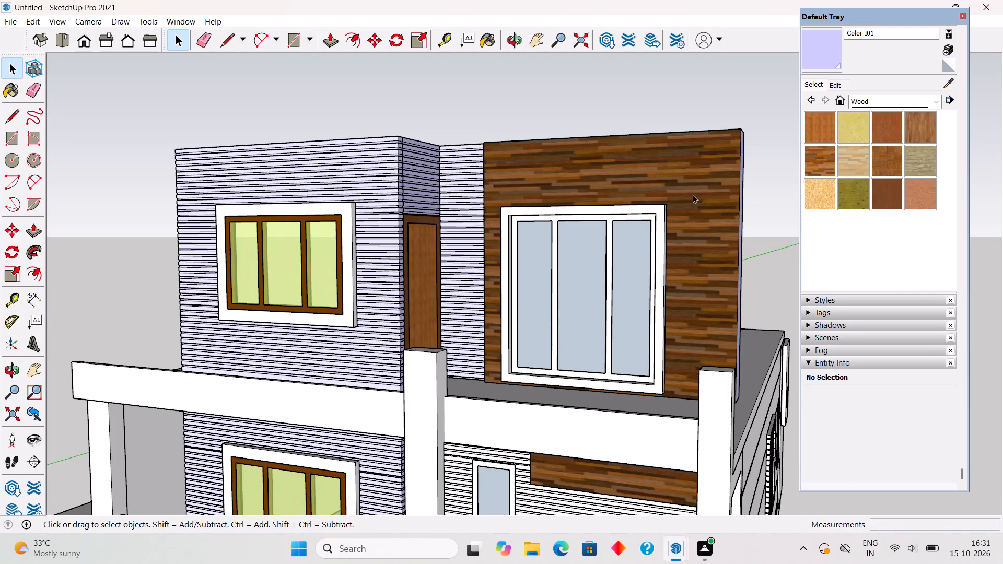
{"action": "left_click", "coordinate": [946, 84]}
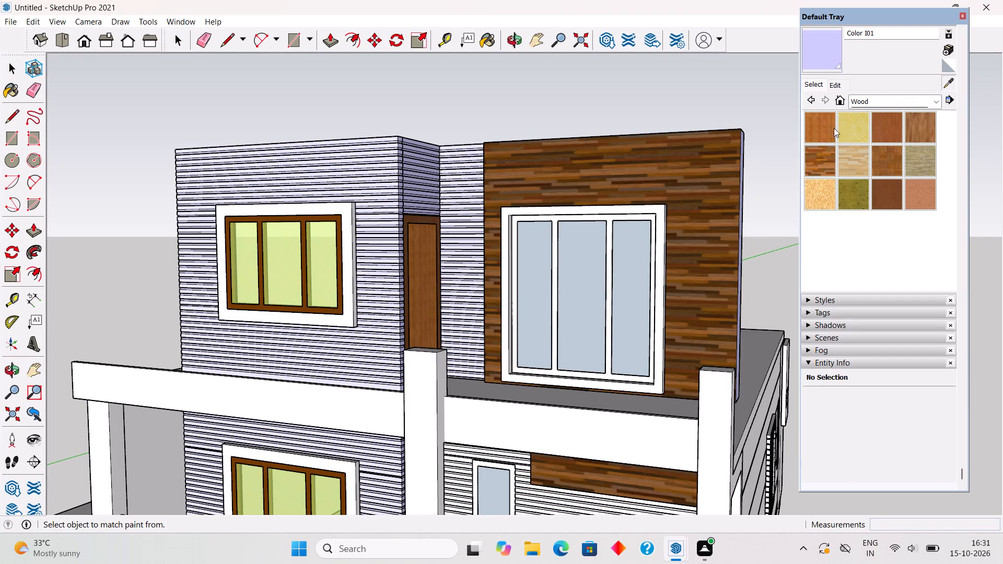
{"action": "left_click", "coordinate": [854, 101]}
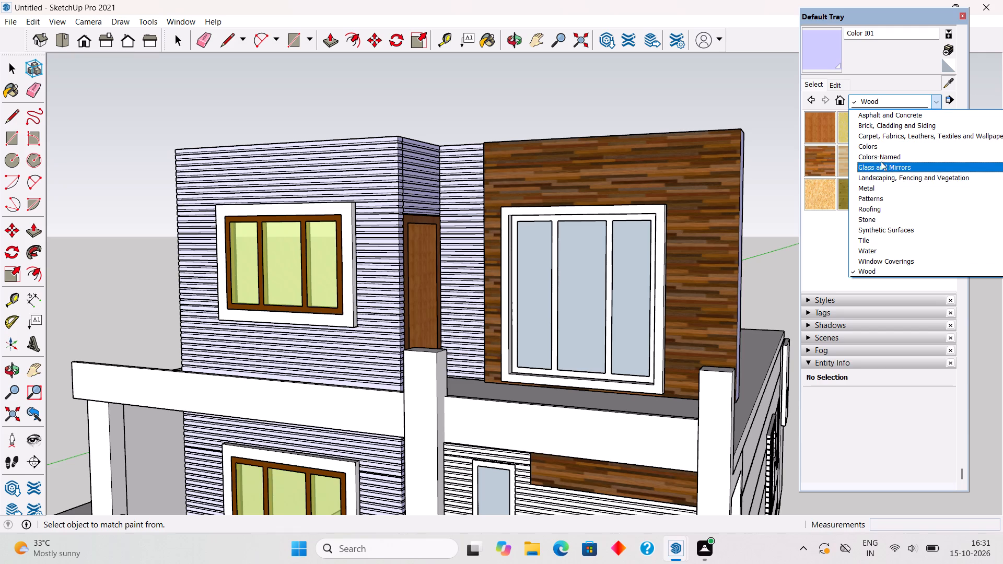
{"action": "left_click", "coordinate": [879, 148]}
{"action": "scroll", "coordinate": [892, 207], "scroll_direction": "down", "scroll_amount": 11}
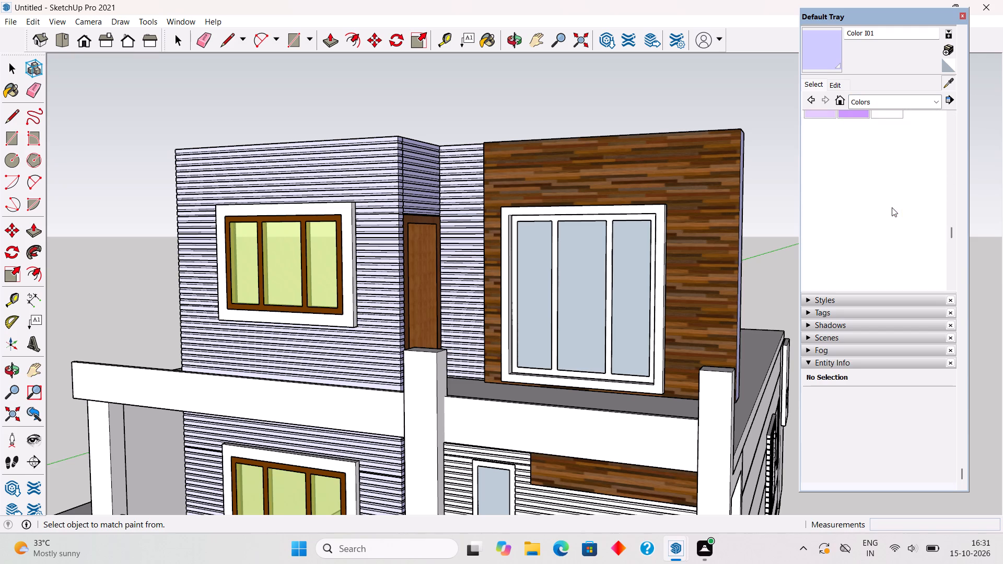
{"action": "scroll", "coordinate": [892, 207], "scroll_direction": "down", "scroll_amount": 3}
{"action": "left_click", "coordinate": [855, 128]}
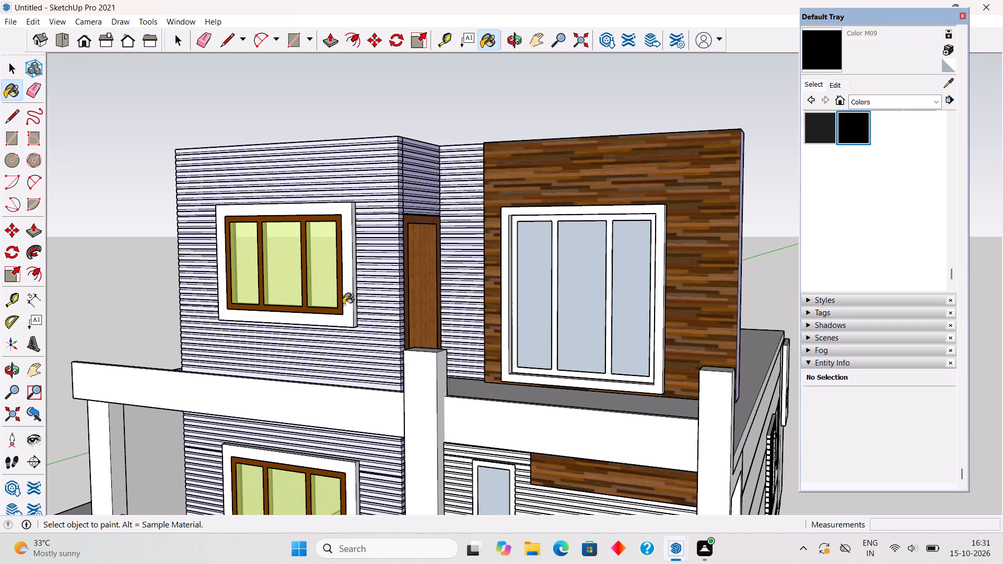
{"action": "scroll", "coordinate": [343, 304], "scroll_direction": "up", "scroll_amount": 11}
{"action": "left_click", "coordinate": [339, 302]}
Paint the brown frame of the ground-floor three-pane window with the same black Color M09.
{"action": "scroll", "coordinate": [339, 302], "scroll_direction": "down", "scroll_amount": 18}
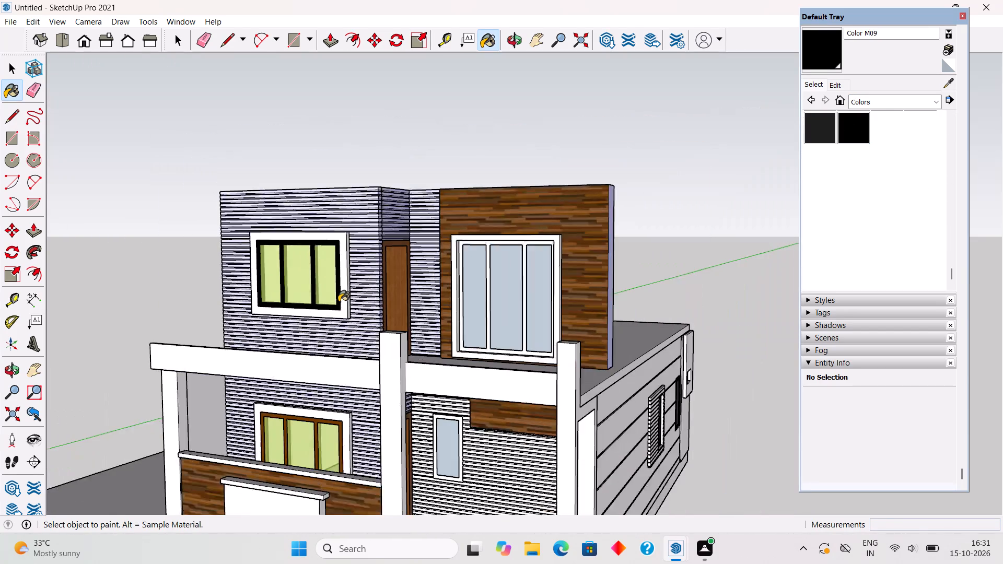
{"action": "scroll", "coordinate": [326, 442], "scroll_direction": "up", "scroll_amount": 12}
{"action": "left_click", "coordinate": [357, 418]}
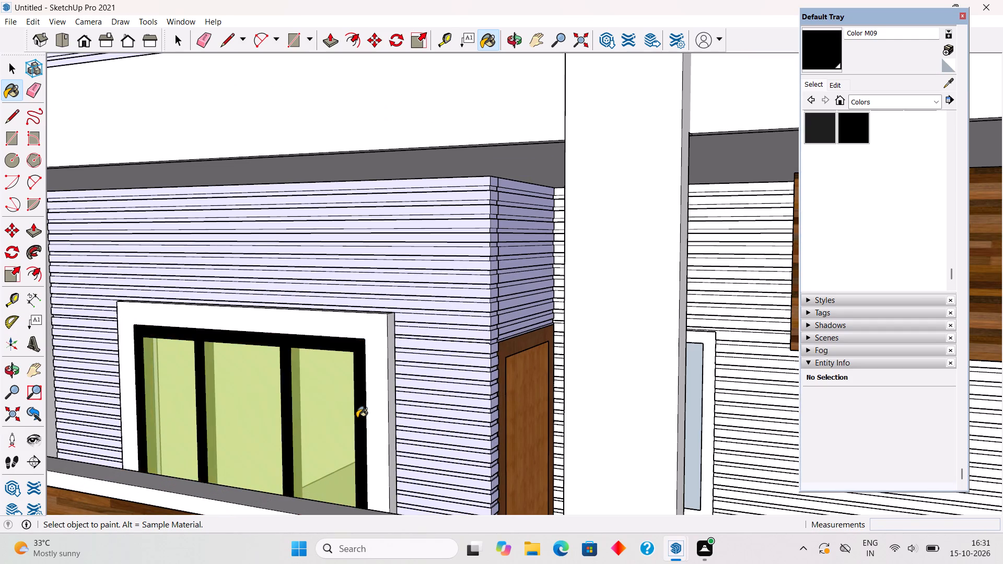
Paint the inner divided frame of the new upper-floor window in the wood-clad wall black with Color M09.
{"action": "scroll", "coordinate": [357, 418], "scroll_direction": "down", "scroll_amount": 10}
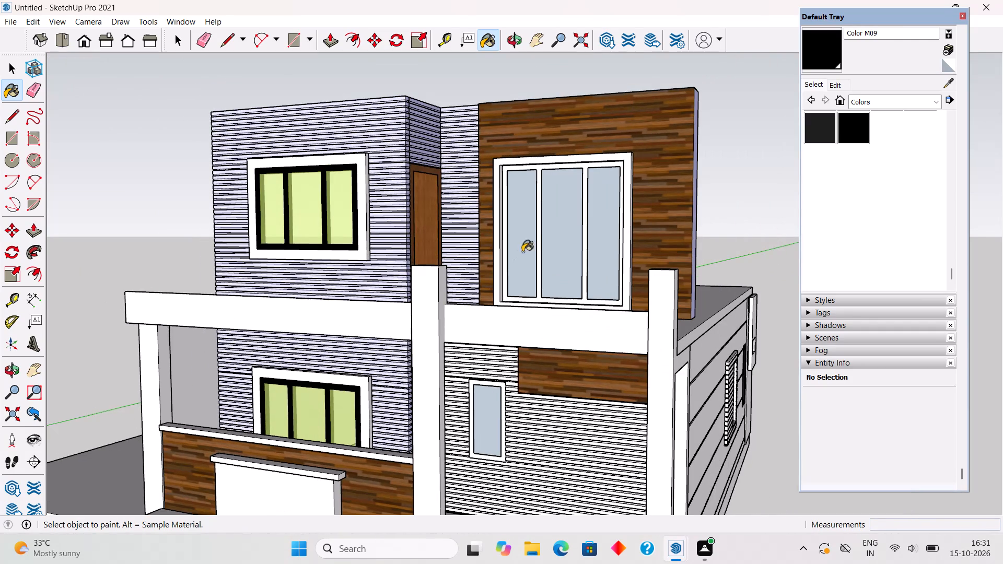
{"action": "scroll", "coordinate": [534, 244], "scroll_direction": "up", "scroll_amount": 8}
{"action": "left_click", "coordinate": [541, 246]}
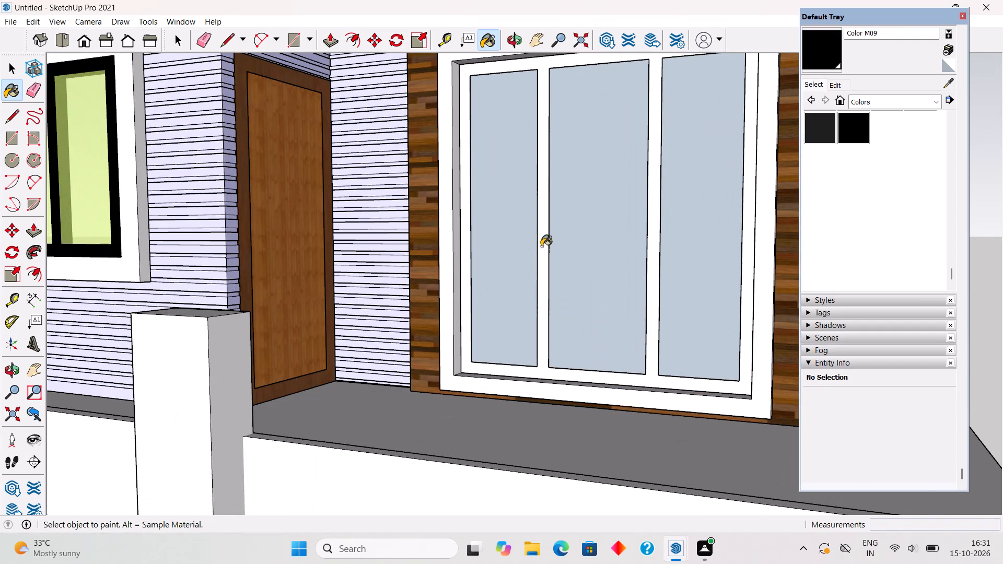
{"action": "scroll", "coordinate": [541, 246], "scroll_direction": "down", "scroll_amount": 3}
{"action": "key", "text": "space"}
{"action": "scroll", "coordinate": [541, 246], "scroll_direction": "down", "scroll_amount": 4}
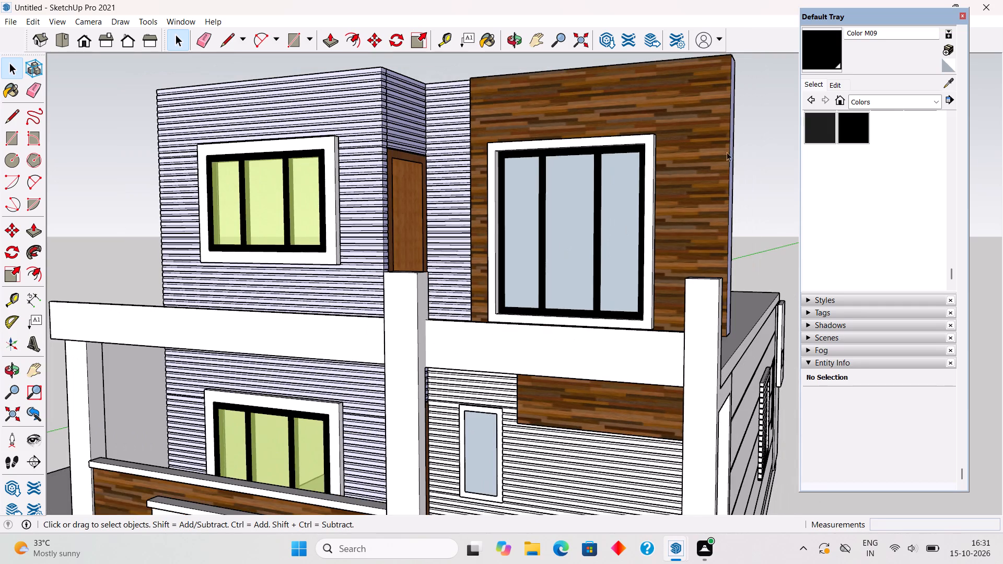
Sample Translucent Glass Gold from the neighbouring upper-floor window and apply it to all three panes of the new window.
{"action": "left_click", "coordinate": [952, 80]}
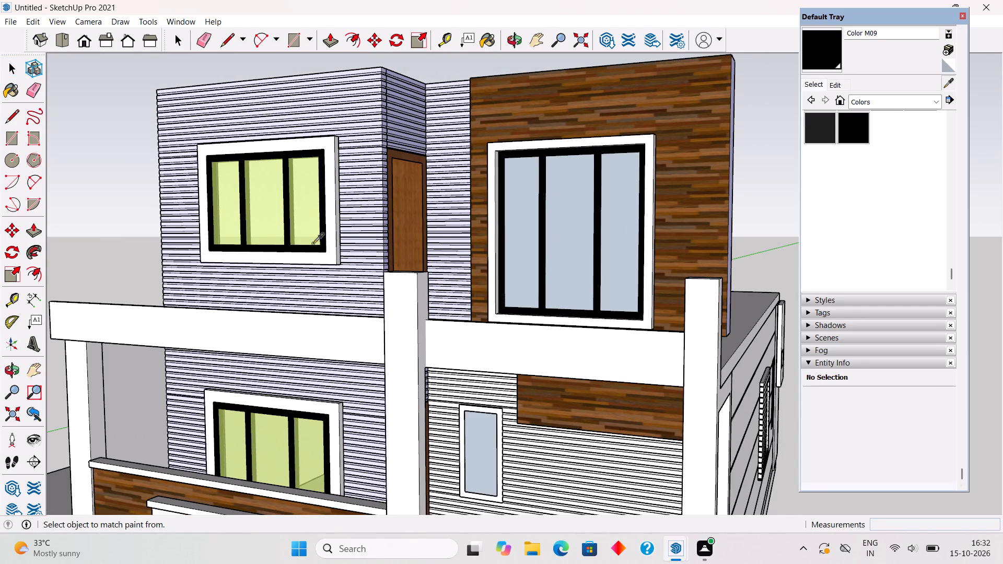
{"action": "left_click", "coordinate": [309, 220]}
{"action": "left_click", "coordinate": [512, 224]}
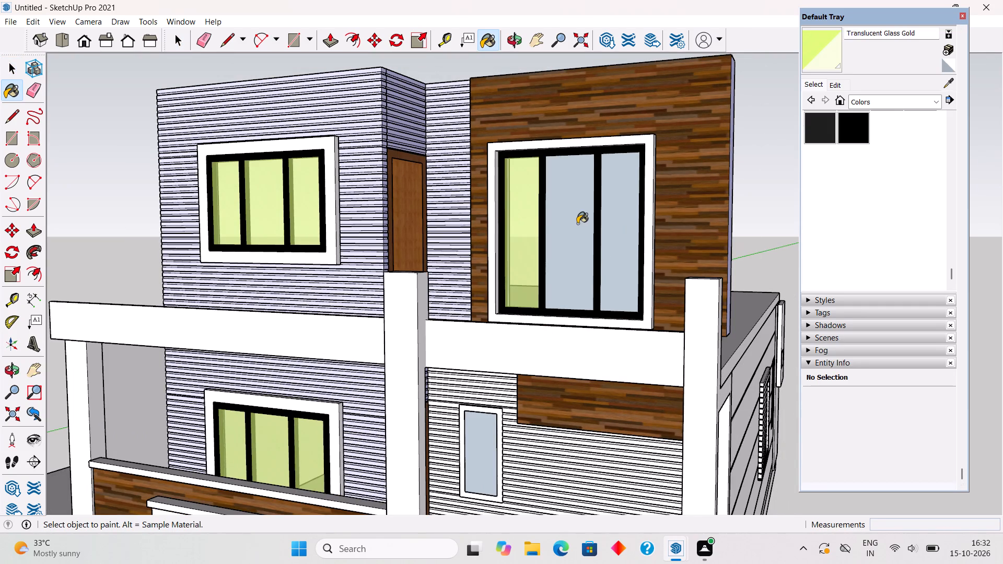
{"action": "left_click", "coordinate": [577, 224]}
{"action": "left_click", "coordinate": [625, 229]}
{"action": "key", "text": "space"}
Paint the frame of the small single-pane ground-floor window black with Color M09.
{"action": "scroll", "coordinate": [620, 233], "scroll_direction": "down", "scroll_amount": 6}
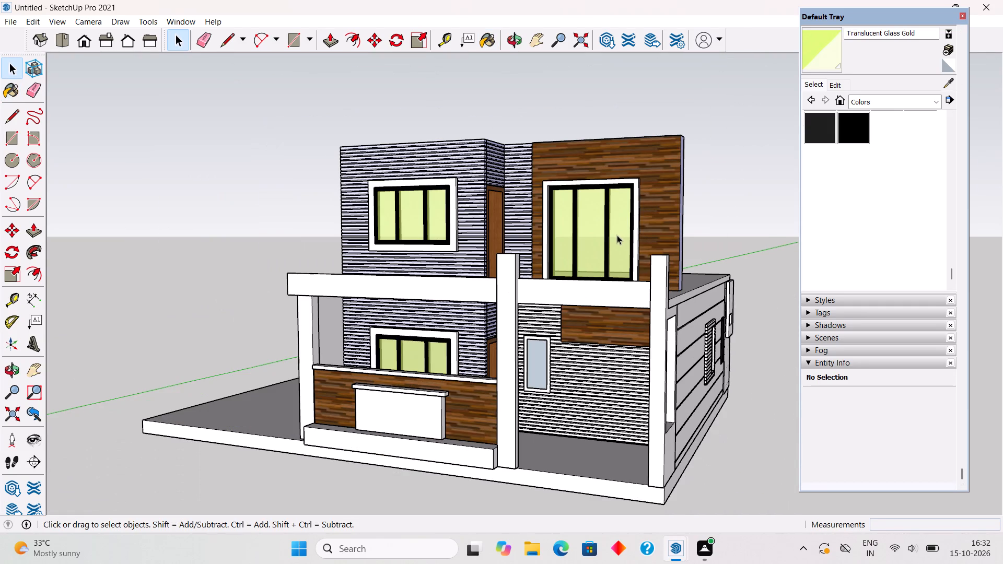
{"action": "scroll", "coordinate": [544, 376], "scroll_direction": "up", "scroll_amount": 6}
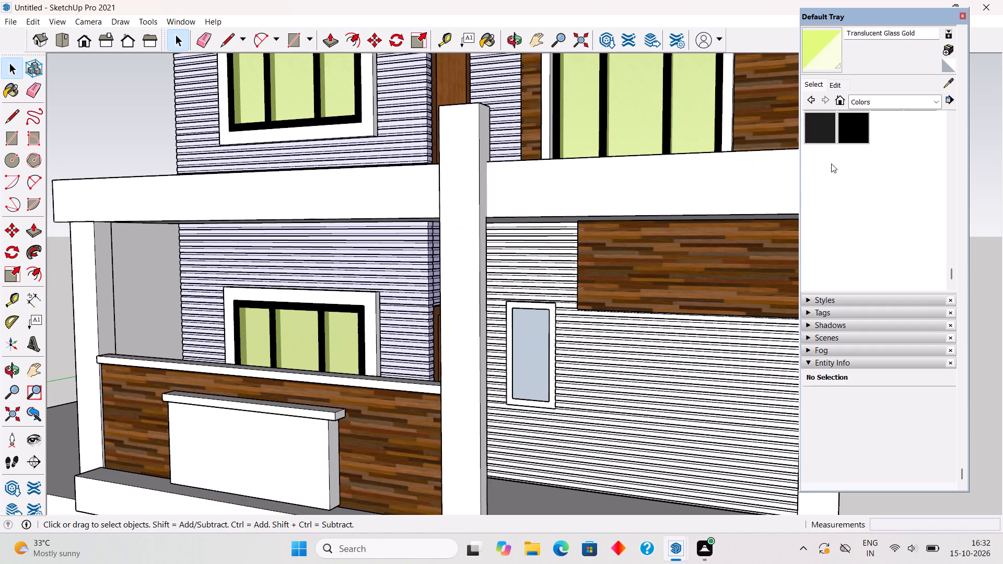
{"action": "left_click", "coordinate": [860, 120]}
{"action": "scroll", "coordinate": [487, 401], "scroll_direction": "up", "scroll_amount": 10}
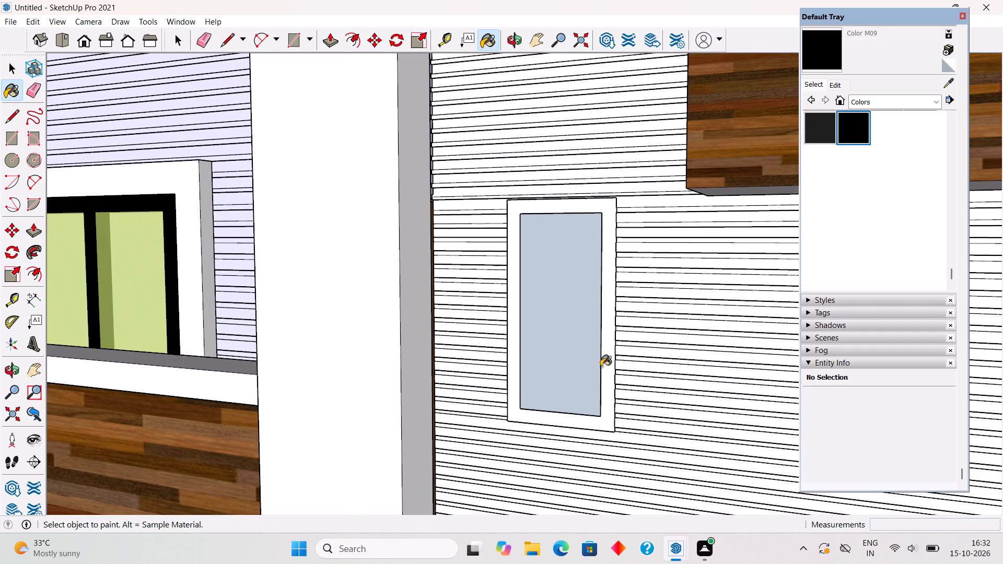
{"action": "left_click", "coordinate": [609, 365]}
{"action": "key", "text": "space"}
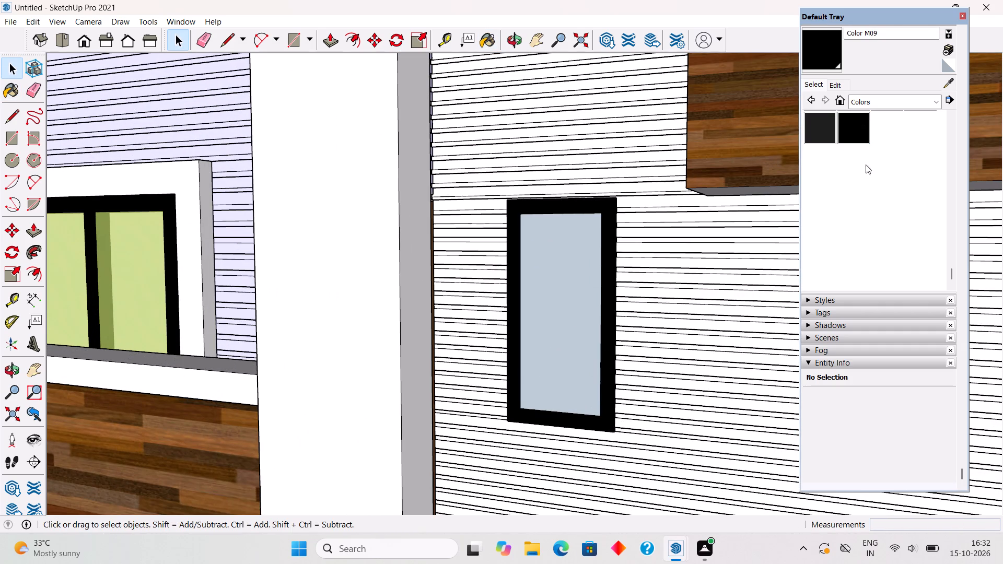
Sample Translucent Glass Gold from the ground-floor three-pane window and apply it to the small window's pane.
{"action": "left_click", "coordinate": [949, 84]}
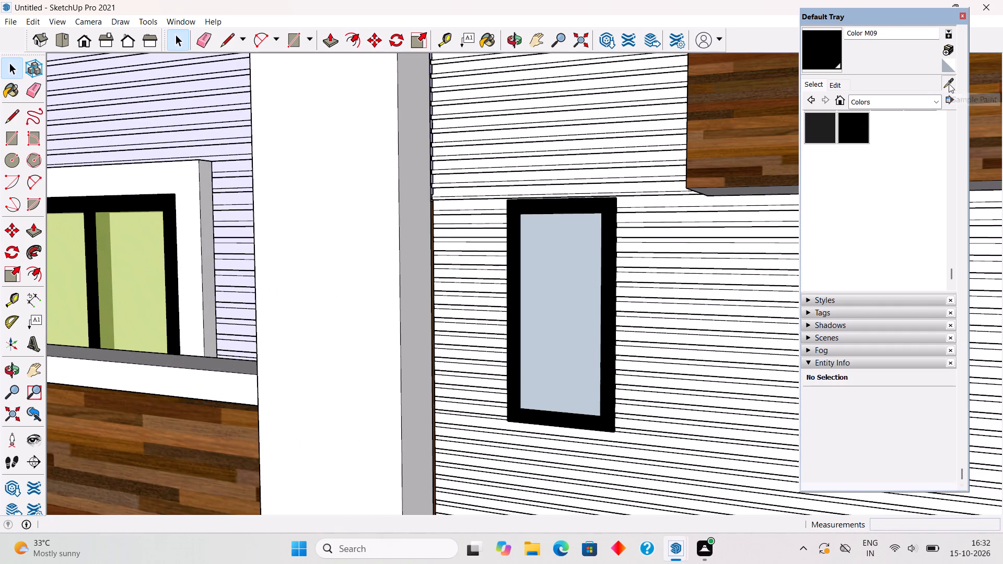
{"action": "left_click", "coordinate": [131, 285]}
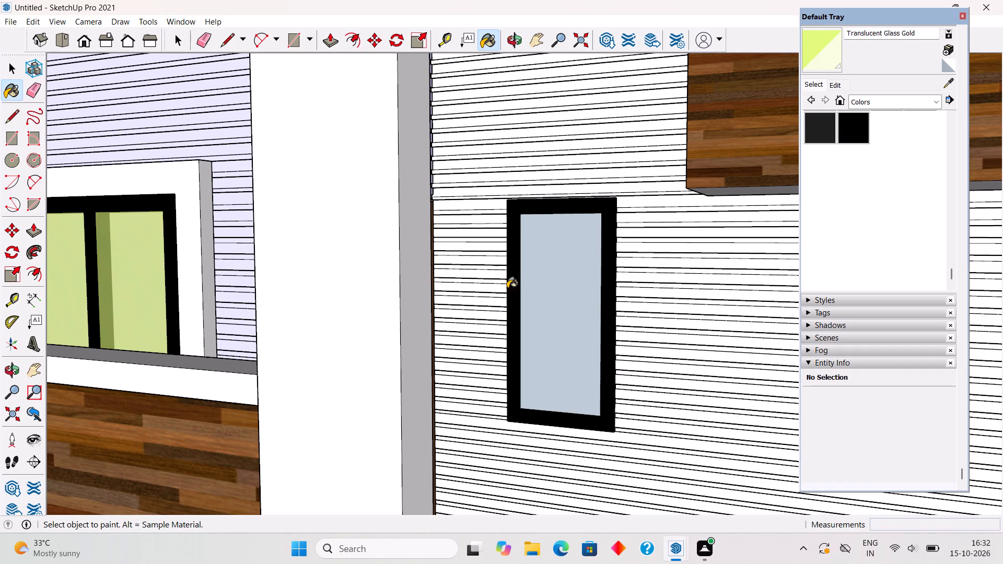
{"action": "left_click", "coordinate": [528, 288]}
{"action": "key", "text": "space"}
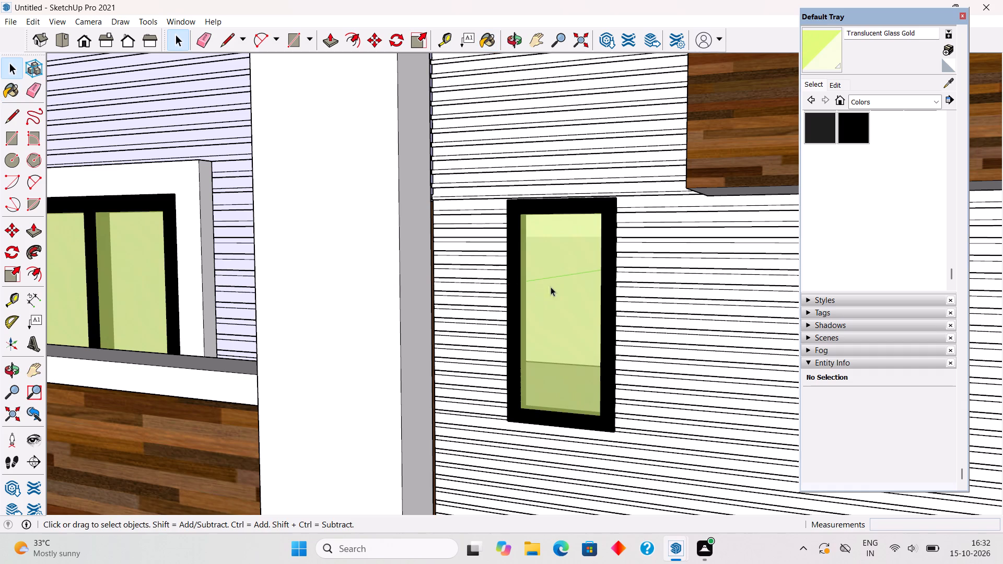
Sample Color I01 from the lavender slatted wall and paint the white ground-floor slatted wall around the small window with it.
{"action": "left_click", "coordinate": [946, 84]}
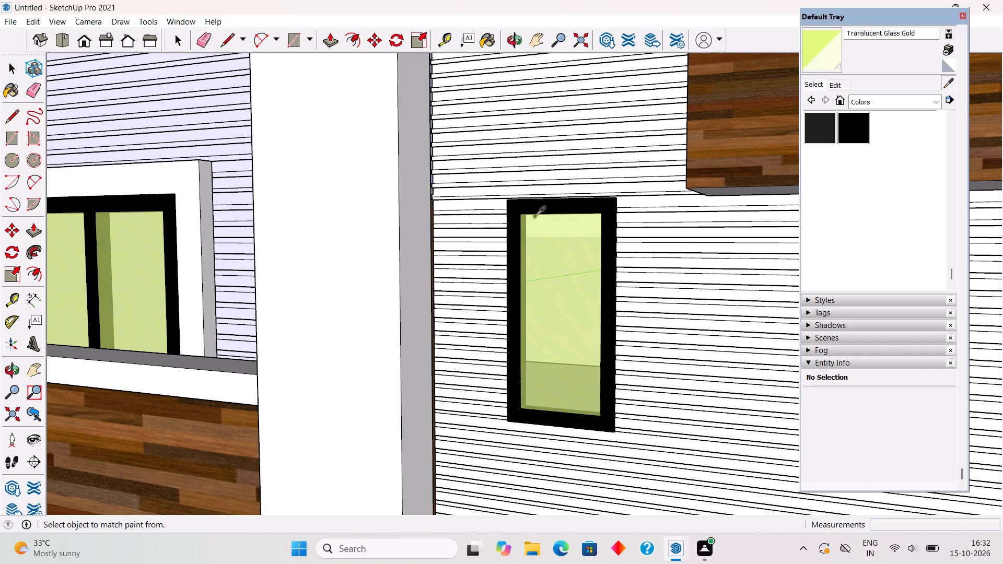
{"action": "left_click", "coordinate": [228, 220]}
{"action": "left_click", "coordinate": [462, 232]}
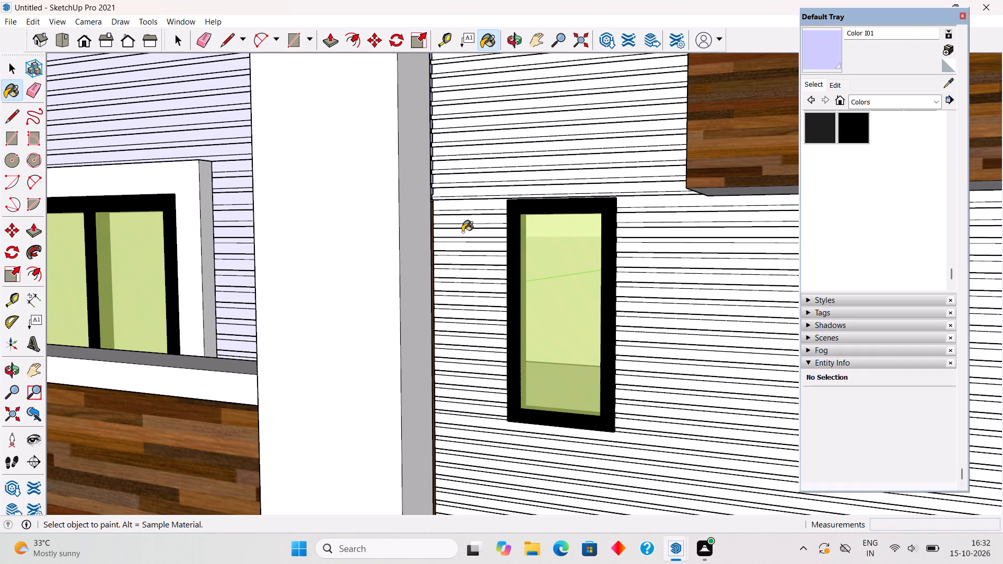
{"action": "scroll", "coordinate": [462, 232], "scroll_direction": "down", "scroll_amount": 13}
{"action": "key", "text": "space"}
{"action": "scroll", "coordinate": [649, 536], "scroll_direction": "down", "scroll_amount": 6}
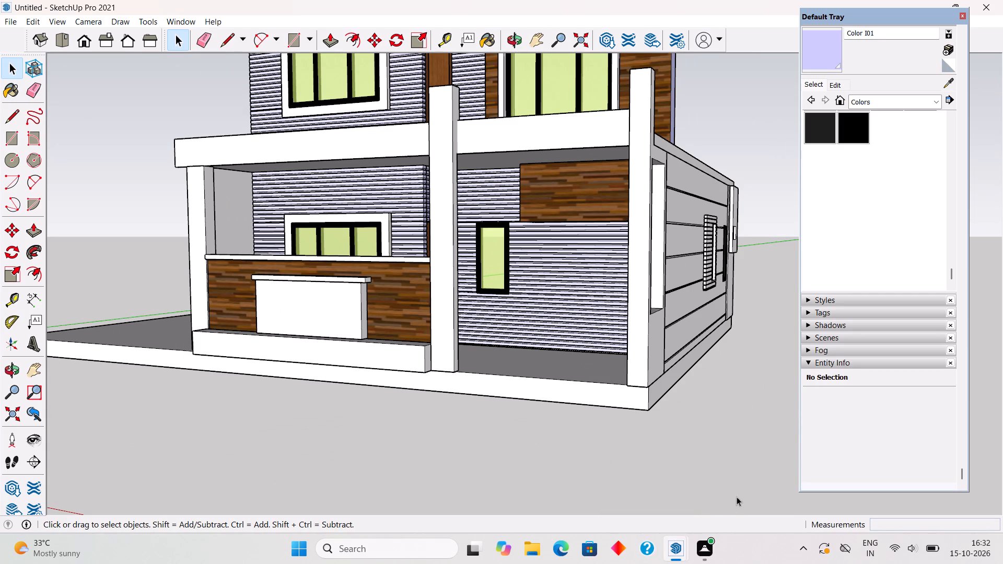
Examine the painted facade, the plain side wall and the upper-floor front walls on the roof slab from several angles.
{"action": "middle_click_drag", "start_coordinate": [672, 379], "coordinate": [440, 346]}
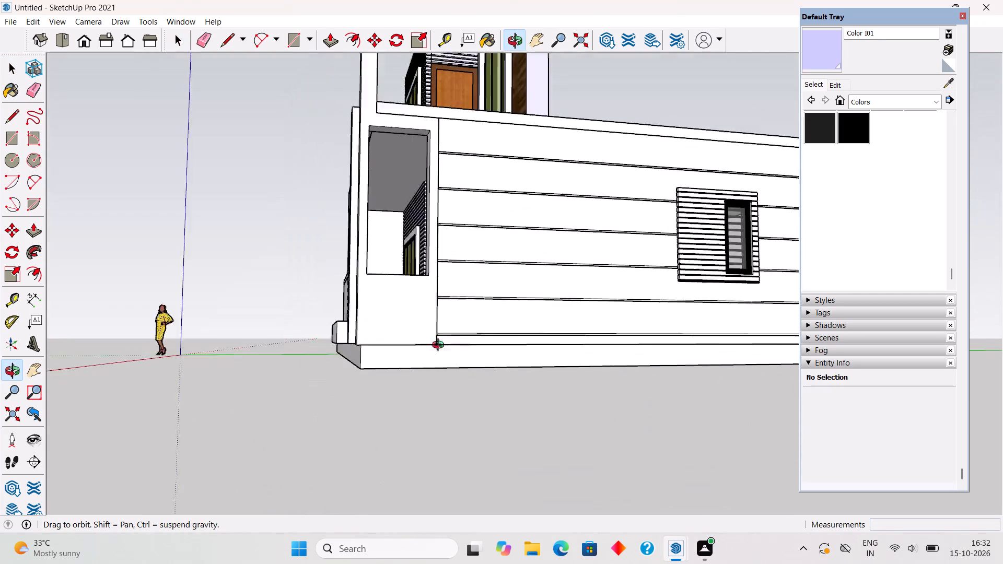
{"action": "middle_click_drag", "start_coordinate": [440, 346], "coordinate": [503, 452]}
{"action": "scroll", "coordinate": [503, 452], "scroll_direction": "down", "scroll_amount": 10}
{"action": "middle_click_drag", "start_coordinate": [534, 399], "coordinate": [609, 275]}
{"action": "scroll", "coordinate": [597, 284], "scroll_direction": "up", "scroll_amount": 4}
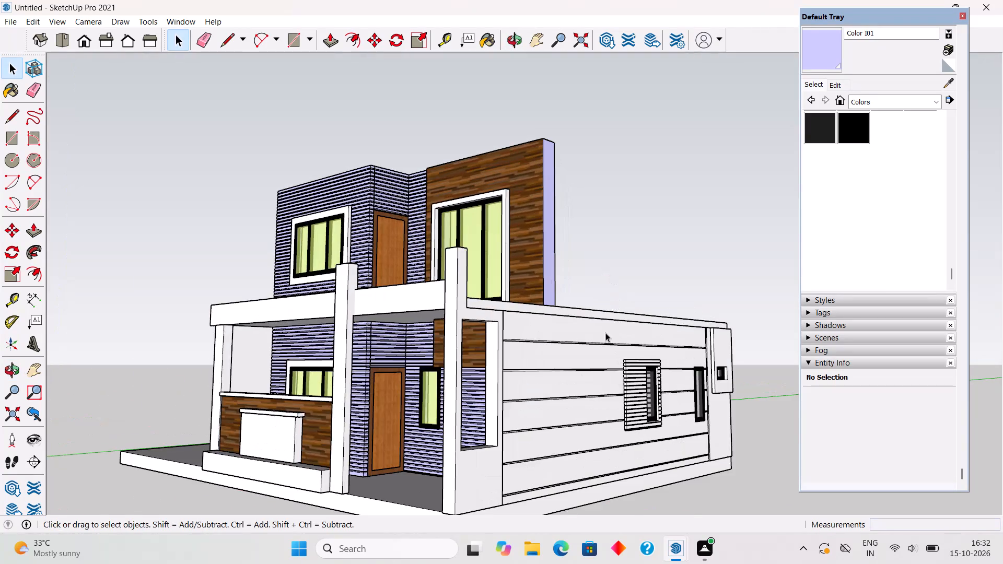
{"action": "middle_click_drag", "start_coordinate": [580, 378], "coordinate": [617, 401]}
{"action": "scroll", "coordinate": [617, 401], "scroll_direction": "up", "scroll_amount": 1}
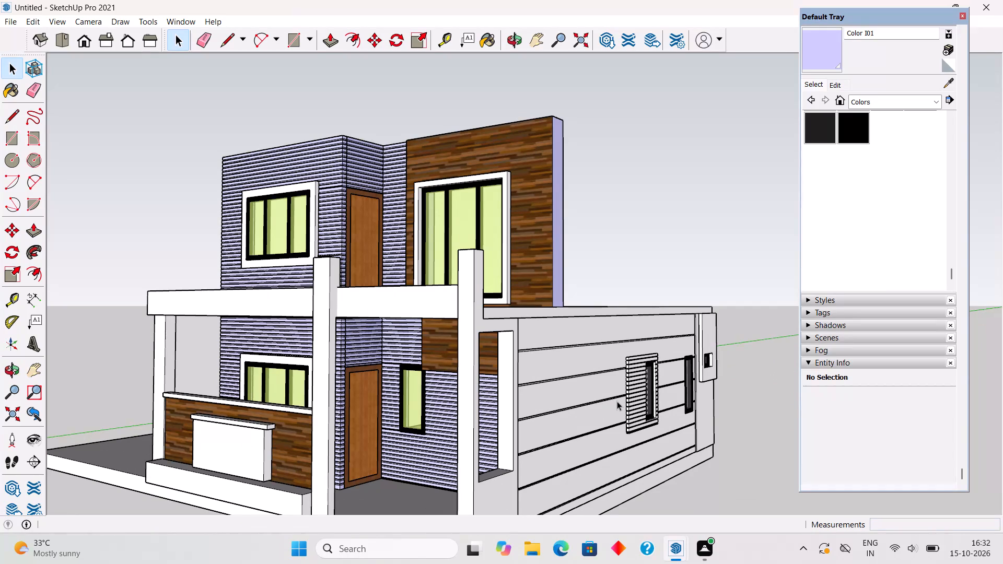
{"action": "middle_click_drag", "start_coordinate": [484, 267], "coordinate": [415, 358]}
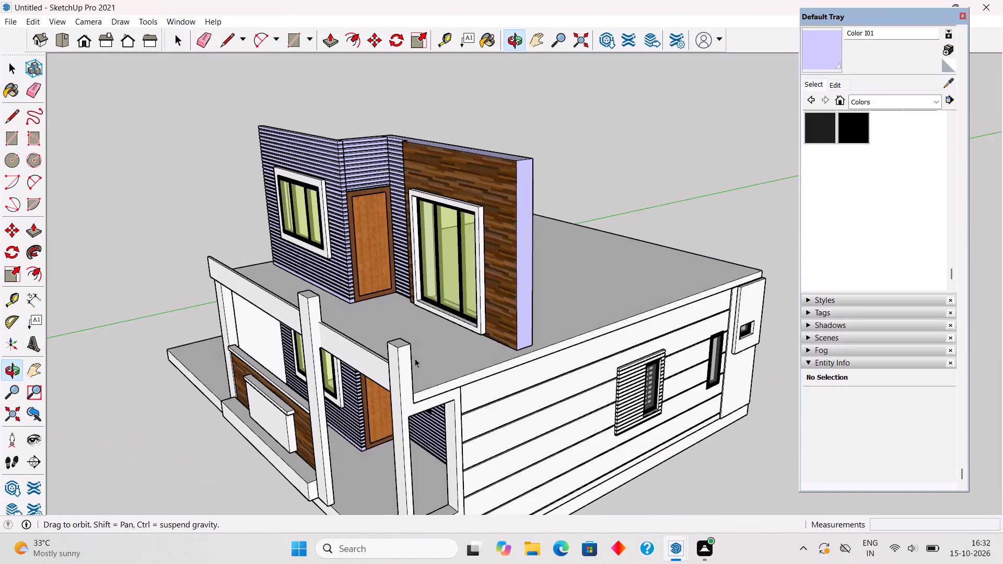
{"action": "middle_click_drag", "start_coordinate": [415, 358], "coordinate": [411, 364]}
{"action": "middle_click_drag", "start_coordinate": [445, 347], "coordinate": [254, 372]}
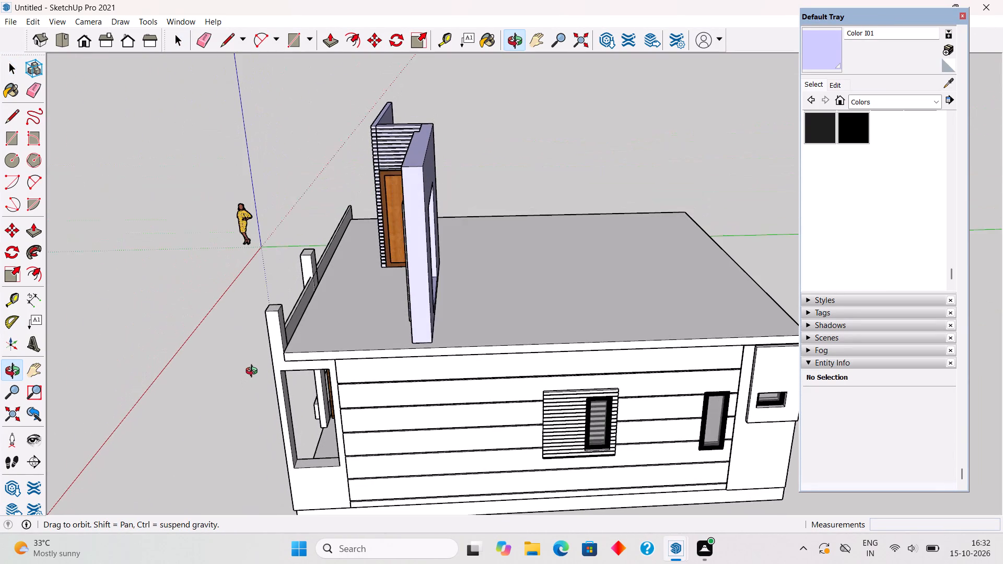
{"action": "middle_click_drag", "start_coordinate": [254, 372], "coordinate": [254, 379]}
{"action": "scroll", "coordinate": [273, 390], "scroll_direction": "up", "scroll_amount": 3}
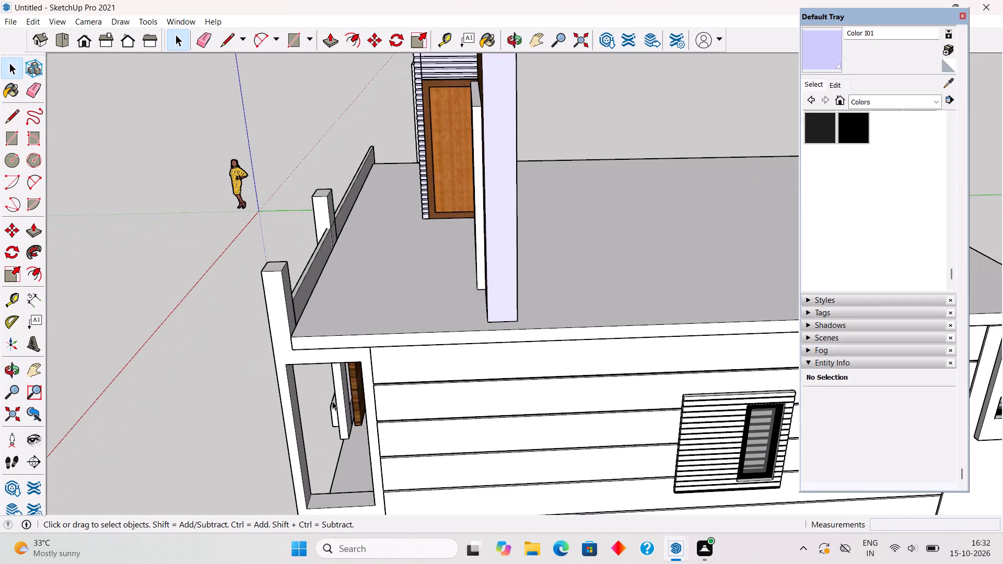
{"action": "scroll", "coordinate": [332, 401], "scroll_direction": "down", "scroll_amount": 4}
{"action": "scroll", "coordinate": [332, 401], "scroll_direction": "up", "scroll_amount": 1}
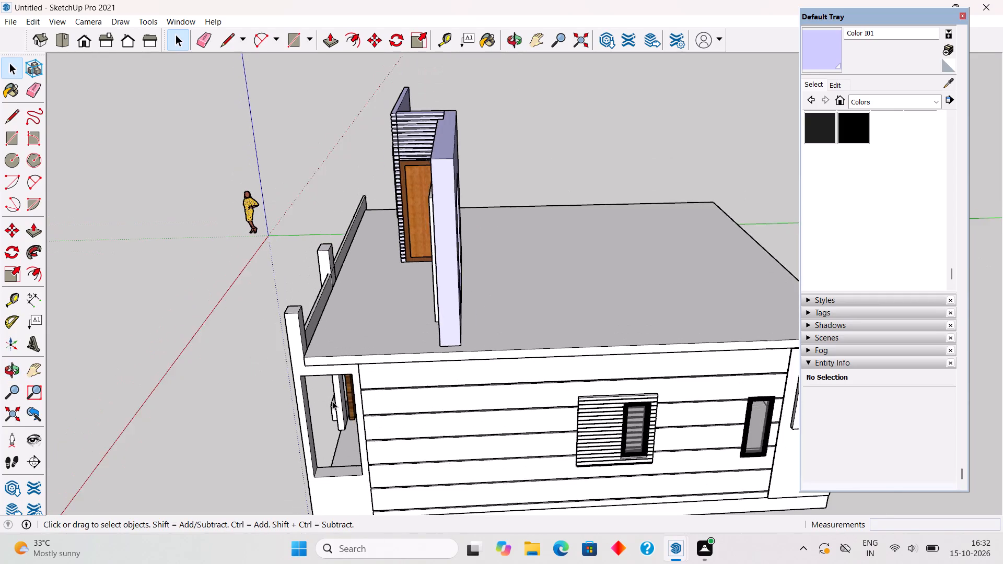
{"action": "scroll", "coordinate": [332, 401], "scroll_direction": "up", "scroll_amount": 1}
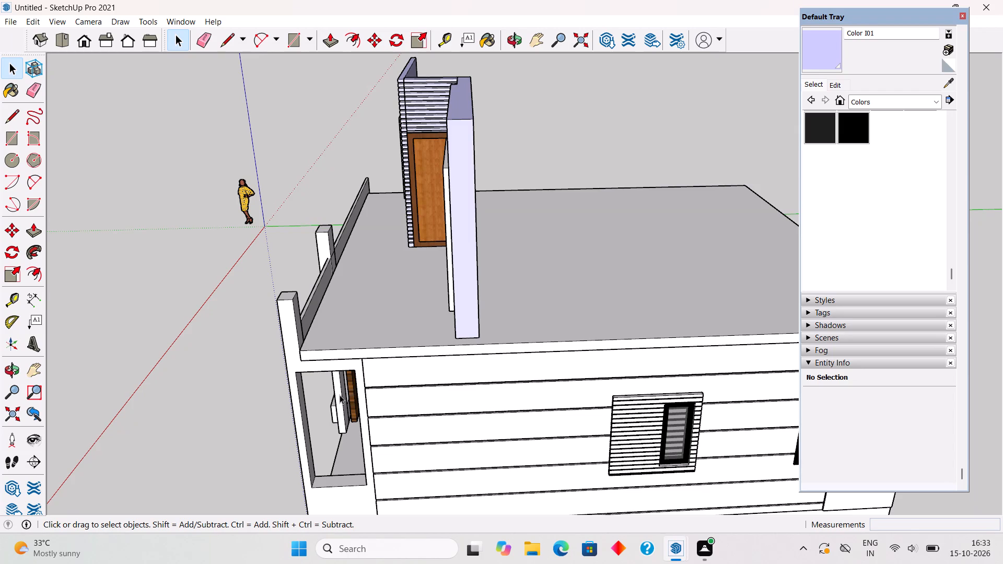
{"action": "scroll", "coordinate": [340, 395], "scroll_direction": "down", "scroll_amount": 4}
{"action": "scroll", "coordinate": [475, 296], "scroll_direction": "down", "scroll_amount": 4}
{"action": "scroll", "coordinate": [491, 386], "scroll_direction": "up", "scroll_amount": 3}
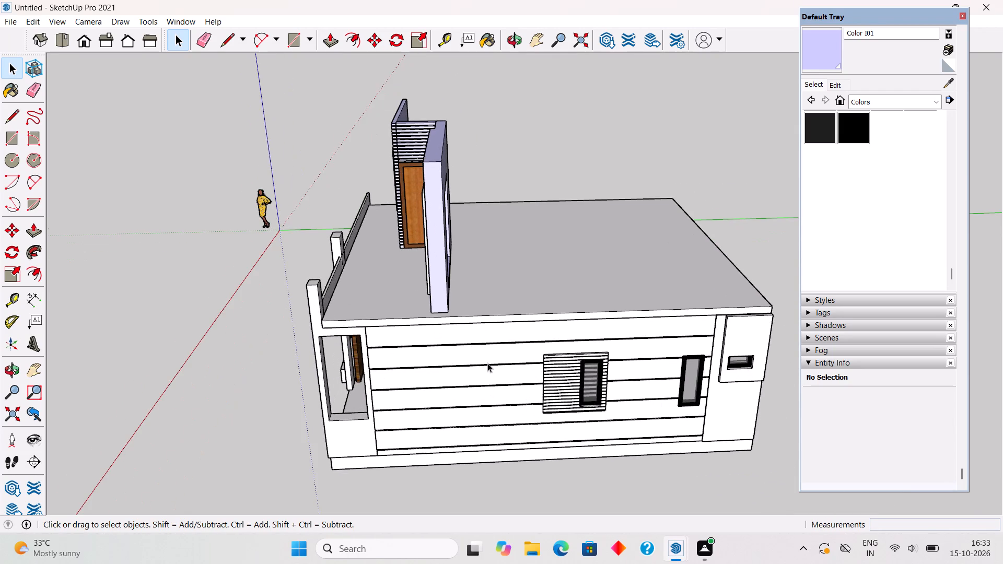
{"action": "scroll", "coordinate": [487, 363], "scroll_direction": "up", "scroll_amount": 1}
{"action": "middle_click_drag", "start_coordinate": [321, 261], "coordinate": [647, 230]}
{"action": "scroll", "coordinate": [642, 217], "scroll_direction": "down", "scroll_amount": 3}
{"action": "middle_click_drag", "start_coordinate": [606, 350], "coordinate": [627, 297]}
{"action": "scroll", "coordinate": [627, 297], "scroll_direction": "down", "scroll_amount": 10}
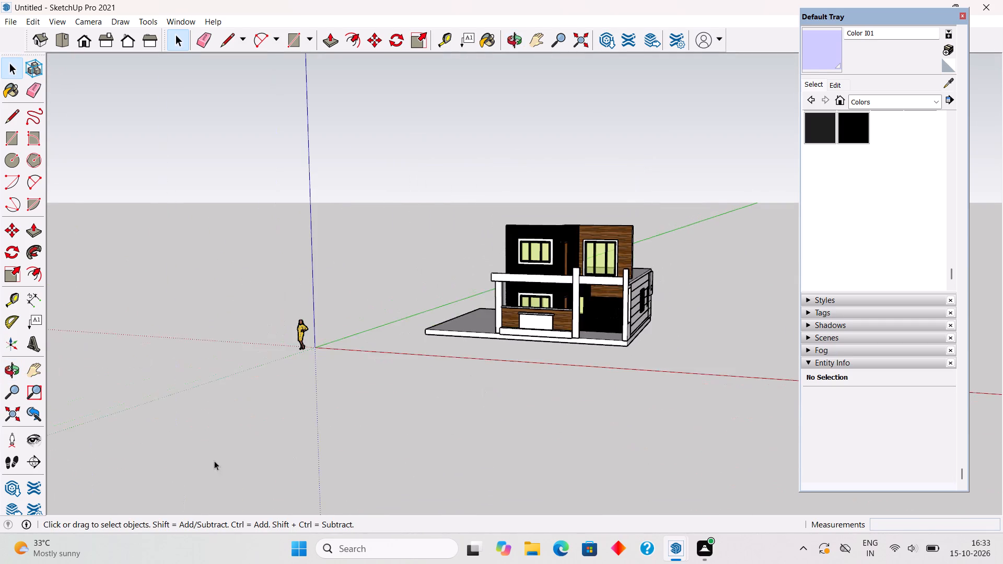
{"action": "scroll", "coordinate": [197, 439], "scroll_direction": "up", "scroll_amount": 5}
{"action": "scroll", "coordinate": [307, 339], "scroll_direction": "up", "scroll_amount": 5}
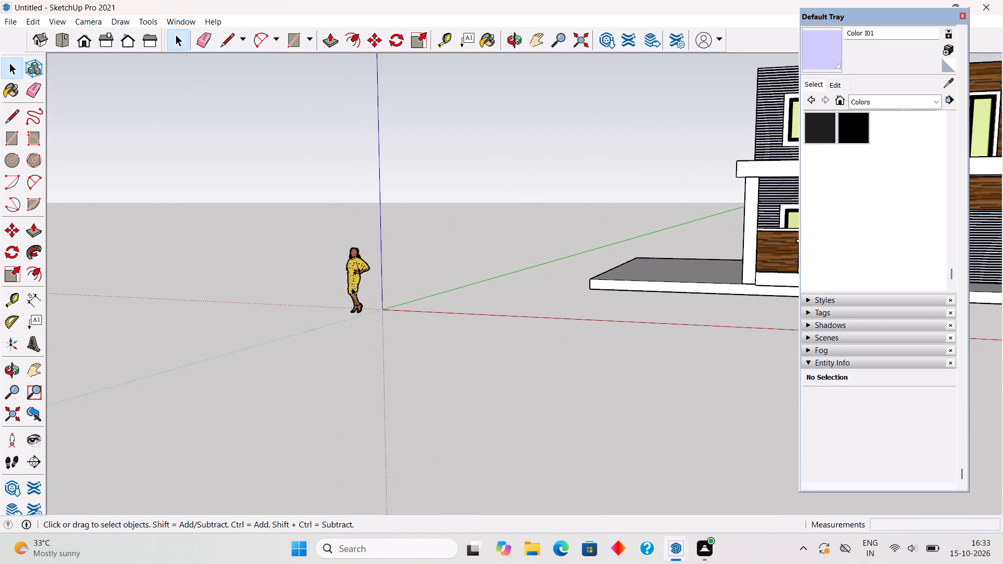
{"action": "scroll", "coordinate": [226, 313], "scroll_direction": "down", "scroll_amount": 10}
{"action": "scroll", "coordinate": [536, 201], "scroll_direction": "up", "scroll_amount": 8}
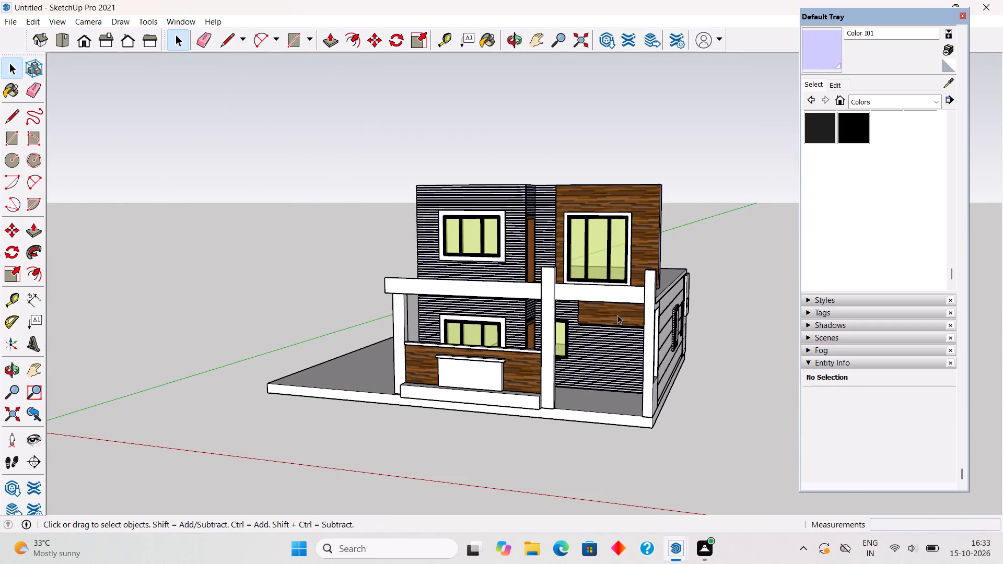
{"action": "middle_click_drag", "start_coordinate": [581, 358], "coordinate": [446, 287]}
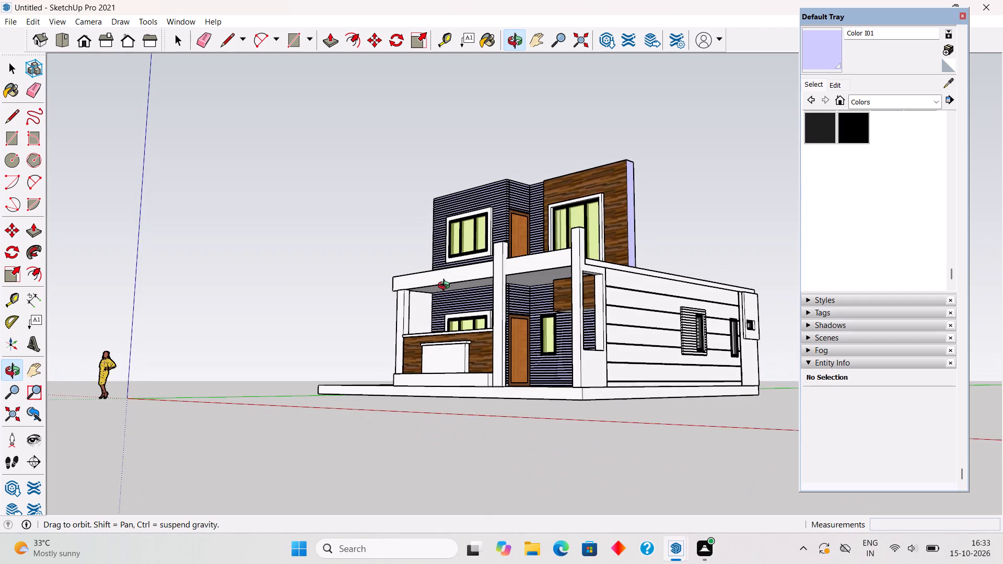
{"action": "middle_click_drag", "start_coordinate": [446, 287], "coordinate": [458, 290]}
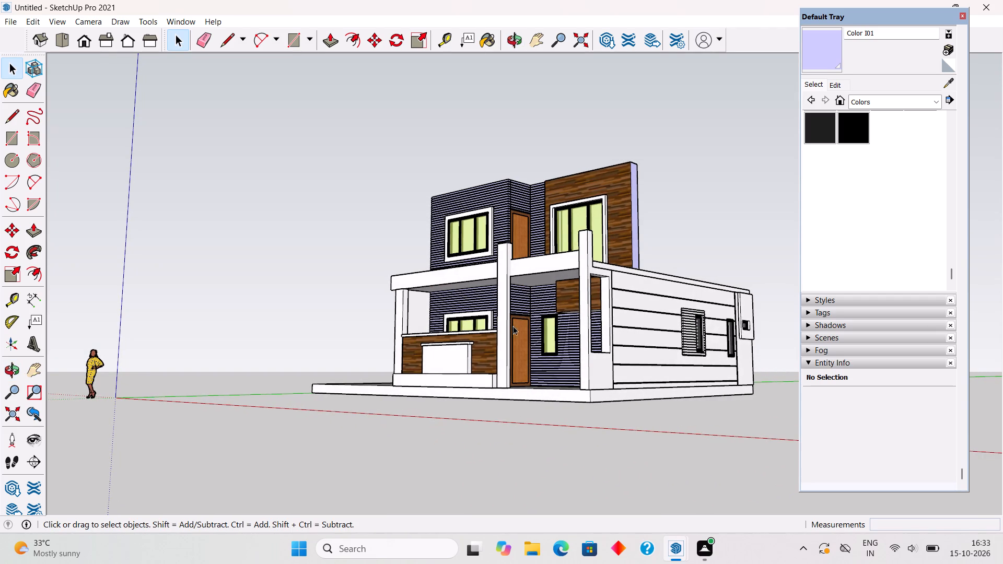
{"action": "middle_click_drag", "start_coordinate": [509, 330], "coordinate": [494, 437]}
{"action": "scroll", "coordinate": [591, 222], "scroll_direction": "up", "scroll_amount": 4}
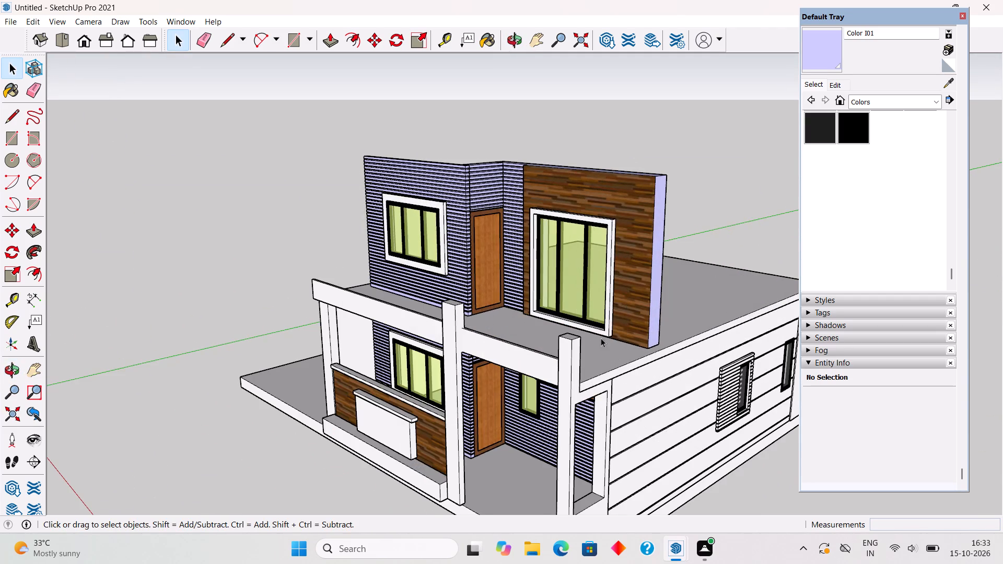
{"action": "middle_click_drag", "start_coordinate": [598, 340], "coordinate": [430, 391]}
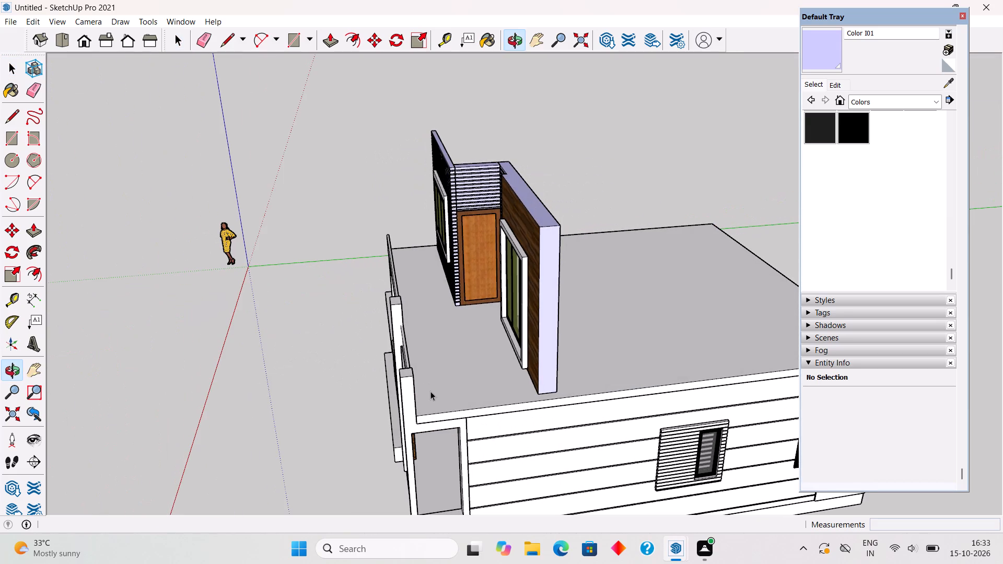
{"action": "scroll", "coordinate": [430, 391], "scroll_direction": "up", "scroll_amount": 1}
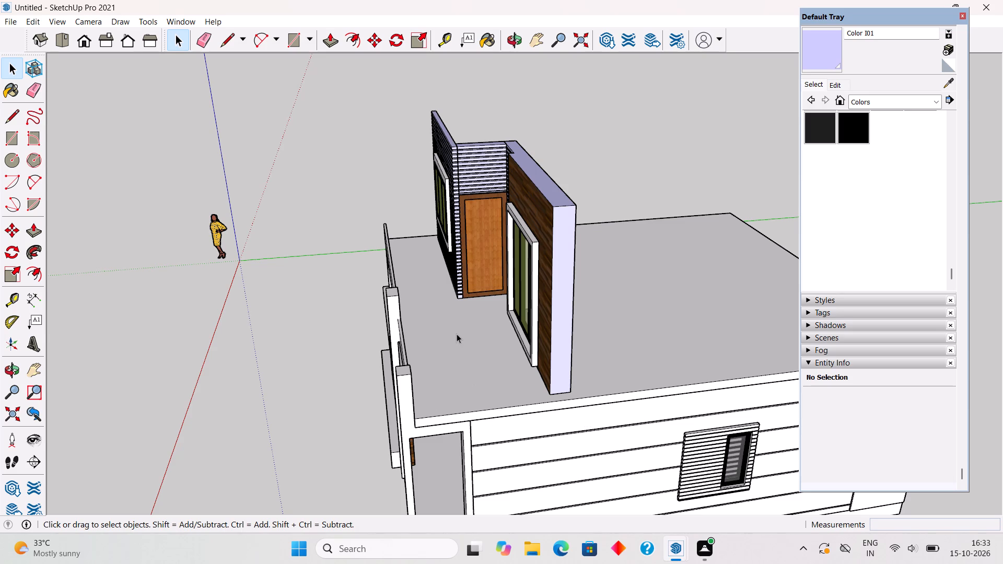
{"action": "scroll", "coordinate": [422, 386], "scroll_direction": "down", "scroll_amount": 3}
Place a guide line along the bottom front edge of the upper floor's wood-clad wall with the Tape Measure.
{"action": "middle_click_drag", "start_coordinate": [457, 361], "coordinate": [447, 401]}
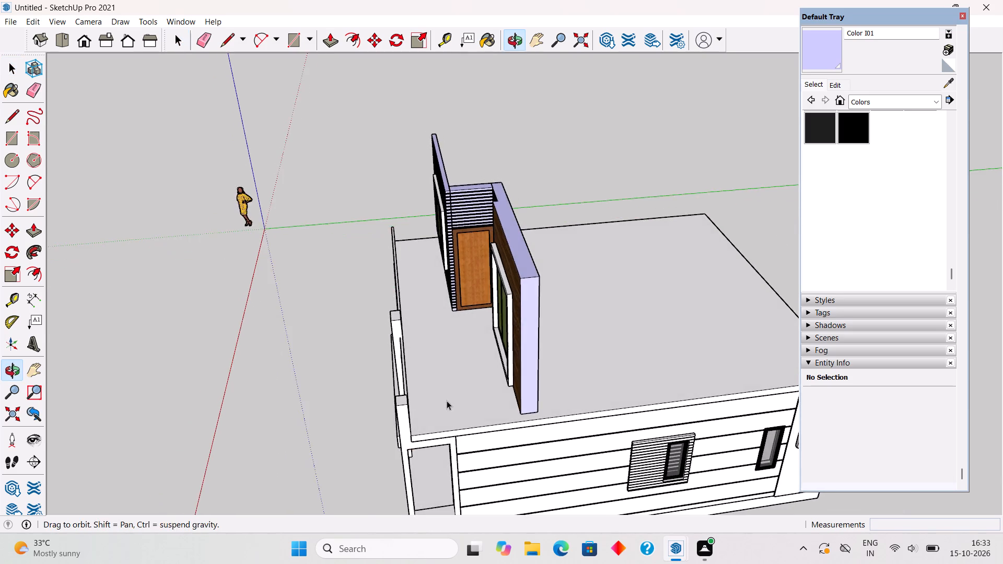
{"action": "scroll", "coordinate": [463, 398], "scroll_direction": "up", "scroll_amount": 15}
{"action": "key", "text": "t"}
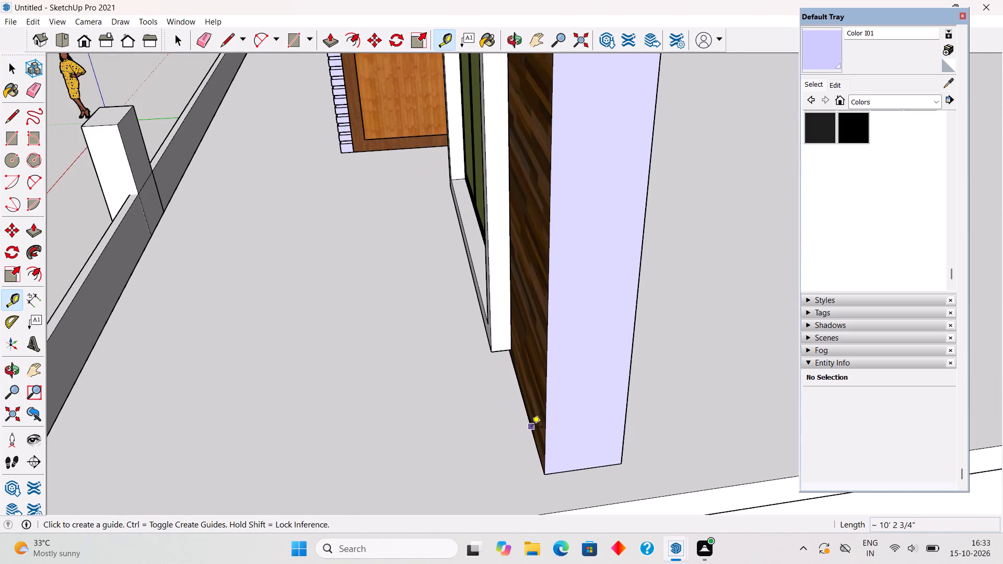
{"action": "scroll", "coordinate": [531, 428], "scroll_direction": "up", "scroll_amount": 10}
{"action": "double_click", "coordinate": [531, 432]}
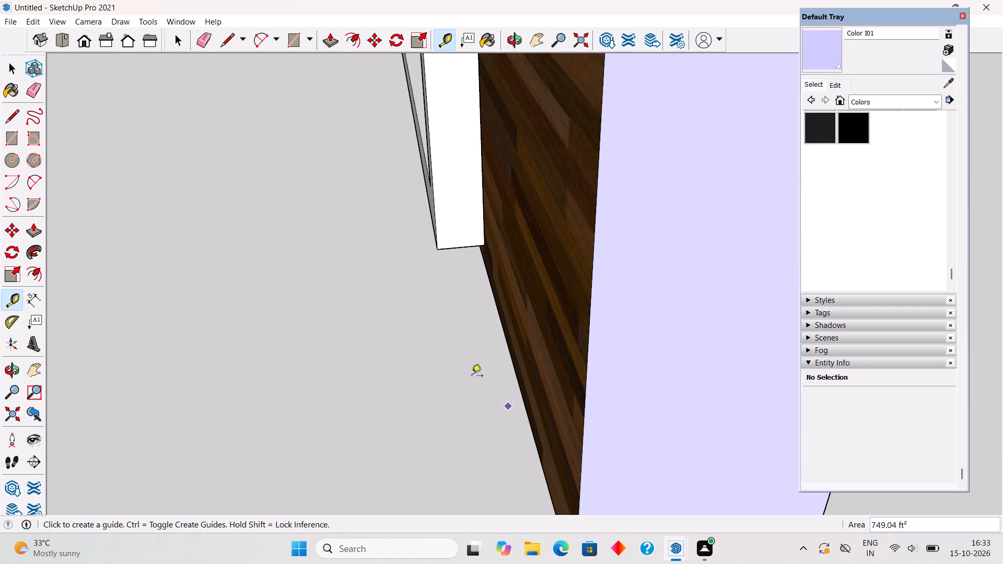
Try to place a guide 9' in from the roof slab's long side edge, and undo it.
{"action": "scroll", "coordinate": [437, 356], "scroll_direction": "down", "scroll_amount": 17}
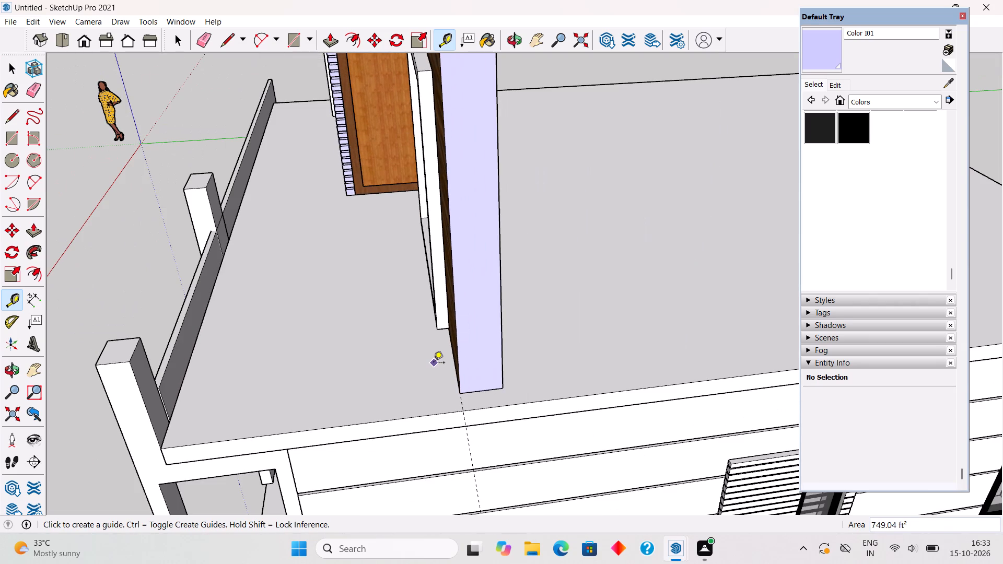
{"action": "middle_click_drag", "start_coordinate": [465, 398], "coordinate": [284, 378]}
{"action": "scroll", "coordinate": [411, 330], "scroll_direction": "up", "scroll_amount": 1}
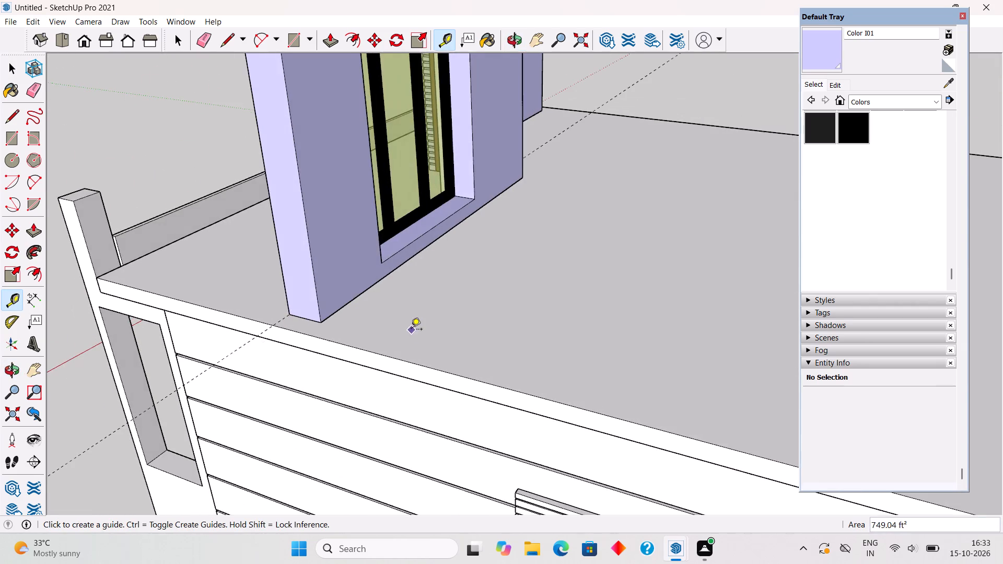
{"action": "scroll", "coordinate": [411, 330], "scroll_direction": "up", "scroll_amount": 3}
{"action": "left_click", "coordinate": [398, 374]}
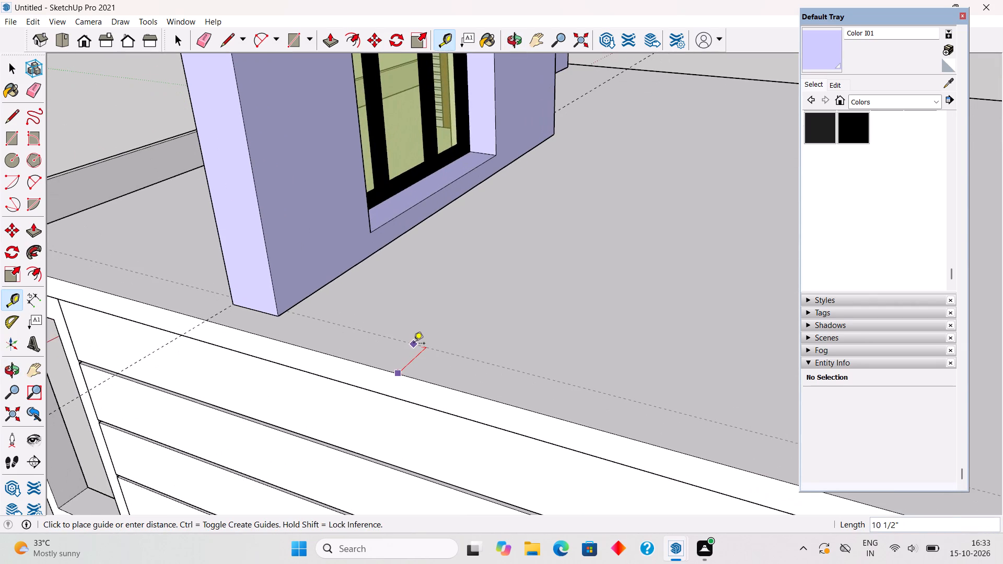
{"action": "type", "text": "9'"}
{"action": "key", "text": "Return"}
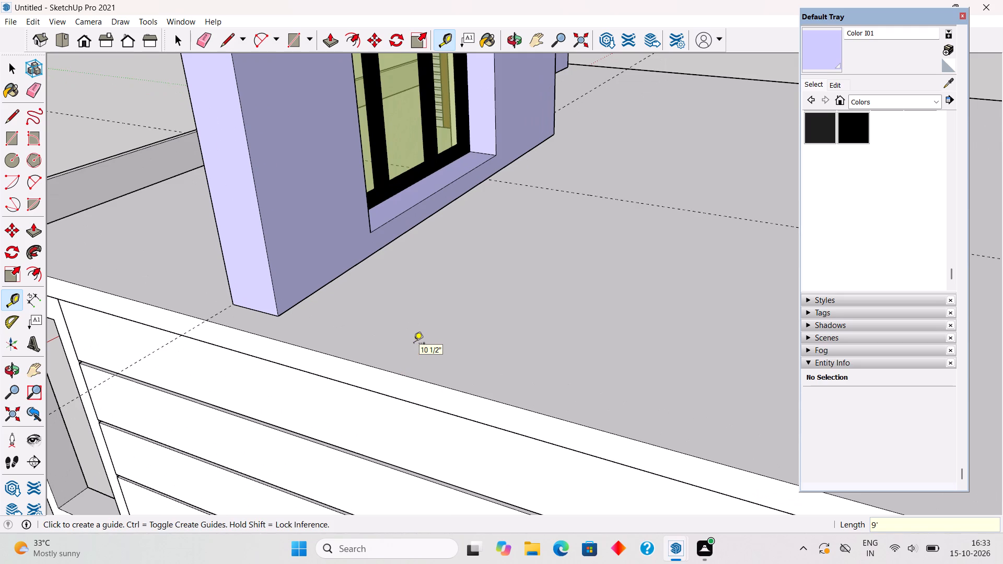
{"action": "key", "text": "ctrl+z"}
Place a guide 9" in from the roof slab's long side edge, near the wood-clad wall's outer end.
{"action": "left_click", "coordinate": [408, 374]}
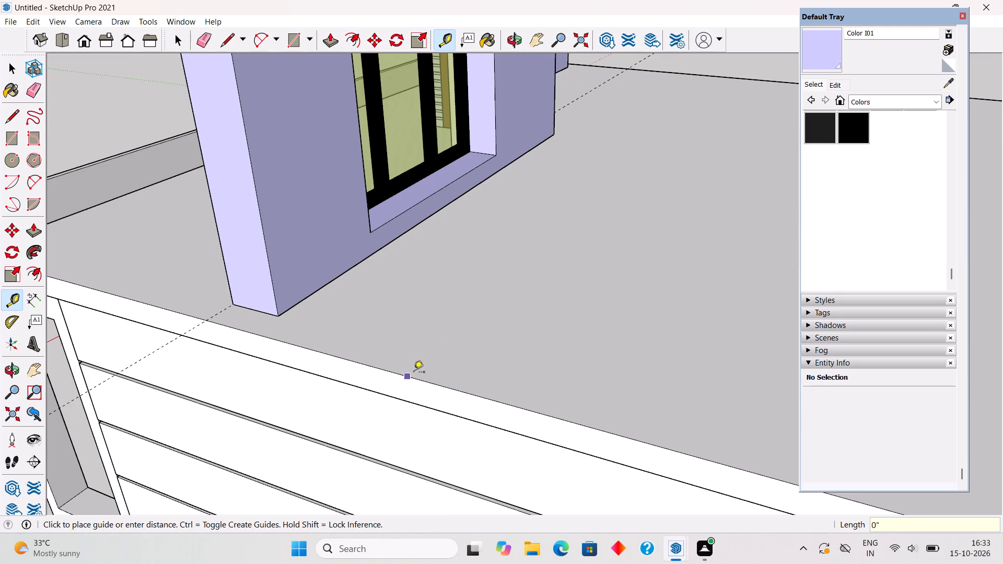
{"action": "type", "text": "9\""}
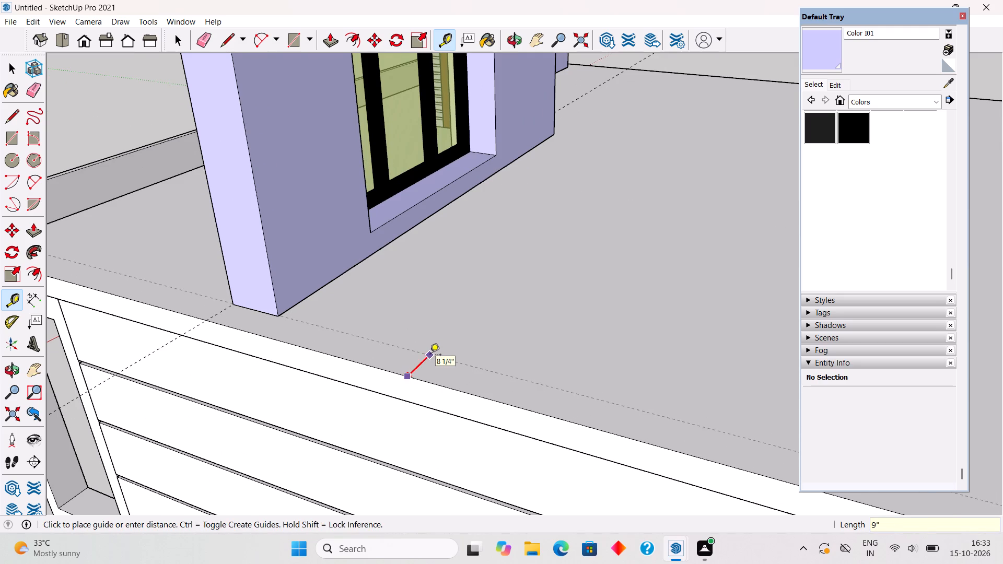
{"action": "key", "text": "Return"}
{"action": "key", "text": "space"}
Push the outer end face of the upper wood-clad wall inward to line up with the 9" guide, and close the group.
{"action": "scroll", "coordinate": [133, 243], "scroll_direction": "up", "scroll_amount": 6}
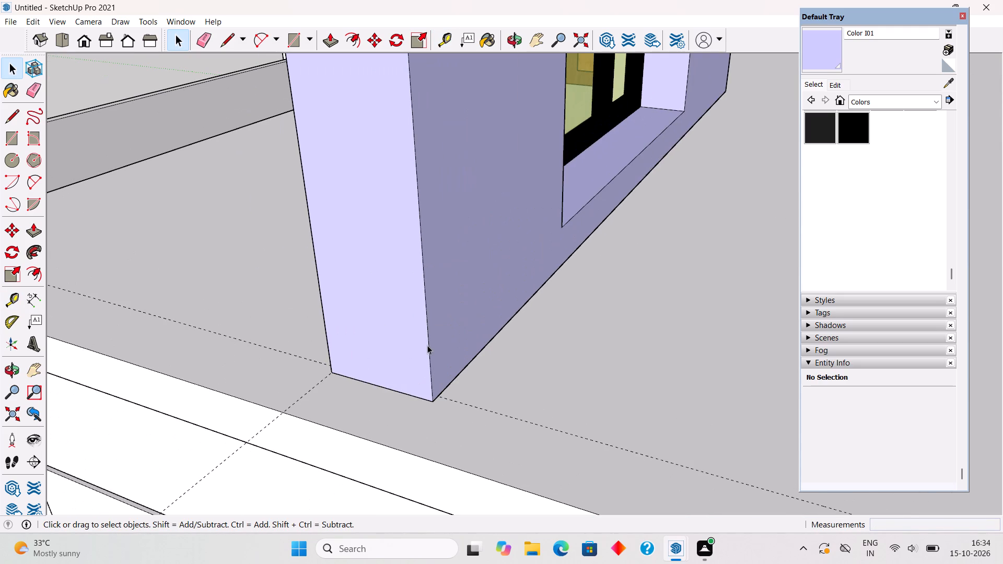
{"action": "left_click", "coordinate": [427, 345]}
{"action": "triple_click", "coordinate": [419, 356]}
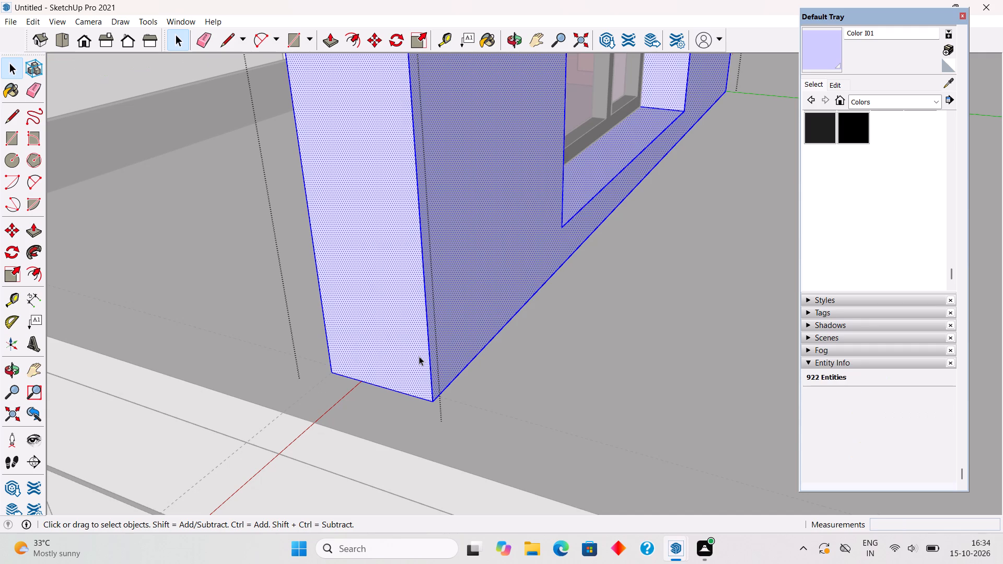
{"action": "key", "text": "p"}
{"action": "left_click", "coordinate": [419, 356]}
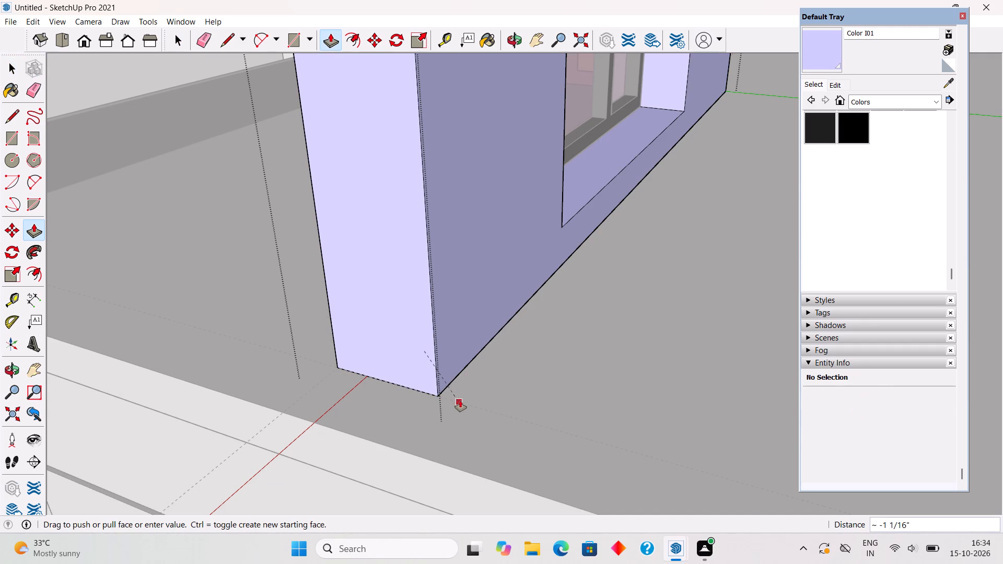
{"action": "left_click", "coordinate": [460, 401]}
{"action": "key", "text": "space"}
{"action": "scroll", "coordinate": [146, 221], "scroll_direction": "down", "scroll_amount": 5}
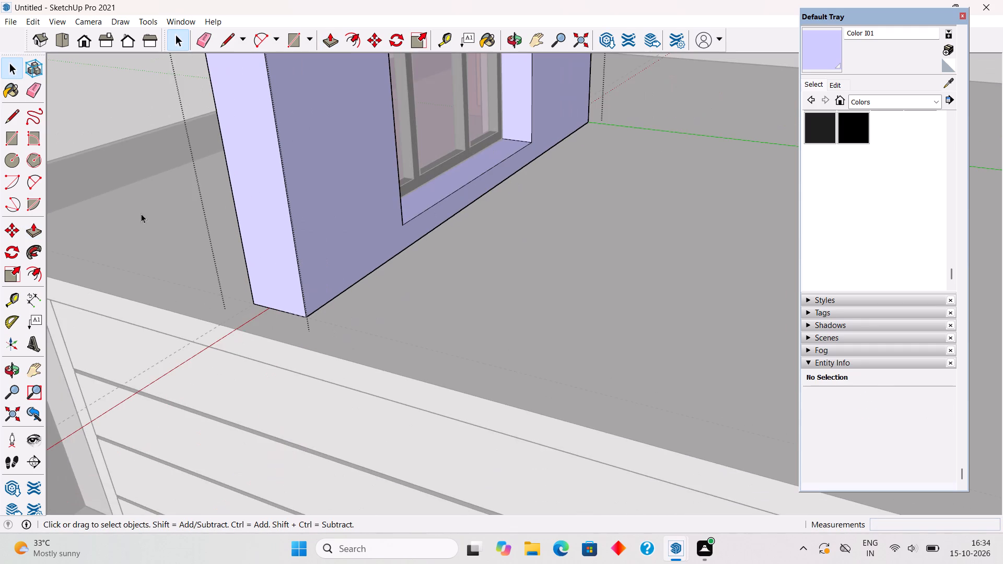
{"action": "left_click", "coordinate": [83, 80]}
Draw a 9" by 22' 7" rectangle along the roof slab's side edge, from the wood-clad wall's outer end to the slab's rear corner.
{"action": "scroll", "coordinate": [314, 358], "scroll_direction": "up", "scroll_amount": 3}
{"action": "key", "text": "r"}
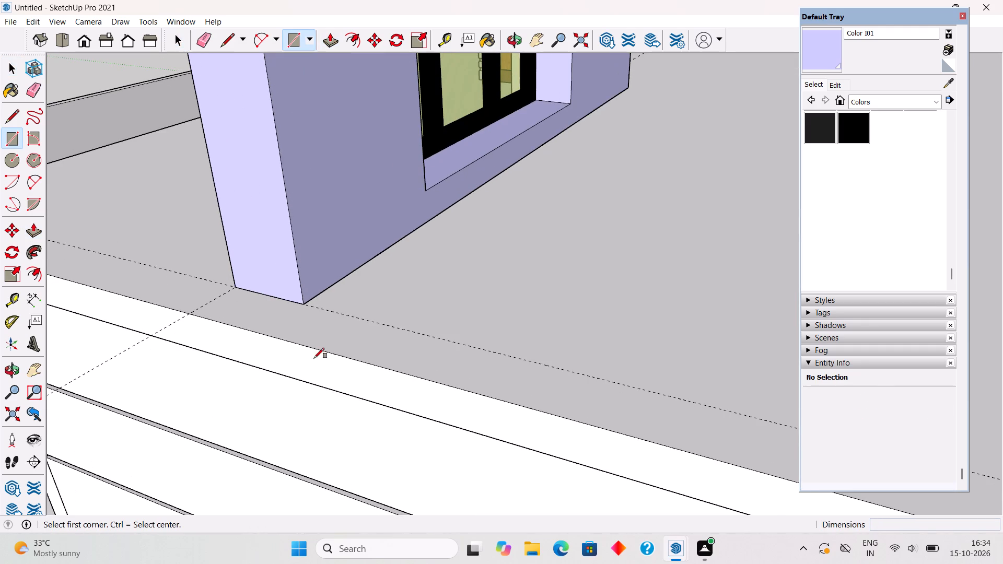
{"action": "left_click", "coordinate": [240, 283]}
{"action": "scroll", "coordinate": [239, 298], "scroll_direction": "down", "scroll_amount": 4}
{"action": "scroll", "coordinate": [239, 298], "scroll_direction": "up", "scroll_amount": 1}
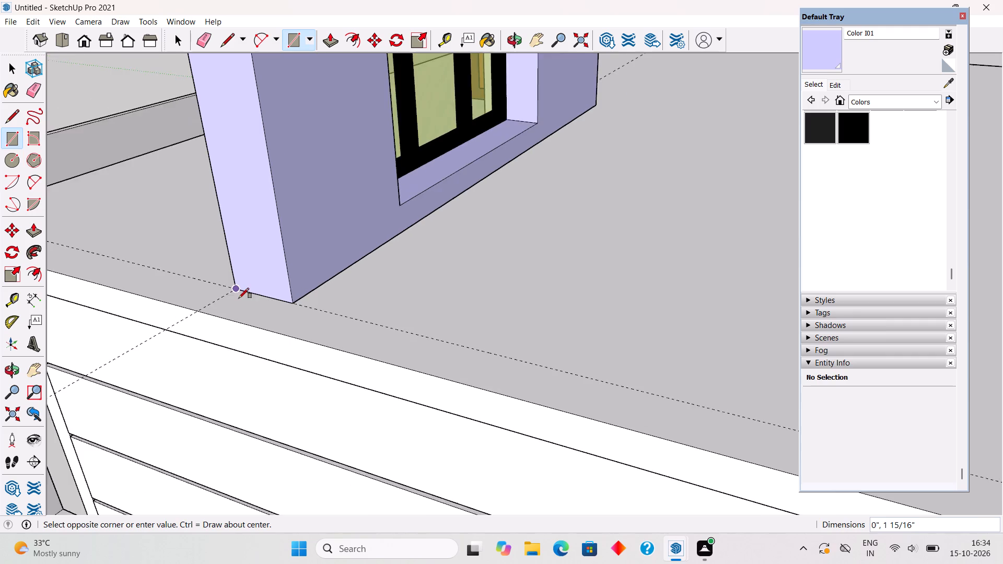
{"action": "scroll", "coordinate": [232, 300], "scroll_direction": "down", "scroll_amount": 18}
{"action": "scroll", "coordinate": [537, 386], "scroll_direction": "up", "scroll_amount": 4}
{"action": "scroll", "coordinate": [476, 375], "scroll_direction": "up", "scroll_amount": 1}
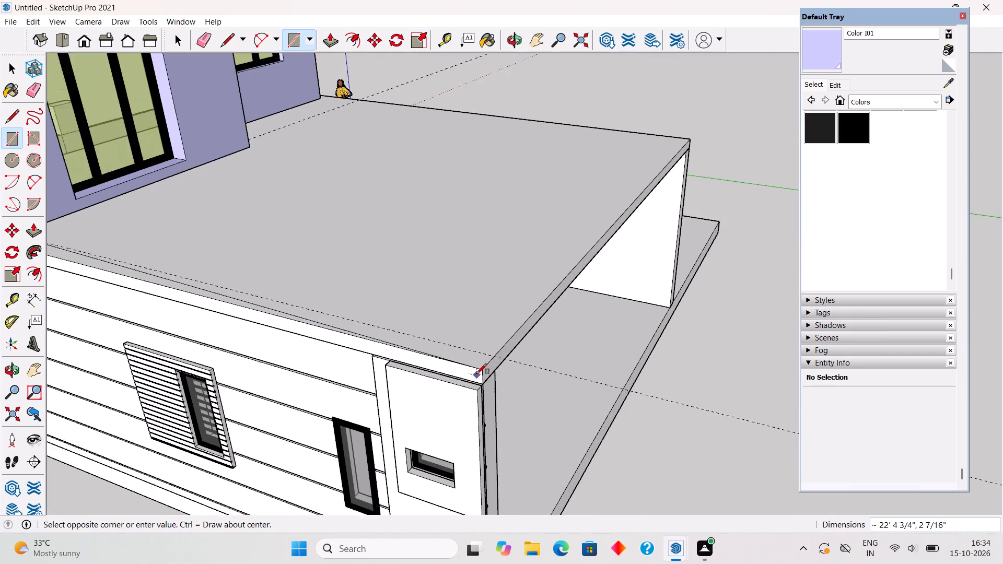
{"action": "scroll", "coordinate": [476, 374], "scroll_direction": "up", "scroll_amount": 1}
{"action": "left_click", "coordinate": [481, 370]}
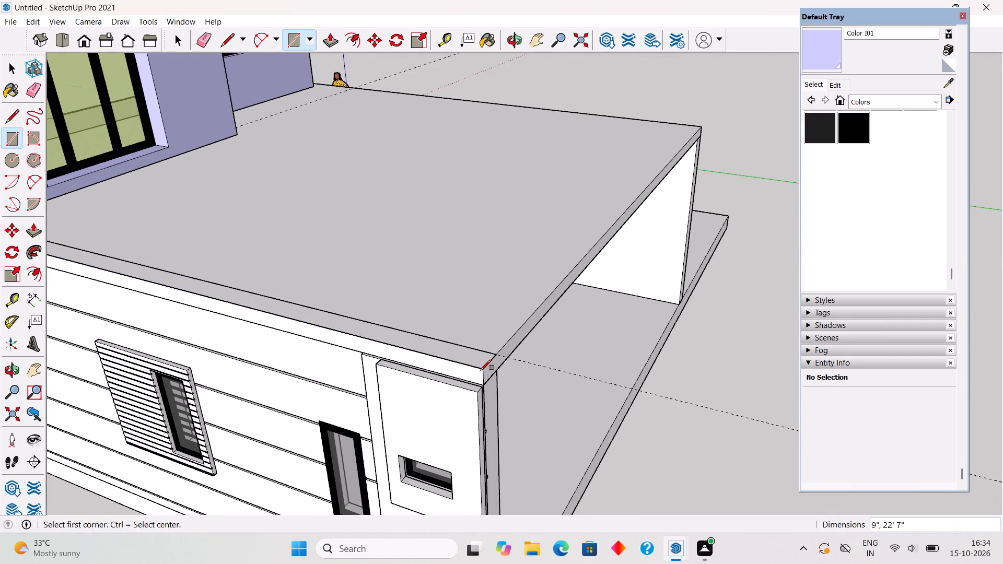
{"action": "key", "text": "space"}
{"action": "scroll", "coordinate": [481, 370], "scroll_direction": "down", "scroll_amount": 5}
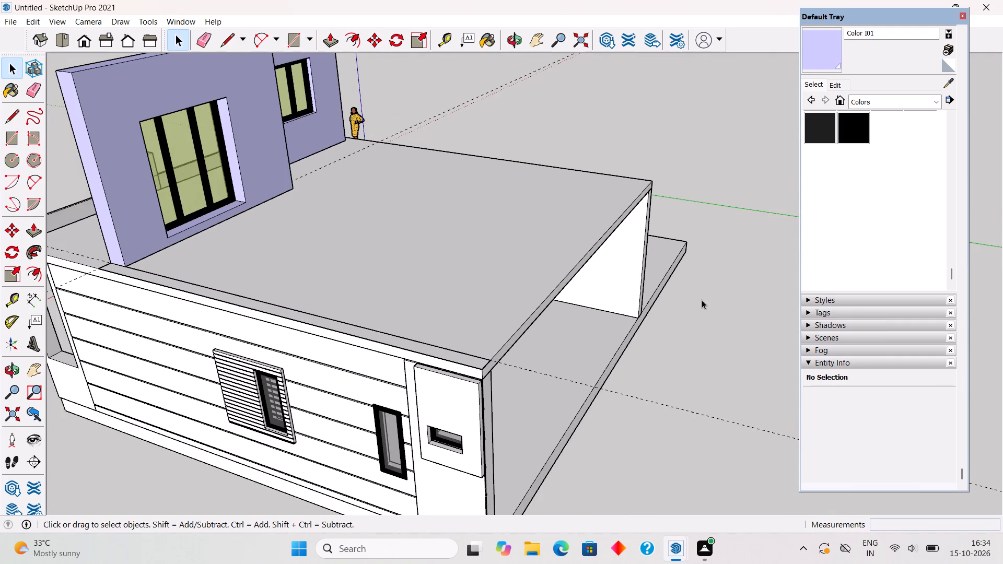
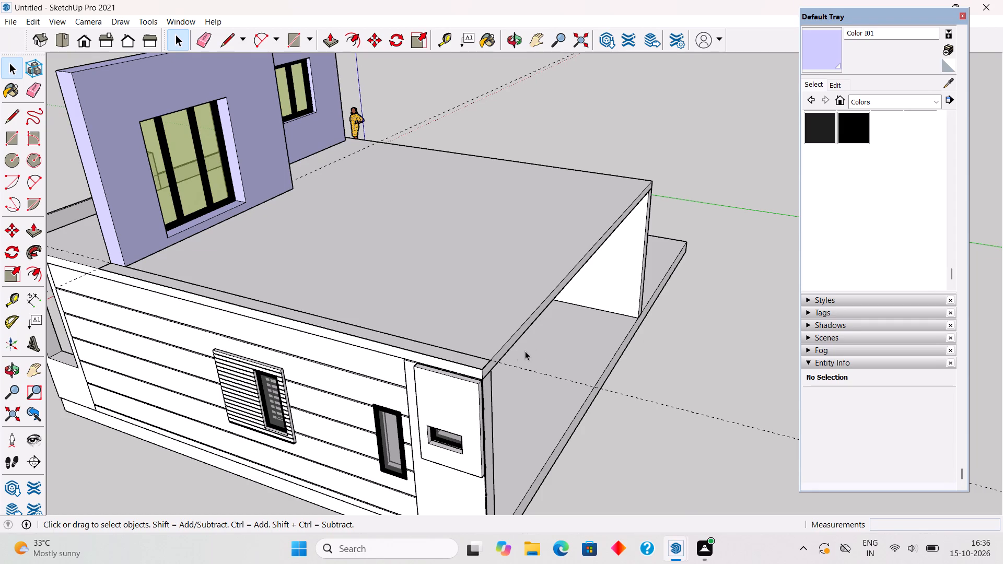
Extrude the 9" strip along the roof slab's side edge up 10' to form the upper floor's side wall.
{"action": "key", "text": "p"}
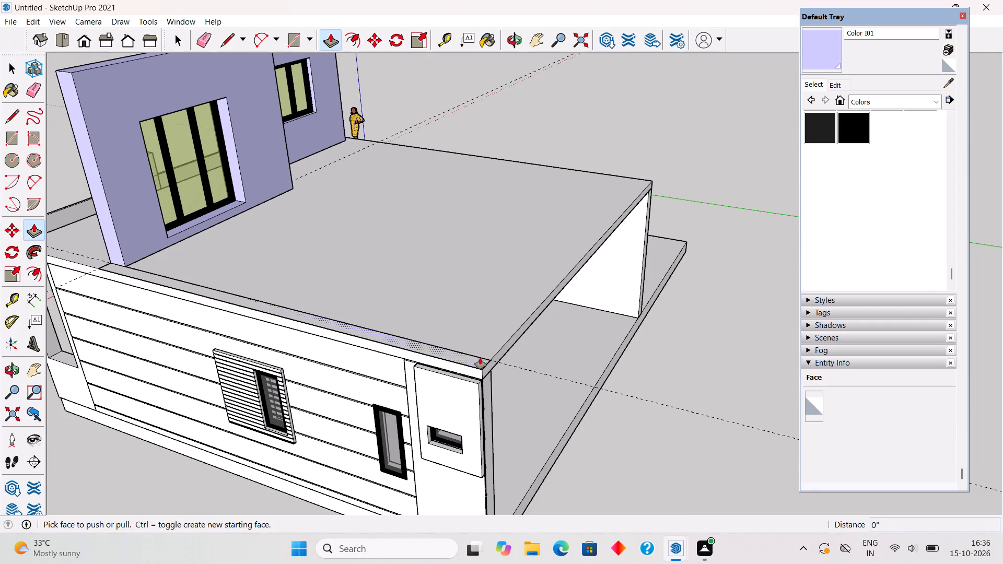
{"action": "left_click", "coordinate": [480, 358]}
{"action": "type", "text": "10'"}
{"action": "key", "text": "Return"}
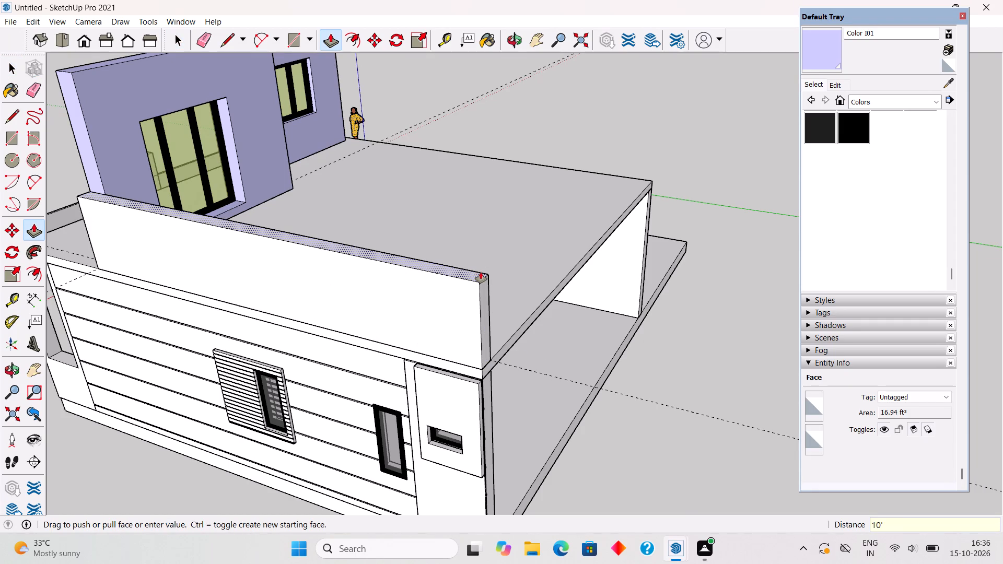
{"action": "key", "text": "space"}
Examine the new upper side wall above the ground floor's grooved side facade, looking at the side elevation.
{"action": "scroll", "coordinate": [481, 272], "scroll_direction": "down", "scroll_amount": 11}
{"action": "middle_click_drag", "start_coordinate": [499, 367], "coordinate": [623, 346]}
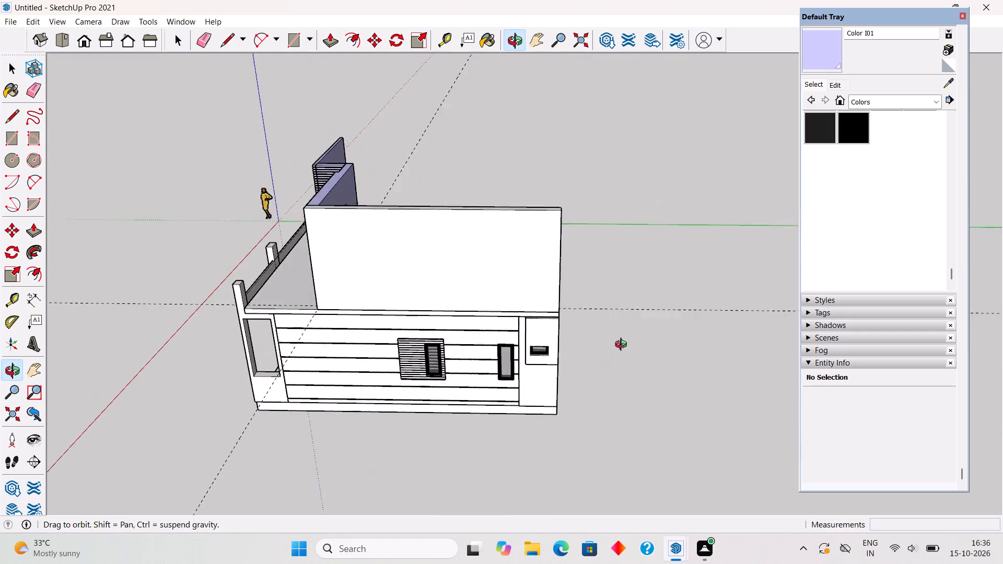
{"action": "middle_click_drag", "start_coordinate": [623, 346], "coordinate": [642, 272]}
{"action": "scroll", "coordinate": [546, 382], "scroll_direction": "up", "scroll_amount": 3}
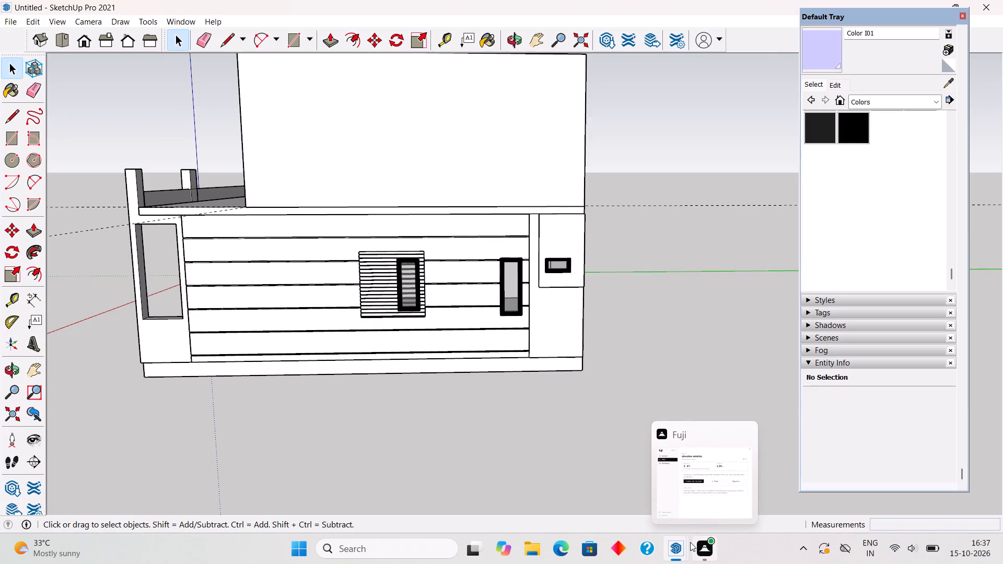
{"action": "scroll", "coordinate": [998, 561], "scroll_direction": "down", "scroll_amount": 4}
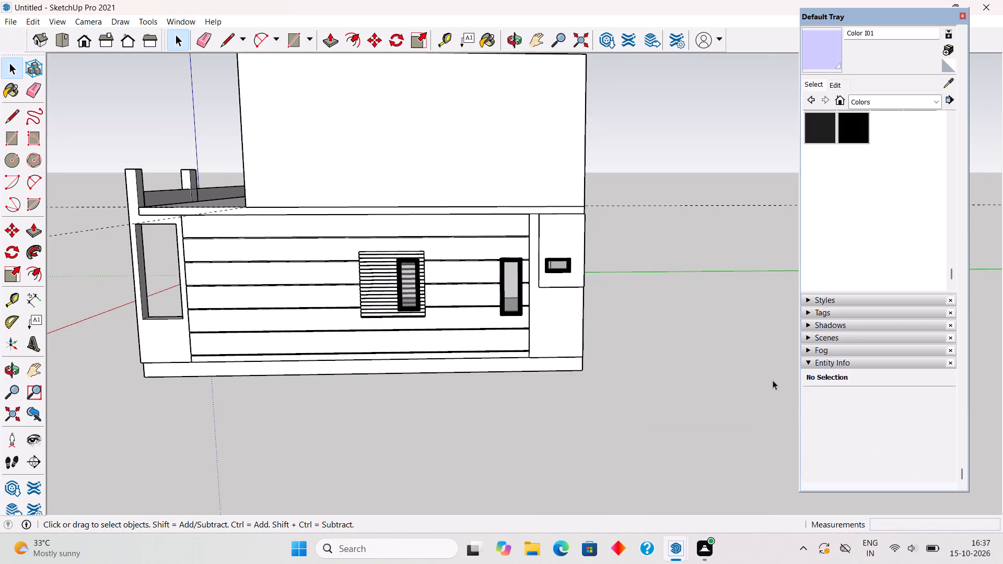
{"action": "scroll", "coordinate": [654, 372], "scroll_direction": "down", "scroll_amount": 7}
{"action": "scroll", "coordinate": [606, 263], "scroll_direction": "up", "scroll_amount": 6}
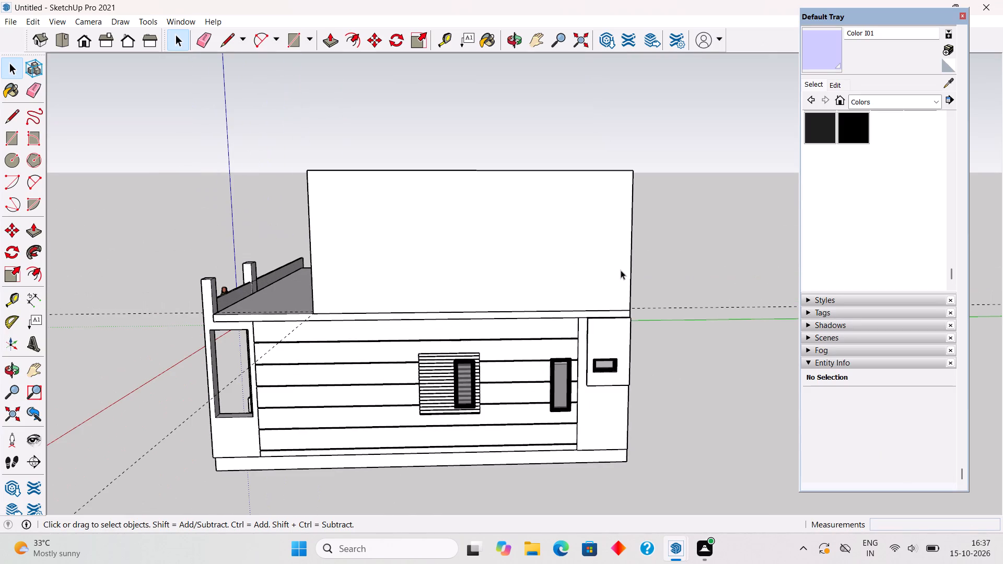
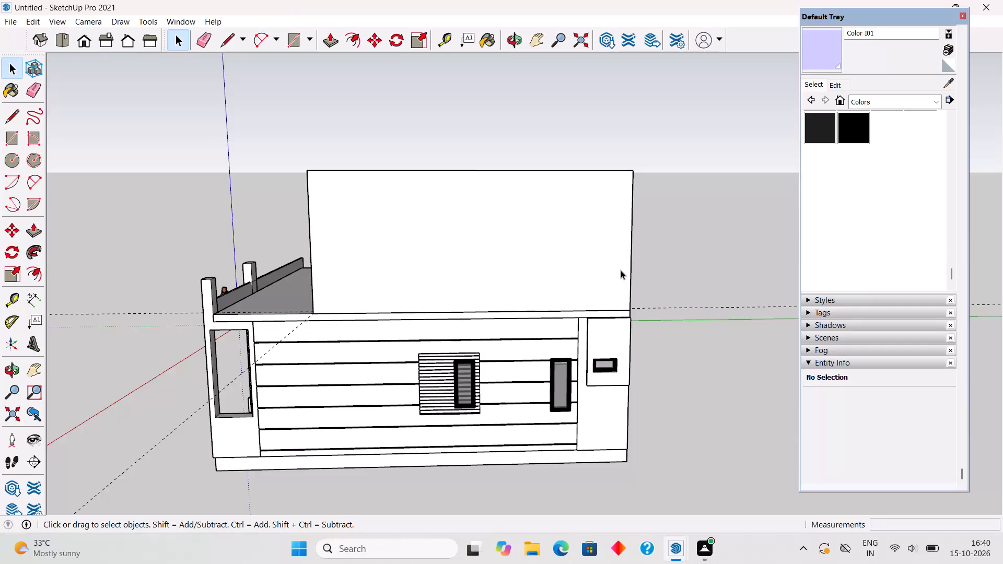
Place a vertical guide 3'9" from the side wall's rear corner edge, along the end edge of the grooved cladding.
{"action": "scroll", "coordinate": [624, 275], "scroll_direction": "up", "scroll_amount": 1}
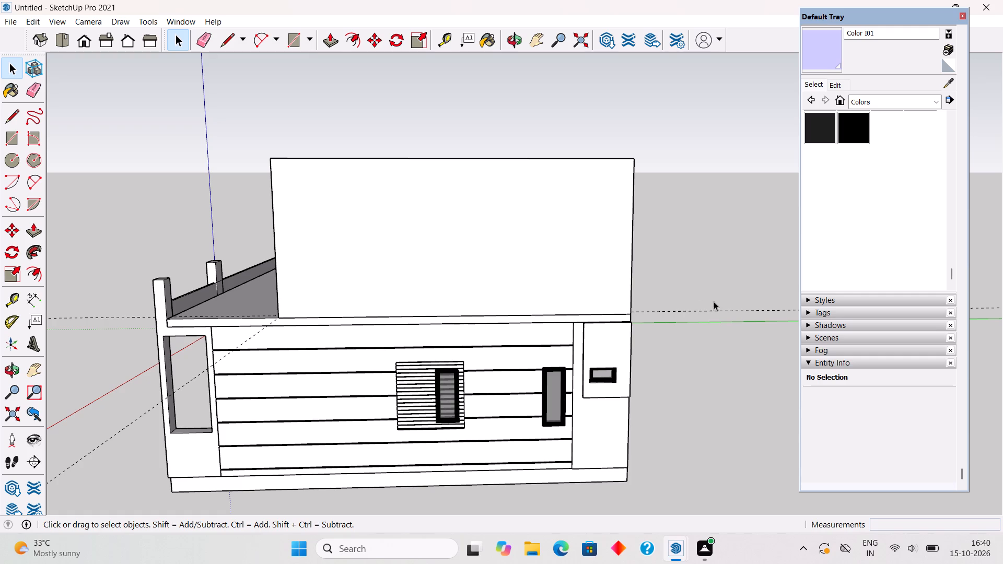
{"action": "scroll", "coordinate": [641, 355], "scroll_direction": "up", "scroll_amount": 5}
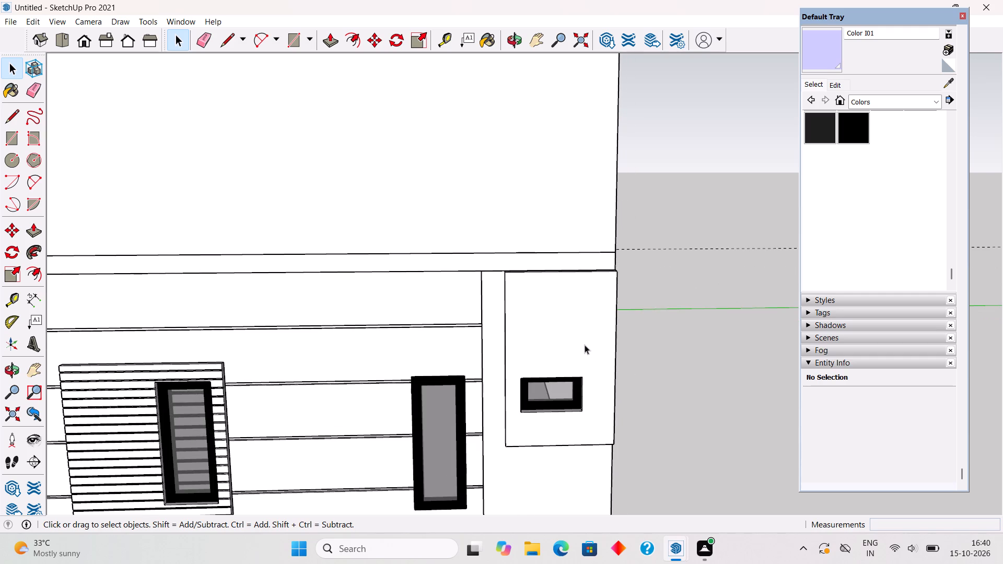
{"action": "scroll", "coordinate": [478, 376], "scroll_direction": "up", "scroll_amount": 2}
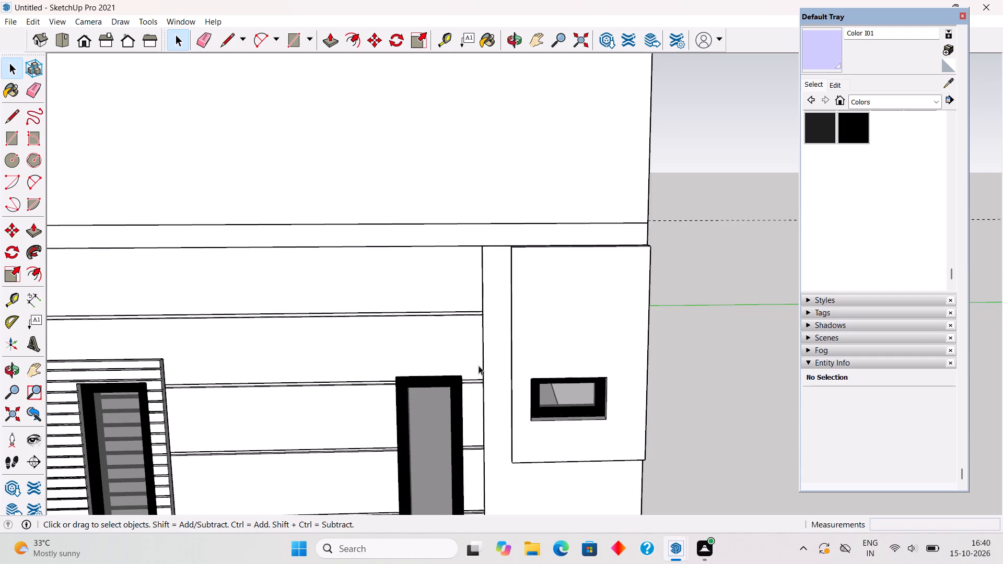
{"action": "middle_click_drag", "start_coordinate": [627, 360], "coordinate": [399, 330]}
{"action": "scroll", "coordinate": [643, 391], "scroll_direction": "up", "scroll_amount": 6}
{"action": "scroll", "coordinate": [627, 403], "scroll_direction": "down", "scroll_amount": 5}
{"action": "scroll", "coordinate": [569, 393], "scroll_direction": "up", "scroll_amount": 5}
{"action": "key", "text": "t"}
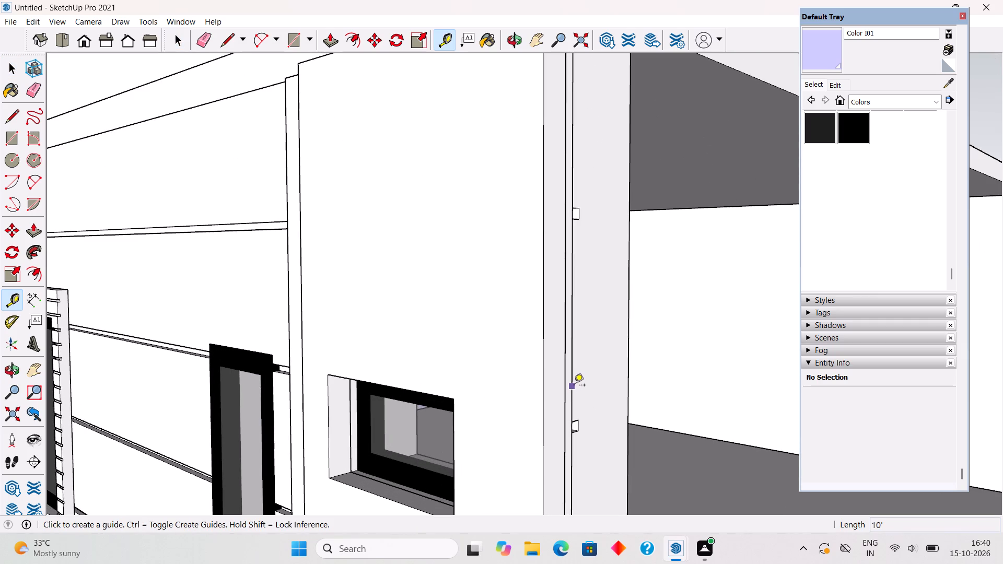
{"action": "left_click", "coordinate": [575, 385]}
{"action": "middle_click_drag", "start_coordinate": [495, 383], "coordinate": [712, 382]}
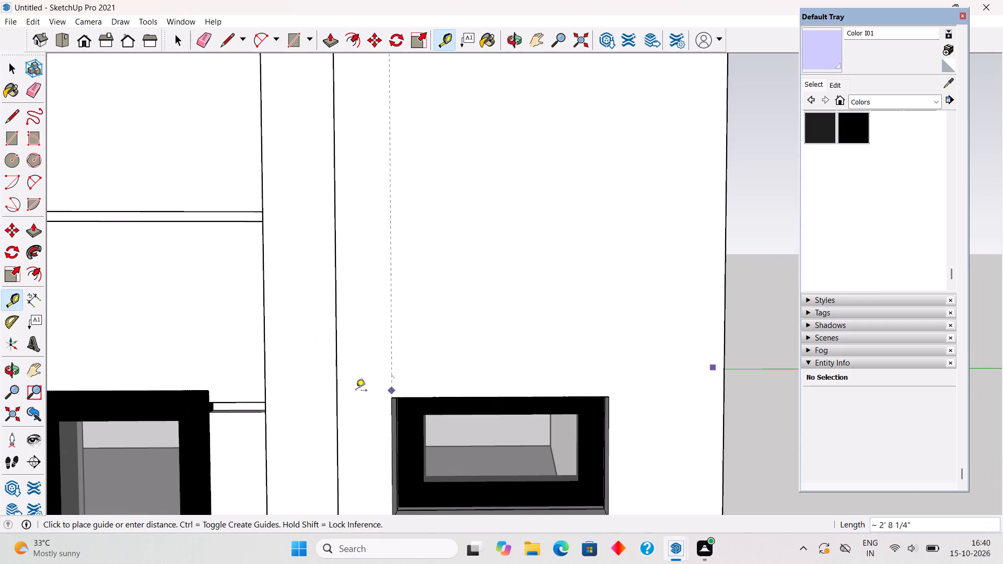
{"action": "scroll", "coordinate": [256, 393], "scroll_direction": "up", "scroll_amount": 1}
{"action": "middle_click_drag", "start_coordinate": [262, 393], "coordinate": [424, 381]}
{"action": "scroll", "coordinate": [303, 390], "scroll_direction": "up", "scroll_amount": 2}
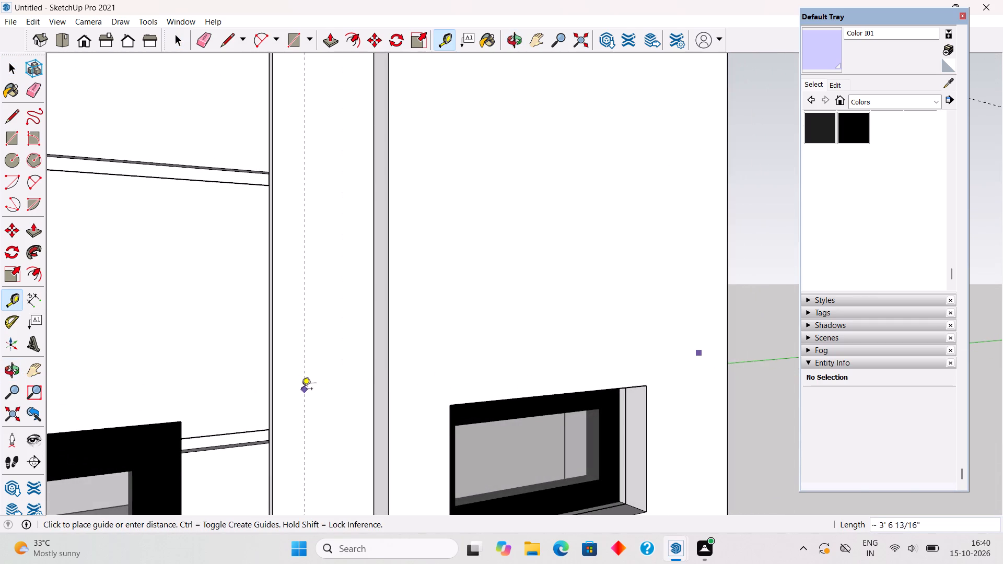
{"action": "scroll", "coordinate": [301, 390], "scroll_direction": "up", "scroll_amount": 3}
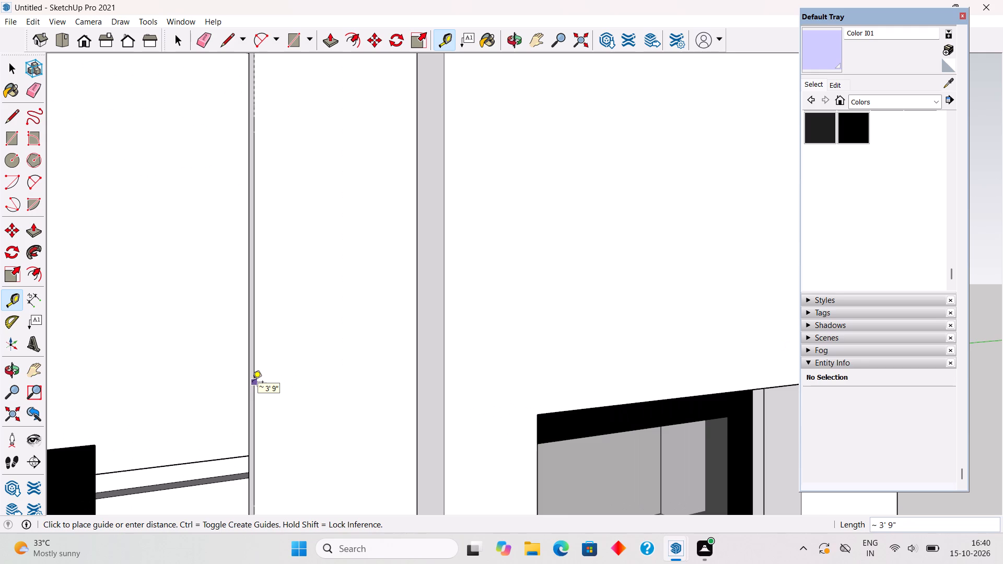
{"action": "scroll", "coordinate": [247, 384], "scroll_direction": "up", "scroll_amount": 2}
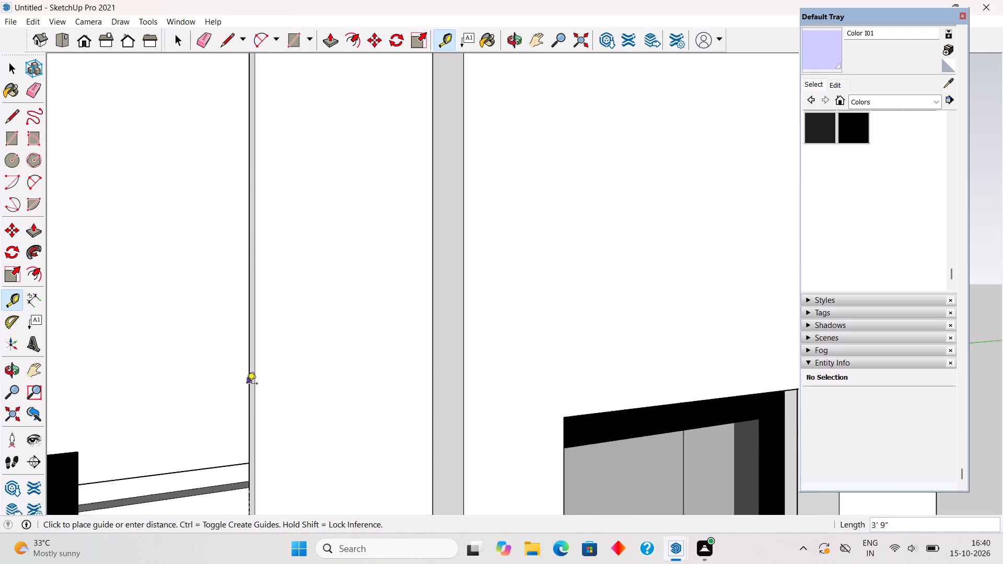
{"action": "scroll", "coordinate": [247, 384], "scroll_direction": "up", "scroll_amount": 6}
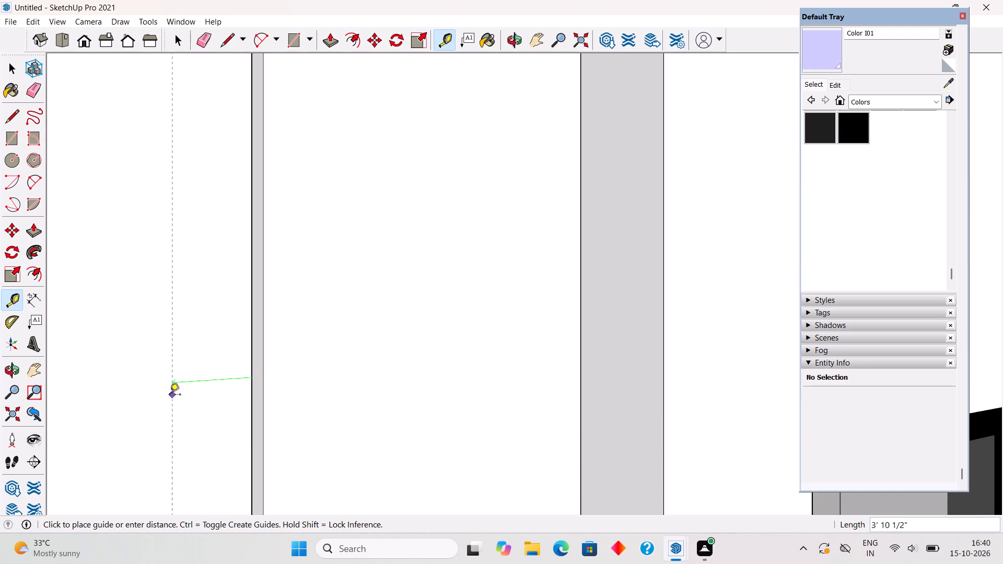
{"action": "scroll", "coordinate": [238, 384], "scroll_direction": "up", "scroll_amount": 8}
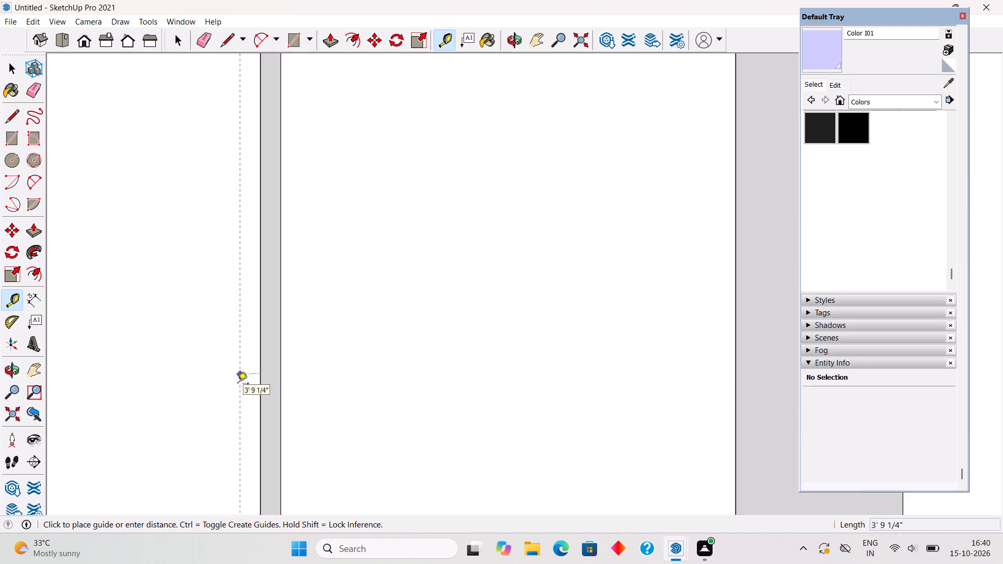
{"action": "scroll", "coordinate": [238, 384], "scroll_direction": "up", "scroll_amount": 2}
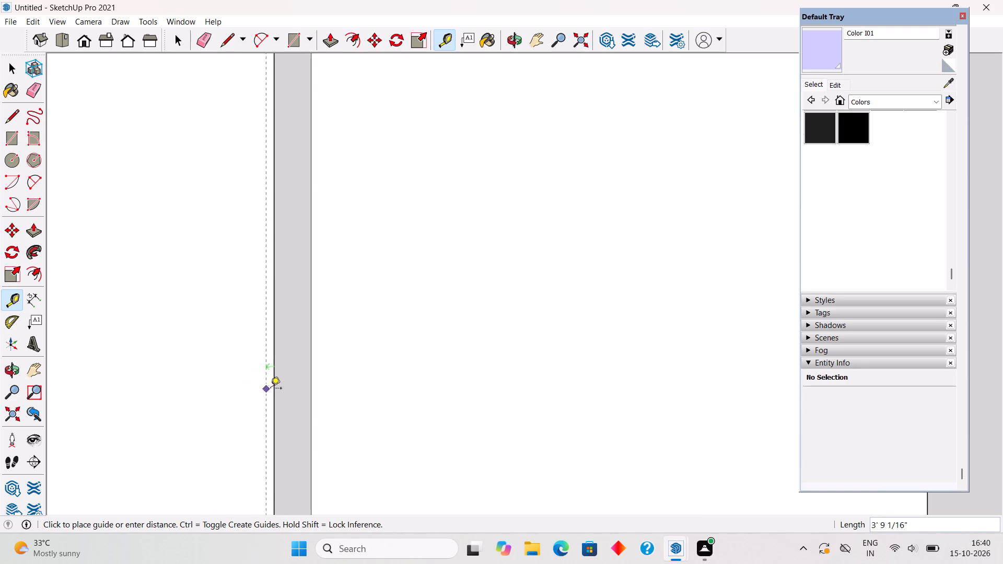
{"action": "left_click", "coordinate": [274, 389]}
Place a vertical guide 6" in from the grooved cladding's rear end edge, along the narrow window's nearer side.
{"action": "scroll", "coordinate": [276, 391], "scroll_direction": "down", "scroll_amount": 17}
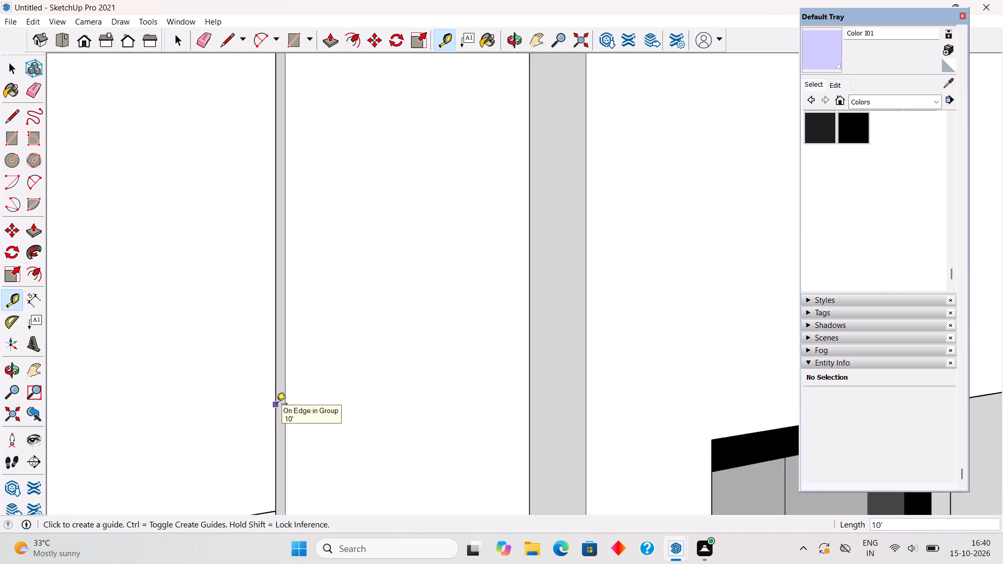
{"action": "scroll", "coordinate": [276, 405], "scroll_direction": "down", "scroll_amount": 17}
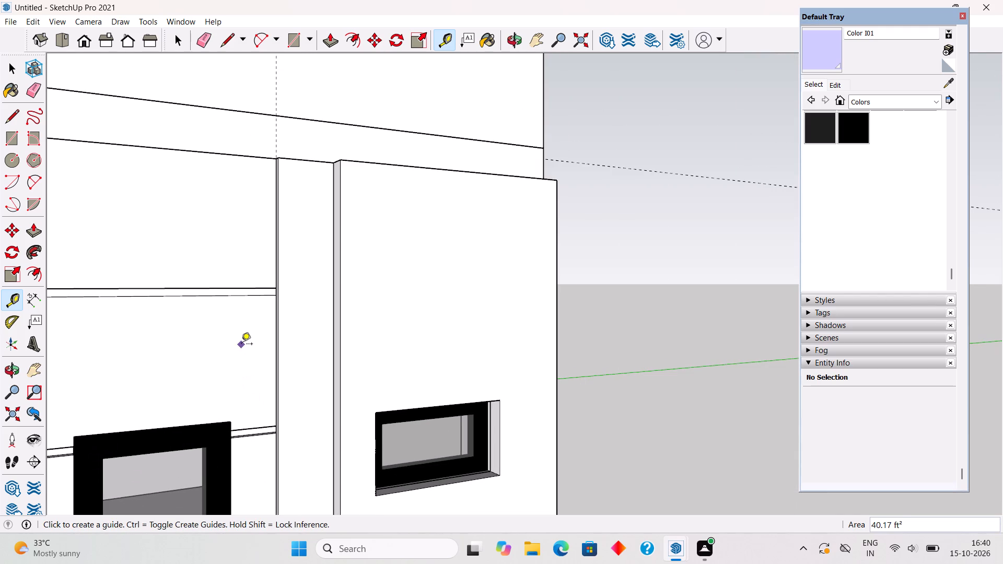
{"action": "scroll", "coordinate": [241, 345], "scroll_direction": "down", "scroll_amount": 5}
{"action": "scroll", "coordinate": [243, 349], "scroll_direction": "up", "scroll_amount": 14}
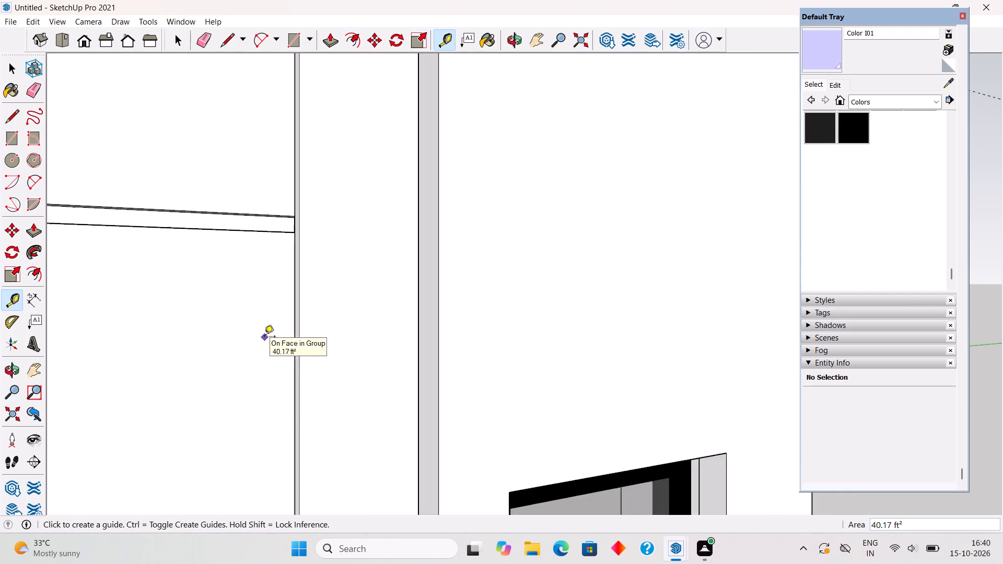
{"action": "middle_click_drag", "start_coordinate": [275, 341], "coordinate": [356, 381]}
{"action": "scroll", "coordinate": [376, 339], "scroll_direction": "up", "scroll_amount": 4}
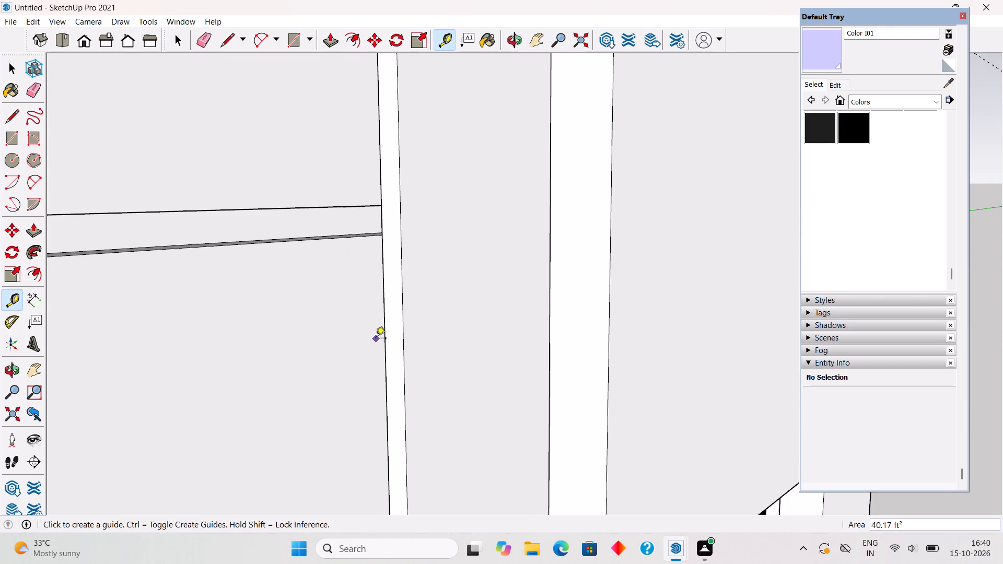
{"action": "left_click", "coordinate": [382, 334]}
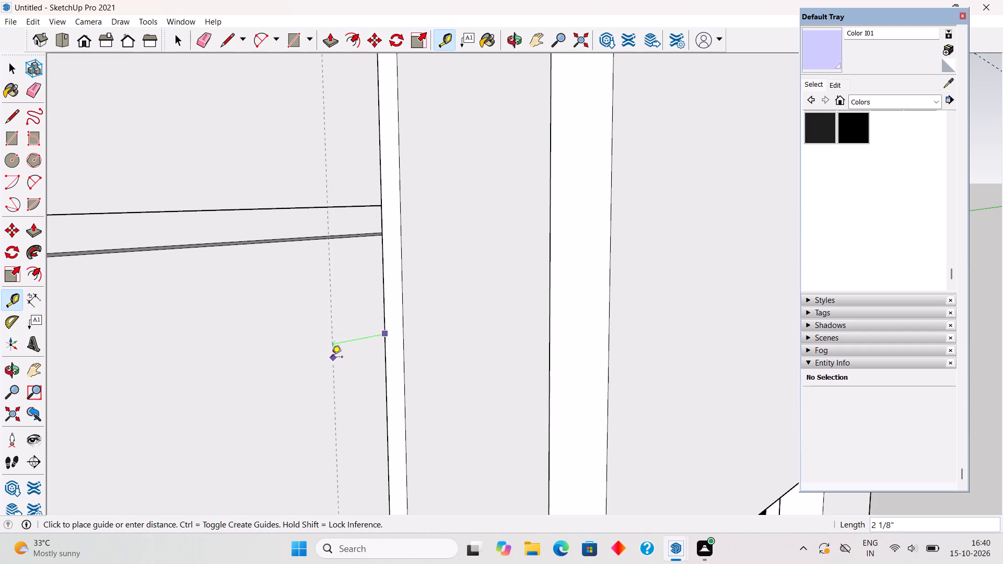
{"action": "scroll", "coordinate": [330, 358], "scroll_direction": "down", "scroll_amount": 15}
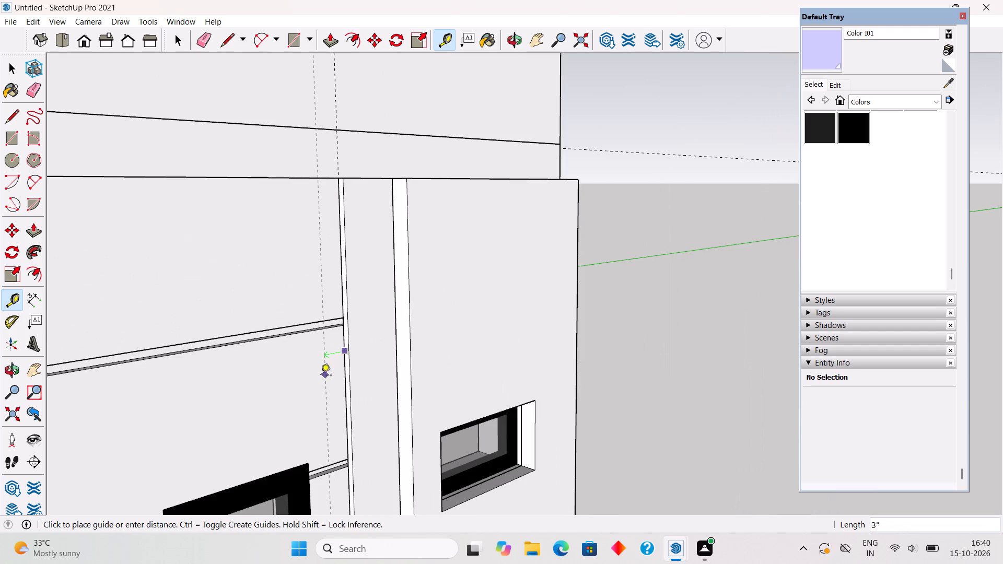
{"action": "scroll", "coordinate": [321, 376], "scroll_direction": "down", "scroll_amount": 12}
{"action": "middle_click_drag", "start_coordinate": [285, 440], "coordinate": [130, 407]}
{"action": "scroll", "coordinate": [235, 410], "scroll_direction": "up", "scroll_amount": 5}
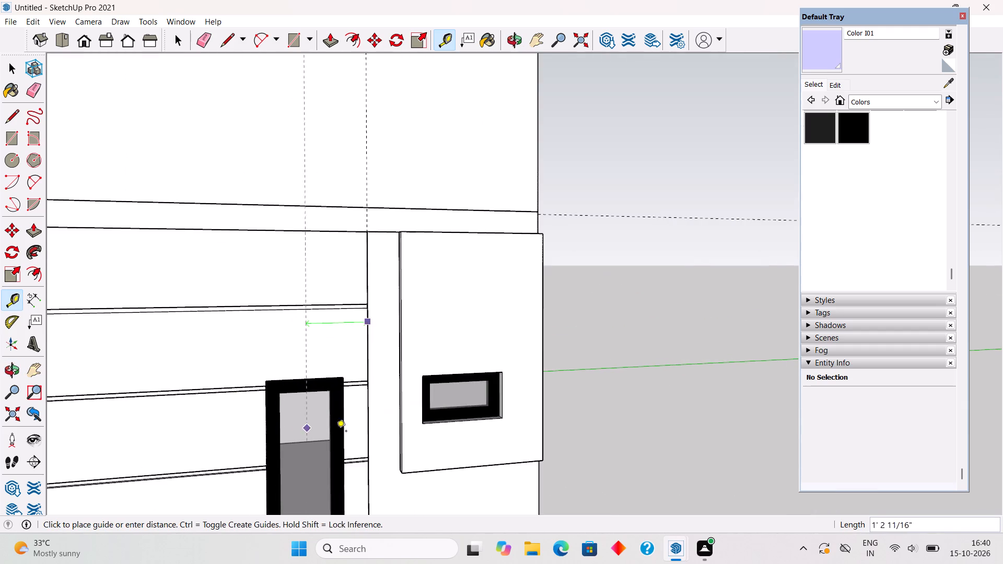
{"action": "scroll", "coordinate": [336, 432], "scroll_direction": "up", "scroll_amount": 8}
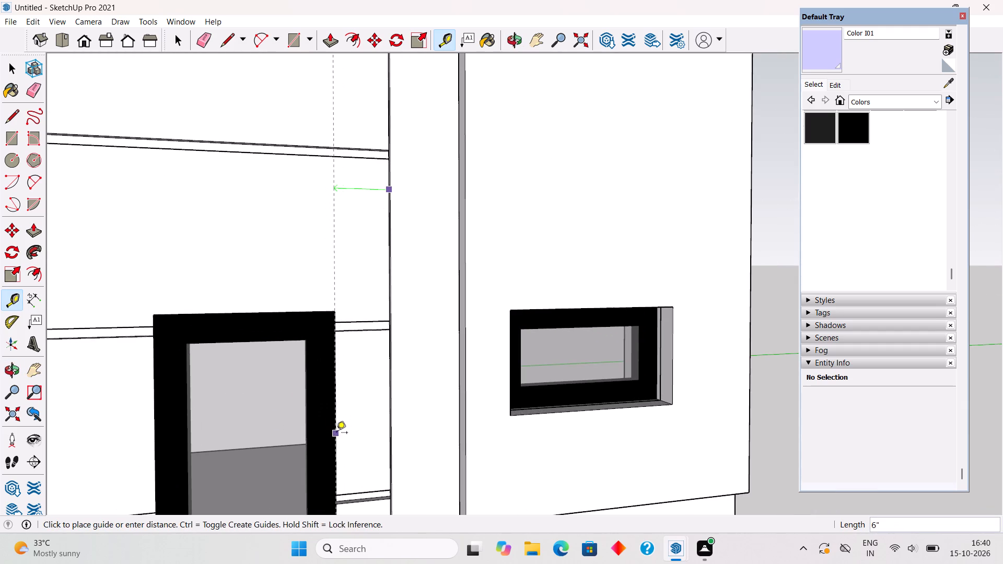
{"action": "left_click", "coordinate": [336, 433]}
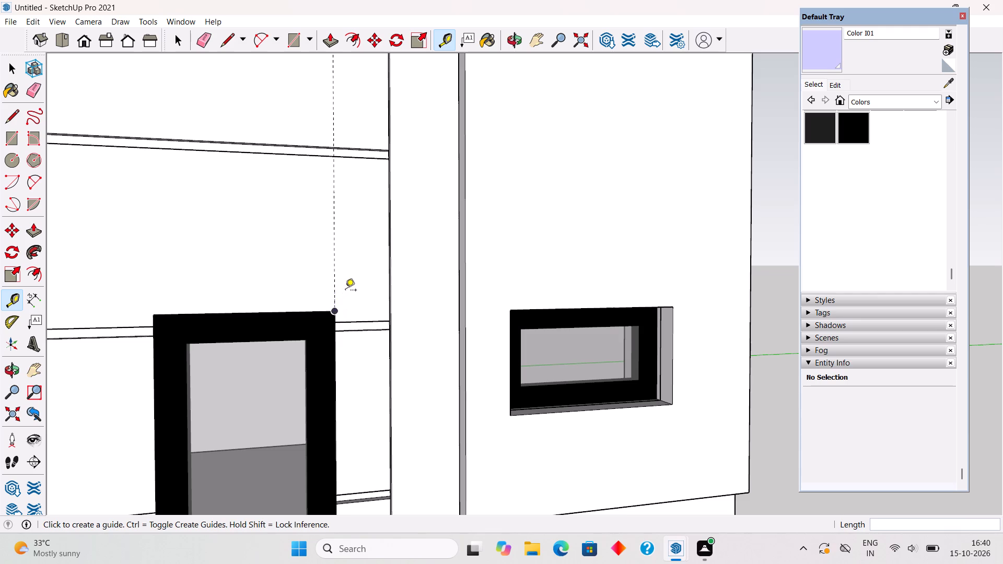
Place a vertical guide 1'6" from the previous one, aligned with the narrow window frame's other side.
{"action": "left_click", "coordinate": [332, 251]}
{"action": "scroll", "coordinate": [121, 331], "scroll_direction": "up", "scroll_amount": 4}
{"action": "scroll", "coordinate": [169, 310], "scroll_direction": "up", "scroll_amount": 4}
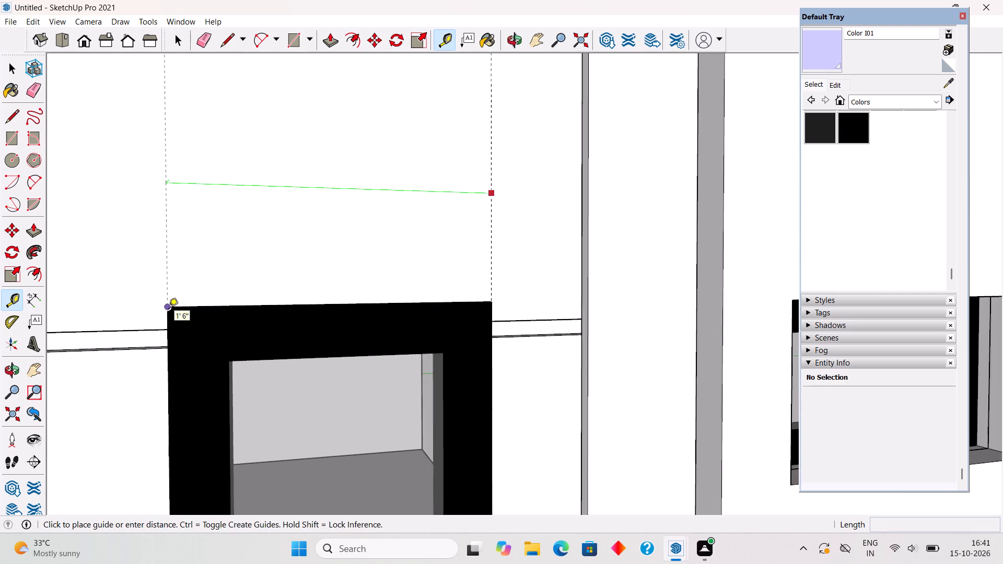
{"action": "left_click", "coordinate": [169, 310]}
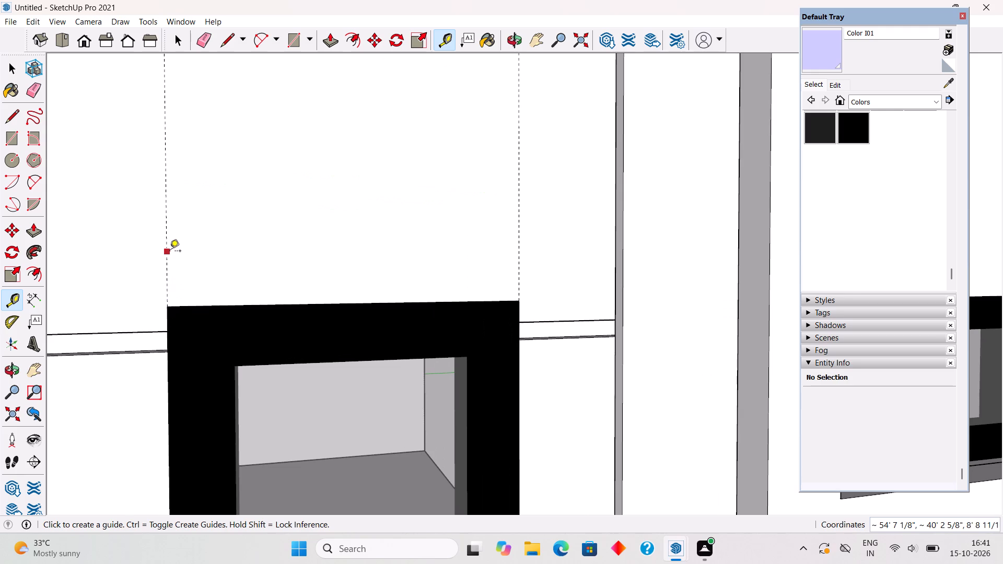
Place a vertical guide offset from the narrow window's far-side guide, aligned with the slatted panel's nearer edge.
{"action": "left_click", "coordinate": [170, 252]}
{"action": "scroll", "coordinate": [170, 252], "scroll_direction": "down", "scroll_amount": 20}
{"action": "scroll", "coordinate": [170, 252], "scroll_direction": "down", "scroll_amount": 8}
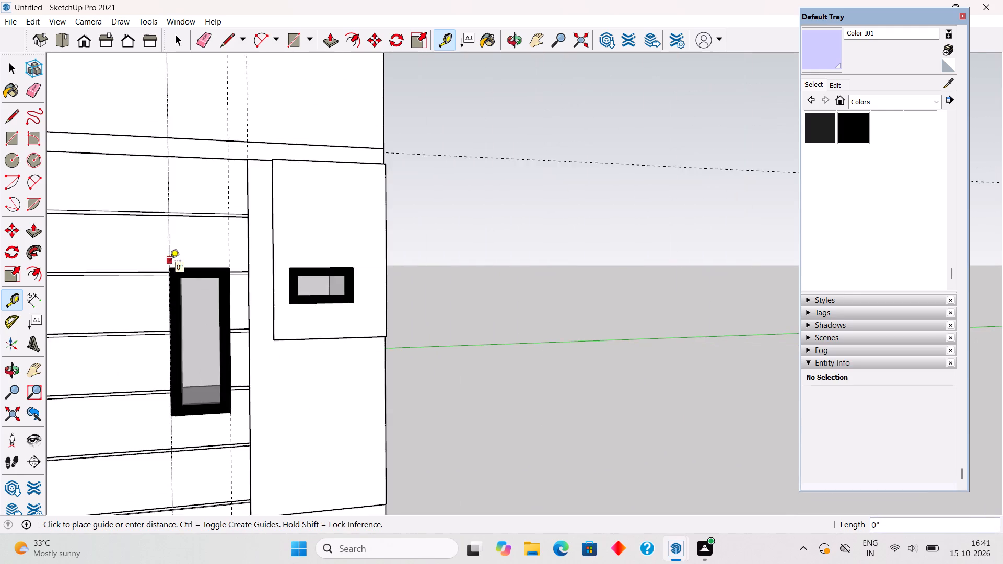
{"action": "scroll", "coordinate": [170, 262], "scroll_direction": "down", "scroll_amount": 20}
{"action": "scroll", "coordinate": [170, 262], "scroll_direction": "down", "scroll_amount": 7}
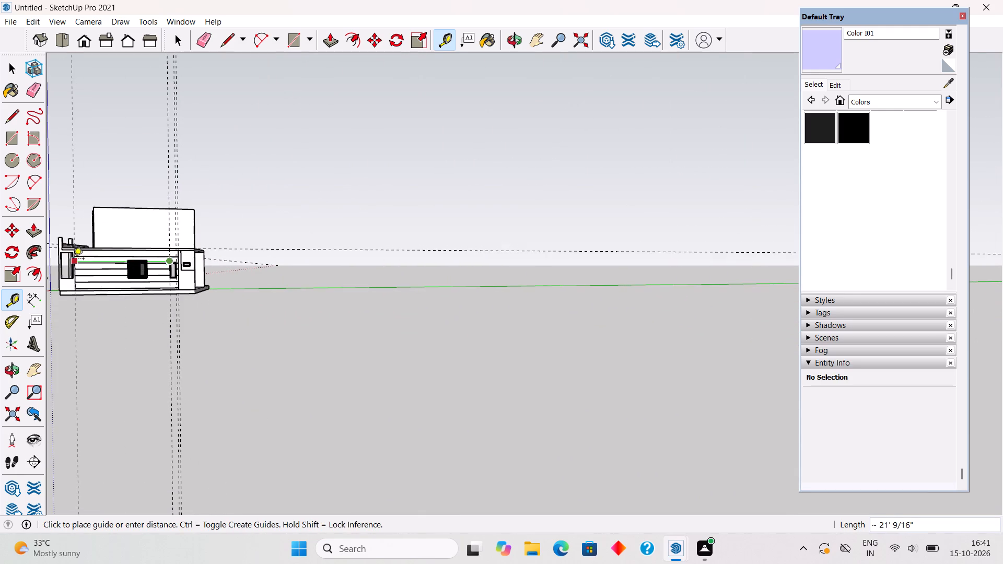
{"action": "scroll", "coordinate": [73, 260], "scroll_direction": "up", "scroll_amount": 20}
{"action": "scroll", "coordinate": [73, 260], "scroll_direction": "up", "scroll_amount": 1}
{"action": "scroll", "coordinate": [77, 257], "scroll_direction": "down", "scroll_amount": 4}
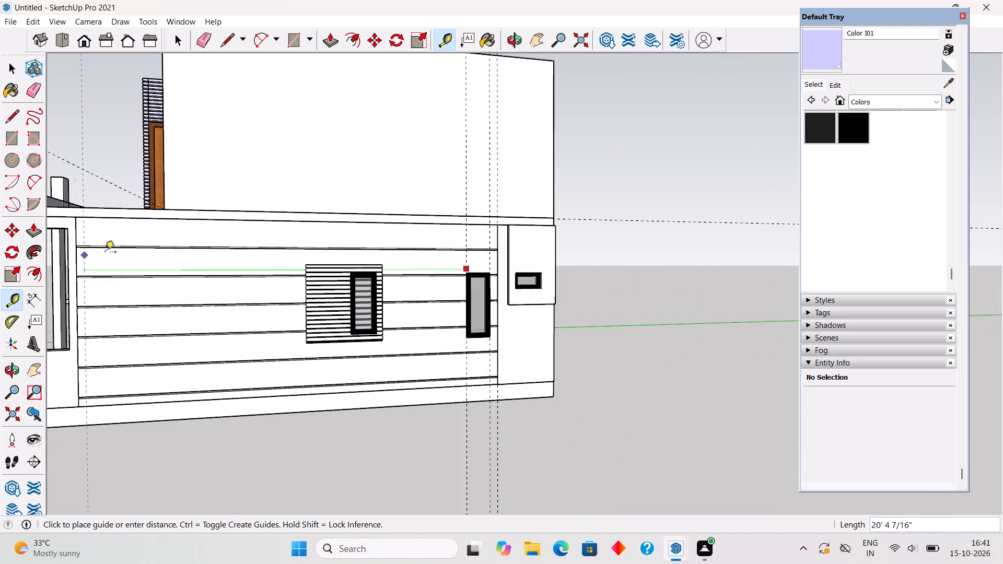
{"action": "scroll", "coordinate": [279, 251], "scroll_direction": "up", "scroll_amount": 5}
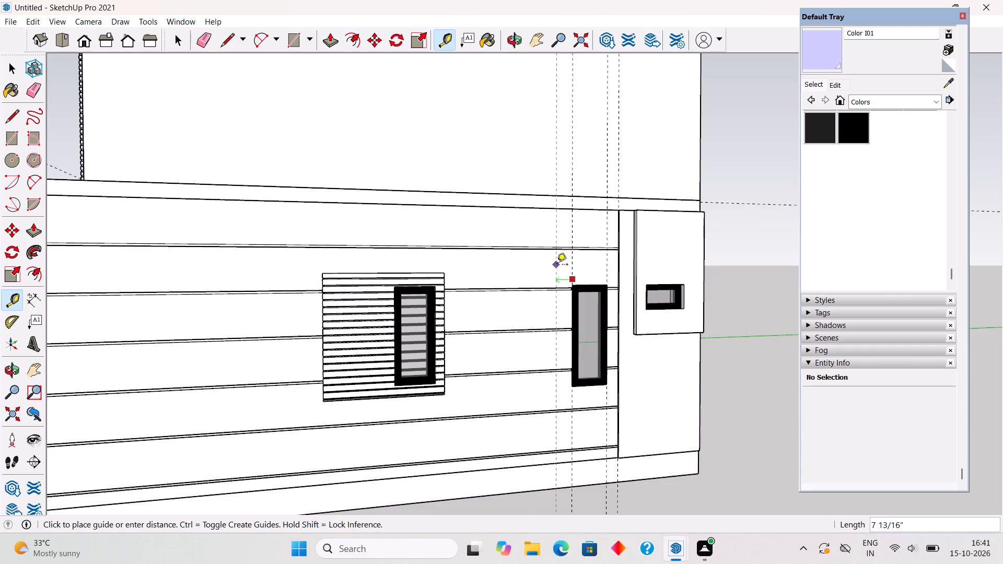
{"action": "scroll", "coordinate": [504, 279], "scroll_direction": "up", "scroll_amount": 5}
{"action": "middle_click_drag", "start_coordinate": [452, 280], "coordinate": [278, 294]}
{"action": "scroll", "coordinate": [456, 328], "scroll_direction": "up", "scroll_amount": 6}
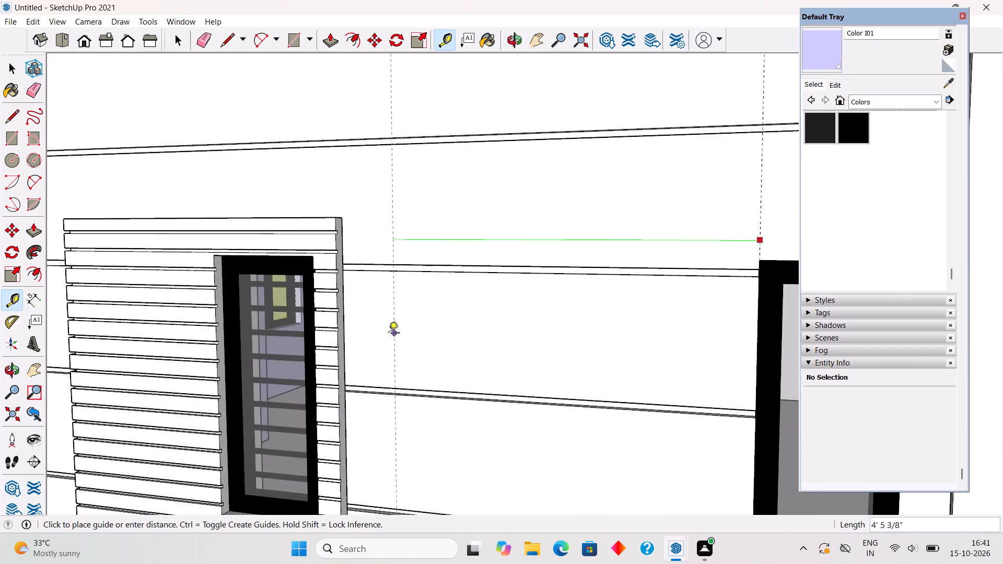
{"action": "scroll", "coordinate": [388, 333], "scroll_direction": "up", "scroll_amount": 4}
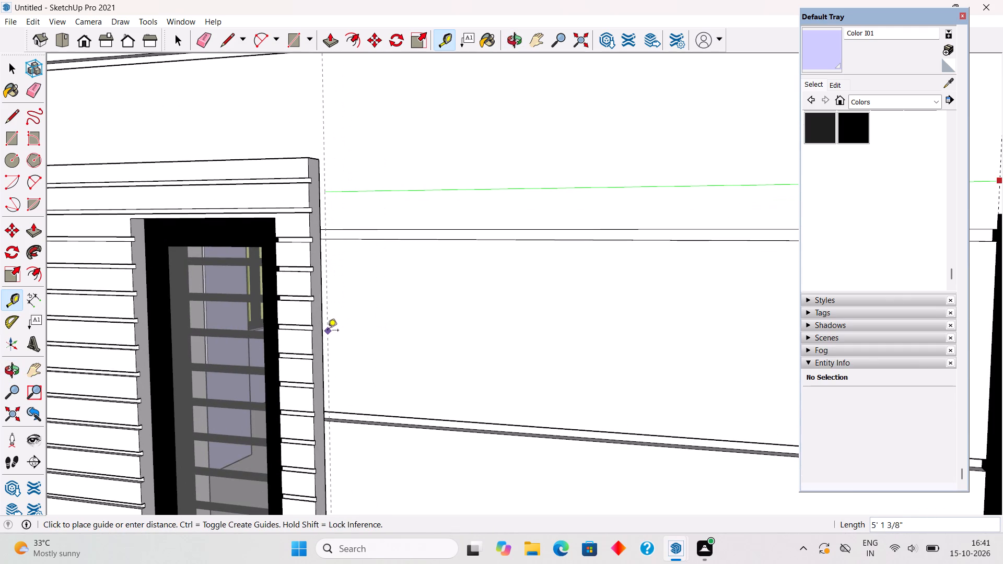
{"action": "left_click", "coordinate": [323, 337]}
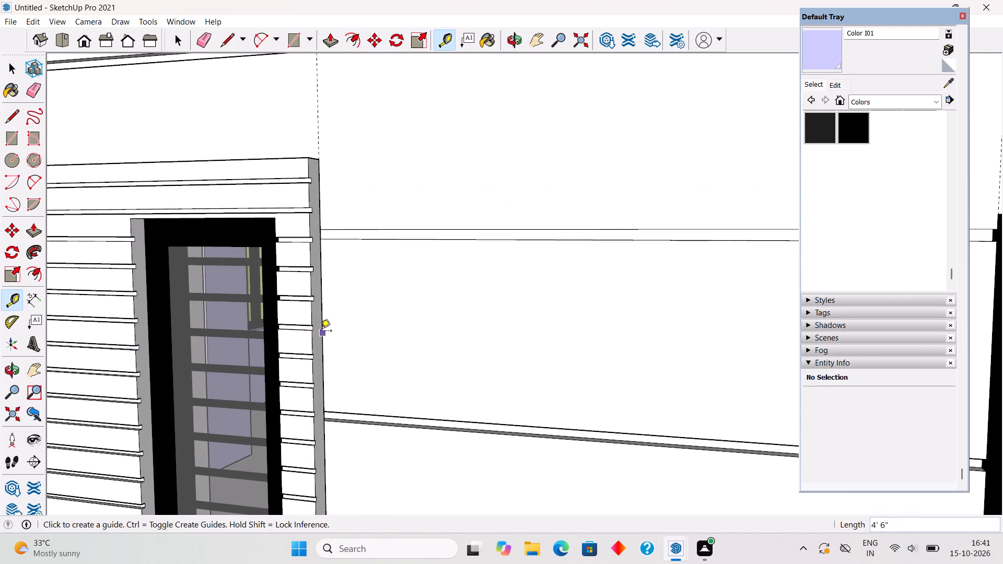
Place a vertical guide 4'4" from the previous one, aligned with the slatted panel's far edge.
{"action": "scroll", "coordinate": [321, 332], "scroll_direction": "down", "scroll_amount": 15}
{"action": "middle_click_drag", "start_coordinate": [321, 332], "coordinate": [449, 361]}
{"action": "left_click", "coordinate": [482, 268]}
{"action": "scroll", "coordinate": [283, 328], "scroll_direction": "up", "scroll_amount": 4}
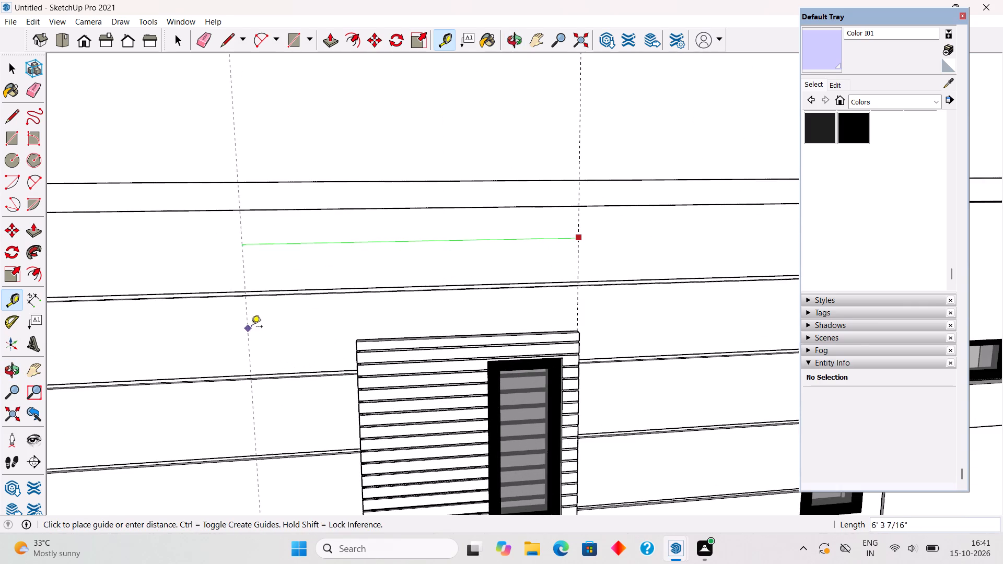
{"action": "middle_click_drag", "start_coordinate": [317, 323], "coordinate": [421, 356]}
{"action": "scroll", "coordinate": [446, 385], "scroll_direction": "up", "scroll_amount": 6}
{"action": "scroll", "coordinate": [504, 377], "scroll_direction": "up", "scroll_amount": 5}
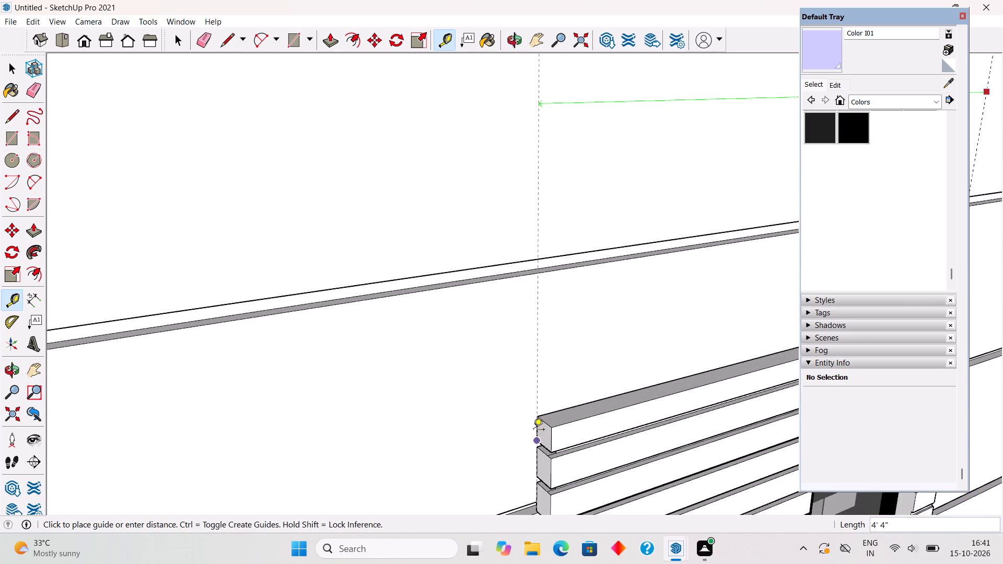
{"action": "scroll", "coordinate": [532, 426], "scroll_direction": "up", "scroll_amount": 4}
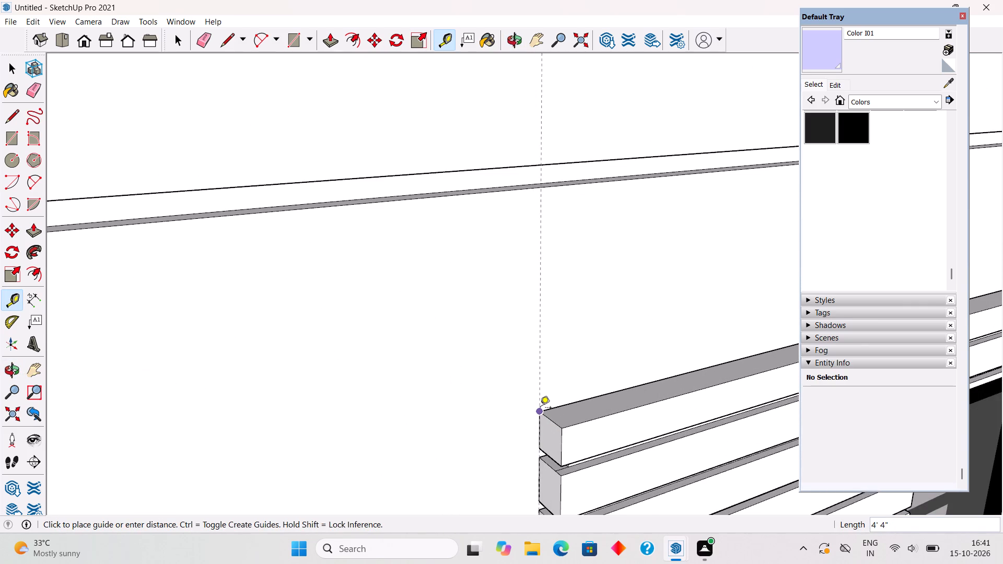
{"action": "left_click", "coordinate": [540, 408]}
Place a vertical guide 7'4" from the slatted panel's far-edge guide, aligned with the upper side wall's front edge.
{"action": "left_click", "coordinate": [542, 379]}
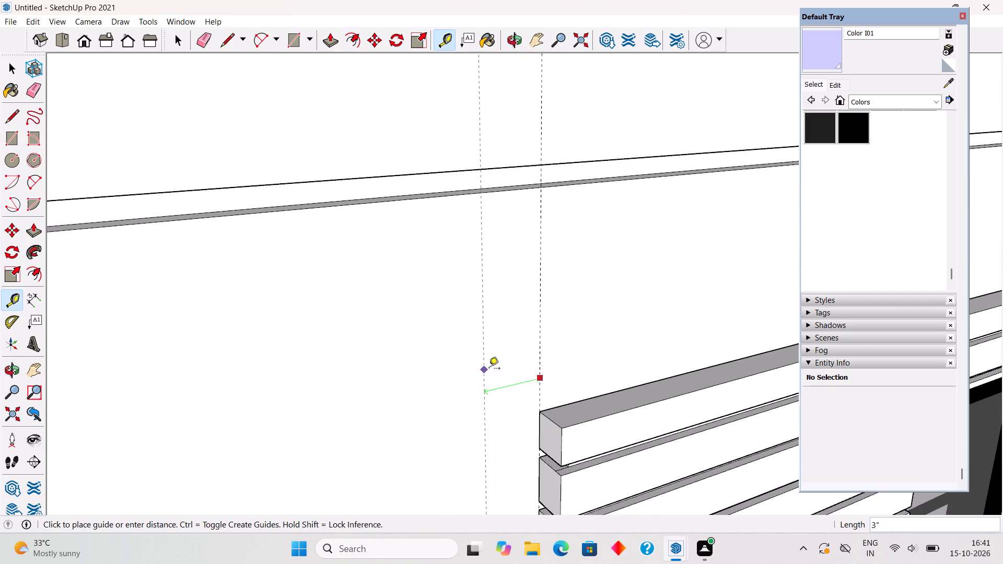
{"action": "scroll", "coordinate": [489, 369], "scroll_direction": "down", "scroll_amount": 4}
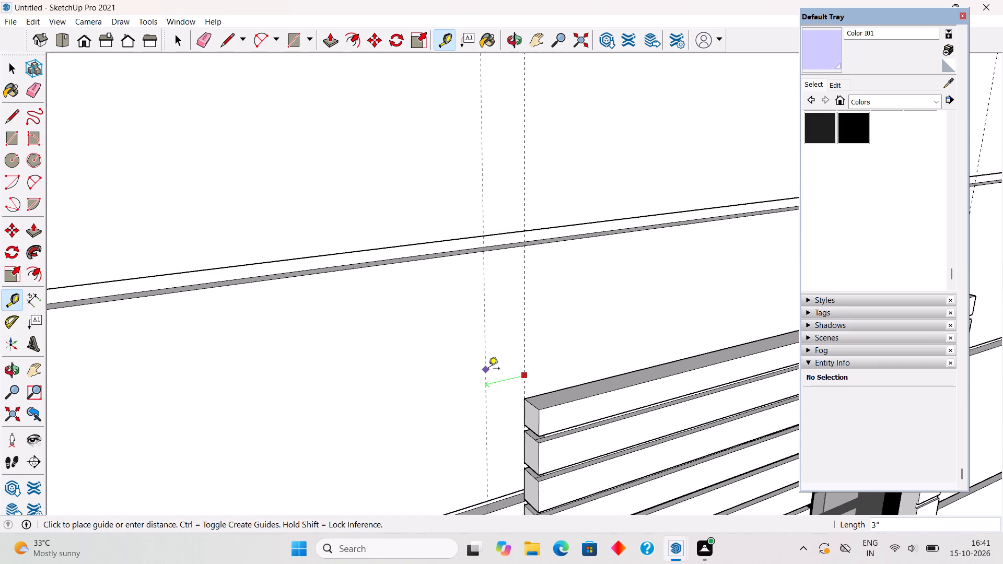
{"action": "scroll", "coordinate": [488, 369], "scroll_direction": "down", "scroll_amount": 17}
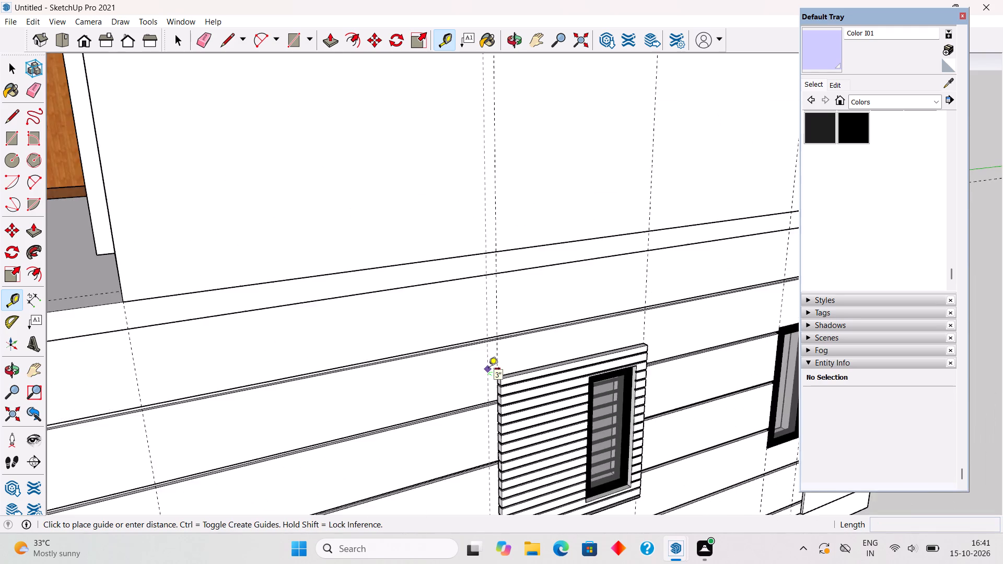
{"action": "scroll", "coordinate": [488, 369], "scroll_direction": "down", "scroll_amount": 7}
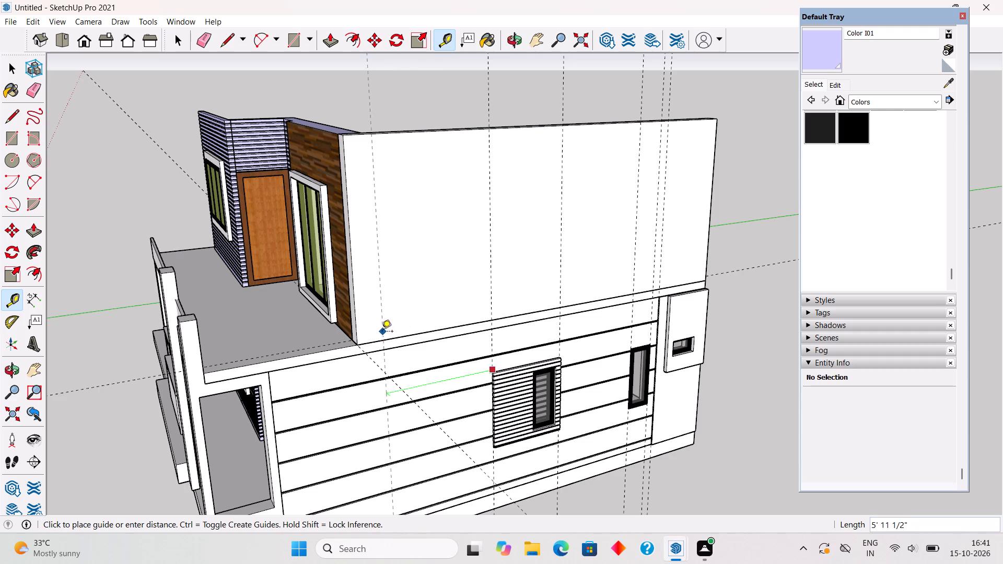
{"action": "left_click", "coordinate": [353, 313]}
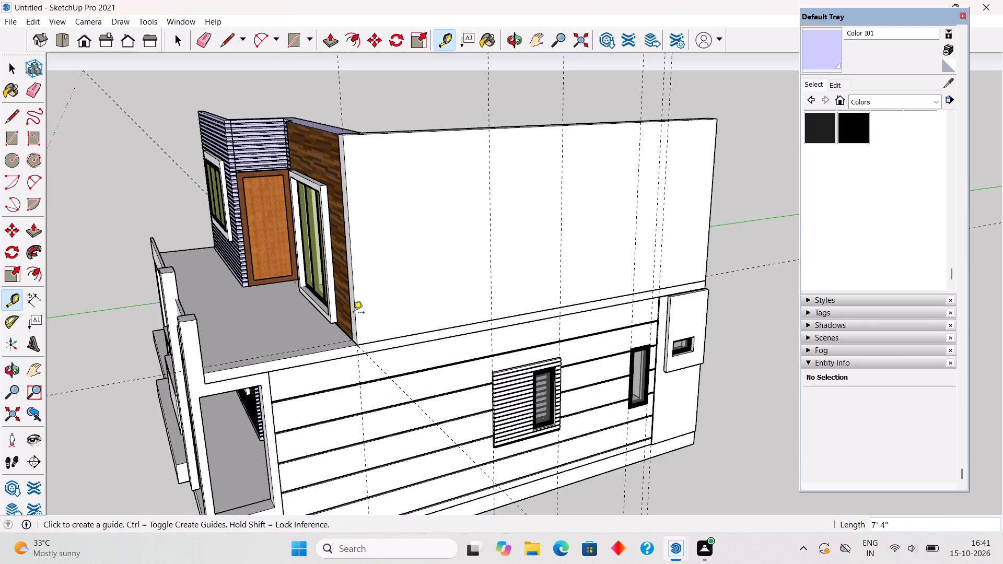
{"action": "key", "text": "space"}
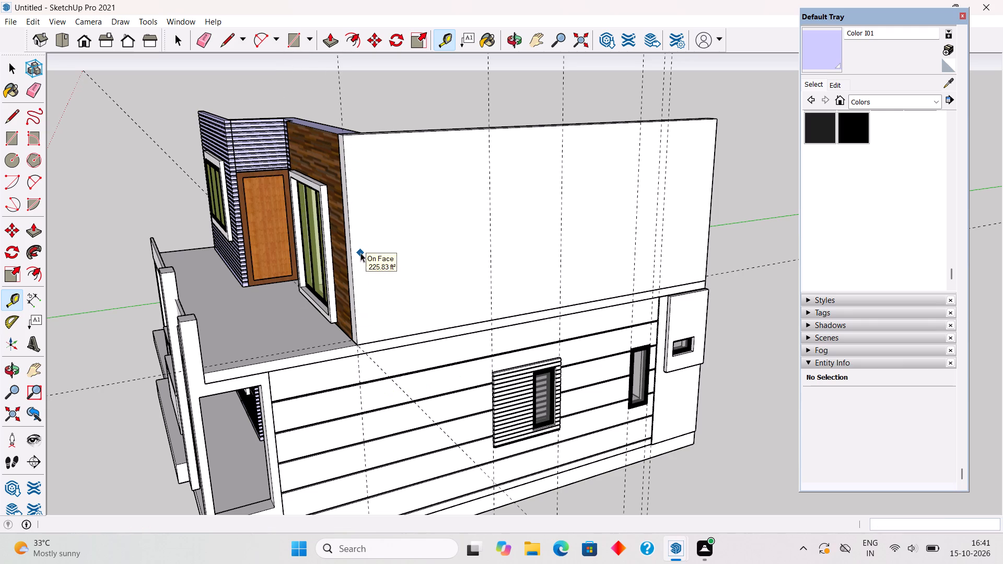
Place a horizontal guide on the upper side wall 3' above its base edge at the slab.
{"action": "scroll", "coordinate": [489, 362], "scroll_direction": "down", "scroll_amount": 1}
{"action": "middle_click_drag", "start_coordinate": [461, 369], "coordinate": [325, 368]}
{"action": "scroll", "coordinate": [339, 367], "scroll_direction": "down", "scroll_amount": 3}
{"action": "scroll", "coordinate": [539, 315], "scroll_direction": "up", "scroll_amount": 3}
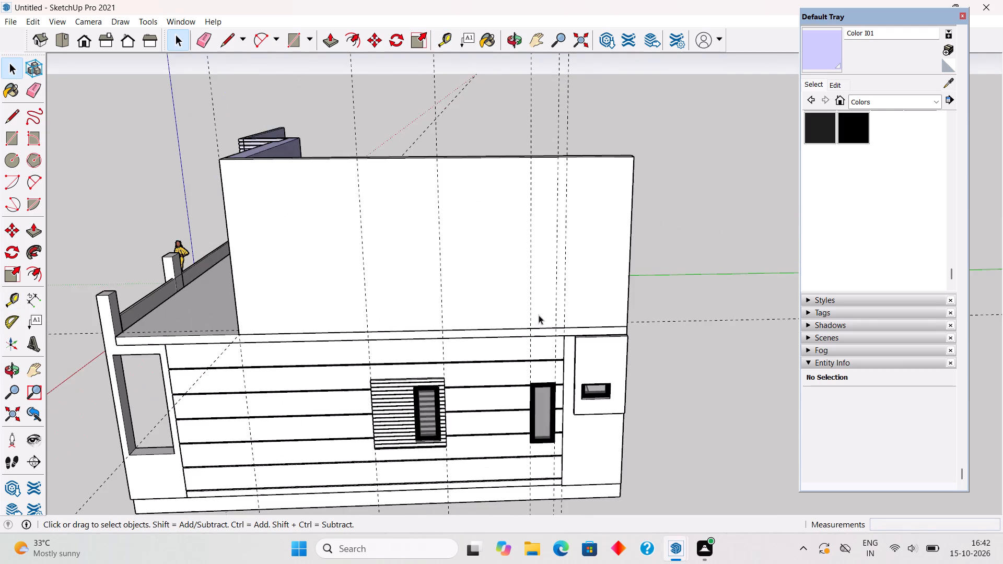
{"action": "scroll", "coordinate": [599, 343], "scroll_direction": "up", "scroll_amount": 1}
{"action": "middle_click_drag", "start_coordinate": [581, 357], "coordinate": [552, 420]}
{"action": "scroll", "coordinate": [571, 350], "scroll_direction": "up", "scroll_amount": 4}
{"action": "scroll", "coordinate": [588, 422], "scroll_direction": "up", "scroll_amount": 1}
{"action": "middle_click_drag", "start_coordinate": [587, 402], "coordinate": [605, 300]}
{"action": "scroll", "coordinate": [607, 300], "scroll_direction": "up", "scroll_amount": 2}
{"action": "scroll", "coordinate": [607, 300], "scroll_direction": "down", "scroll_amount": 4}
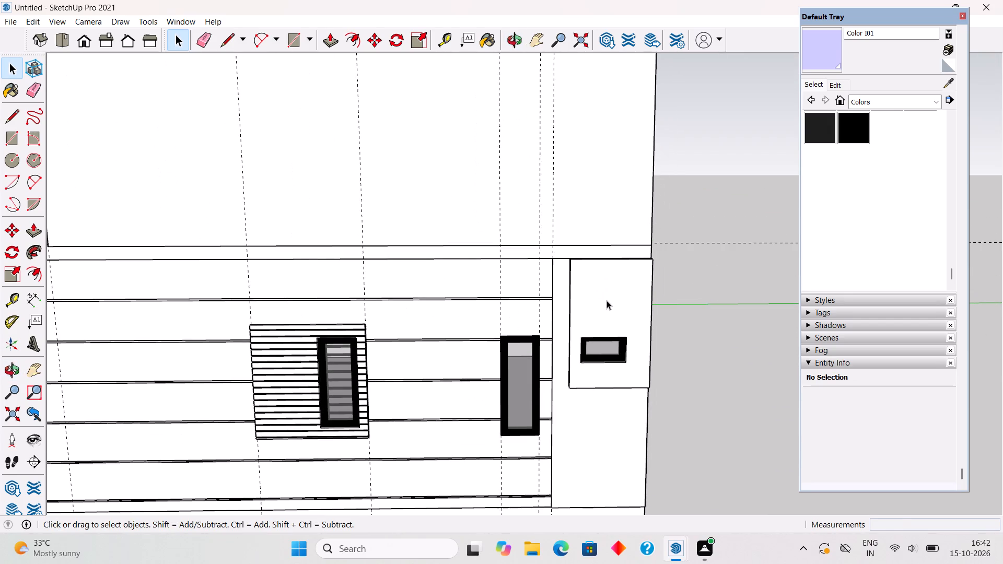
{"action": "key", "text": "t"}
{"action": "left_click", "coordinate": [444, 244]}
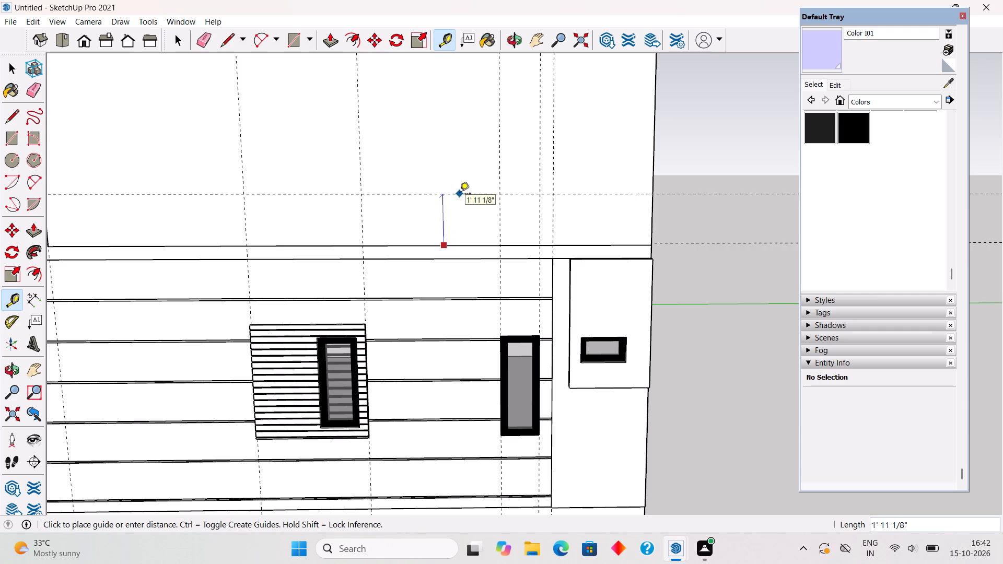
{"action": "type", "text": "3'"}
{"action": "key", "text": "Return"}
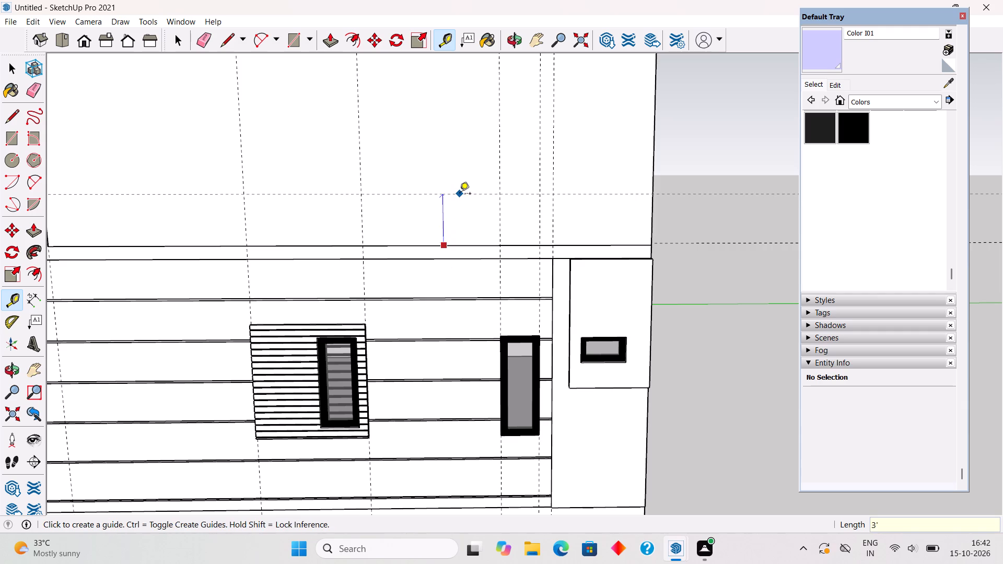
Place a second horizontal guide 7' above the upper side wall's base edge.
{"action": "left_click", "coordinate": [431, 245]}
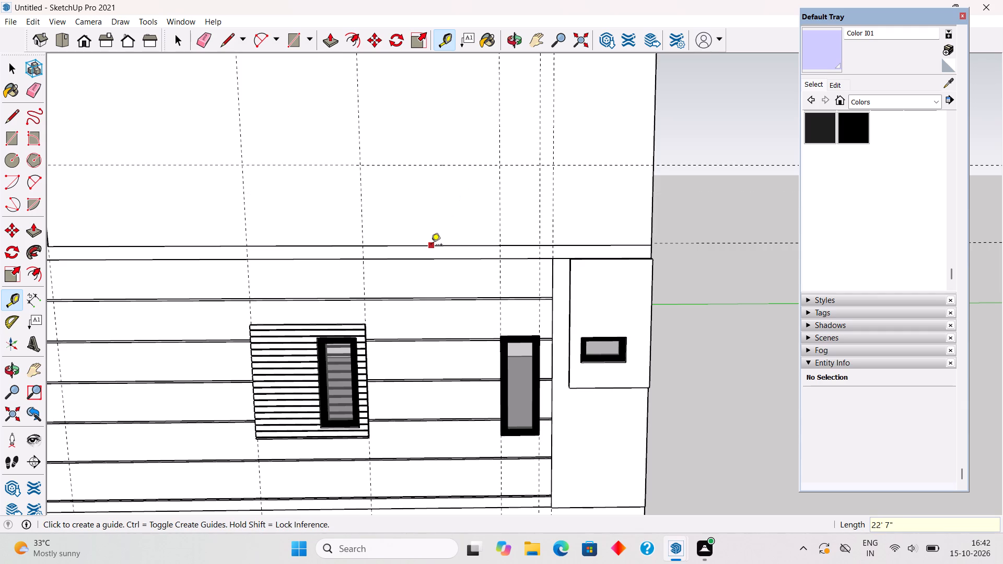
{"action": "scroll", "coordinate": [431, 245], "scroll_direction": "down", "scroll_amount": 11}
{"action": "scroll", "coordinate": [423, 166], "scroll_direction": "up", "scroll_amount": 3}
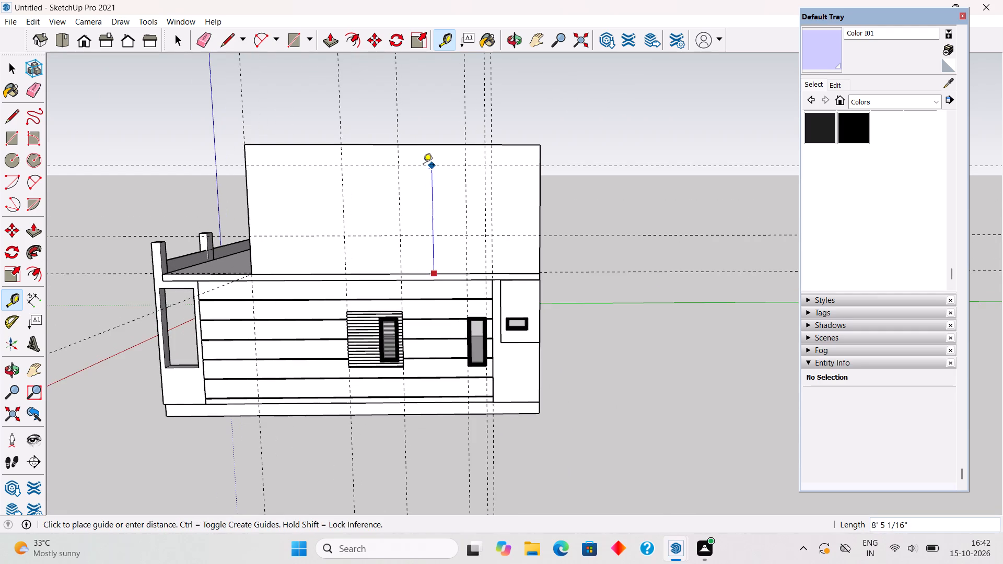
{"action": "type", "text": "7'"}
{"action": "key", "text": "Return"}
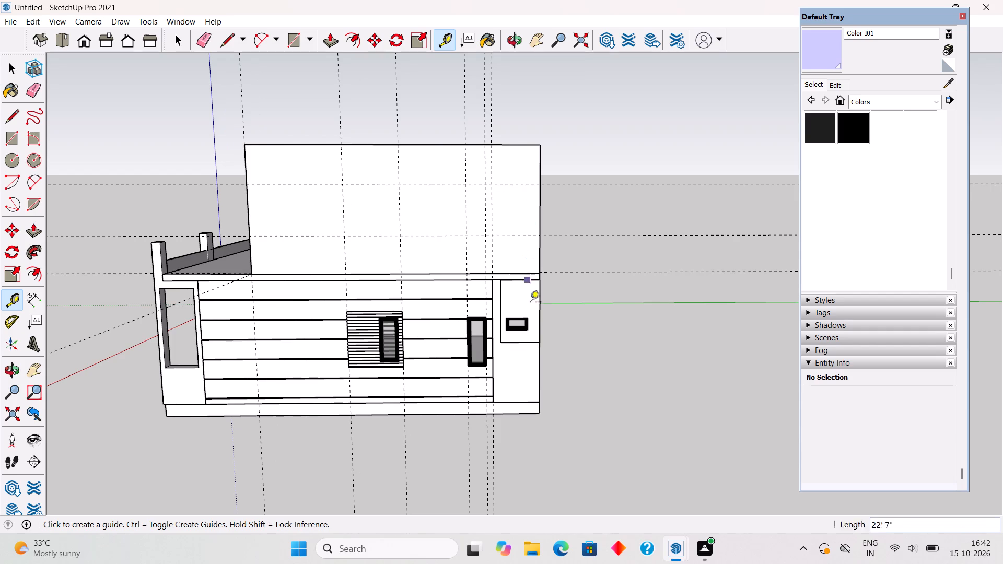
Measure the height and width of the small rectangular window in the ground floor's raised rear panel.
{"action": "scroll", "coordinate": [527, 321], "scroll_direction": "up", "scroll_amount": 16}
{"action": "left_click", "coordinate": [541, 312]}
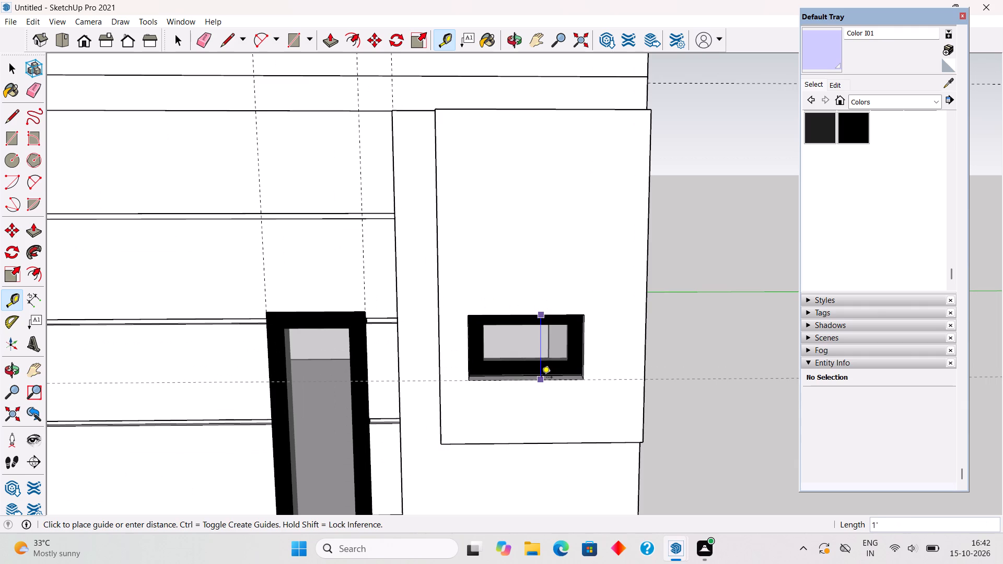
{"action": "key", "text": "space"}
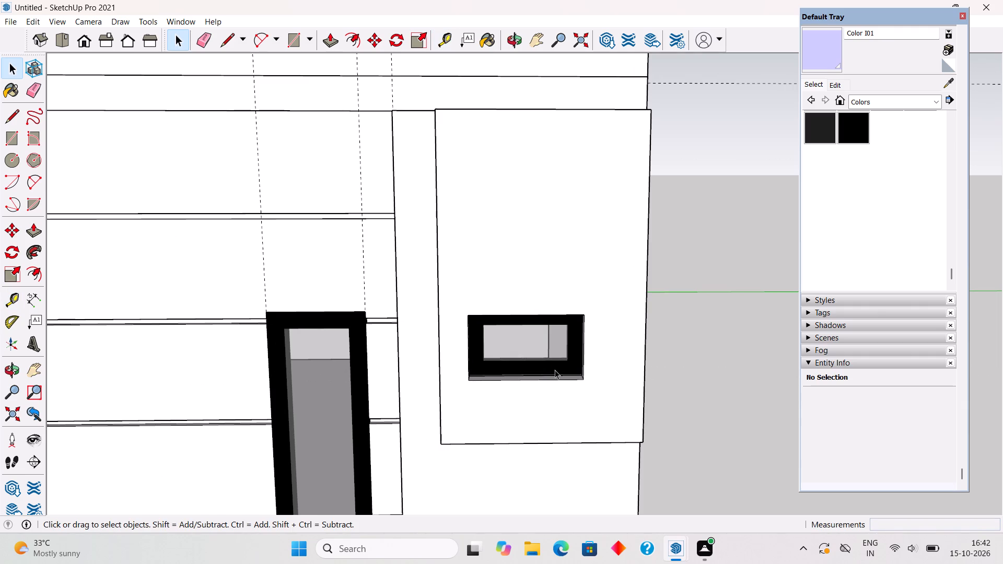
{"action": "key", "text": "t"}
{"action": "left_click", "coordinate": [465, 357]}
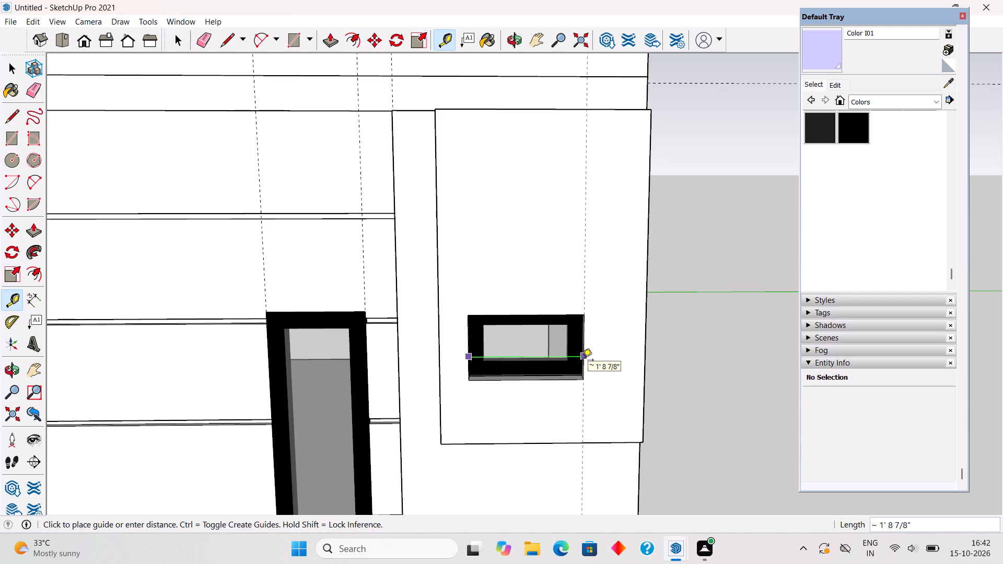
{"action": "key", "text": "space"}
Place a horizontal guide 1' below the 7' guide on the upper side wall.
{"action": "scroll", "coordinate": [580, 364], "scroll_direction": "down", "scroll_amount": 16}
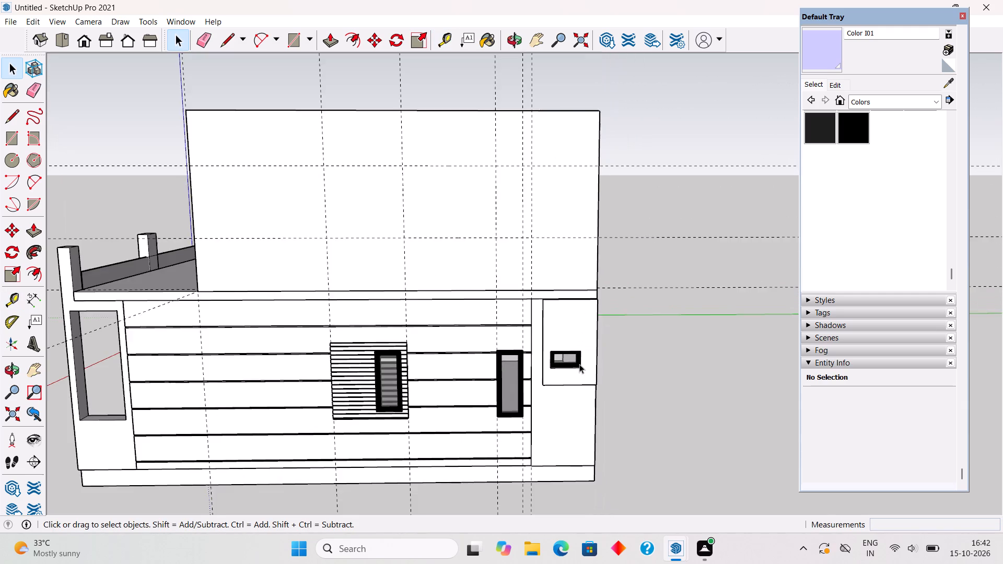
{"action": "scroll", "coordinate": [583, 215], "scroll_direction": "up", "scroll_amount": 4}
{"action": "key", "text": "t"}
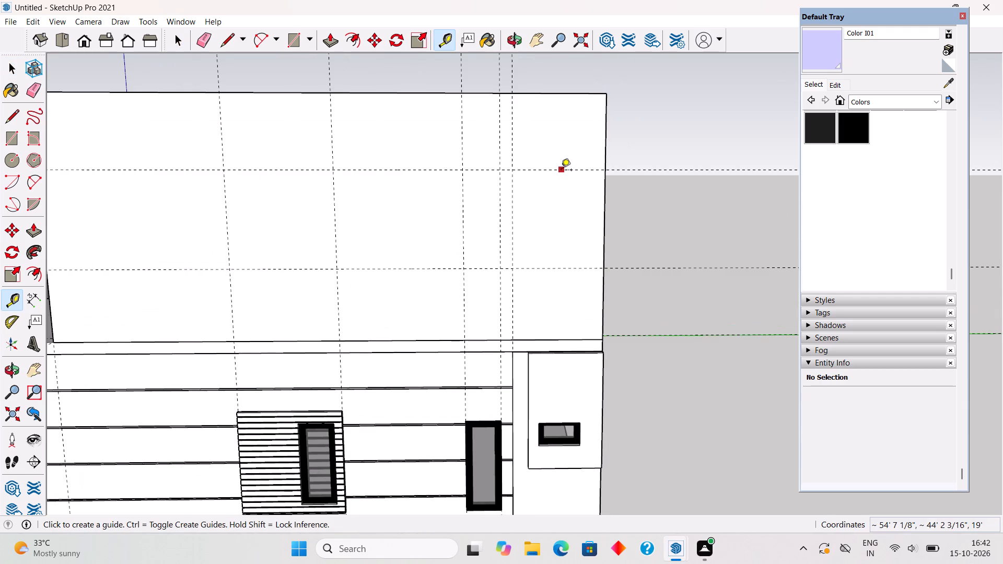
{"action": "left_click", "coordinate": [561, 171]}
{"action": "type", "text": "1'"}
{"action": "key", "text": "Return"}
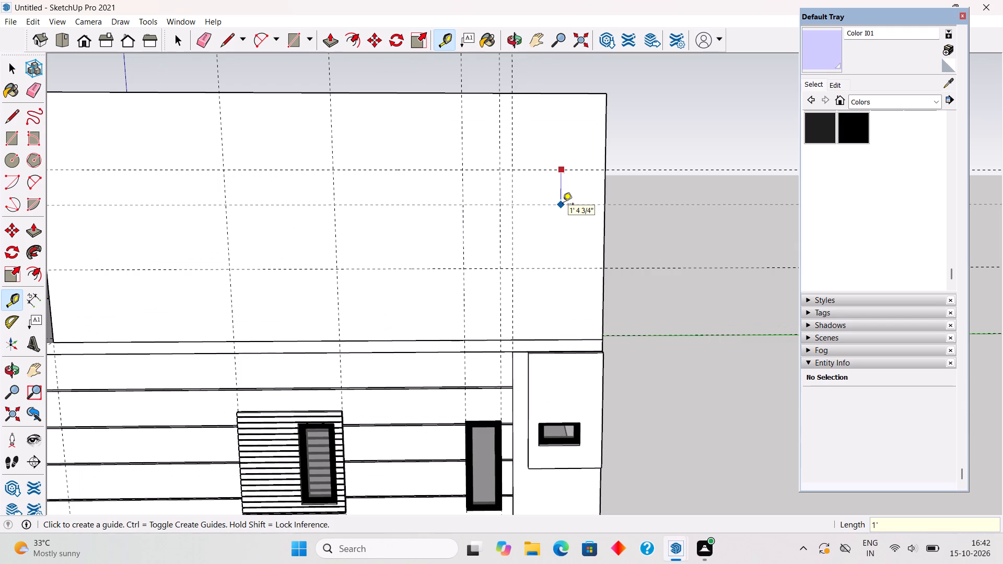
Measure the distance from the raised panel's rear edge to the nearer side of the small window.
{"action": "scroll", "coordinate": [530, 184], "scroll_direction": "up", "scroll_amount": 4}
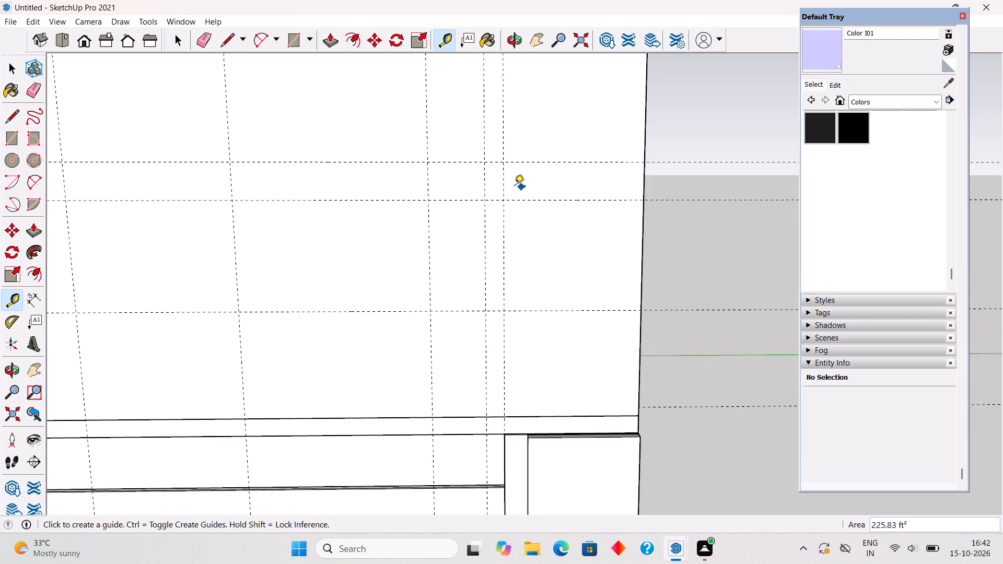
{"action": "scroll", "coordinate": [572, 191], "scroll_direction": "down", "scroll_amount": 3}
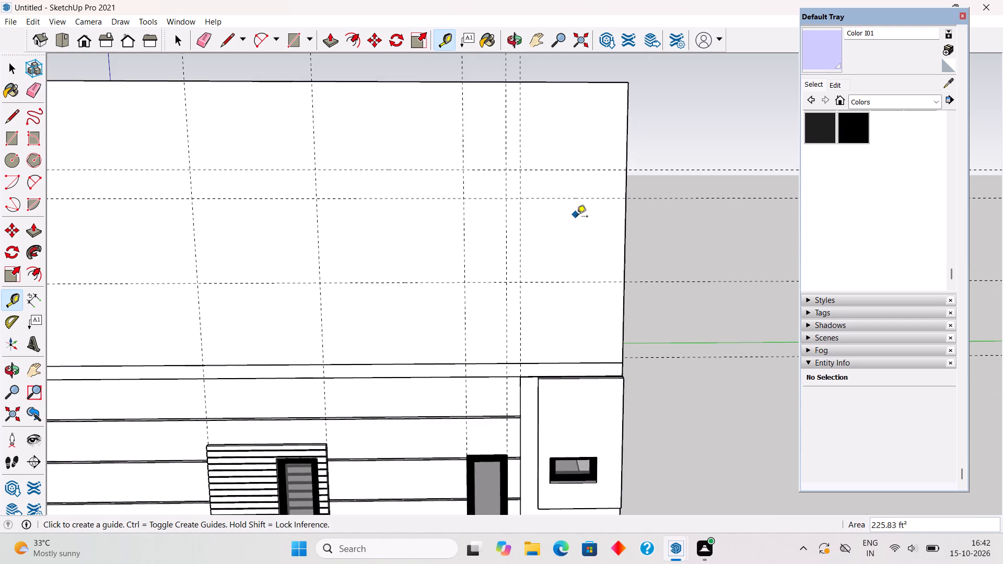
{"action": "scroll", "coordinate": [578, 232], "scroll_direction": "down", "scroll_amount": 2}
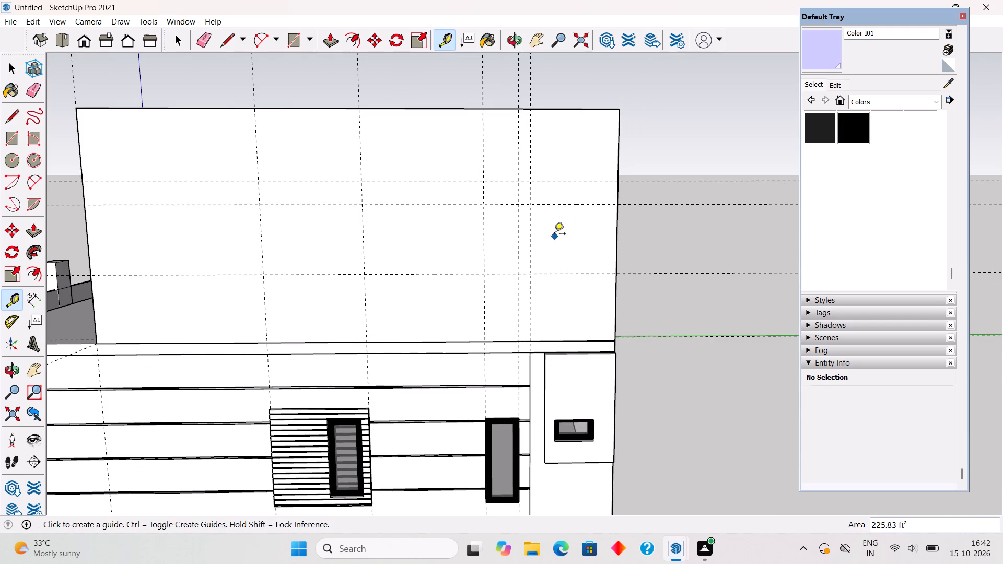
{"action": "scroll", "coordinate": [612, 420], "scroll_direction": "up", "scroll_amount": 9}
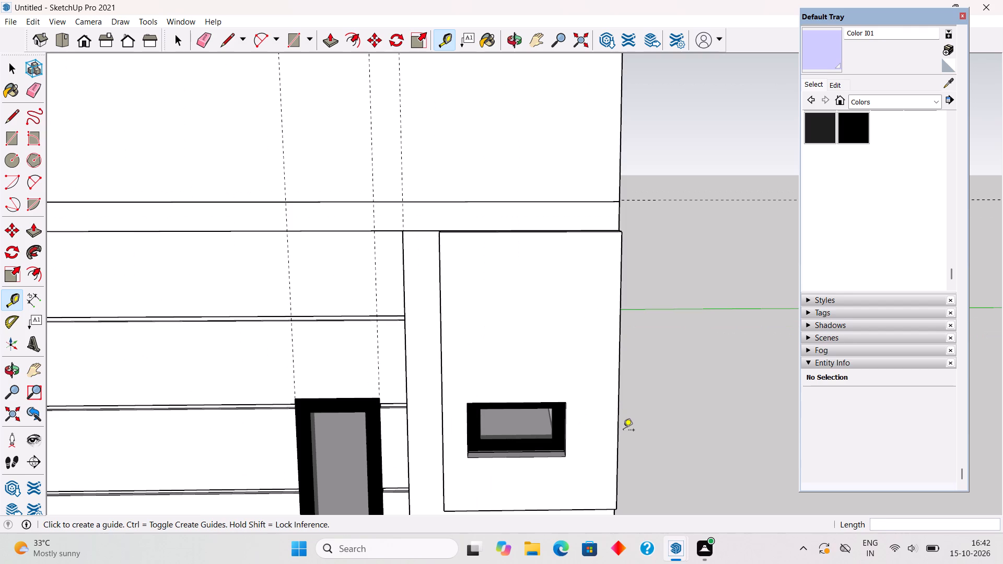
{"action": "left_click", "coordinate": [616, 443]}
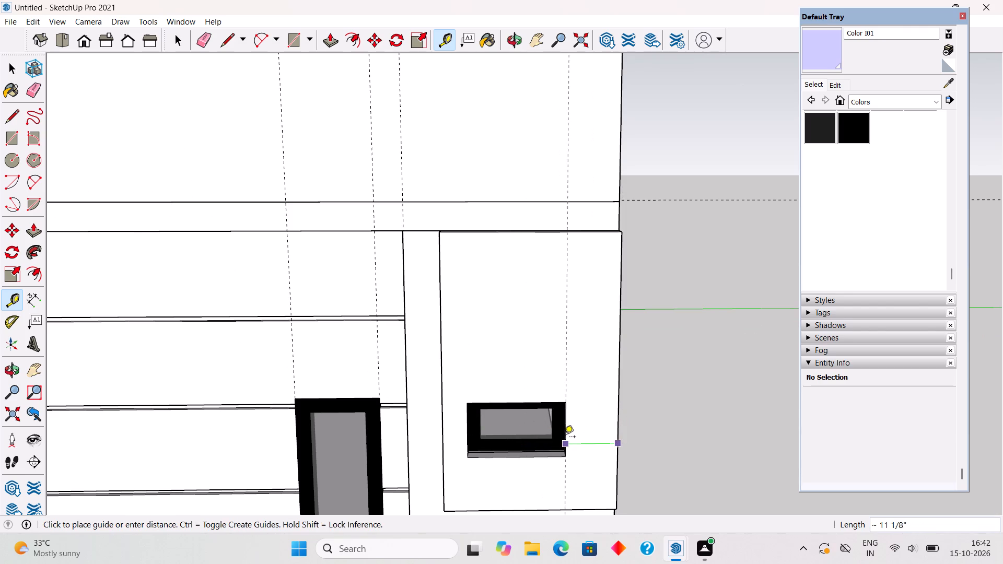
{"action": "key", "text": "space"}
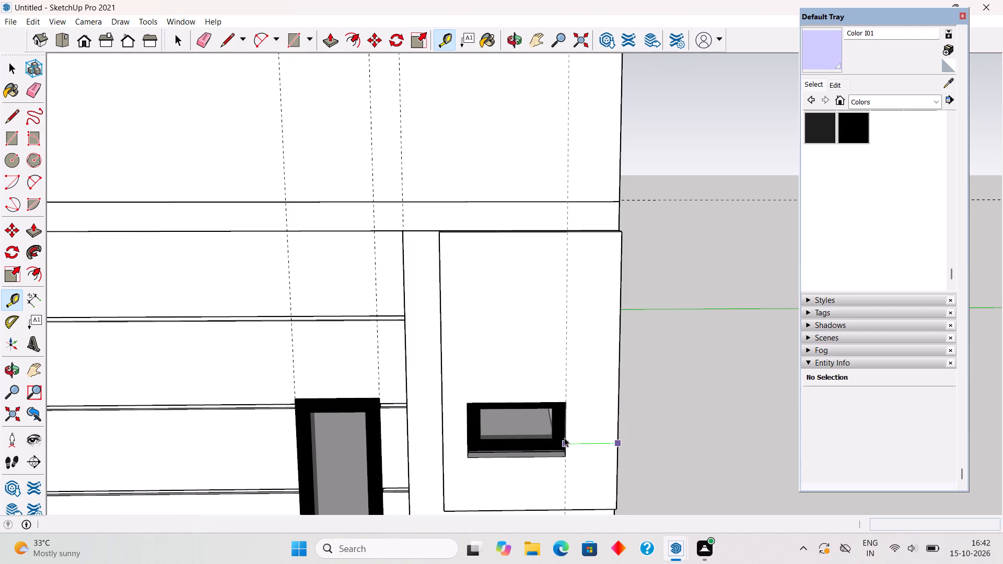
Place a vertical guide 1' in from the upper side wall's rear edge, above the small window's rear side.
{"action": "scroll", "coordinate": [564, 438], "scroll_direction": "down", "scroll_amount": 8}
{"action": "key", "text": "t"}
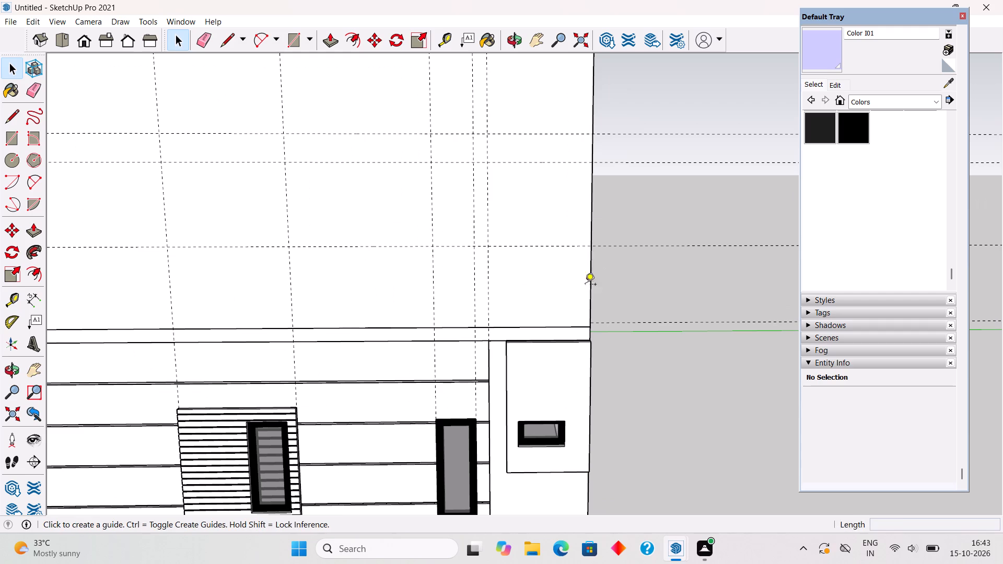
{"action": "left_click", "coordinate": [589, 208]}
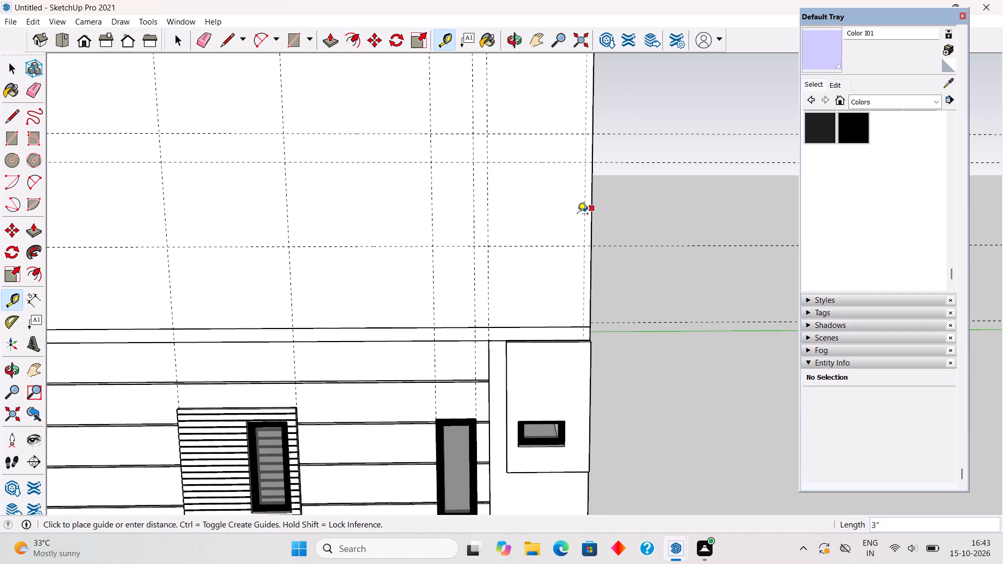
{"action": "type", "text": "1'"}
{"action": "key", "text": "Return"}
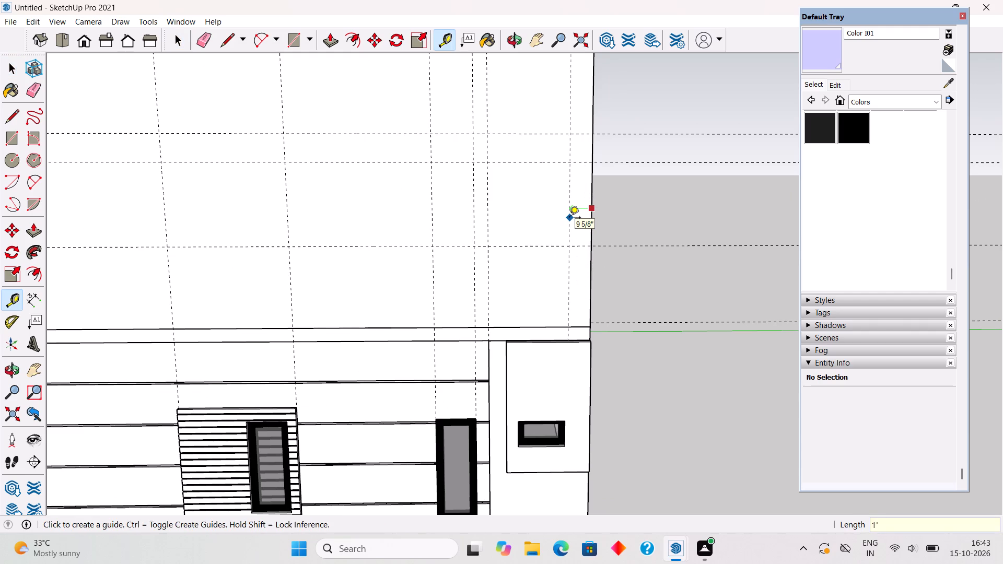
{"action": "key", "text": "space"}
Measure the gap between the ground floor's tall window and the small rectangular window from the inner side of the wall.
{"action": "scroll", "coordinate": [569, 218], "scroll_direction": "down", "scroll_amount": 4}
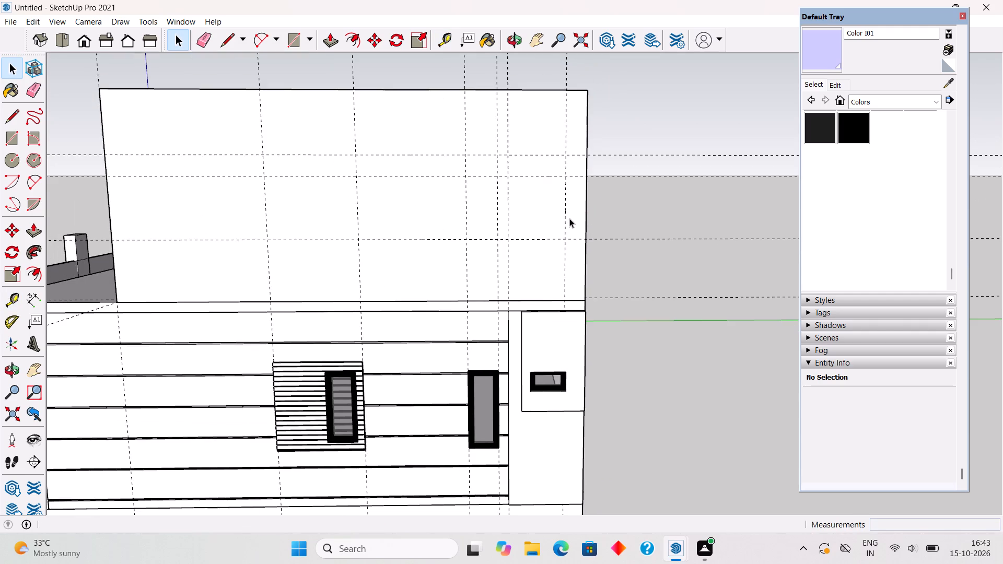
{"action": "scroll", "coordinate": [532, 386], "scroll_direction": "up", "scroll_amount": 9}
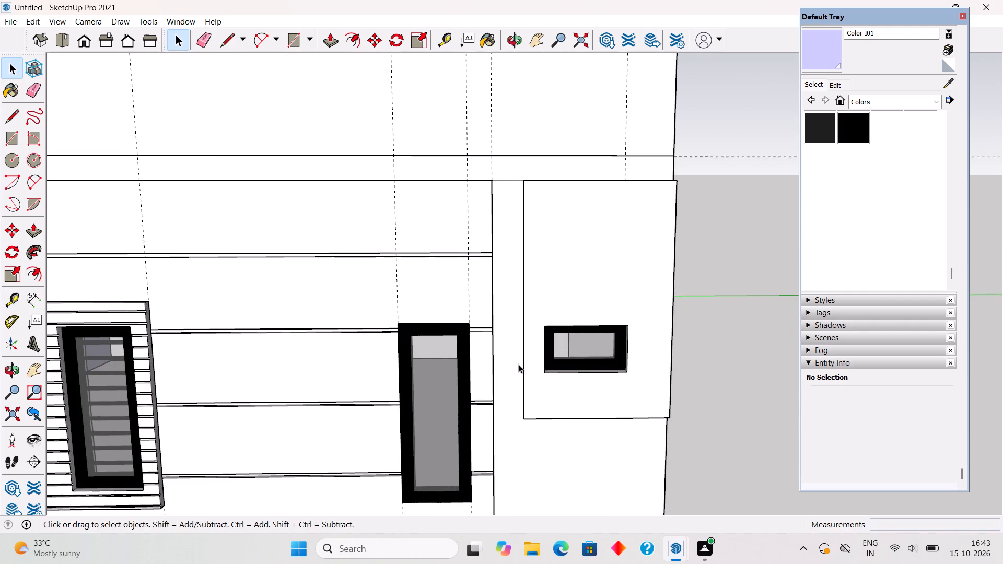
{"action": "middle_click_drag", "start_coordinate": [524, 359], "coordinate": [594, 449]}
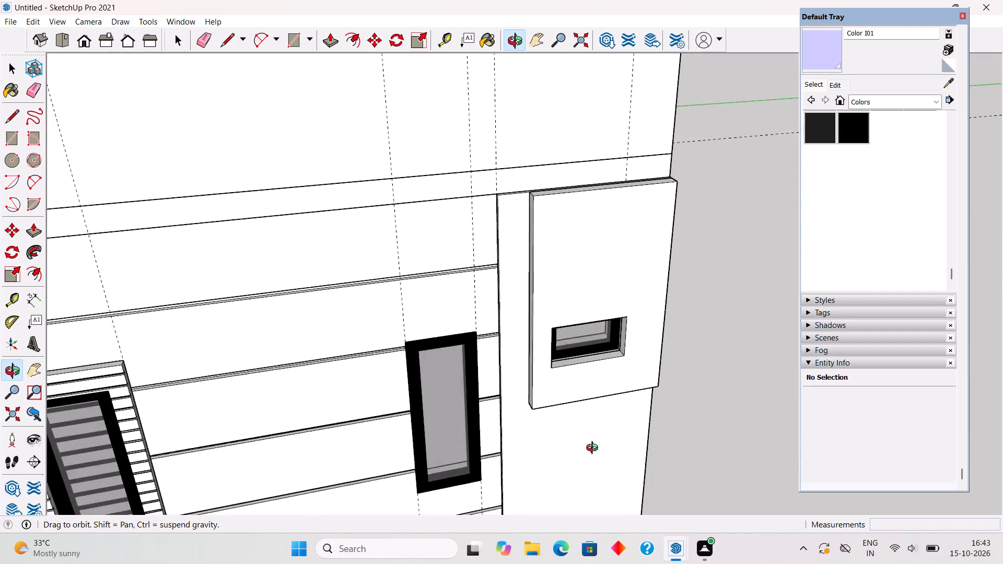
{"action": "middle_click_drag", "start_coordinate": [594, 449], "coordinate": [513, 492]}
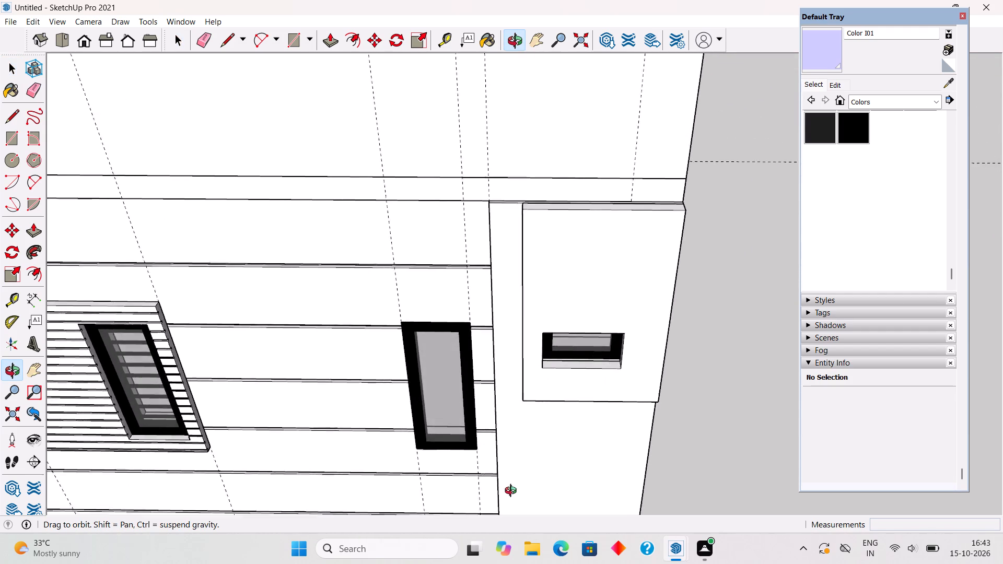
{"action": "middle_click_drag", "start_coordinate": [513, 492], "coordinate": [260, 370]}
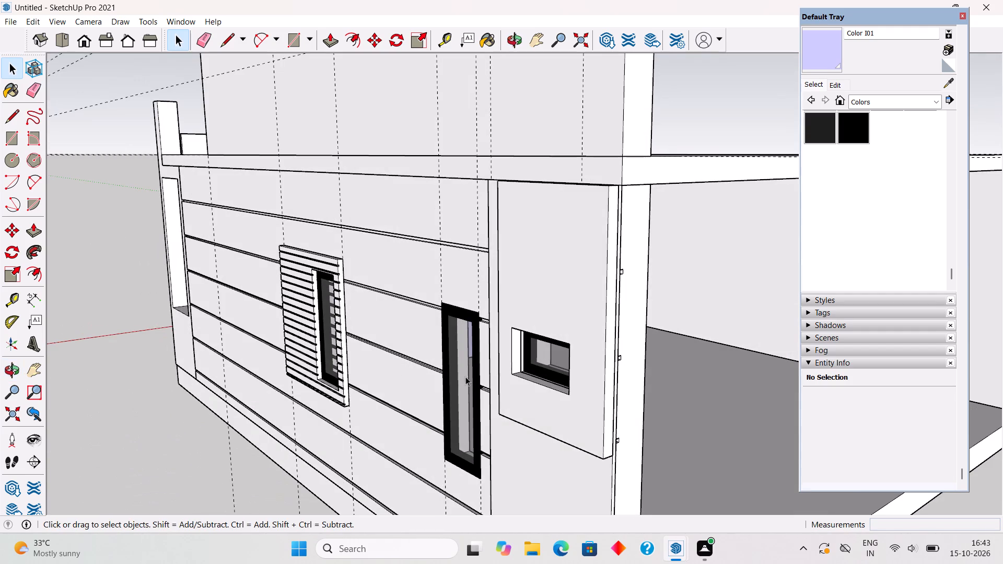
{"action": "middle_click_drag", "start_coordinate": [632, 408], "coordinate": [200, 345]}
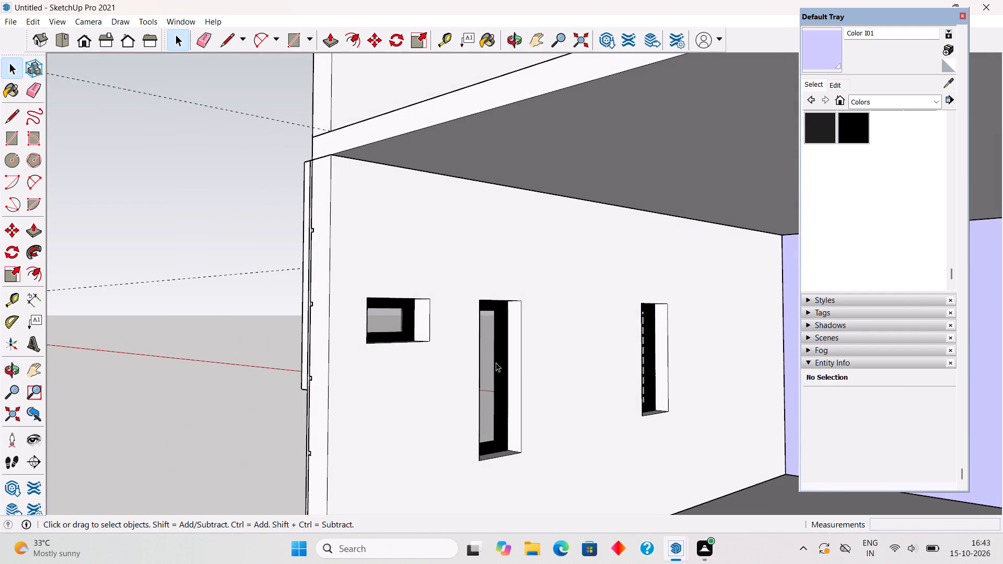
{"action": "middle_click_drag", "start_coordinate": [442, 398], "coordinate": [280, 437]}
{"action": "scroll", "coordinate": [336, 367], "scroll_direction": "up", "scroll_amount": 4}
{"action": "key", "text": "t"}
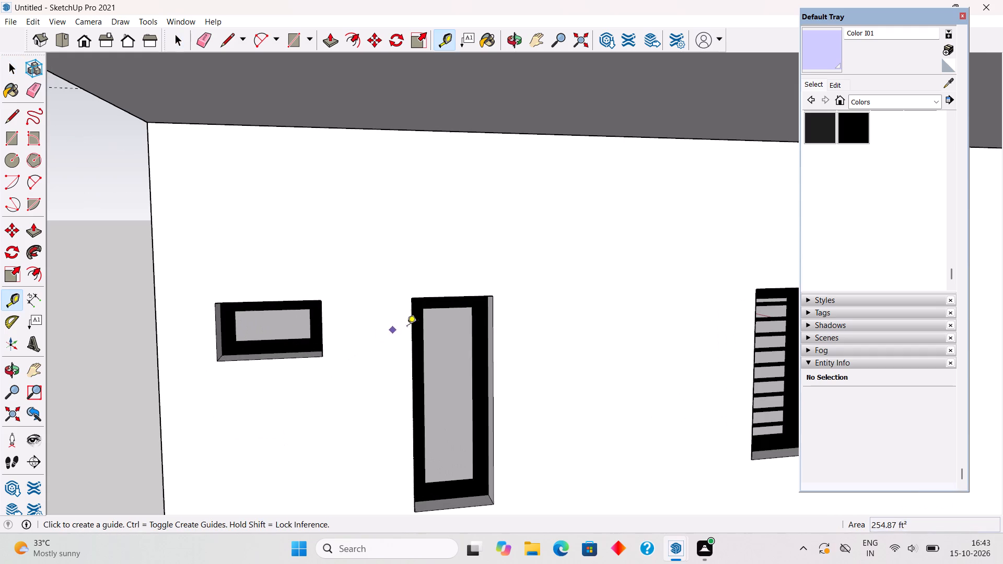
{"action": "left_click", "coordinate": [410, 325]}
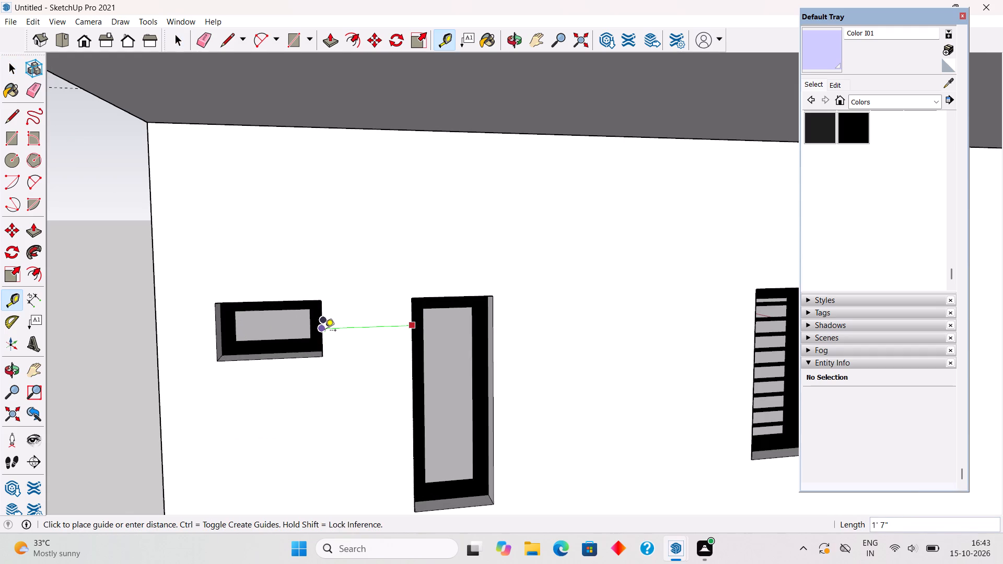
{"action": "key", "text": "space"}
Place a vertical guide on the upper side wall 1' 7" rearward of the guide above the tall window's rear side.
{"action": "scroll", "coordinate": [323, 331], "scroll_direction": "down", "scroll_amount": 6}
{"action": "middle_click_drag", "start_coordinate": [250, 359], "coordinate": [634, 425]}
{"action": "middle_click_drag", "start_coordinate": [463, 362], "coordinate": [823, 337]}
{"action": "middle_click_drag", "start_coordinate": [515, 349], "coordinate": [589, 320]}
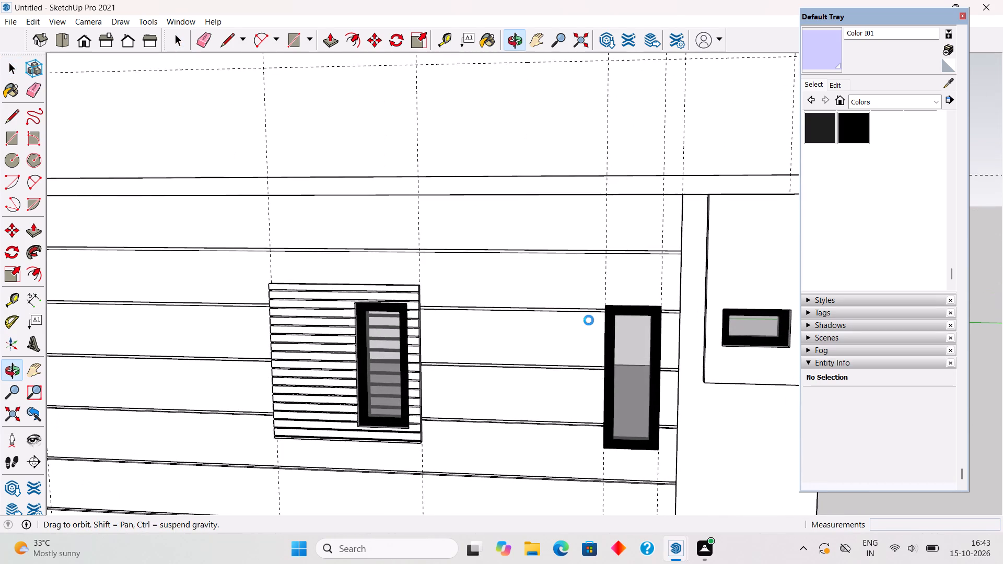
{"action": "middle_click_drag", "start_coordinate": [589, 320], "coordinate": [587, 321]}
{"action": "scroll", "coordinate": [587, 321], "scroll_direction": "down", "scroll_amount": 7}
{"action": "scroll", "coordinate": [637, 201], "scroll_direction": "down", "scroll_amount": 3}
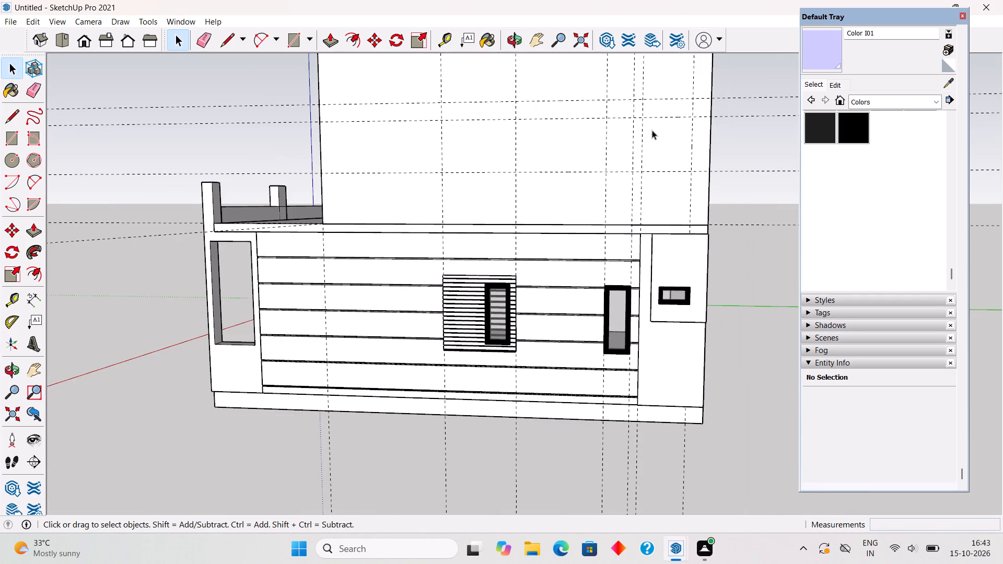
{"action": "key", "text": "t"}
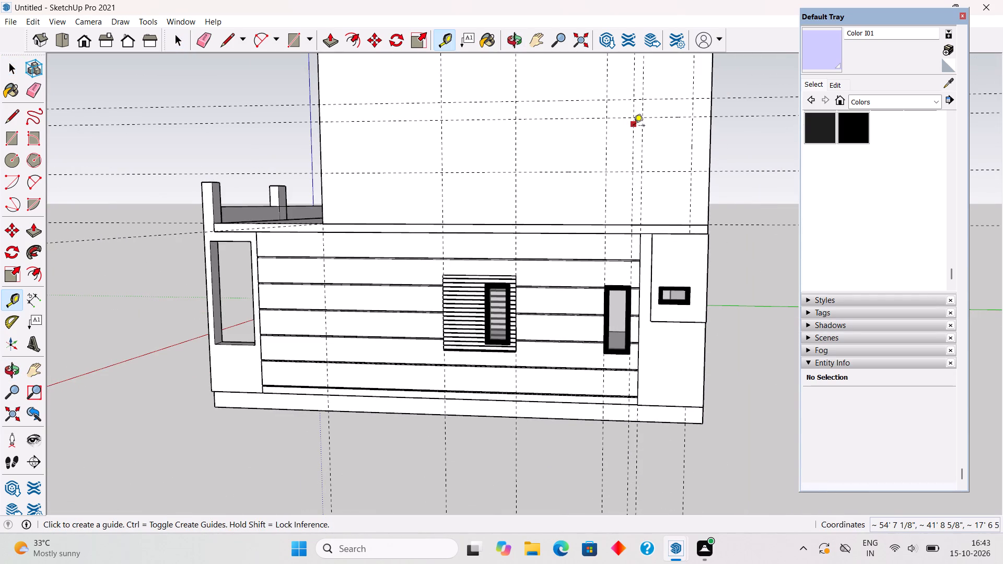
{"action": "left_click", "coordinate": [634, 126]}
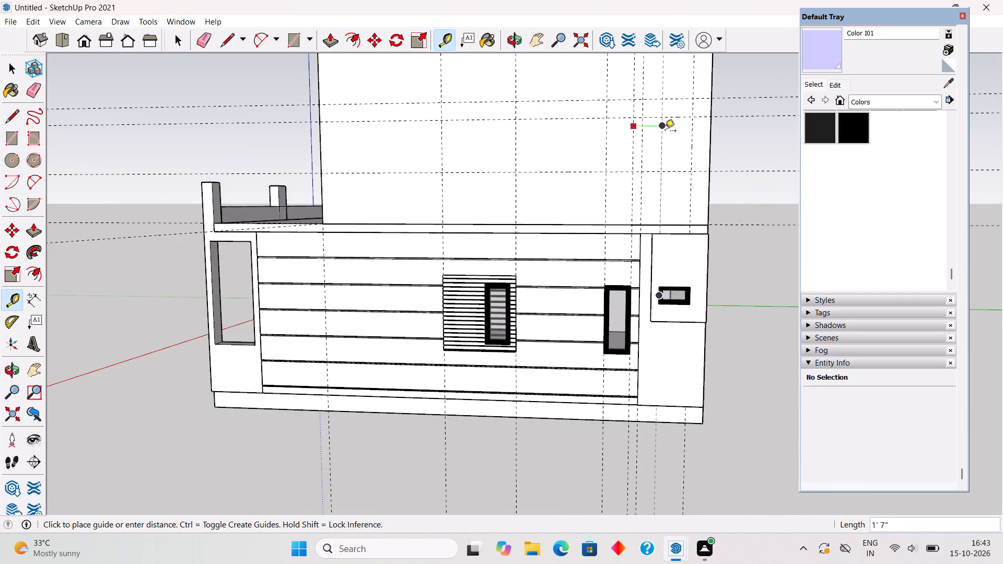
{"action": "left_click", "coordinate": [665, 132]}
{"action": "key", "text": "space"}
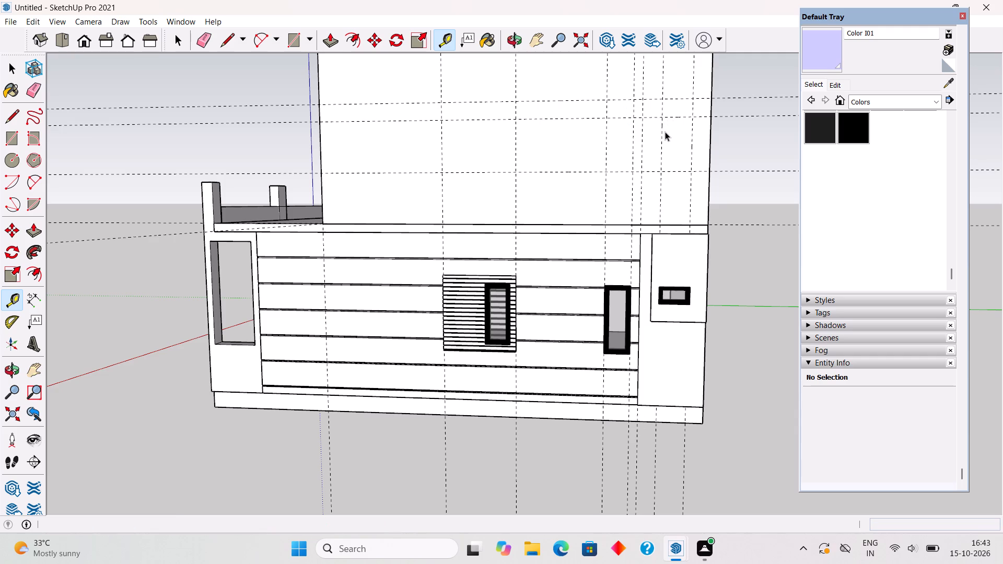
Draw a 1' 8" by 1' window rectangle between the guides near the upper side wall's rear edge.
{"action": "scroll", "coordinate": [665, 132], "scroll_direction": "down", "scroll_amount": 3}
{"action": "triple_click", "coordinate": [588, 135]}
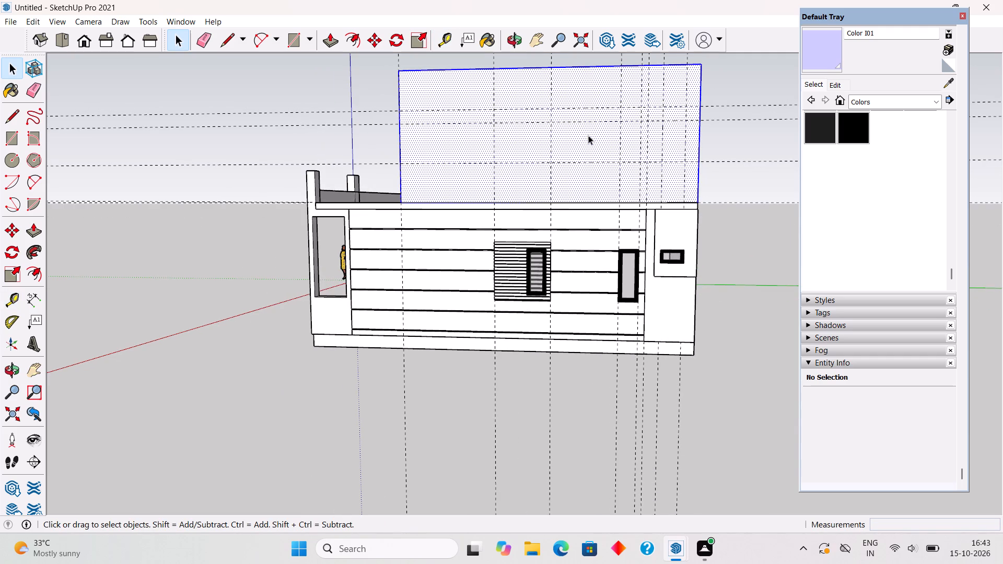
{"action": "scroll", "coordinate": [621, 86], "scroll_direction": "up", "scroll_amount": 3}
{"action": "middle_click_drag", "start_coordinate": [621, 98], "coordinate": [622, 127]}
{"action": "scroll", "coordinate": [622, 127], "scroll_direction": "down", "scroll_amount": 4}
{"action": "scroll", "coordinate": [632, 64], "scroll_direction": "up", "scroll_amount": 2}
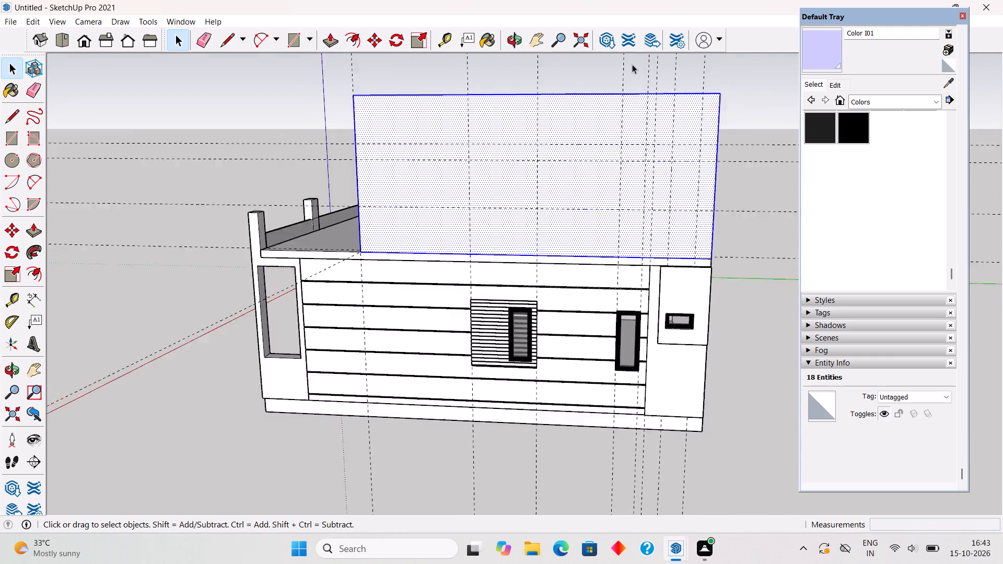
{"action": "scroll", "coordinate": [632, 64], "scroll_direction": "up", "scroll_amount": 4}
{"action": "scroll", "coordinate": [635, 74], "scroll_direction": "down", "scroll_amount": 2}
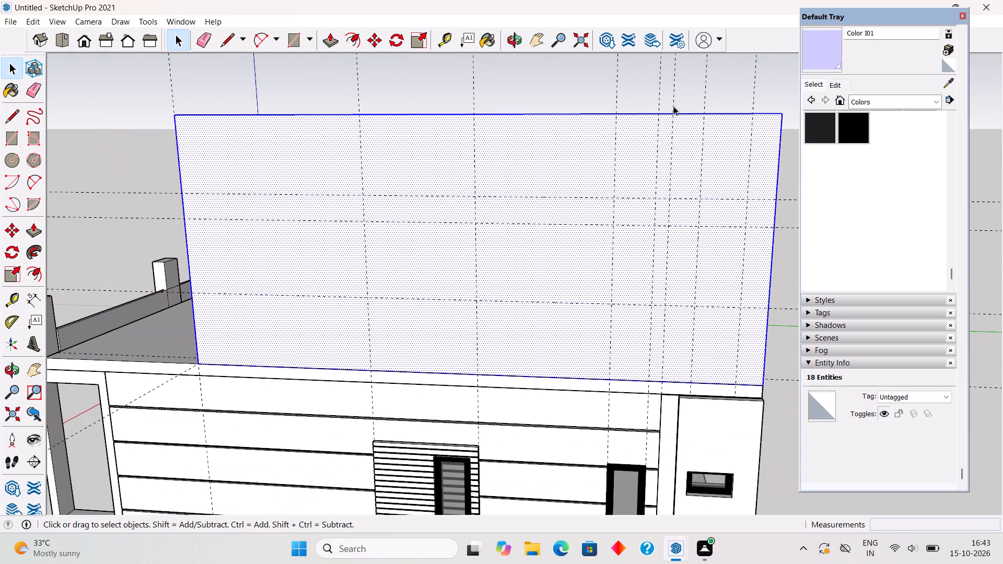
{"action": "key", "text": "r"}
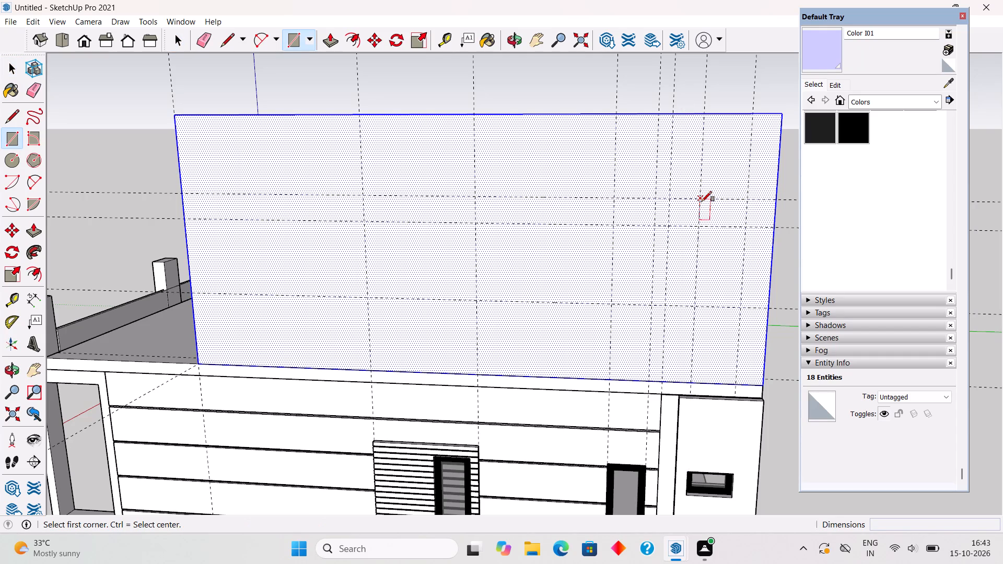
{"action": "left_click", "coordinate": [702, 202]}
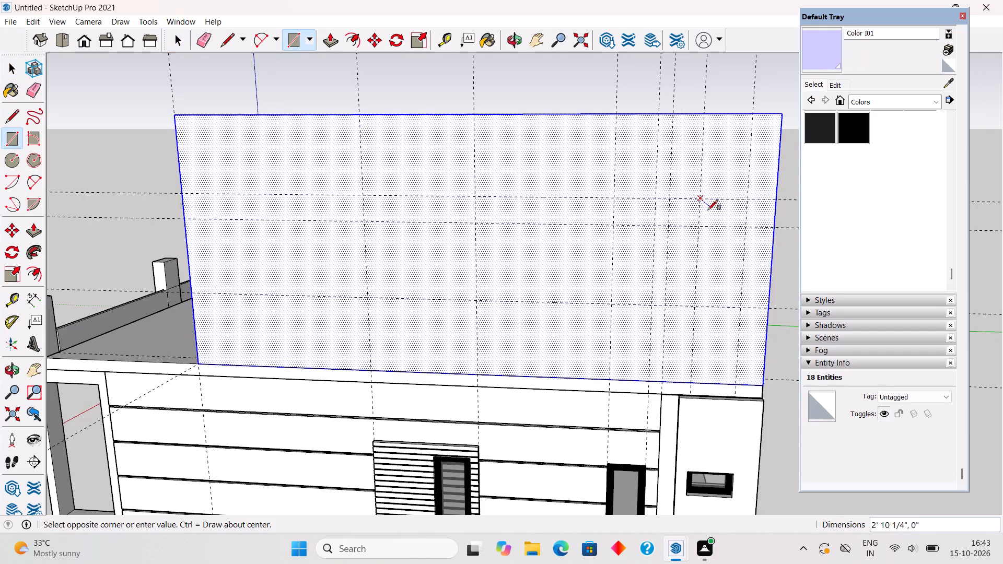
{"action": "left_click", "coordinate": [745, 225]}
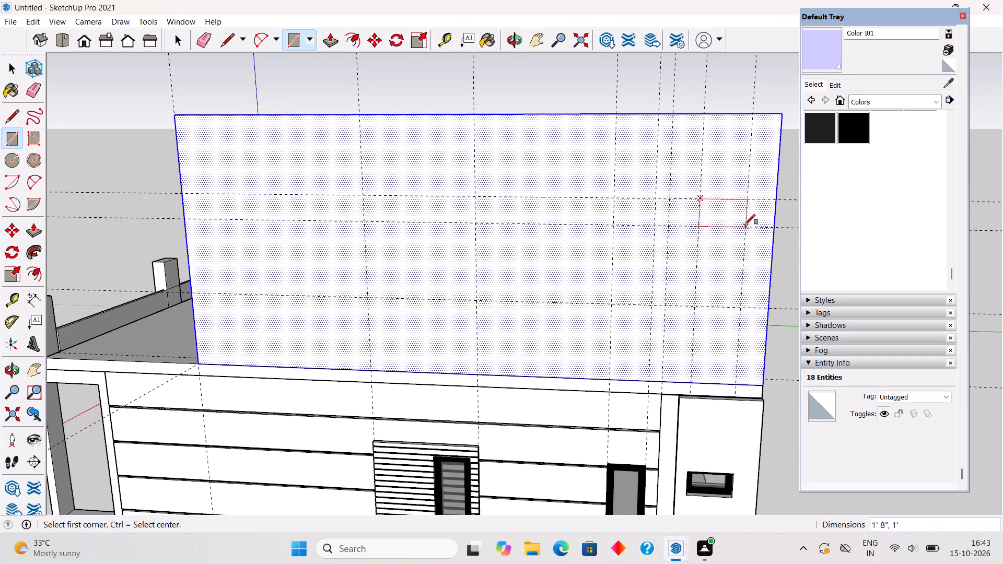
Push the small window rectangle 9" through the upper side wall to cut the opening.
{"action": "key", "text": "p"}
{"action": "left_click_drag", "start_coordinate": [732, 221], "coordinate": [731, 217]}
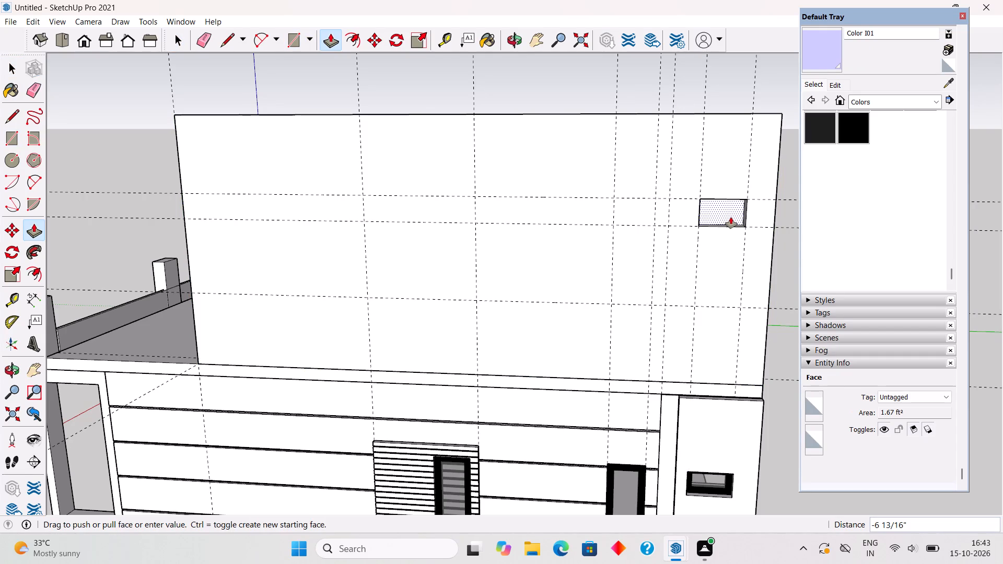
{"action": "left_click_drag", "start_coordinate": [731, 217], "coordinate": [725, 208]}
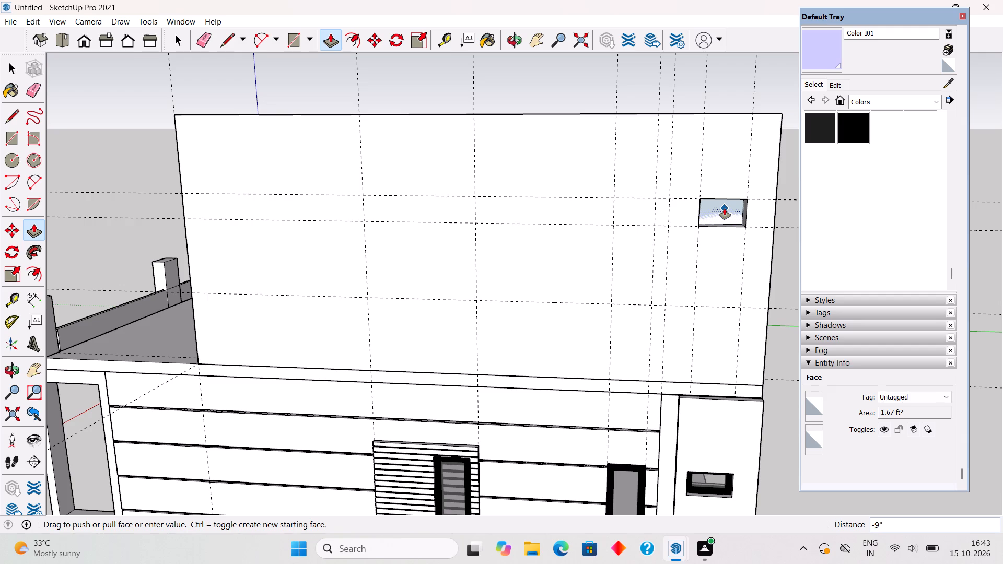
{"action": "key", "text": "space"}
Draw a 3' 9" by 10' 6" panel rectangle from the upper wall's top edge down over the slab edge at the rear corner.
{"action": "scroll", "coordinate": [725, 208], "scroll_direction": "down", "scroll_amount": 4}
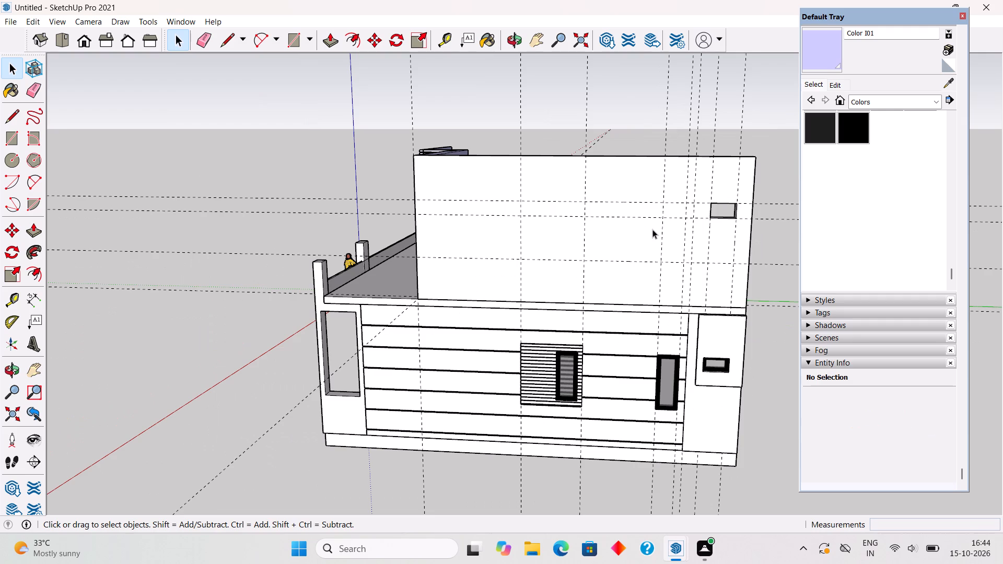
{"action": "middle_click_drag", "start_coordinate": [719, 325], "coordinate": [680, 399]}
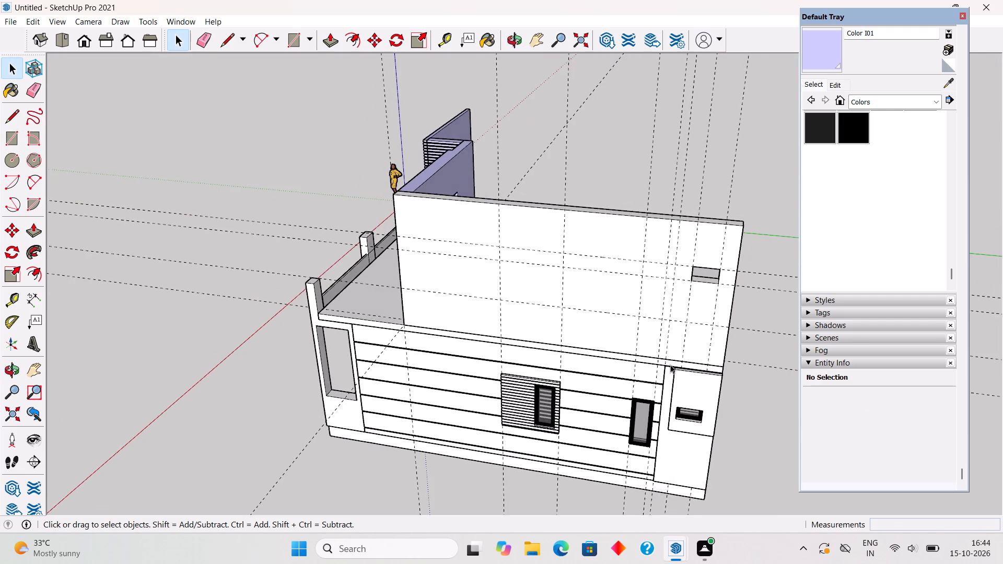
{"action": "scroll", "coordinate": [670, 365], "scroll_direction": "up", "scroll_amount": 4}
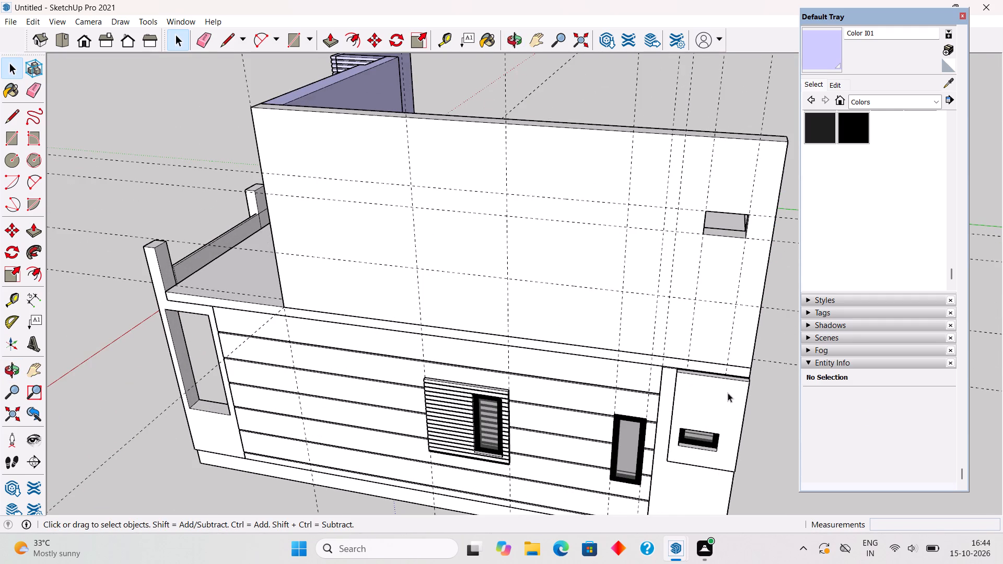
{"action": "key", "text": "r"}
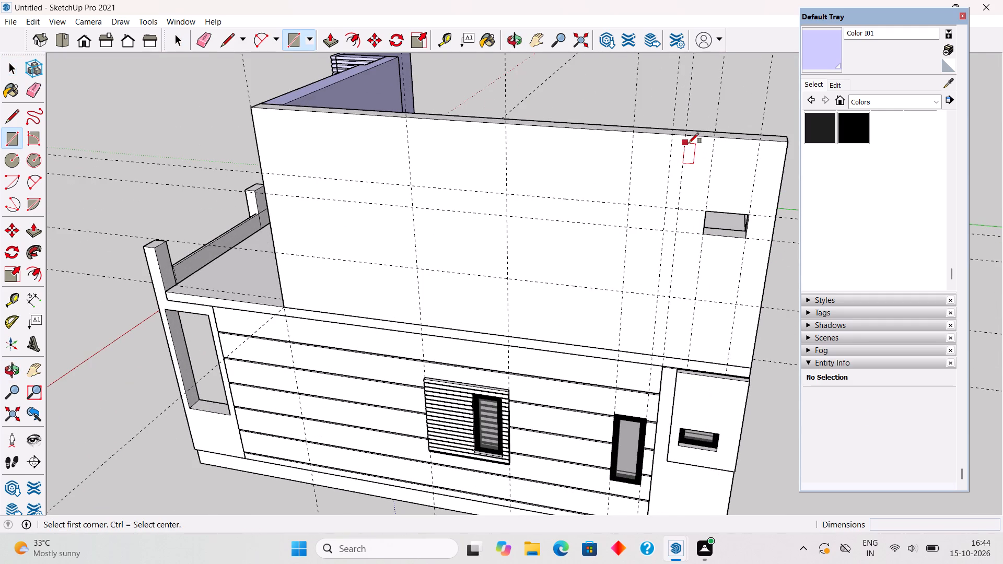
{"action": "left_click", "coordinate": [684, 137]}
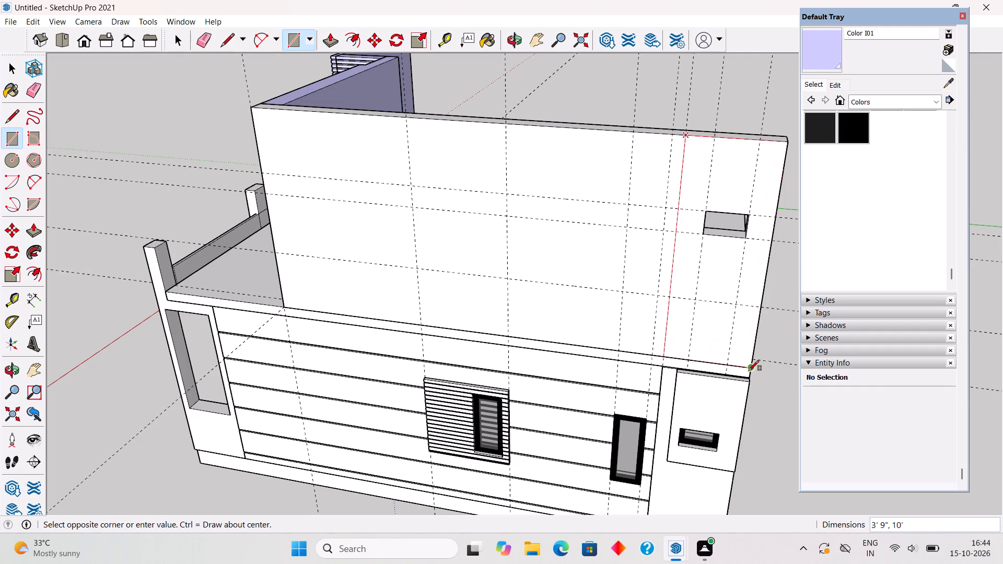
{"action": "scroll", "coordinate": [750, 372], "scroll_direction": "up", "scroll_amount": 5}
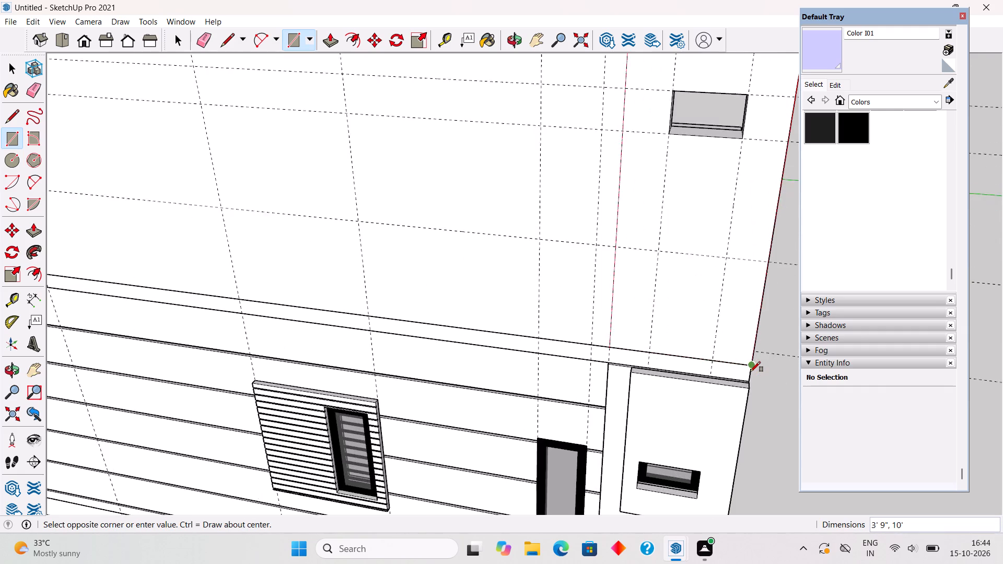
{"action": "scroll", "coordinate": [750, 372], "scroll_direction": "up", "scroll_amount": 6}
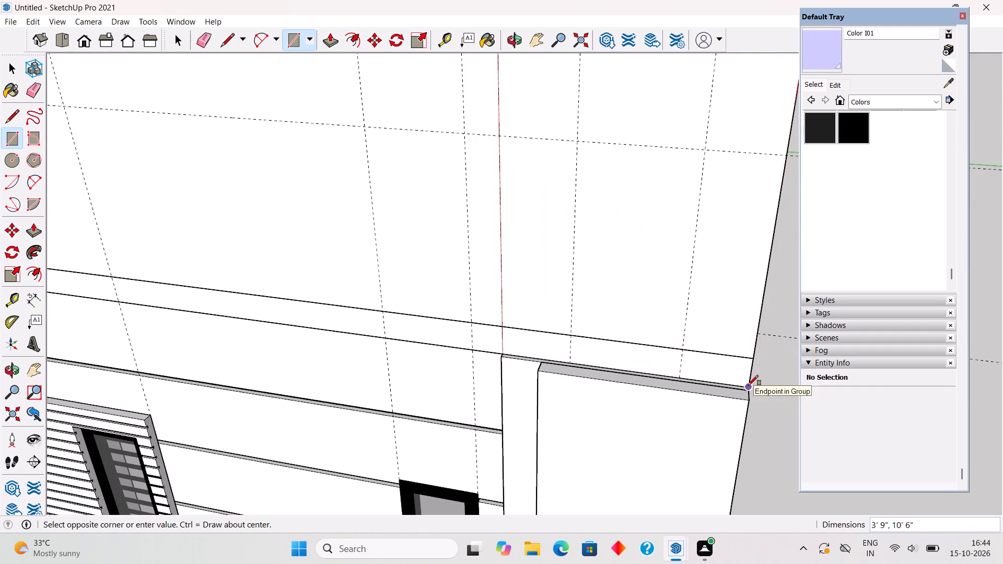
{"action": "left_click", "coordinate": [748, 385]}
{"action": "scroll", "coordinate": [745, 385], "scroll_direction": "down", "scroll_amount": 13}
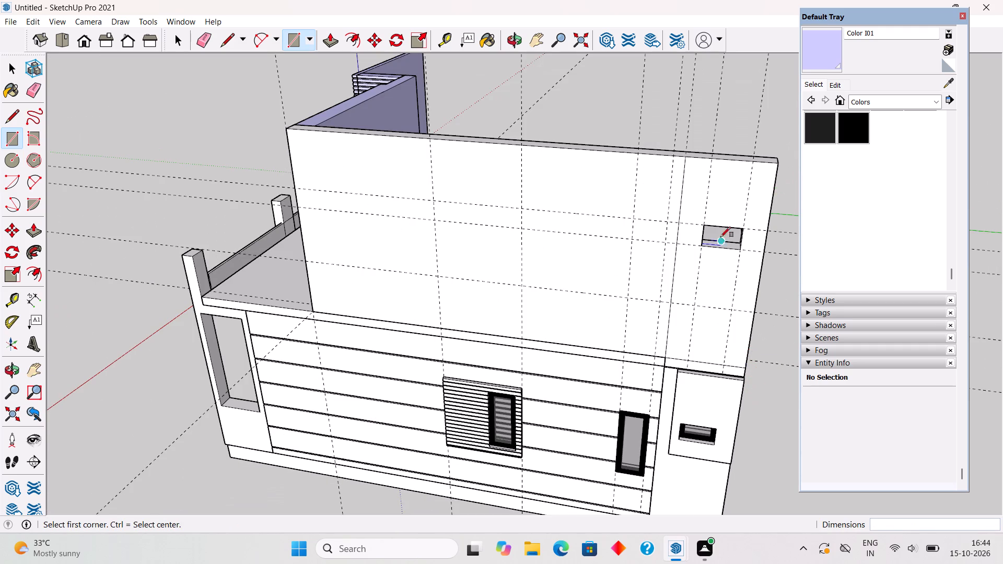
Draw a 1' 8" by 1' rectangle over the small window opening and delete its face to open the panel there.
{"action": "scroll", "coordinate": [716, 227], "scroll_direction": "up", "scroll_amount": 5}
{"action": "left_click", "coordinate": [700, 227]}
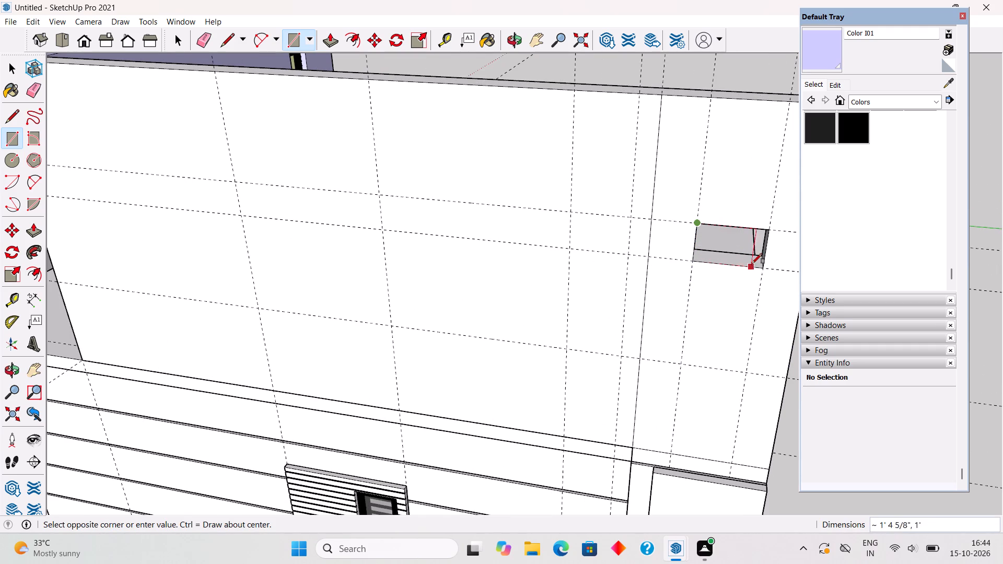
{"action": "left_click", "coordinate": [759, 267]}
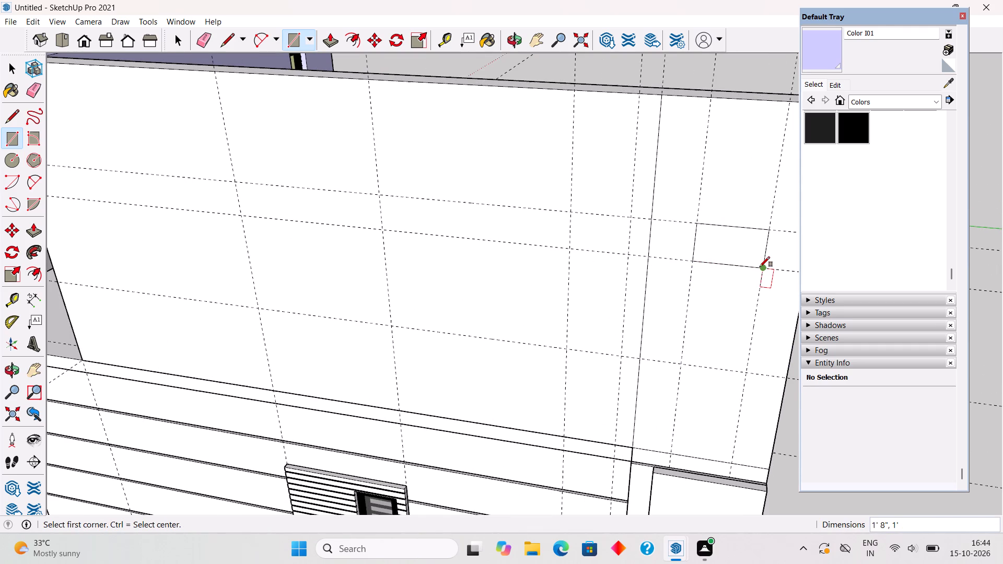
{"action": "key", "text": "space"}
{"action": "left_click", "coordinate": [713, 340]}
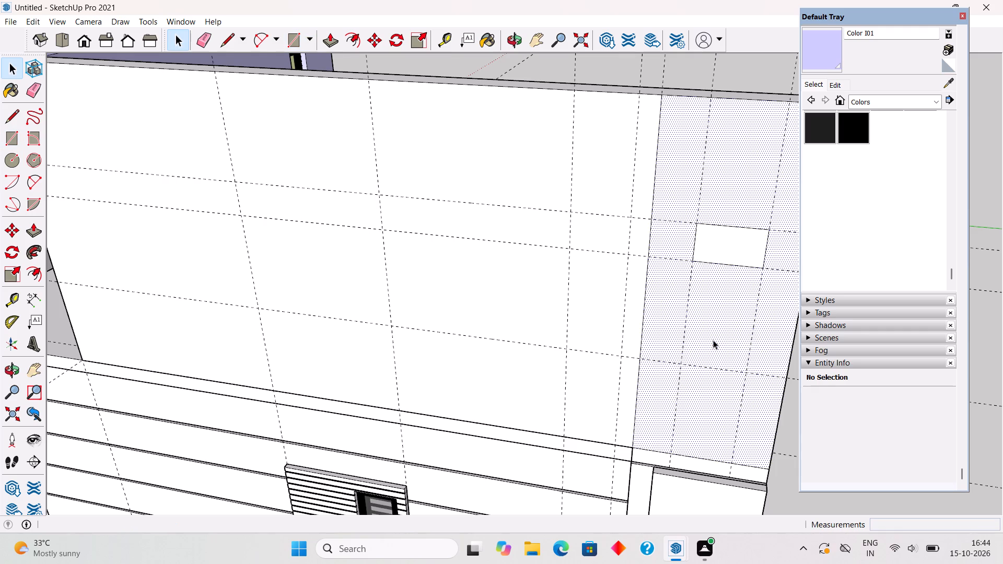
{"action": "left_click", "coordinate": [741, 253]}
{"action": "key", "text": "Delete"}
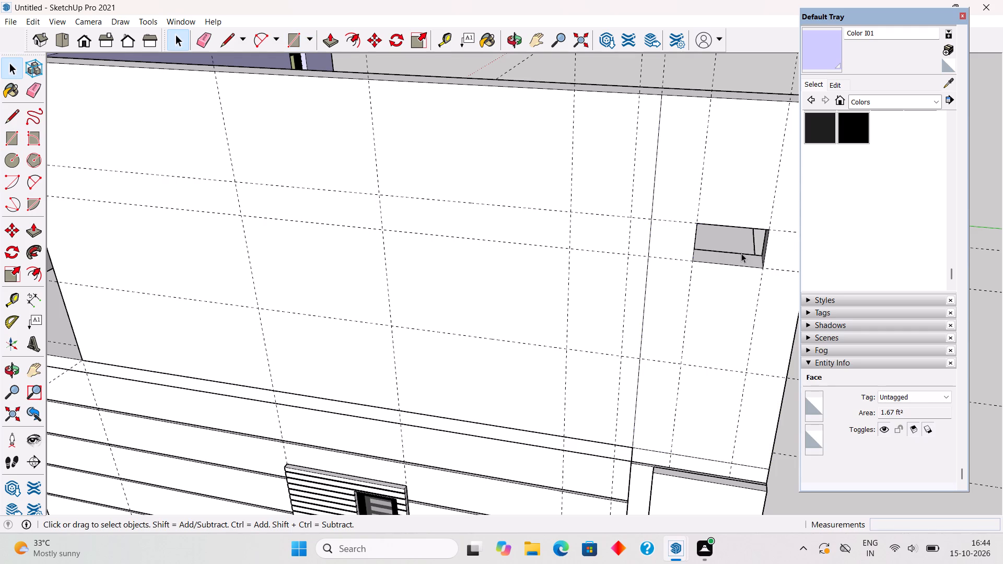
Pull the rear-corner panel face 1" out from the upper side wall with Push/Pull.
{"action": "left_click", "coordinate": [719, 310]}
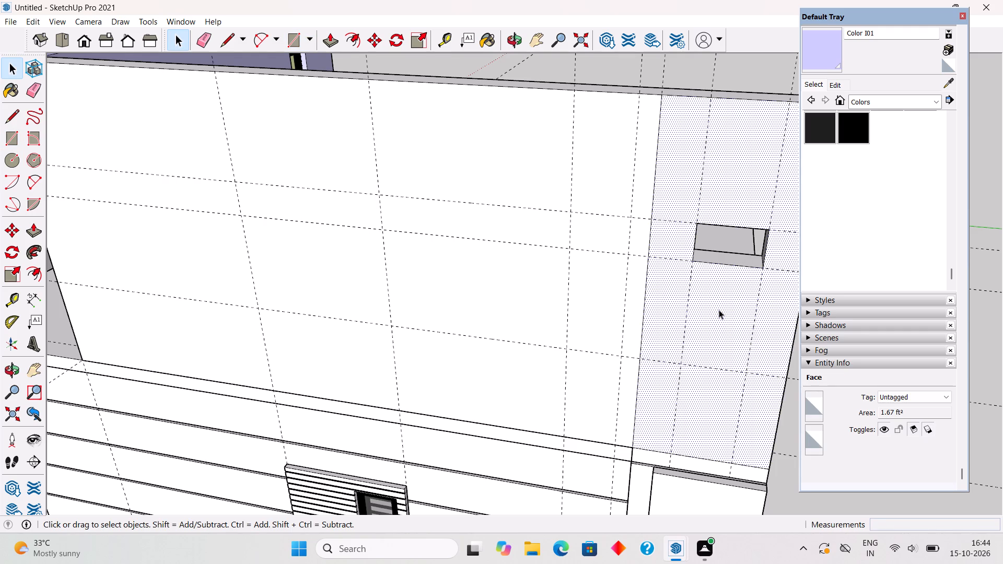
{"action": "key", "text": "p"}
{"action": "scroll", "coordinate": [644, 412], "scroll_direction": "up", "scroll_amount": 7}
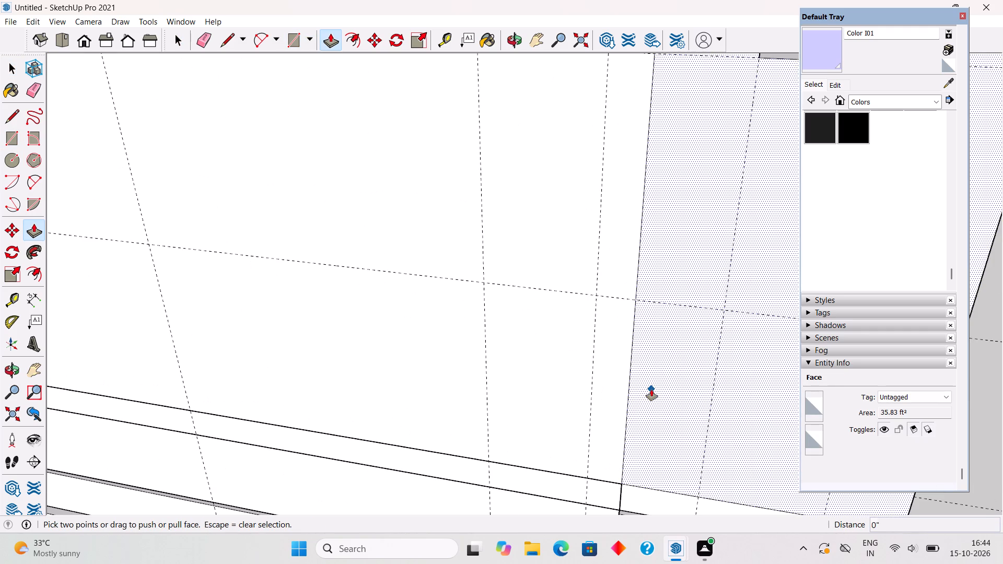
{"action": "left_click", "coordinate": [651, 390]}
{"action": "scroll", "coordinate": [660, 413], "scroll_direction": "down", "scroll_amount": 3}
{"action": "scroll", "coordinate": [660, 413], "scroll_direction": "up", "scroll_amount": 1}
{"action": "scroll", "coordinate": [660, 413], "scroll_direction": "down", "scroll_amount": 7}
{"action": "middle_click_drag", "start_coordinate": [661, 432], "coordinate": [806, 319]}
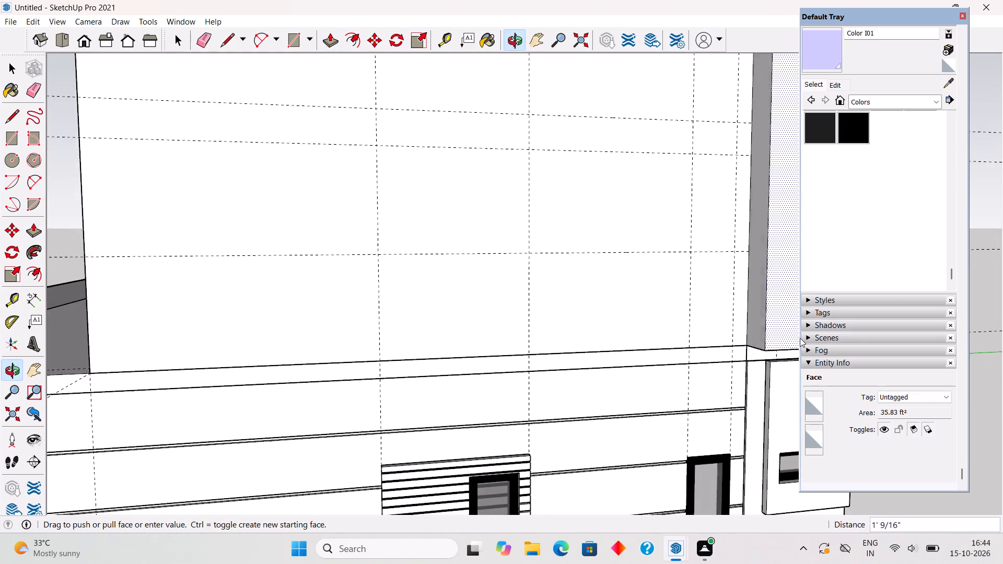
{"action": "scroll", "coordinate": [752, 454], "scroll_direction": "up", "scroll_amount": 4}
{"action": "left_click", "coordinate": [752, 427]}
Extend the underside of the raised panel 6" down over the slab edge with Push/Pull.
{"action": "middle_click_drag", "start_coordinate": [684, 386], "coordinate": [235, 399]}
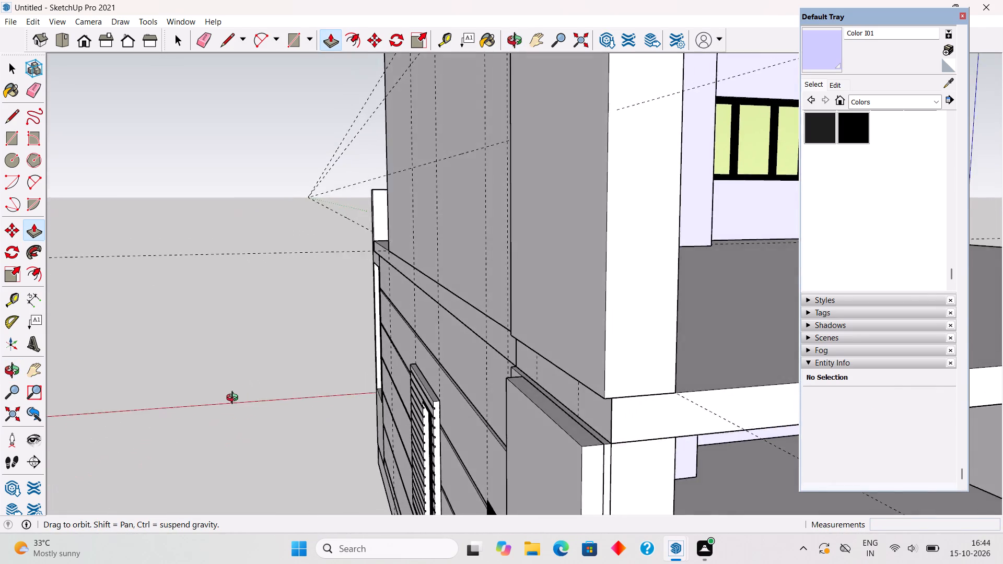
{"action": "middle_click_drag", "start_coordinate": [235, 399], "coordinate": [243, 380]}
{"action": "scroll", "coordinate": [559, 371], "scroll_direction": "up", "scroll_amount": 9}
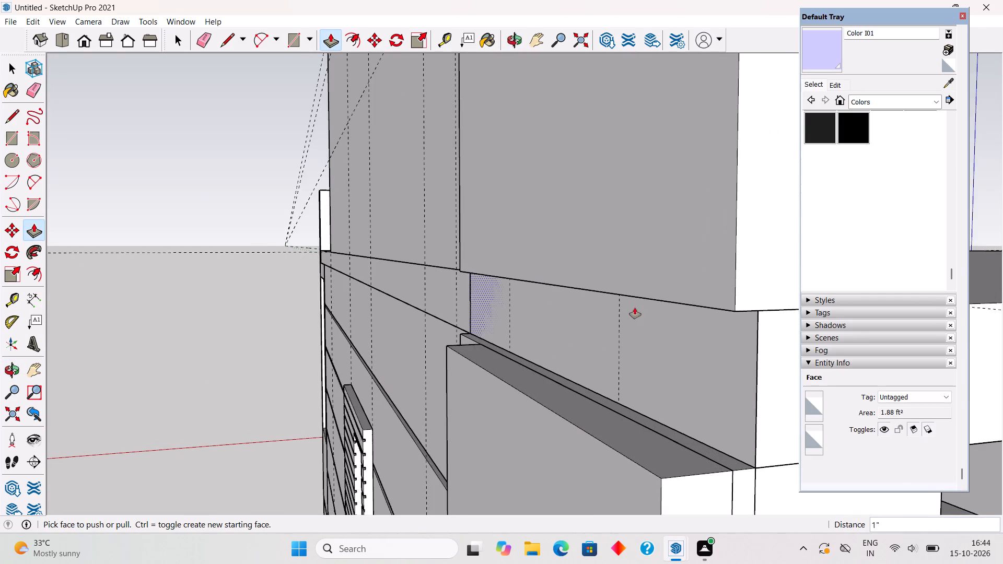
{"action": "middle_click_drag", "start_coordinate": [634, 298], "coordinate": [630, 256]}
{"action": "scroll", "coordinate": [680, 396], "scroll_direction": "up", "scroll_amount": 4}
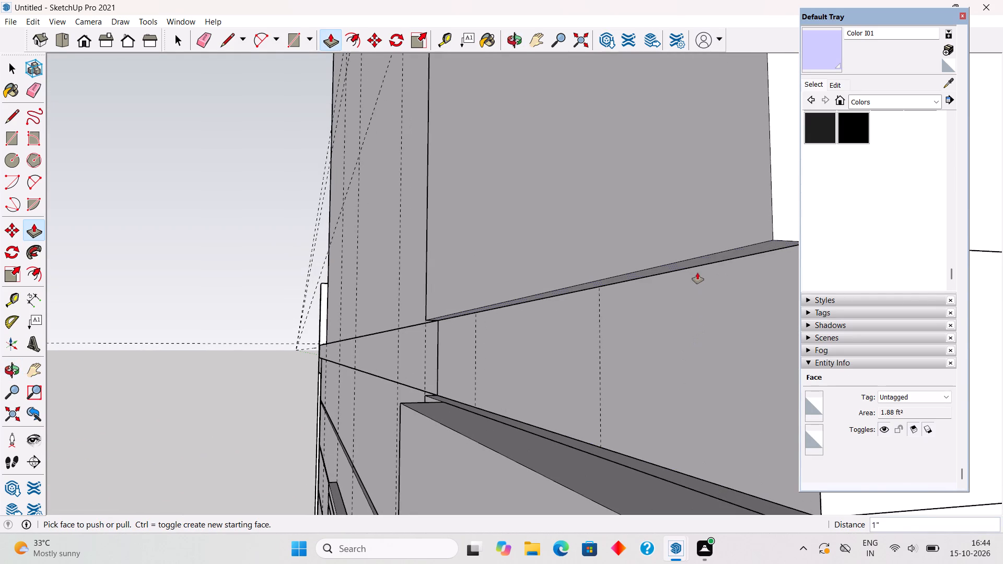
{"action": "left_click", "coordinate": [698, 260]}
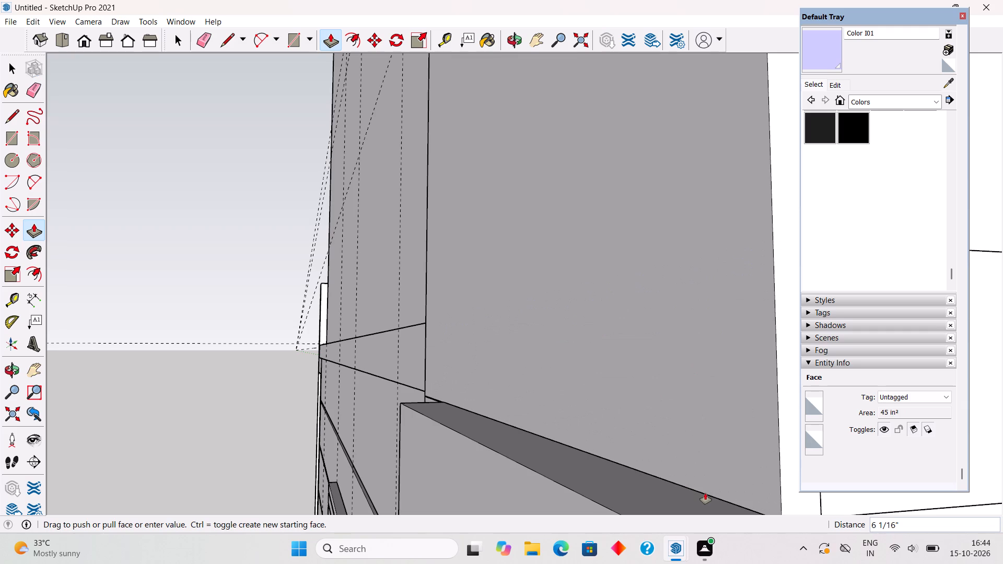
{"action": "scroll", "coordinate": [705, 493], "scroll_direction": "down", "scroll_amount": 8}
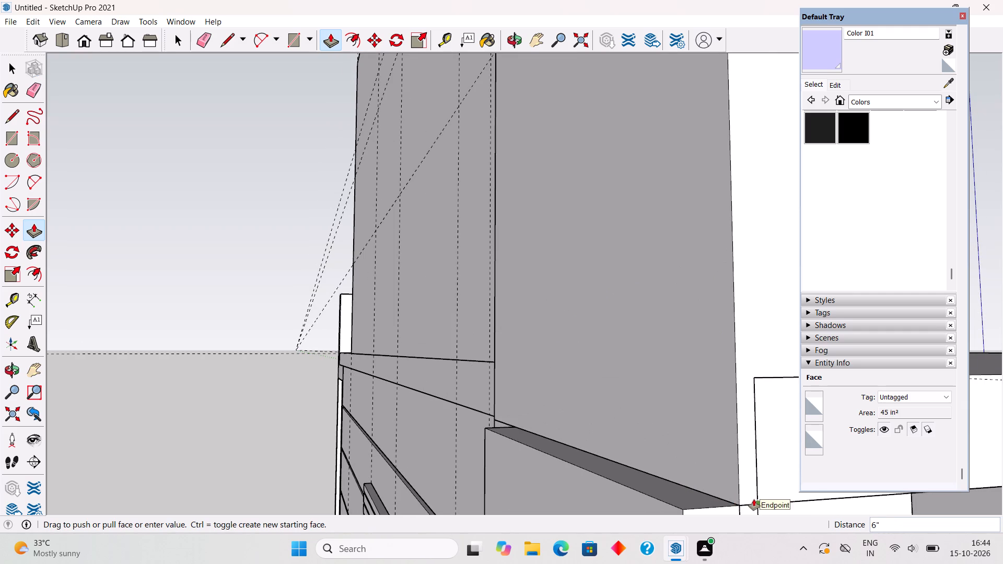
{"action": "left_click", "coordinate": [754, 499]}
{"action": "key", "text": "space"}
Examine how the raised upper panel and its small window opening line up with the ground-floor panel.
{"action": "scroll", "coordinate": [754, 499], "scroll_direction": "down", "scroll_amount": 13}
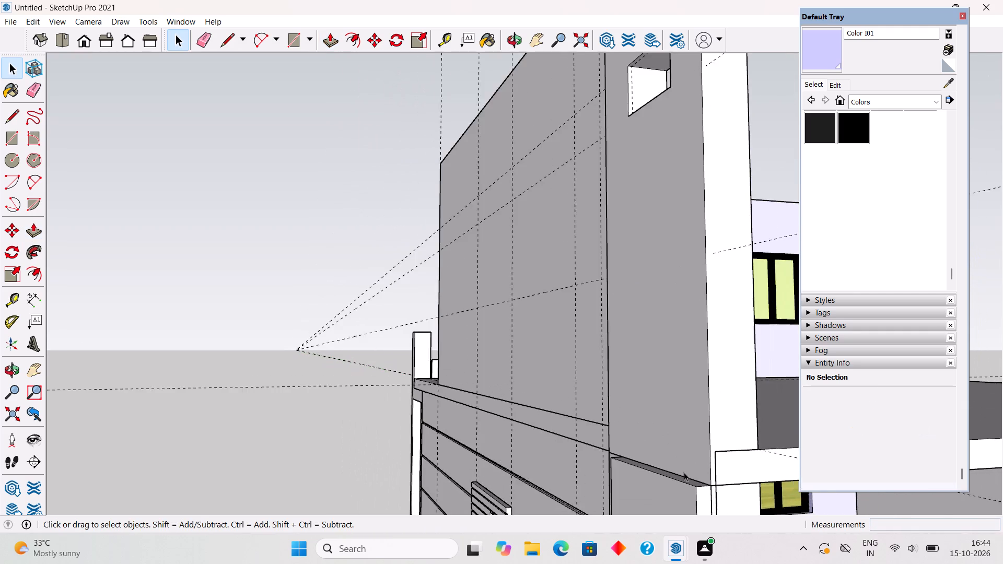
{"action": "scroll", "coordinate": [684, 472], "scroll_direction": "down", "scroll_amount": 20}
{"action": "scroll", "coordinate": [684, 472], "scroll_direction": "down", "scroll_amount": 4}
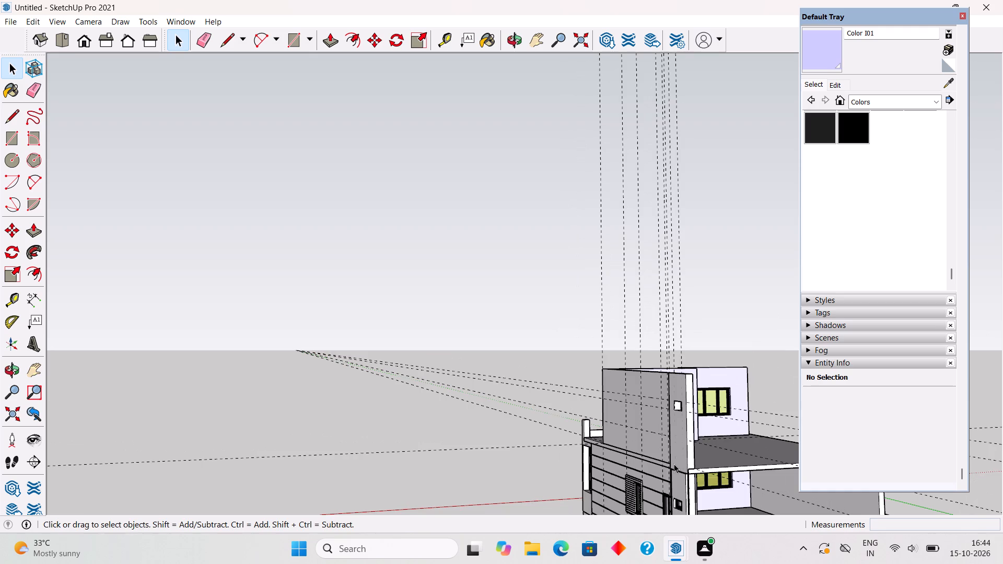
{"action": "middle_click_drag", "start_coordinate": [693, 496], "coordinate": [820, 481]}
{"action": "middle_click_drag", "start_coordinate": [694, 442], "coordinate": [824, 483]}
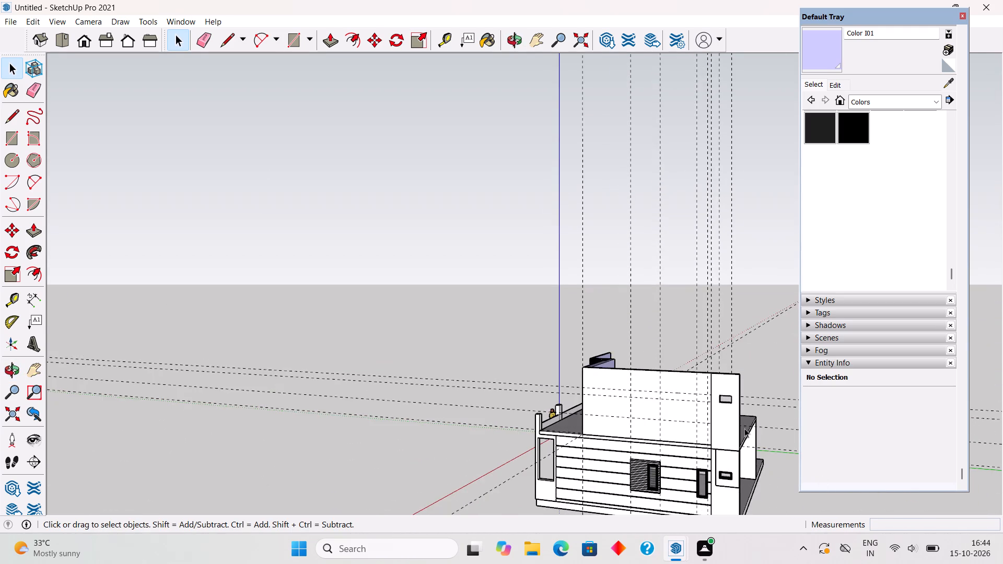
{"action": "scroll", "coordinate": [740, 427], "scroll_direction": "up", "scroll_amount": 4}
{"action": "middle_click_drag", "start_coordinate": [700, 493], "coordinate": [786, 499]}
{"action": "scroll", "coordinate": [744, 442], "scroll_direction": "up", "scroll_amount": 6}
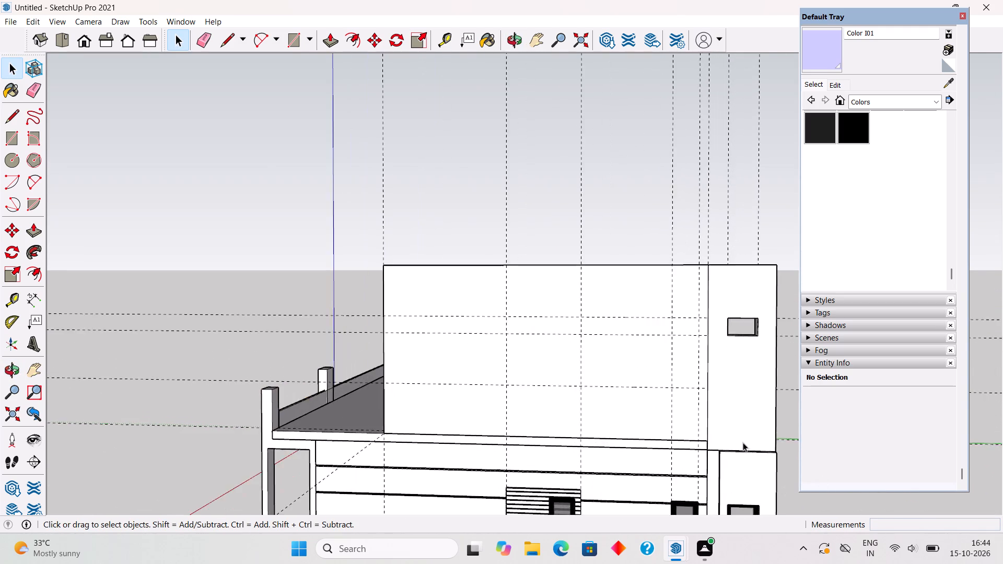
{"action": "middle_click_drag", "start_coordinate": [741, 449], "coordinate": [730, 537]}
{"action": "scroll", "coordinate": [736, 487], "scroll_direction": "up", "scroll_amount": 5}
{"action": "scroll", "coordinate": [717, 448], "scroll_direction": "down", "scroll_amount": 7}
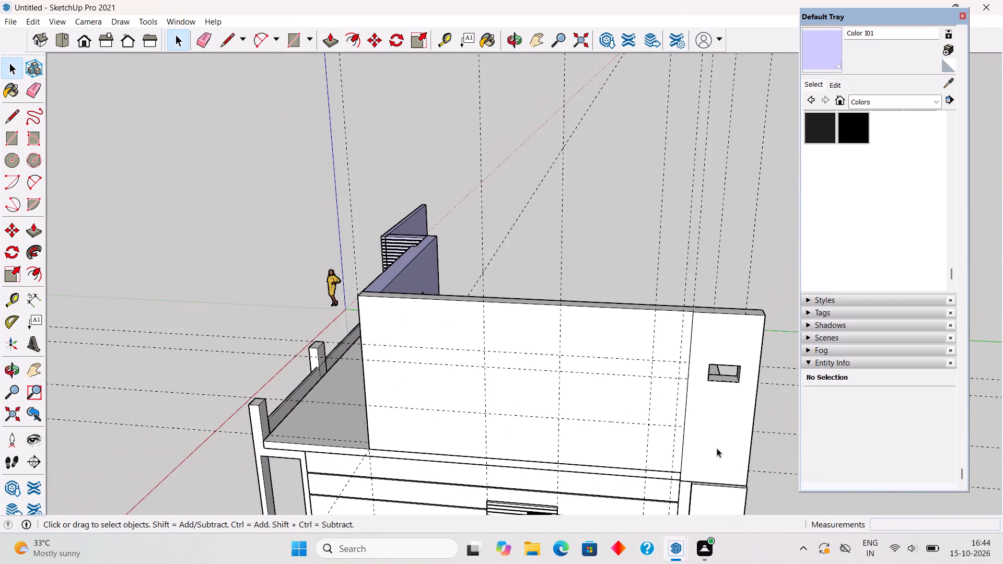
{"action": "scroll", "coordinate": [717, 448], "scroll_direction": "down", "scroll_amount": 3}
{"action": "scroll", "coordinate": [729, 379], "scroll_direction": "down", "scroll_amount": 7}
{"action": "scroll", "coordinate": [722, 479], "scroll_direction": "up", "scroll_amount": 9}
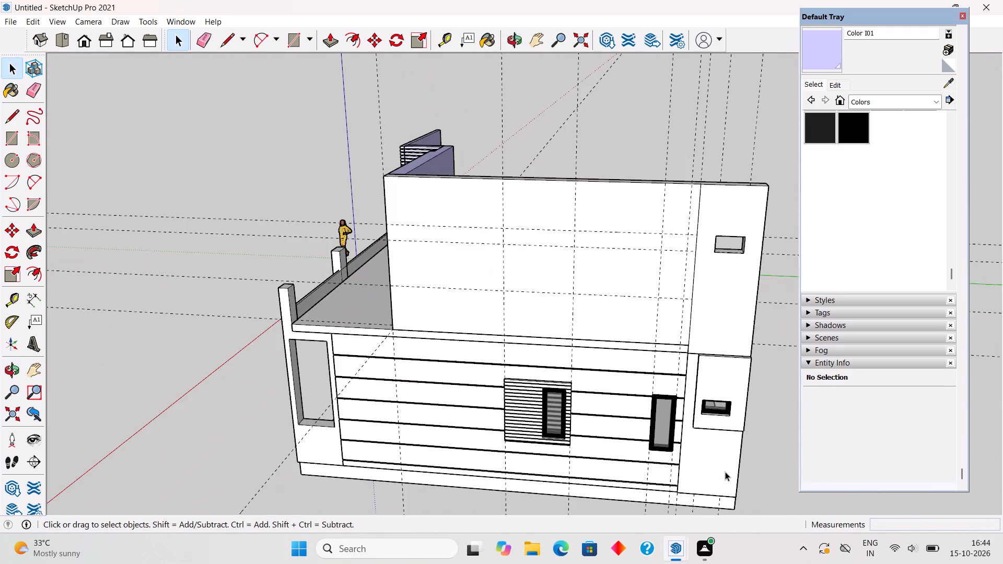
{"action": "scroll", "coordinate": [728, 427], "scroll_direction": "up", "scroll_amount": 3}
{"action": "middle_click_drag", "start_coordinate": [722, 357], "coordinate": [701, 478]}
{"action": "scroll", "coordinate": [715, 422], "scroll_direction": "up", "scroll_amount": 5}
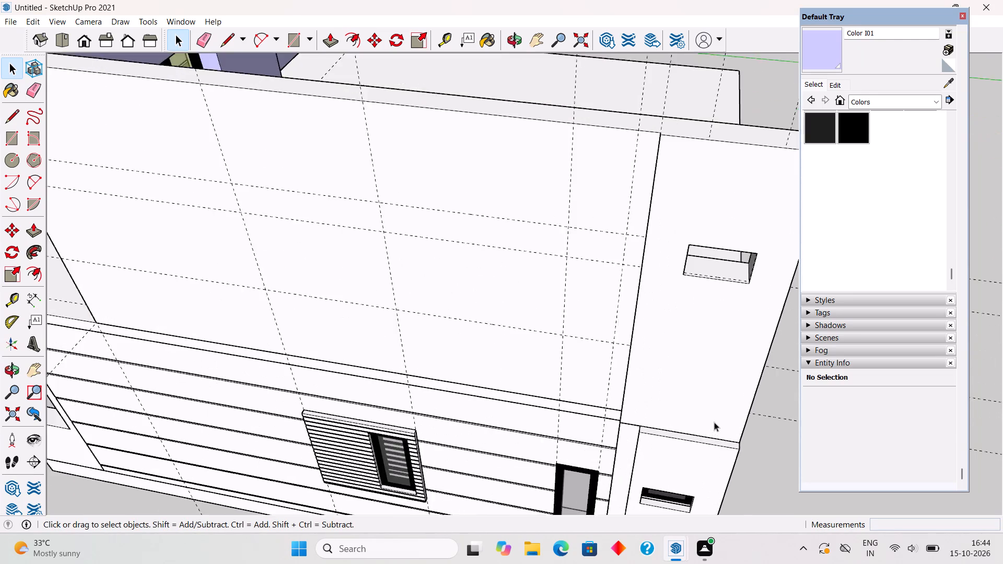
{"action": "scroll", "coordinate": [712, 433], "scroll_direction": "up", "scroll_amount": 3}
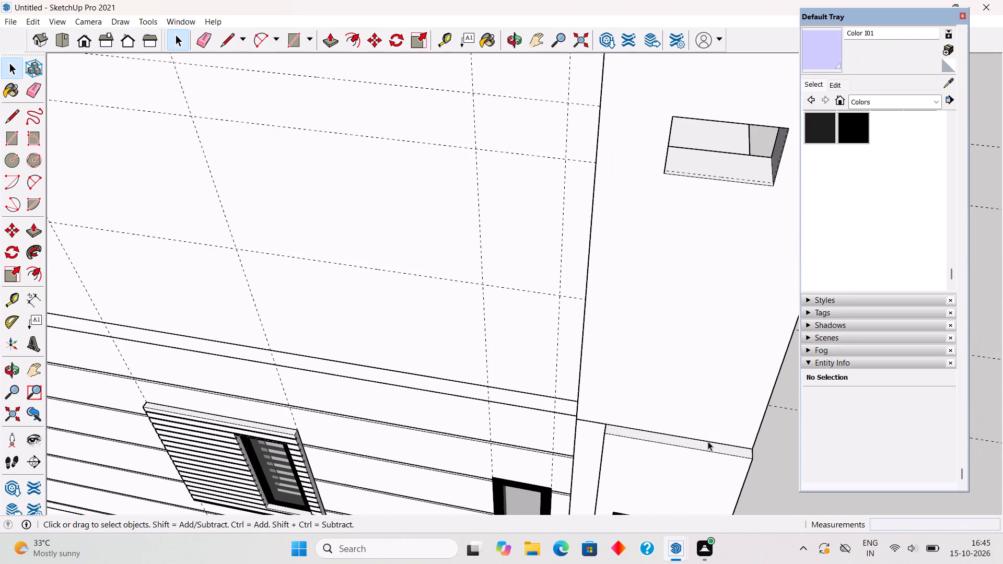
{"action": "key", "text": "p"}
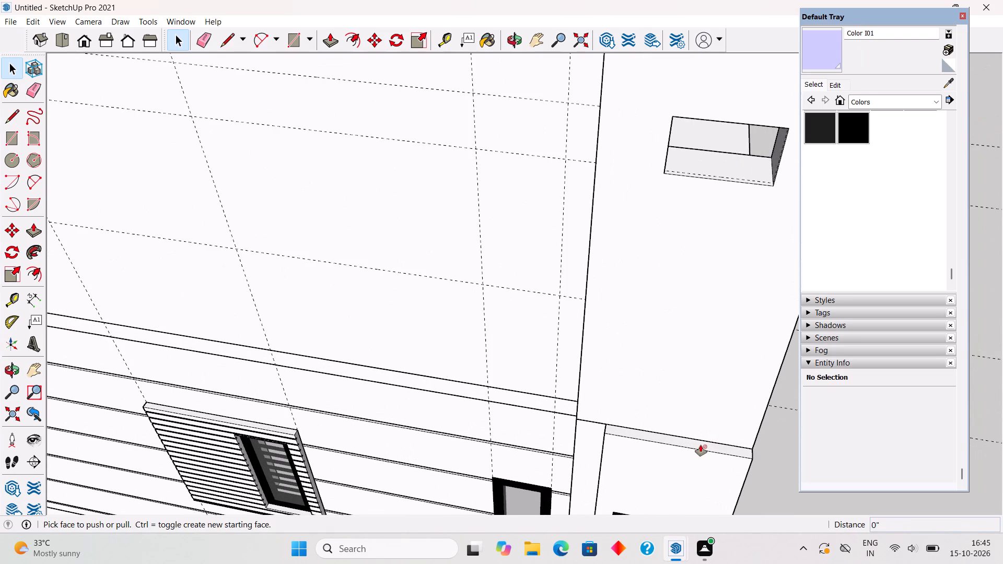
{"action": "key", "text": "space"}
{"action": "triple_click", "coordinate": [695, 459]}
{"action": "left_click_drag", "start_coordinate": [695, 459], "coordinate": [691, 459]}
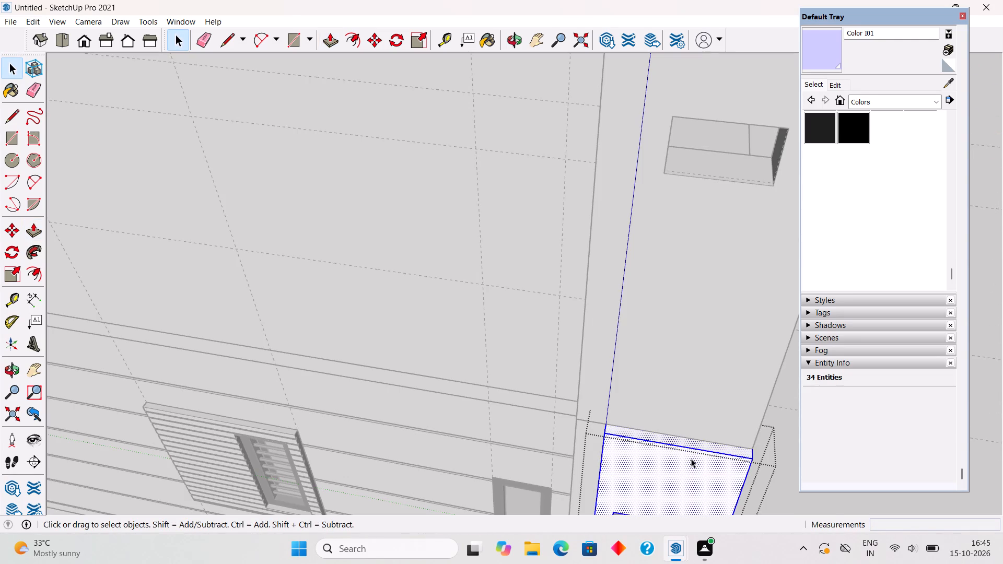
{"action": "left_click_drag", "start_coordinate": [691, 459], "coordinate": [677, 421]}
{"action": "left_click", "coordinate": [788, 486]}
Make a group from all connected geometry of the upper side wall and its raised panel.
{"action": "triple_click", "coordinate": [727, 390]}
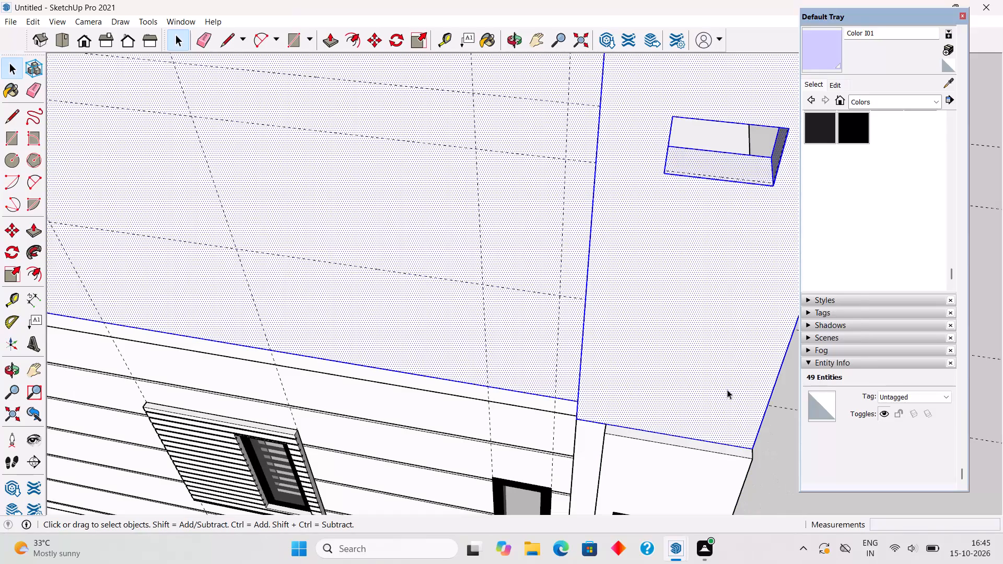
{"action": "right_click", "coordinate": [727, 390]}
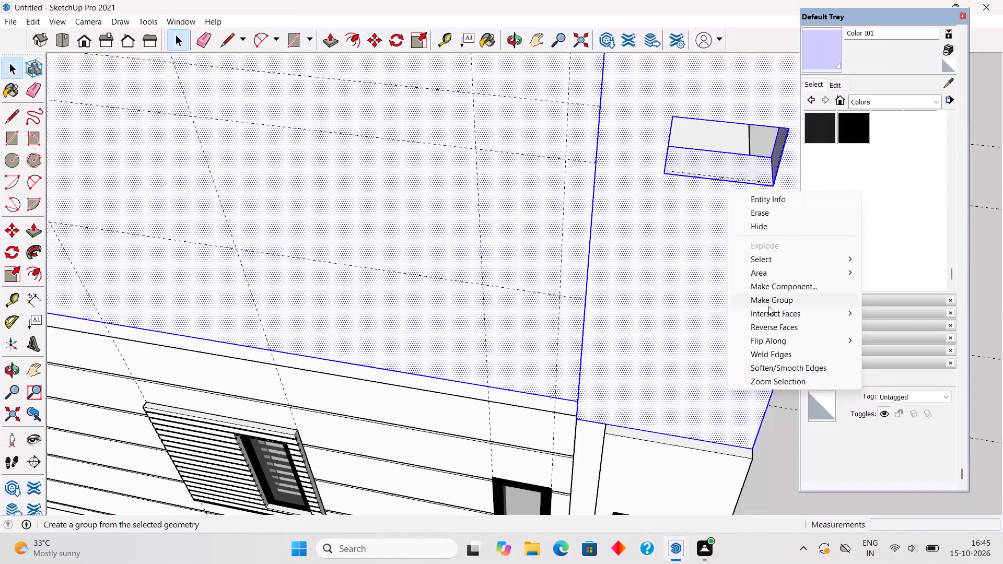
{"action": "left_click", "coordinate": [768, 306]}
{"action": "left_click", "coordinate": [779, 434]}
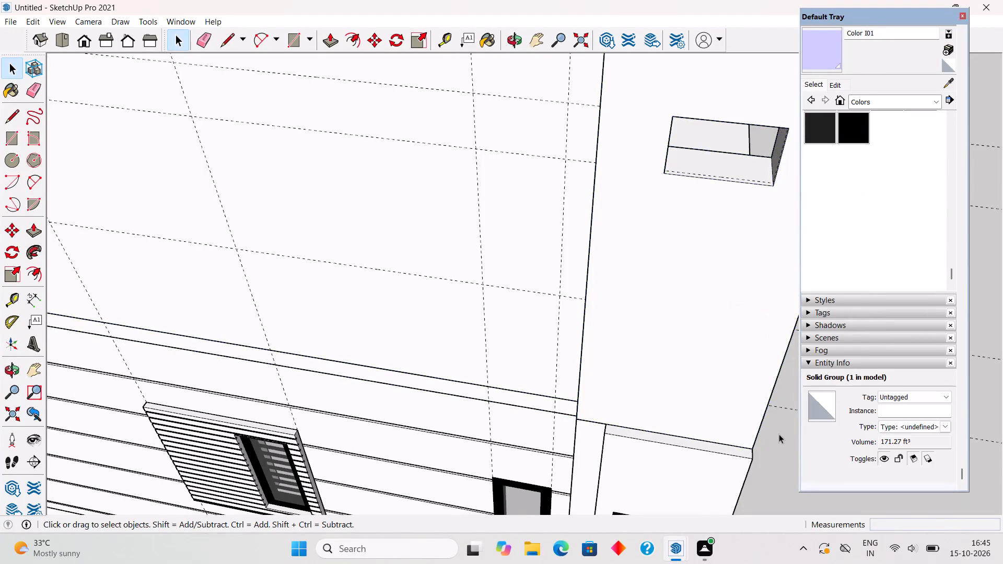
Examine the upper wall's raised panel and the ground-floor window panel from the side, the rear and above.
{"action": "scroll", "coordinate": [772, 430], "scroll_direction": "down", "scroll_amount": 9}
{"action": "middle_click_drag", "start_coordinate": [744, 410], "coordinate": [722, 354]}
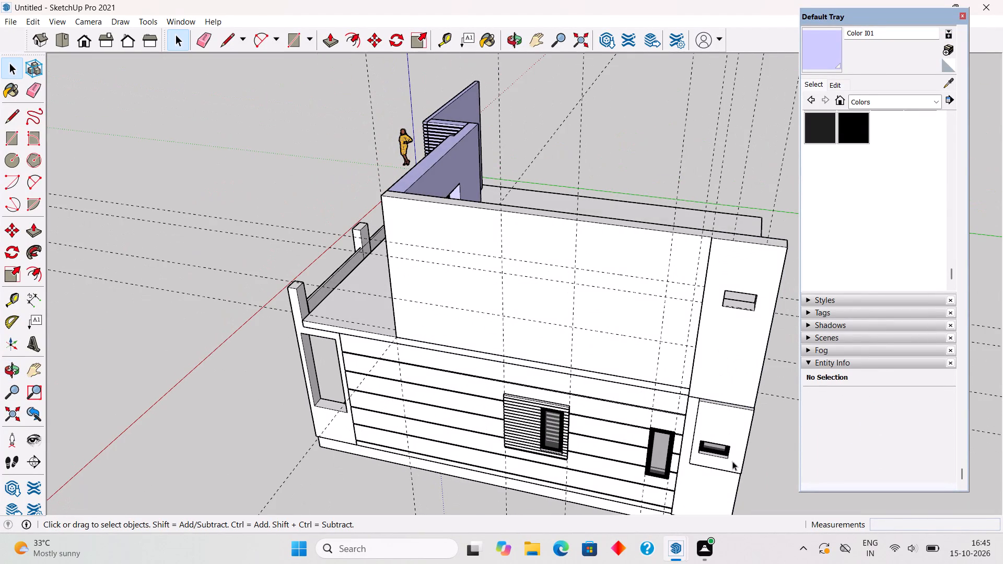
{"action": "middle_click_drag", "start_coordinate": [728, 425], "coordinate": [723, 354]}
{"action": "middle_click_drag", "start_coordinate": [731, 445], "coordinate": [789, 415]}
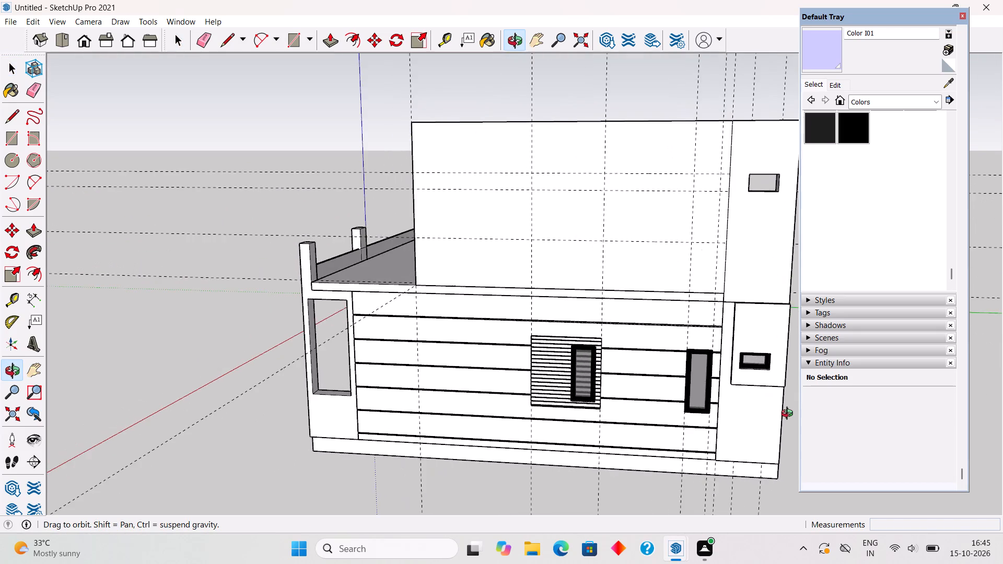
{"action": "middle_click_drag", "start_coordinate": [789, 415], "coordinate": [541, 381]}
{"action": "scroll", "coordinate": [540, 381], "scroll_direction": "up", "scroll_amount": 7}
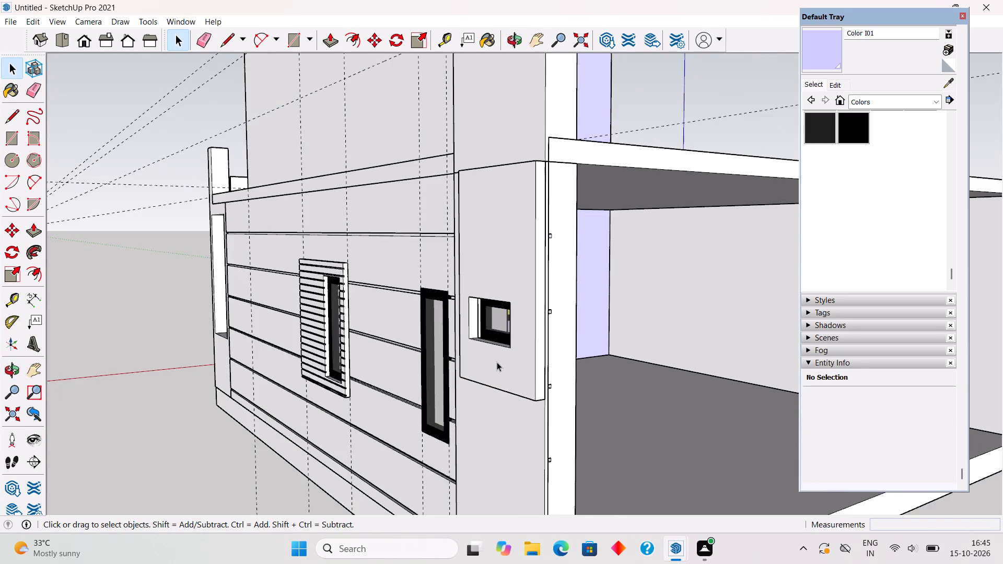
{"action": "scroll", "coordinate": [497, 362], "scroll_direction": "up", "scroll_amount": 8}
{"action": "middle_click_drag", "start_coordinate": [489, 345], "coordinate": [440, 385]}
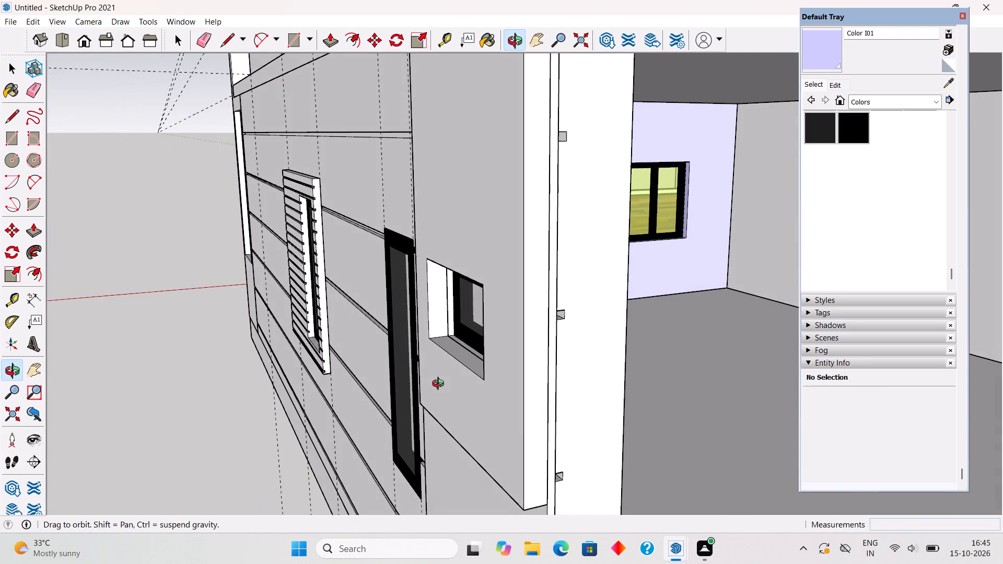
{"action": "middle_click_drag", "start_coordinate": [440, 385], "coordinate": [497, 459]}
{"action": "scroll", "coordinate": [497, 459], "scroll_direction": "down", "scroll_amount": 16}
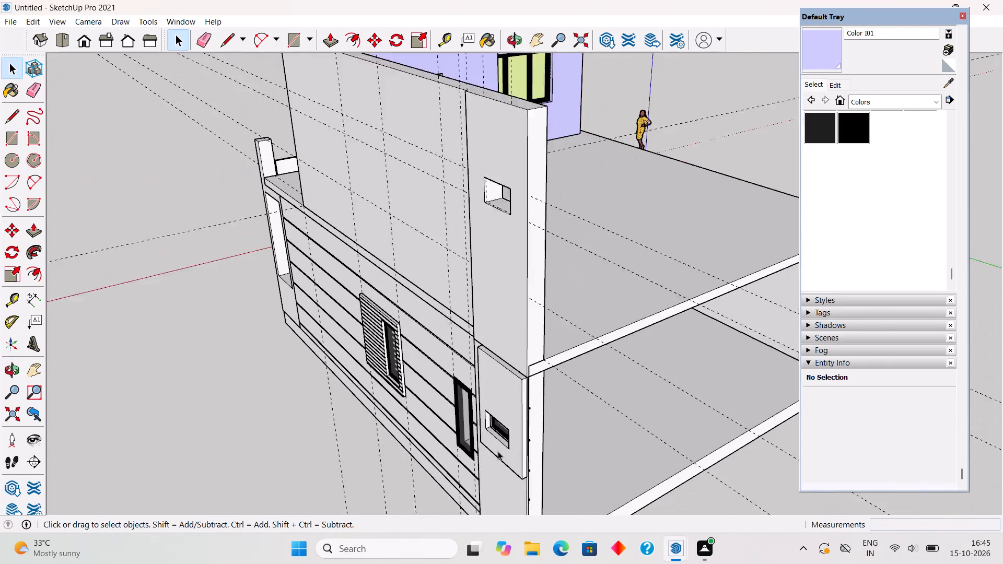
{"action": "scroll", "coordinate": [498, 451], "scroll_direction": "down", "scroll_amount": 2}
{"action": "middle_click_drag", "start_coordinate": [519, 312], "coordinate": [553, 391]}
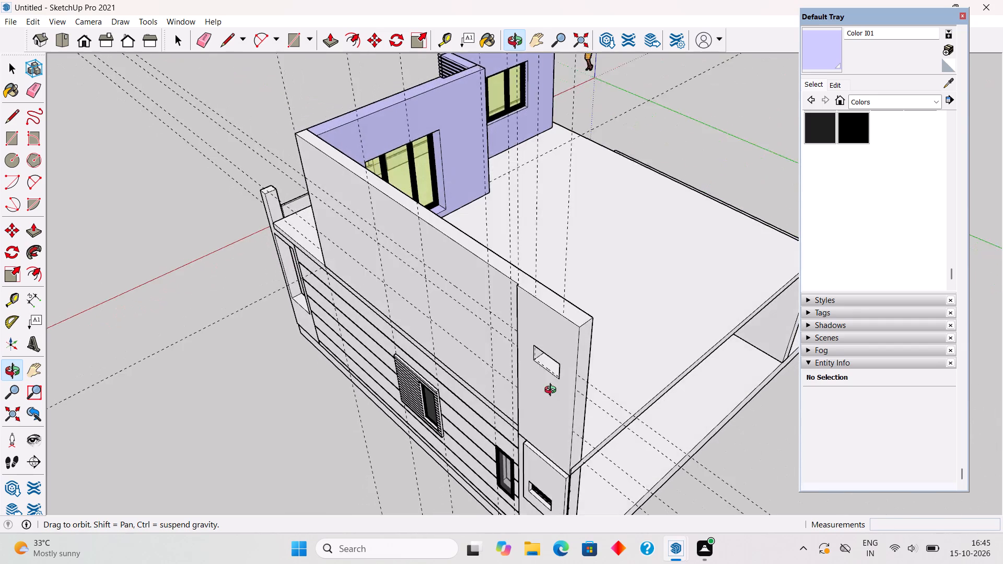
{"action": "middle_click_drag", "start_coordinate": [553, 391], "coordinate": [552, 393]}
{"action": "scroll", "coordinate": [556, 333], "scroll_direction": "up", "scroll_amount": 10}
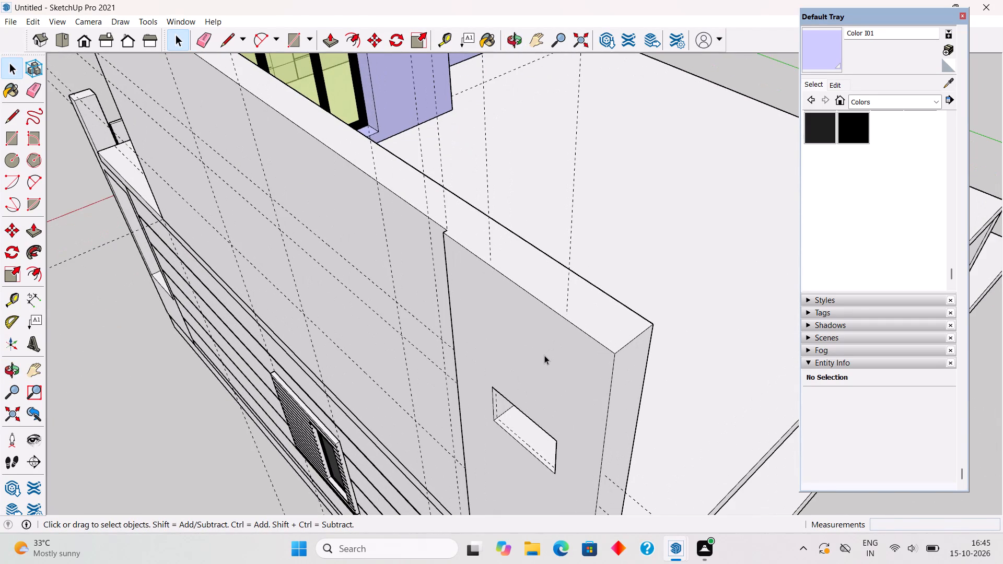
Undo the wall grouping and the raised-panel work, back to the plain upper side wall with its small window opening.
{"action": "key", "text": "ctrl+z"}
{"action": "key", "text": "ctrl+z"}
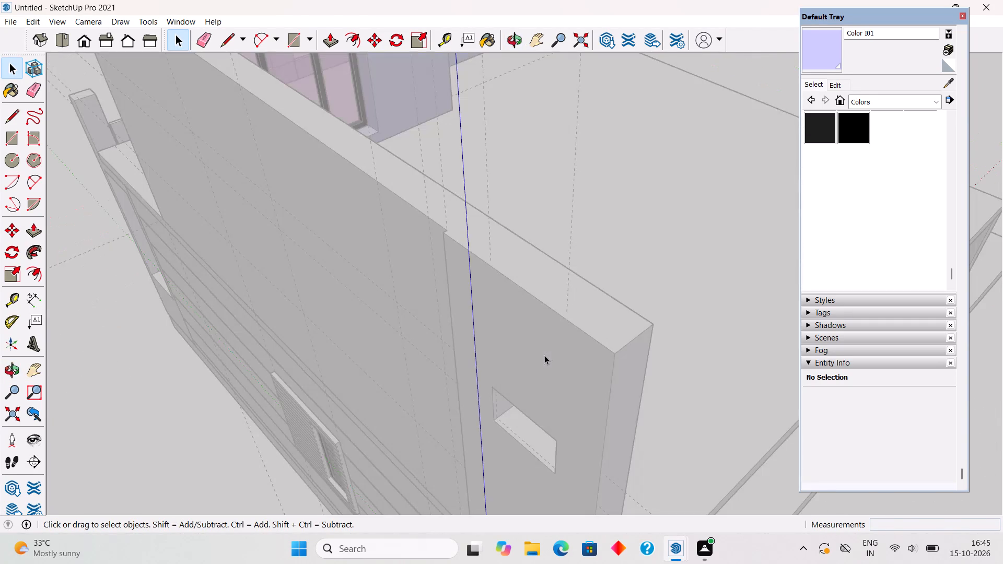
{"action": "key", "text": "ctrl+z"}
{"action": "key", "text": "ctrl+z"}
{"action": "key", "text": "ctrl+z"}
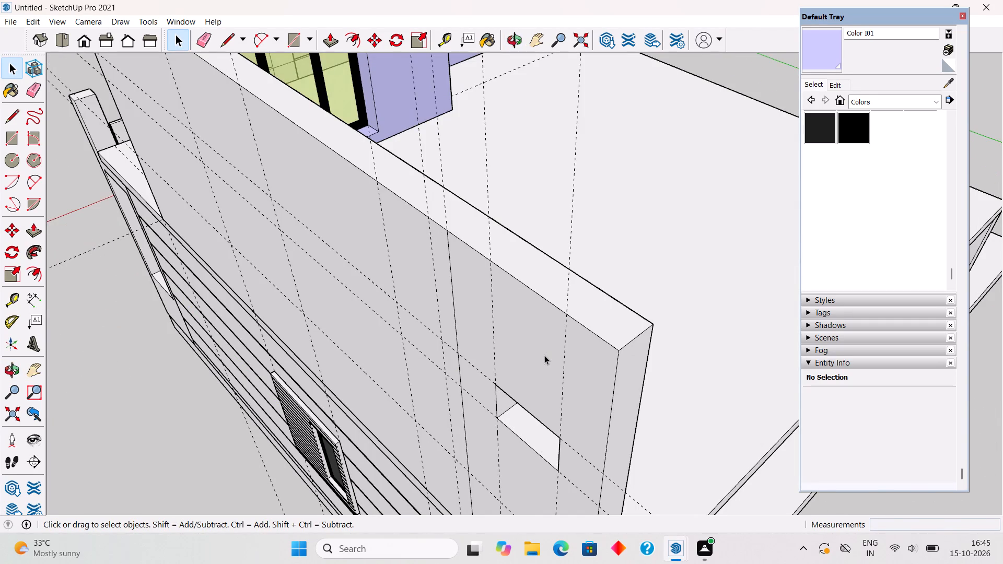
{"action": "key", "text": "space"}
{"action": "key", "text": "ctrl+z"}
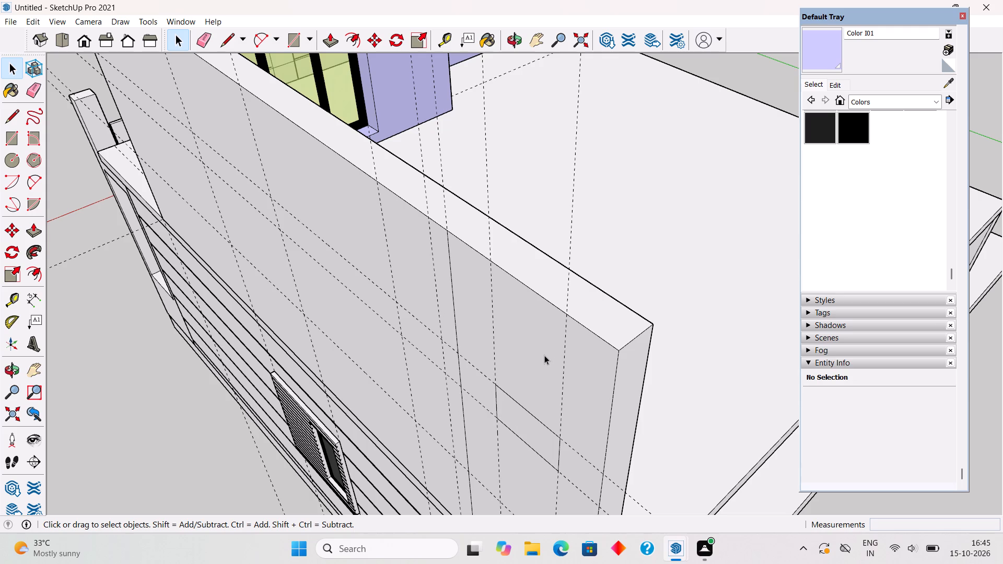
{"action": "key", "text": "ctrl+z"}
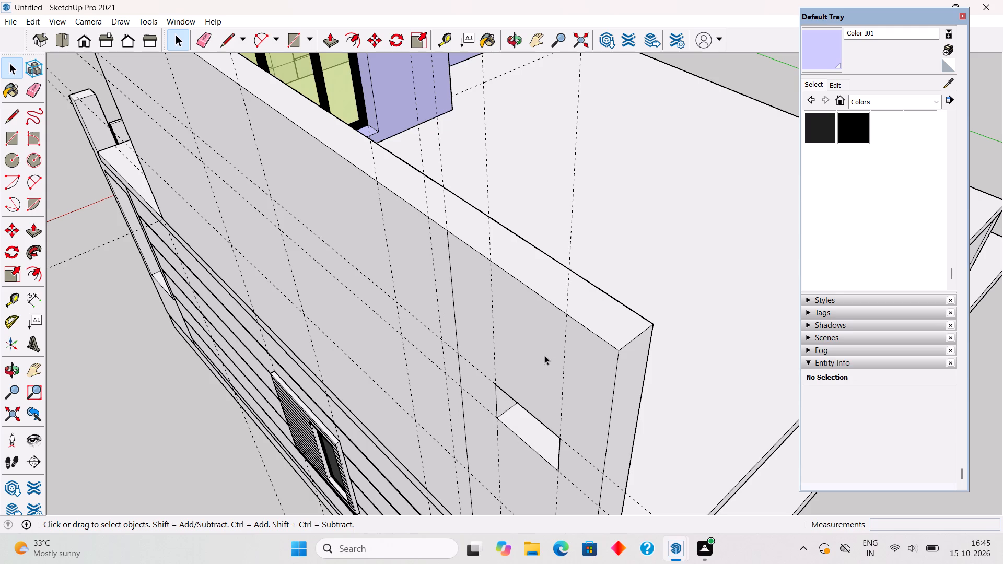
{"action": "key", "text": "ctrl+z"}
Open the ground-floor rear window panel for editing and pull its top face up 6' 6" to the upper window opening's sill.
{"action": "scroll", "coordinate": [544, 355], "scroll_direction": "down", "scroll_amount": 12}
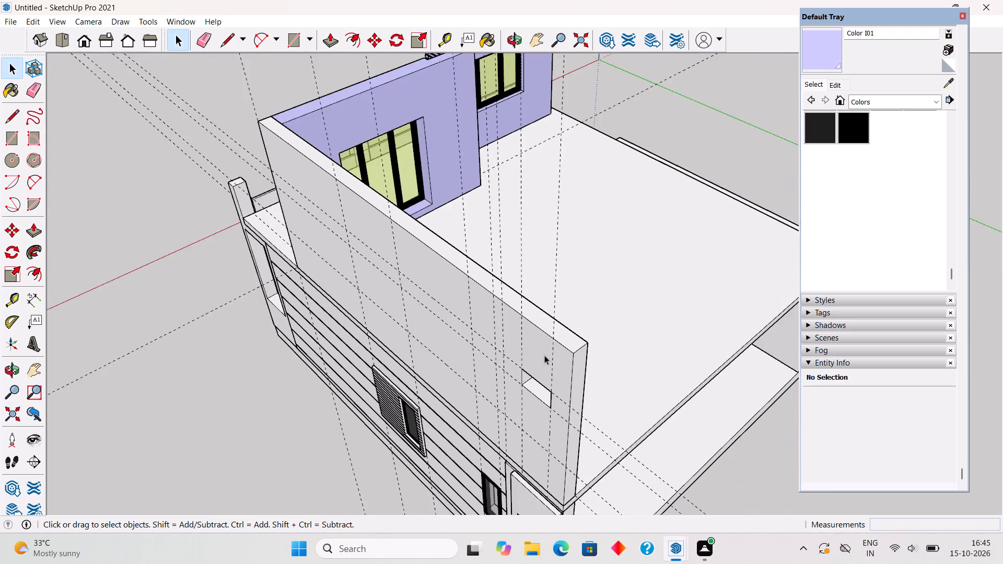
{"action": "scroll", "coordinate": [533, 365], "scroll_direction": "down", "scroll_amount": 5}
{"action": "middle_click_drag", "start_coordinate": [581, 424], "coordinate": [710, 343]}
{"action": "left_click", "coordinate": [725, 436]}
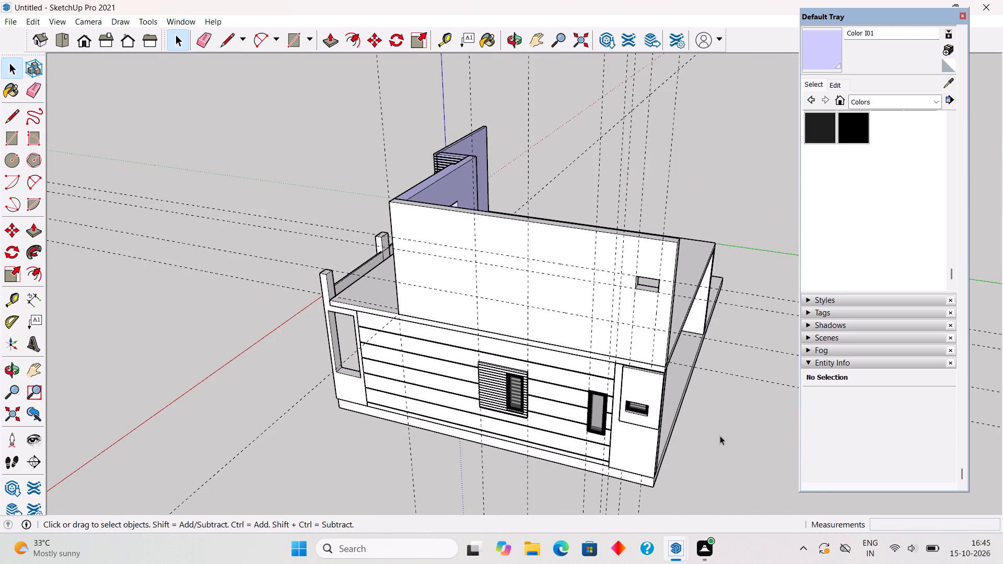
{"action": "middle_click_drag", "start_coordinate": [558, 321], "coordinate": [596, 331]}
{"action": "scroll", "coordinate": [671, 332], "scroll_direction": "up", "scroll_amount": 5}
{"action": "middle_click_drag", "start_coordinate": [663, 391], "coordinate": [639, 467]}
{"action": "scroll", "coordinate": [633, 436], "scroll_direction": "up", "scroll_amount": 10}
{"action": "left_click", "coordinate": [641, 461]}
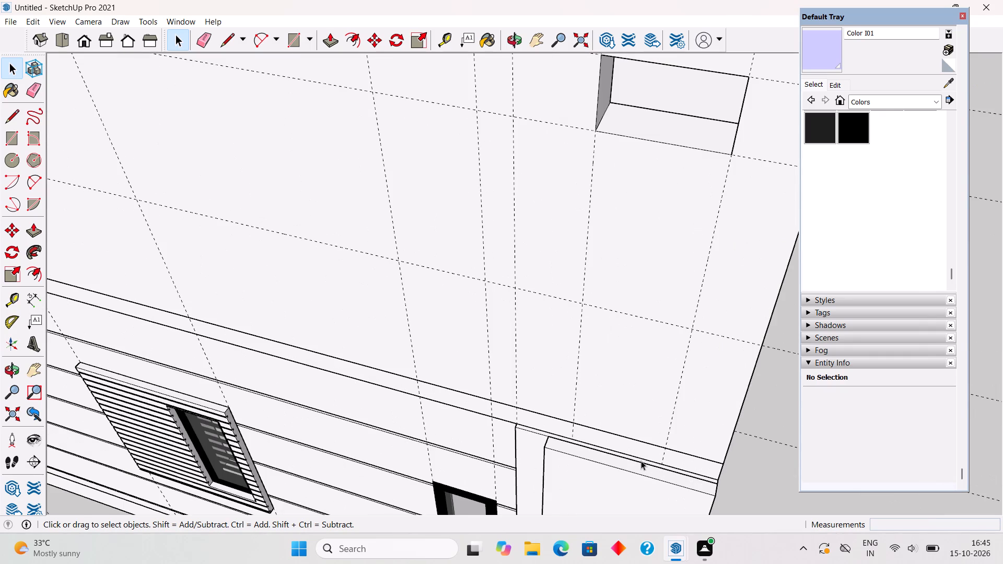
{"action": "double_click", "coordinate": [641, 461]}
{"action": "scroll", "coordinate": [641, 461], "scroll_direction": "down", "scroll_amount": 9}
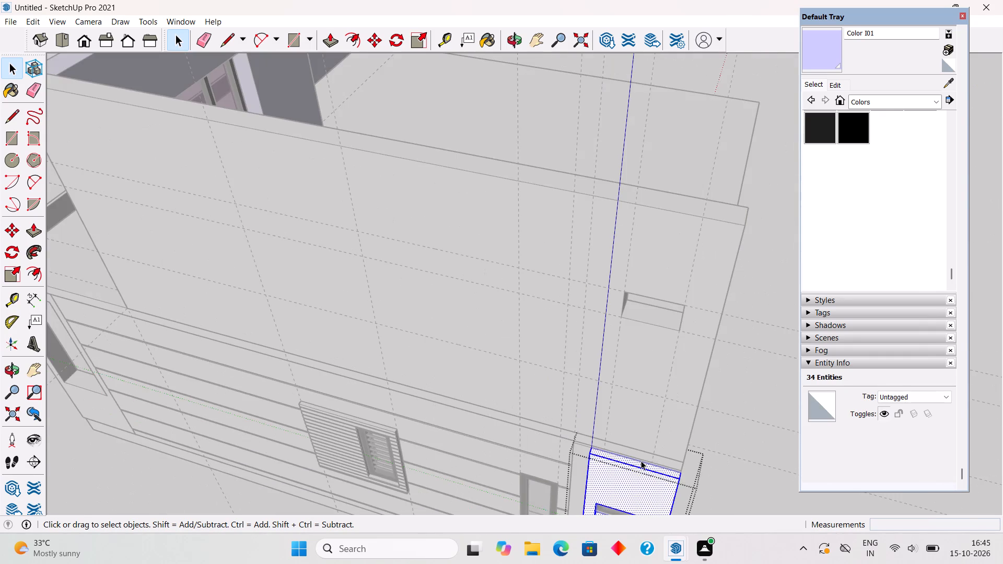
{"action": "scroll", "coordinate": [641, 461], "scroll_direction": "down", "scroll_amount": 9}
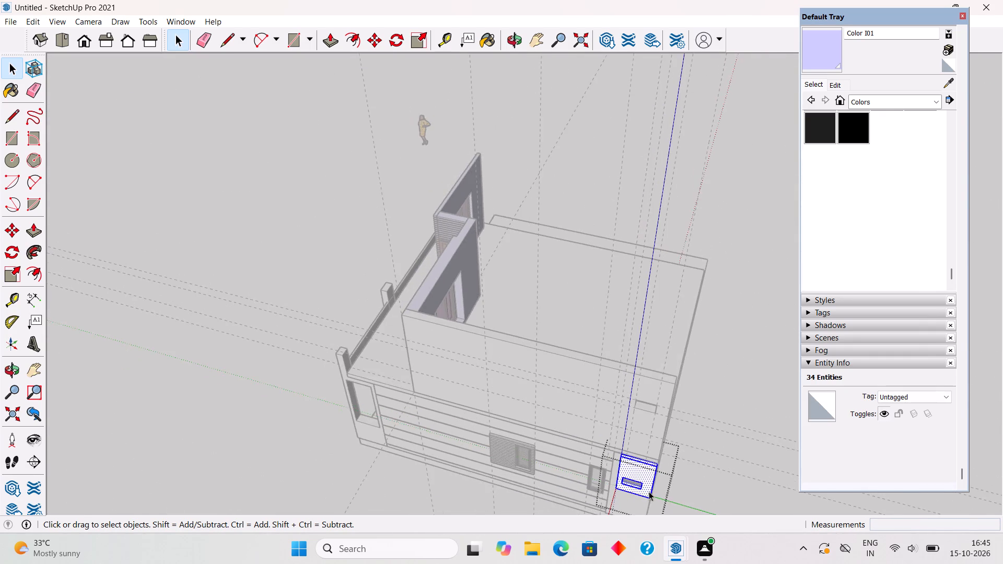
{"action": "scroll", "coordinate": [649, 492], "scroll_direction": "up", "scroll_amount": 15}
{"action": "middle_click_drag", "start_coordinate": [635, 450], "coordinate": [556, 433]}
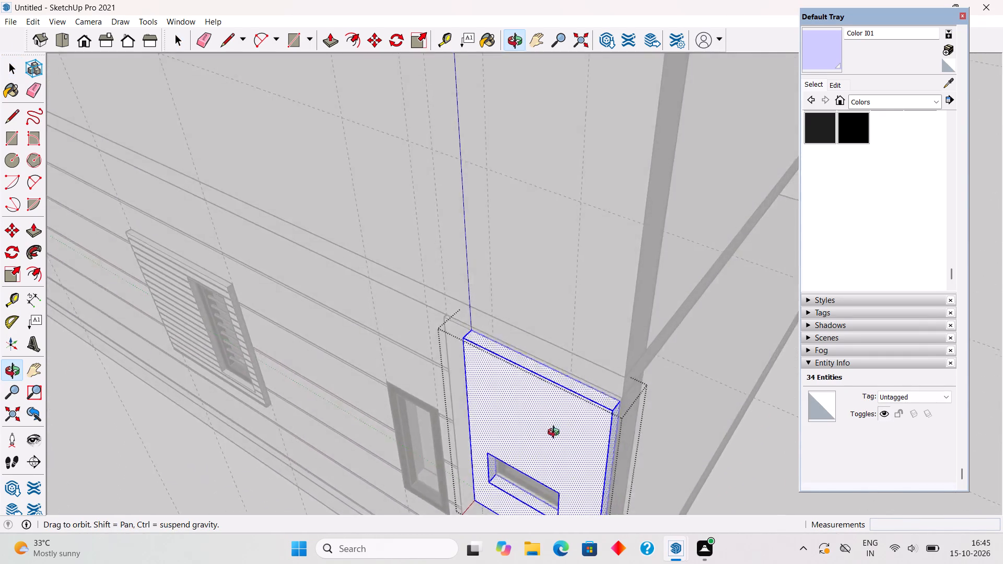
{"action": "middle_click_drag", "start_coordinate": [556, 433], "coordinate": [597, 501]}
{"action": "scroll", "coordinate": [526, 386], "scroll_direction": "up", "scroll_amount": 5}
{"action": "scroll", "coordinate": [462, 372], "scroll_direction": "up", "scroll_amount": 4}
{"action": "triple_click", "coordinate": [491, 373]}
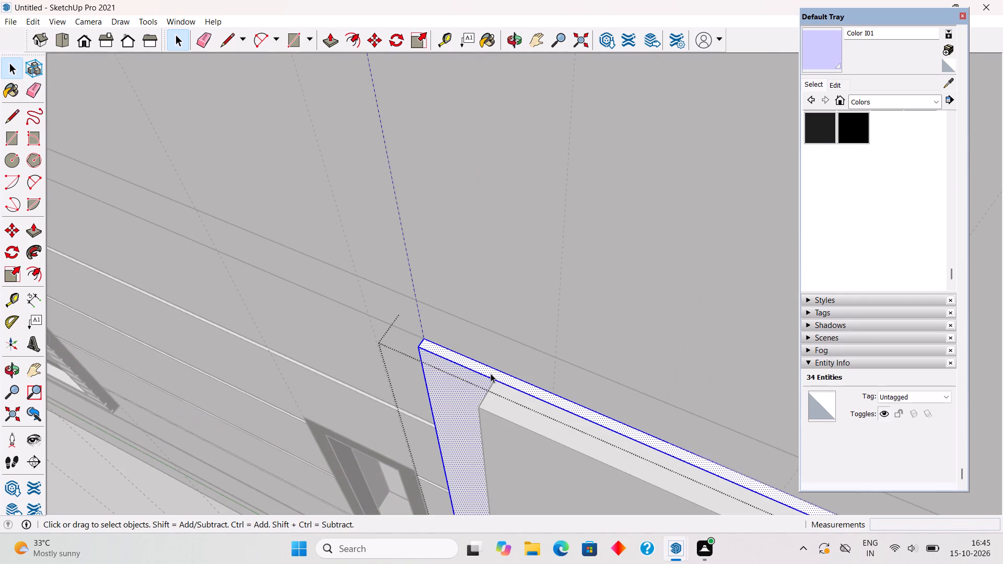
{"action": "key", "text": "p"}
{"action": "left_click", "coordinate": [493, 370]}
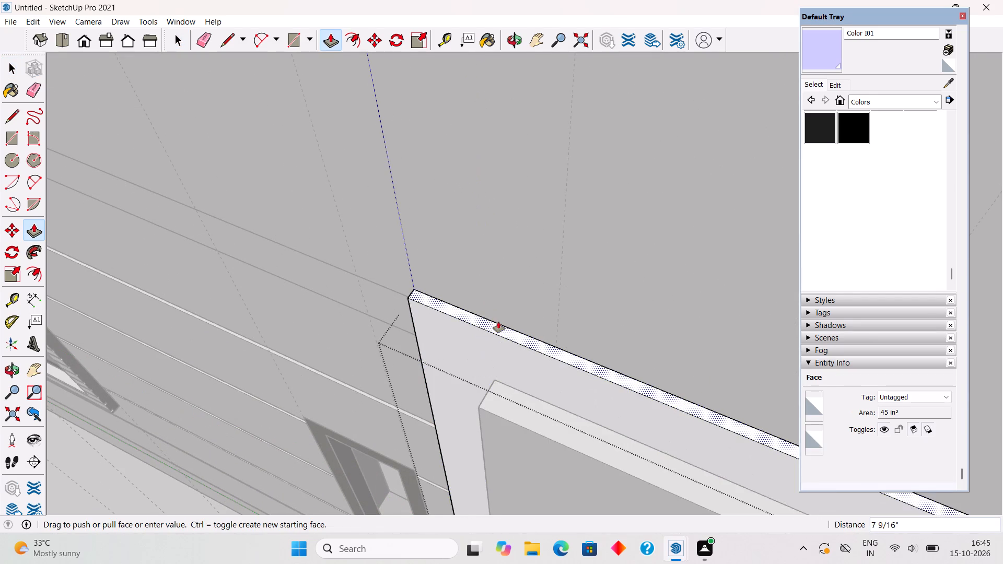
{"action": "scroll", "coordinate": [498, 322], "scroll_direction": "down", "scroll_amount": 20}
{"action": "scroll", "coordinate": [498, 322], "scroll_direction": "down", "scroll_amount": 1}
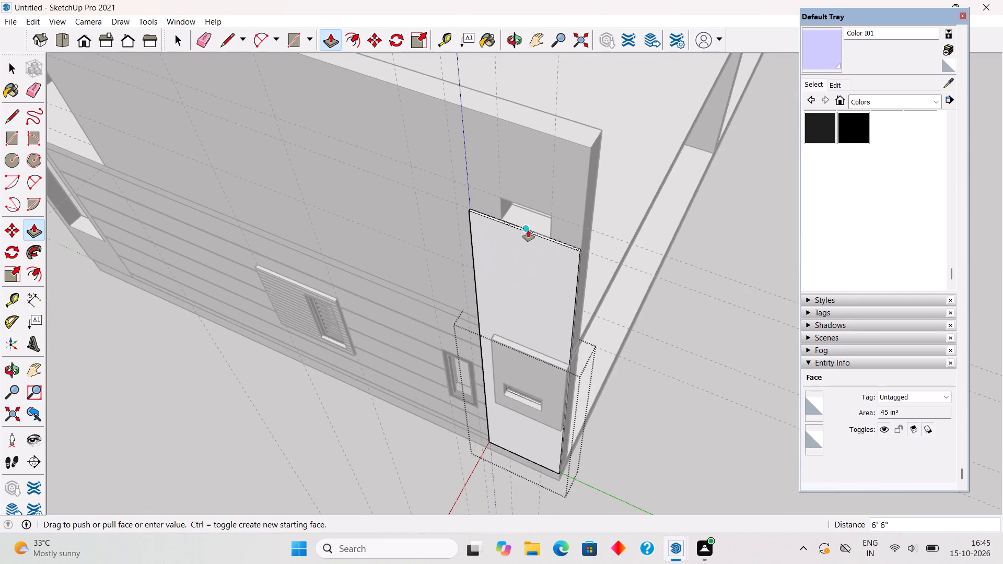
{"action": "left_click", "coordinate": [528, 230]}
Draw two 1" lines across the extended panel's top face, aligned with the two lower corners of the upper window opening.
{"action": "middle_click_drag", "start_coordinate": [555, 302], "coordinate": [565, 361]}
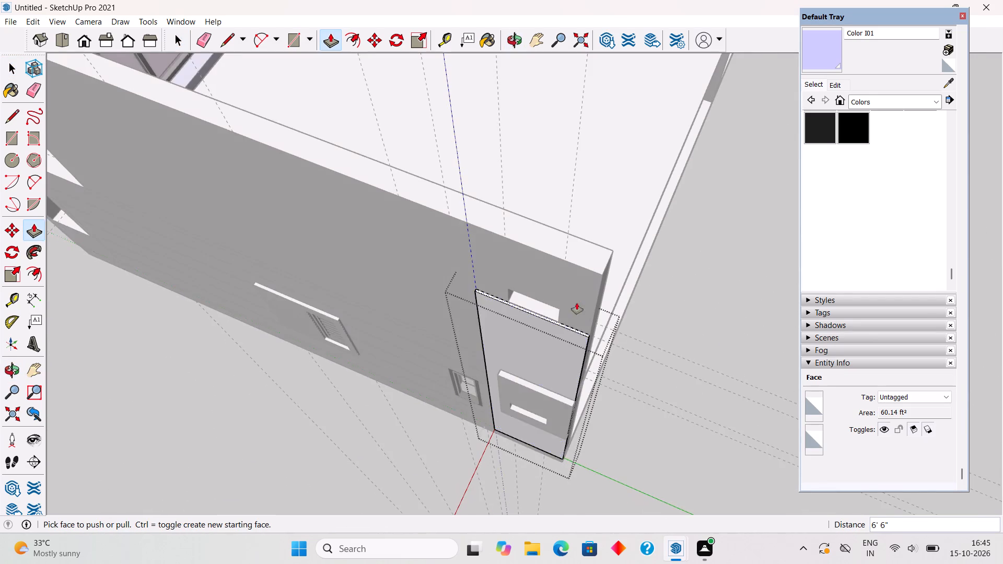
{"action": "scroll", "coordinate": [576, 292], "scroll_direction": "up", "scroll_amount": 9}
{"action": "key", "text": "space"}
{"action": "scroll", "coordinate": [546, 366], "scroll_direction": "up", "scroll_amount": 12}
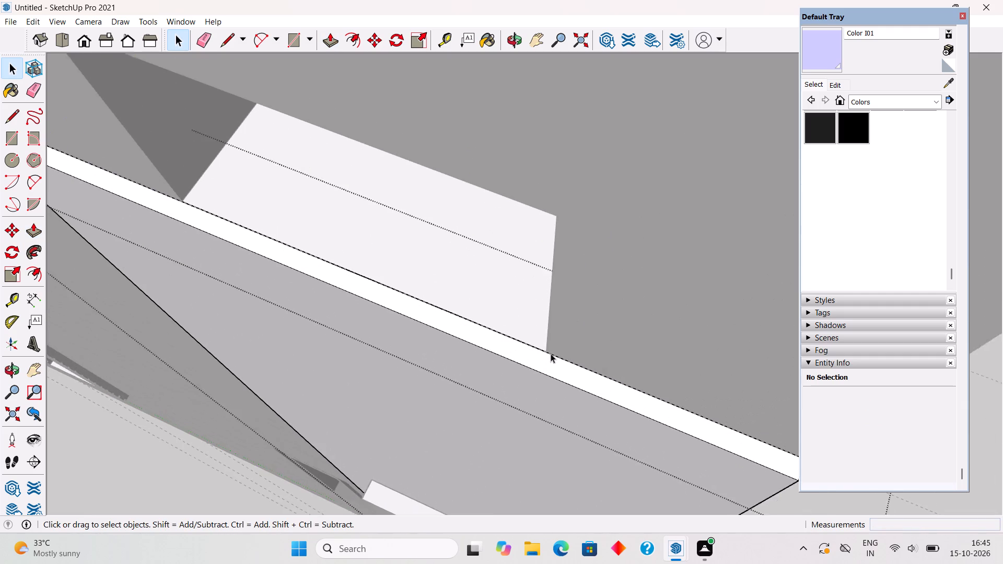
{"action": "scroll", "coordinate": [551, 354], "scroll_direction": "up", "scroll_amount": 1}
{"action": "key", "text": "l"}
{"action": "left_click", "coordinate": [544, 354]}
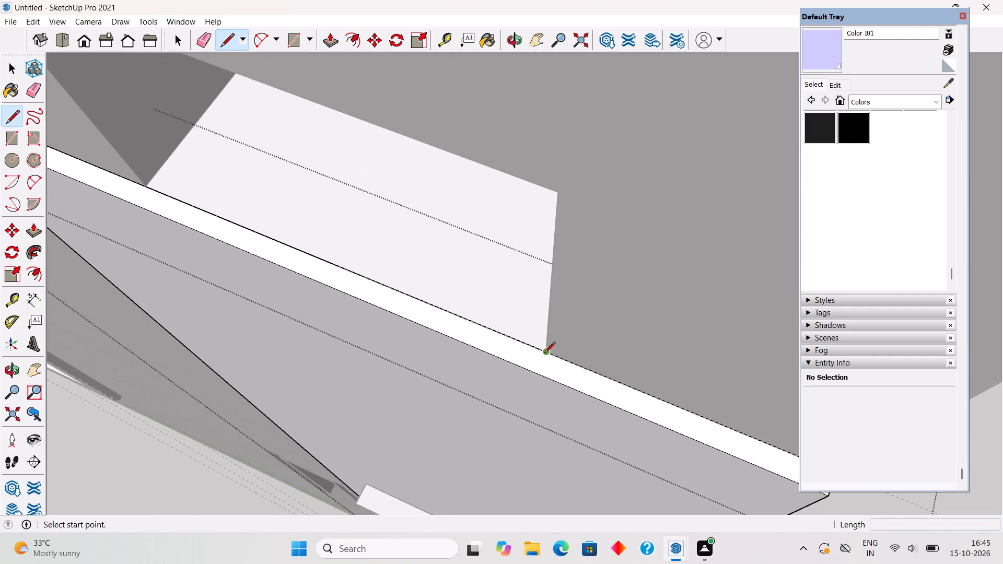
{"action": "left_click", "coordinate": [537, 372]}
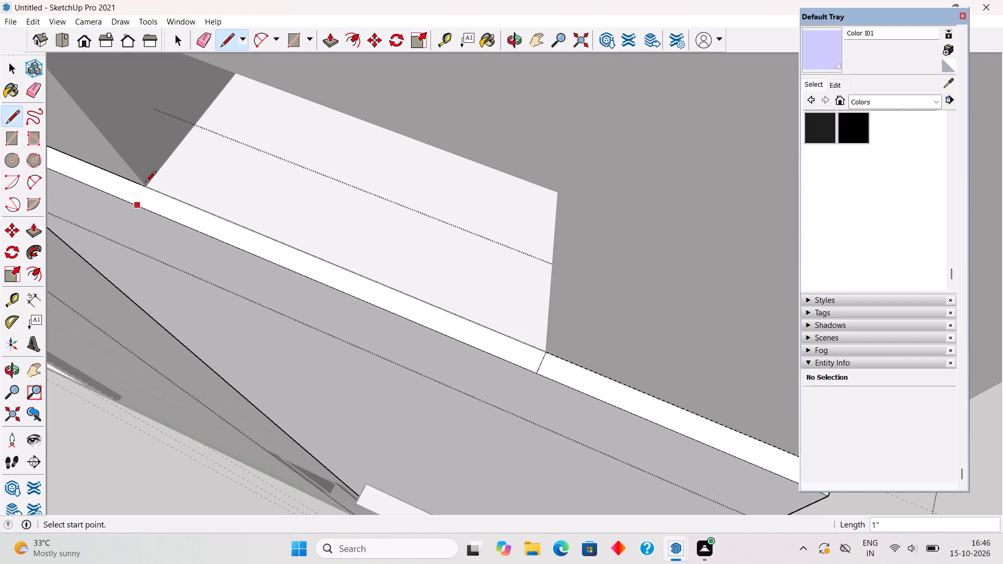
{"action": "left_click", "coordinate": [144, 187]}
{"action": "left_click", "coordinate": [134, 203]}
Pull the panel's top faces on both sides of the window opening up 1', level with the opening's top.
{"action": "key", "text": "space"}
{"action": "key", "text": "p"}
{"action": "left_click", "coordinate": [586, 383]}
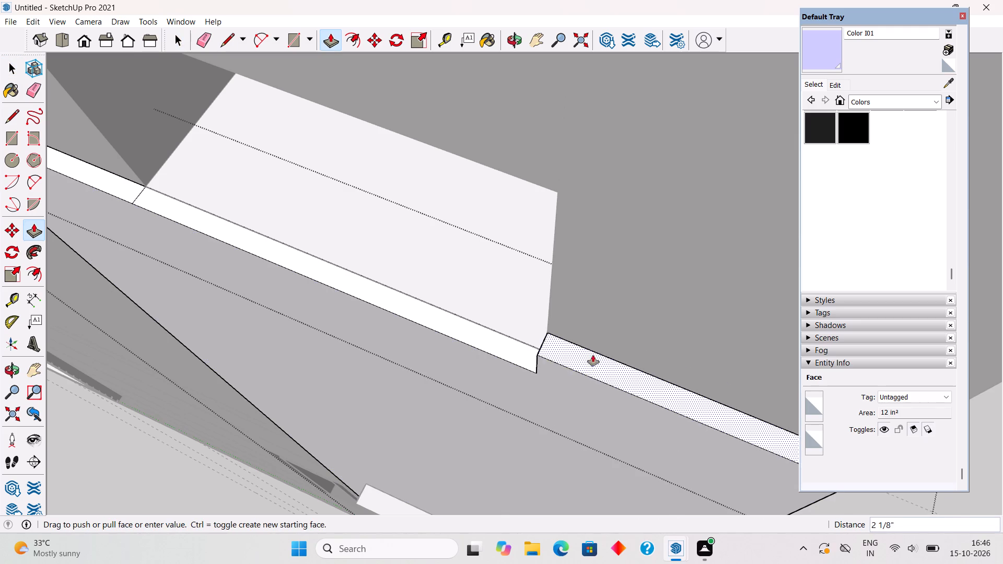
{"action": "scroll", "coordinate": [595, 337], "scroll_direction": "down", "scroll_amount": 5}
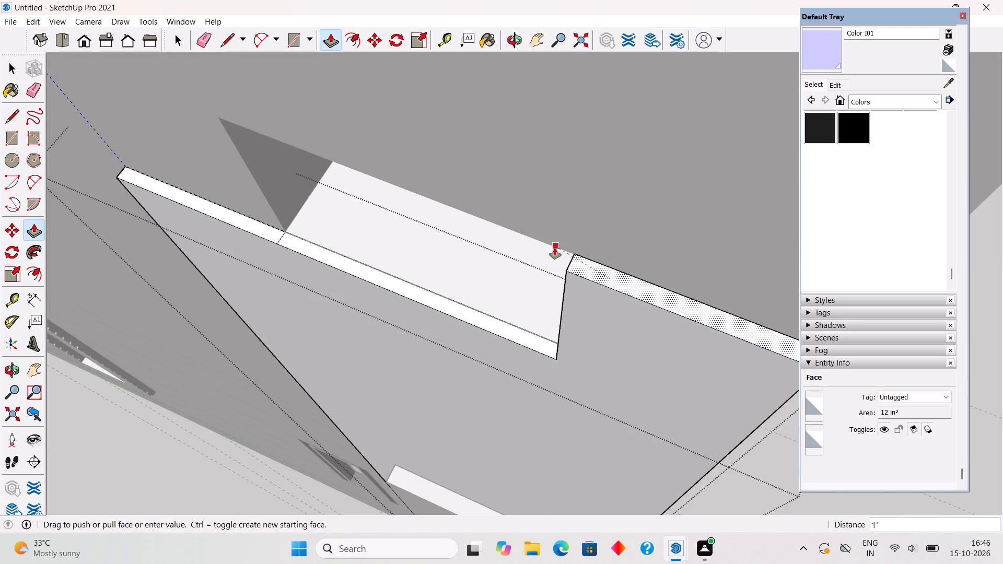
{"action": "left_click", "coordinate": [555, 248]}
{"action": "left_click", "coordinate": [261, 229]}
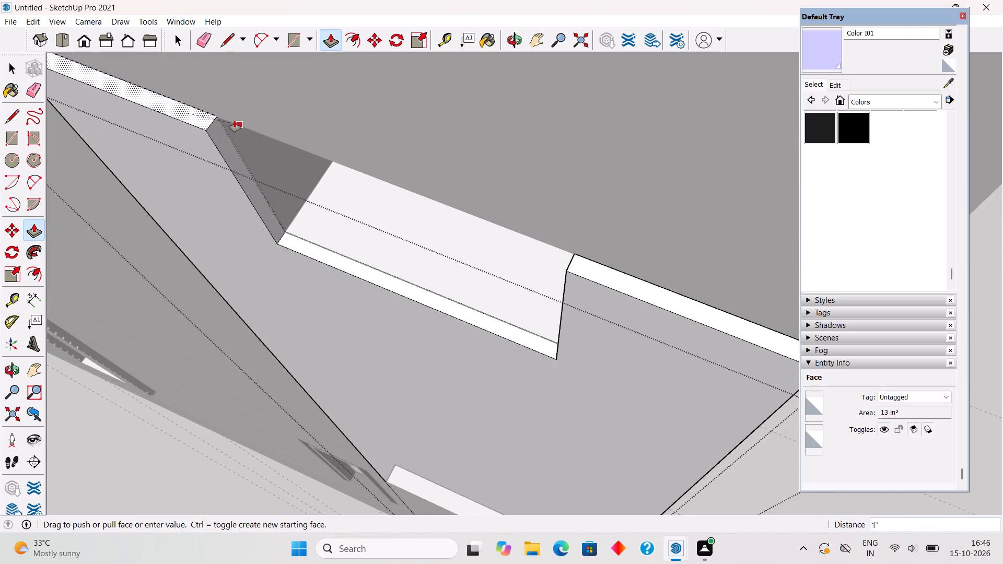
{"action": "left_click", "coordinate": [235, 121]}
Place a horizontal guide 1' above the top edge of the upper window opening.
{"action": "scroll", "coordinate": [447, 216], "scroll_direction": "down", "scroll_amount": 8}
{"action": "middle_click_drag", "start_coordinate": [515, 249], "coordinate": [567, 250]}
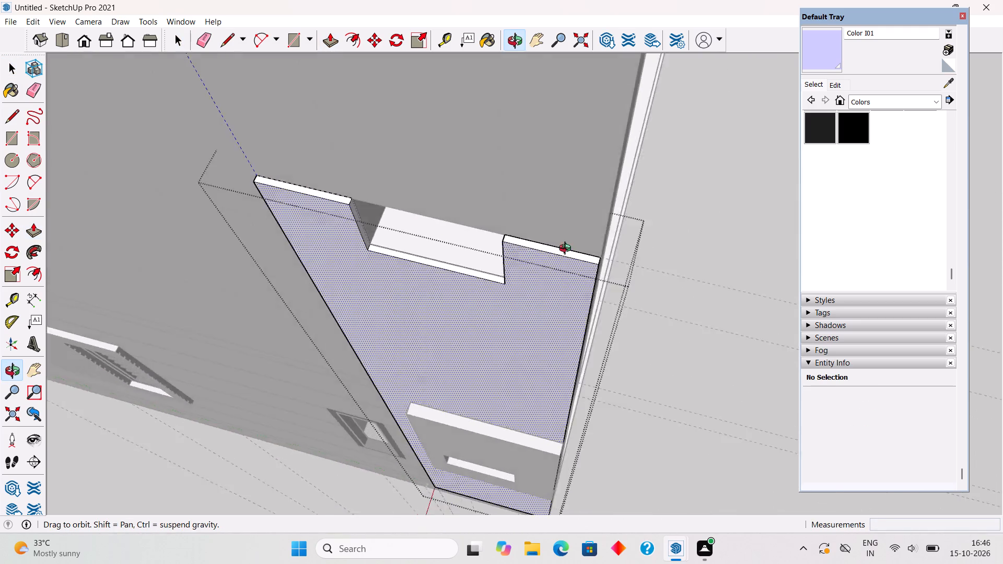
{"action": "middle_click_drag", "start_coordinate": [567, 250], "coordinate": [664, 211]}
{"action": "scroll", "coordinate": [665, 209], "scroll_direction": "down", "scroll_amount": 4}
{"action": "key", "text": "t"}
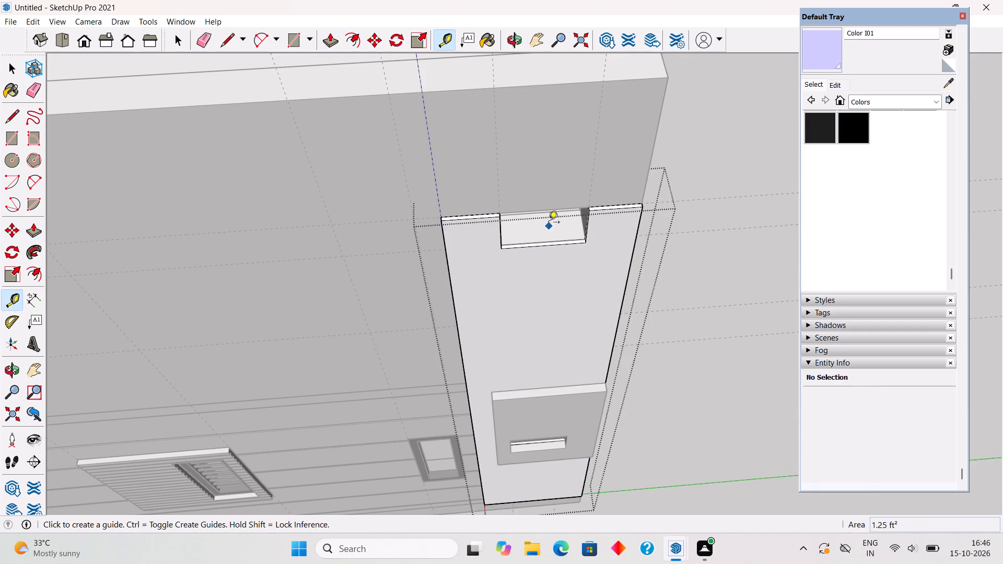
{"action": "scroll", "coordinate": [549, 209], "scroll_direction": "up", "scroll_amount": 3}
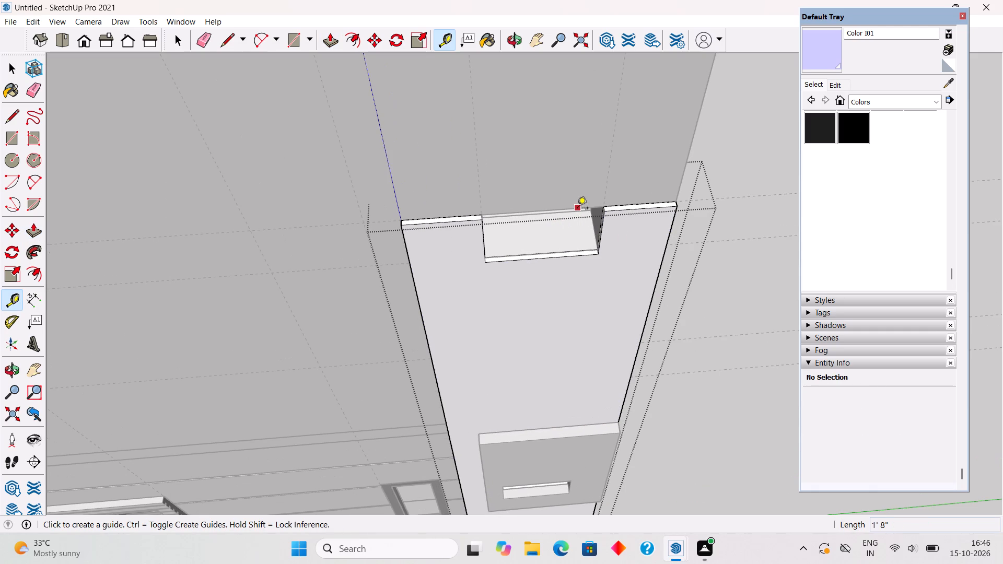
{"action": "left_click", "coordinate": [577, 209]}
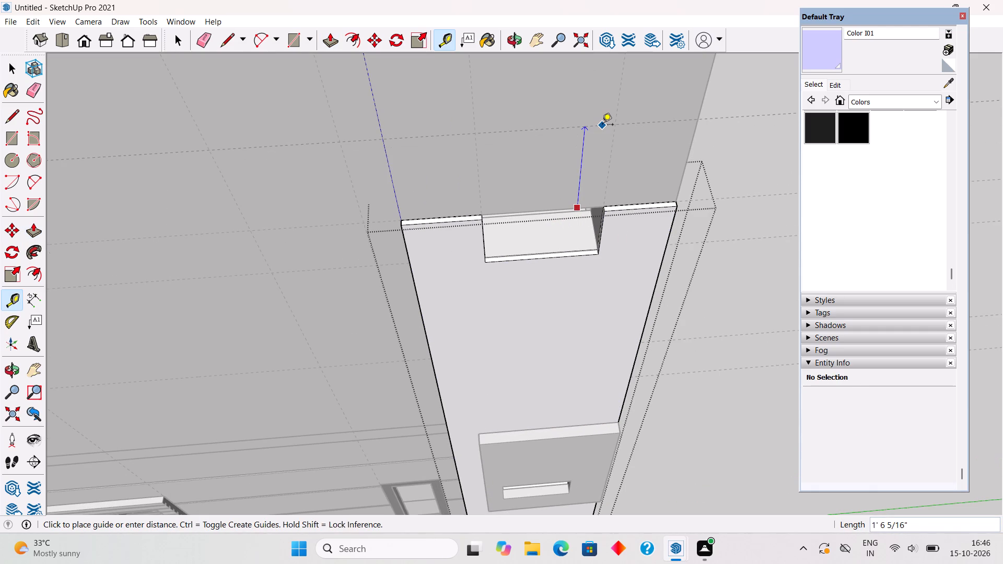
{"action": "type", "text": "1'"}
{"action": "key", "text": "Return"}
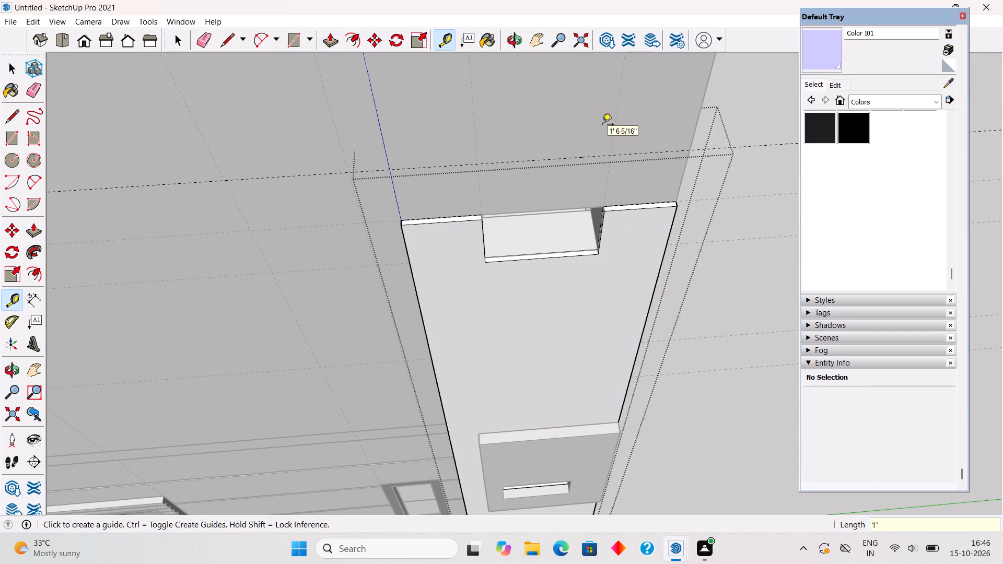
Pull the panel's front-side top face beside the opening up 1' to the guide.
{"action": "key", "text": "space"}
{"action": "key", "text": "p"}
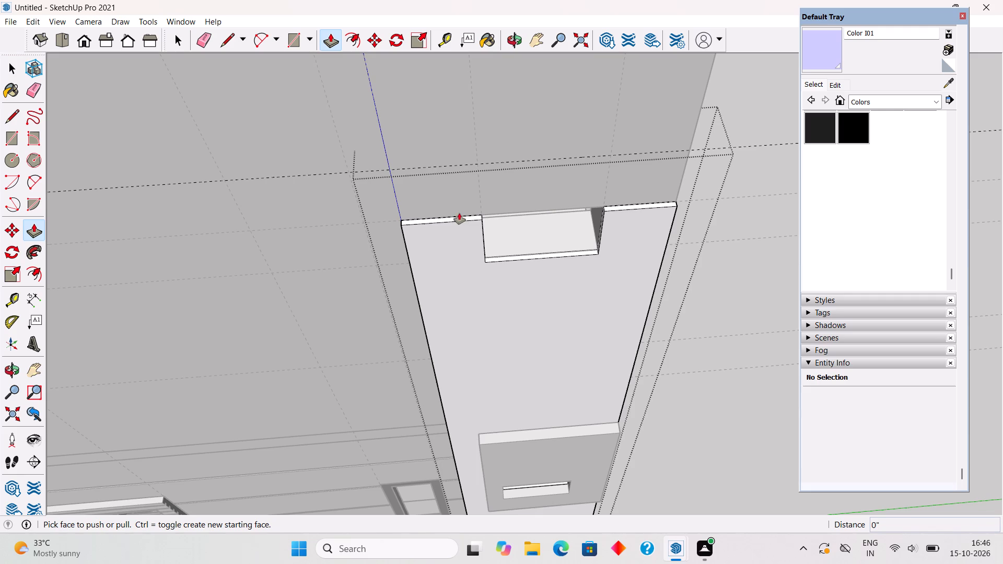
{"action": "left_click", "coordinate": [459, 217]}
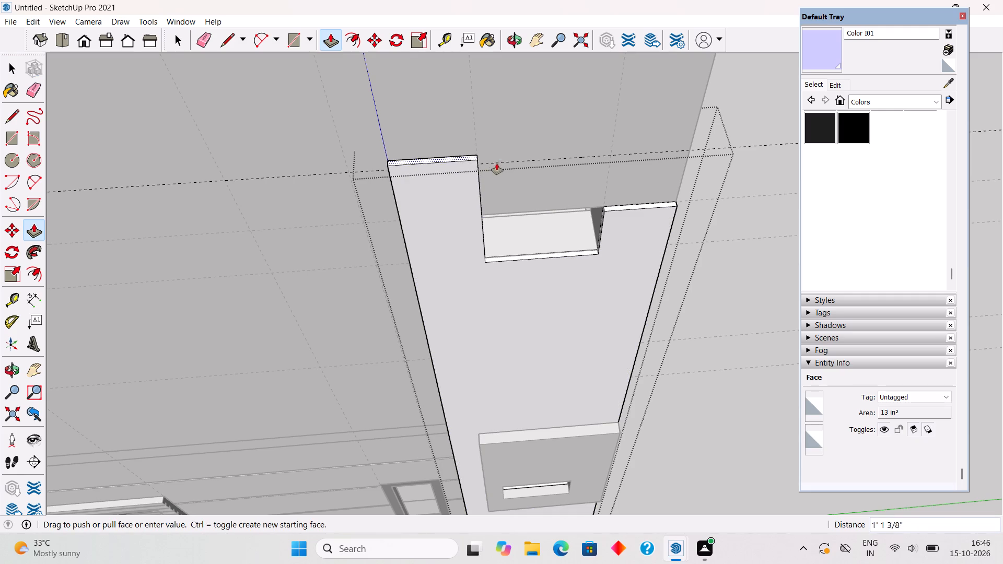
{"action": "left_click", "coordinate": [503, 161]}
Draw a 1" line across the raised strip's inner side face at the window opening's top corner.
{"action": "middle_click_drag", "start_coordinate": [482, 240], "coordinate": [342, 235]}
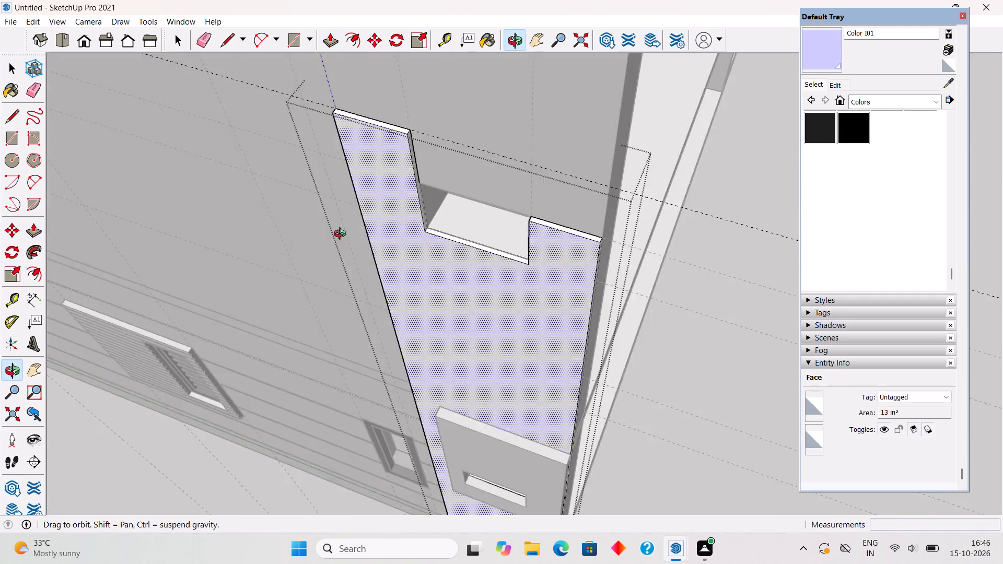
{"action": "middle_click_drag", "start_coordinate": [342, 235], "coordinate": [314, 231]}
{"action": "scroll", "coordinate": [314, 231], "scroll_direction": "down", "scroll_amount": 3}
{"action": "scroll", "coordinate": [412, 156], "scroll_direction": "up", "scroll_amount": 15}
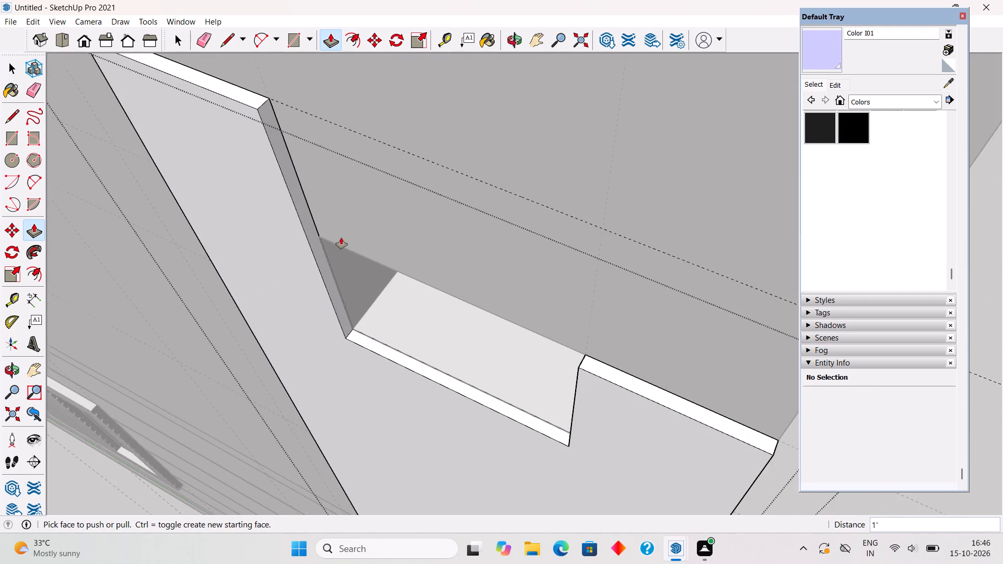
{"action": "scroll", "coordinate": [341, 238], "scroll_direction": "up", "scroll_amount": 1}
{"action": "key", "text": "l"}
{"action": "scroll", "coordinate": [302, 240], "scroll_direction": "up", "scroll_amount": 3}
{"action": "left_click", "coordinate": [313, 244]}
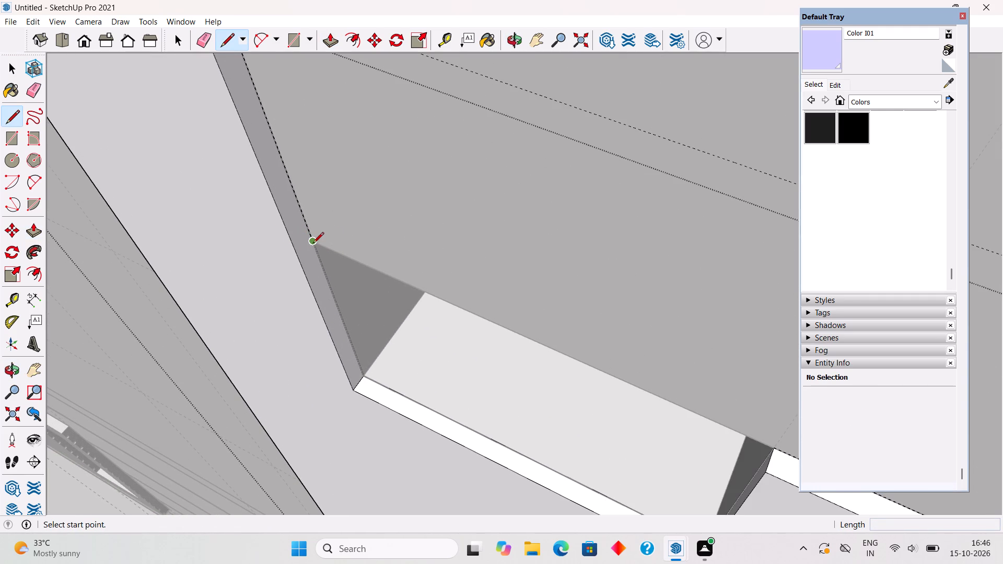
{"action": "left_click", "coordinate": [296, 256]}
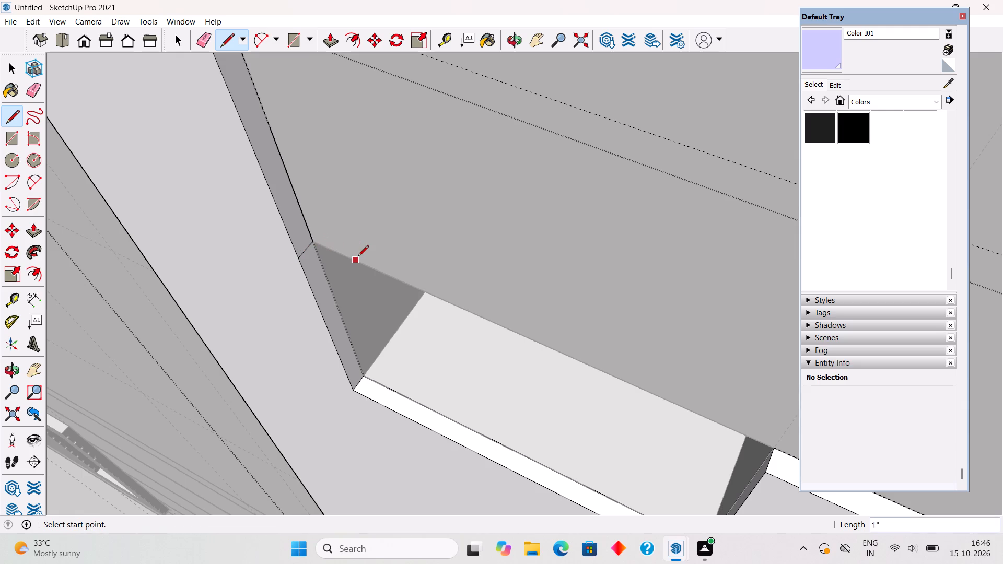
Pull the side face above that line across the window opening by 2' 2 1/4", plus 5 3/4" to the panel's rear edge.
{"action": "key", "text": "p"}
{"action": "left_click", "coordinate": [306, 233]}
{"action": "scroll", "coordinate": [336, 219], "scroll_direction": "down", "scroll_amount": 7}
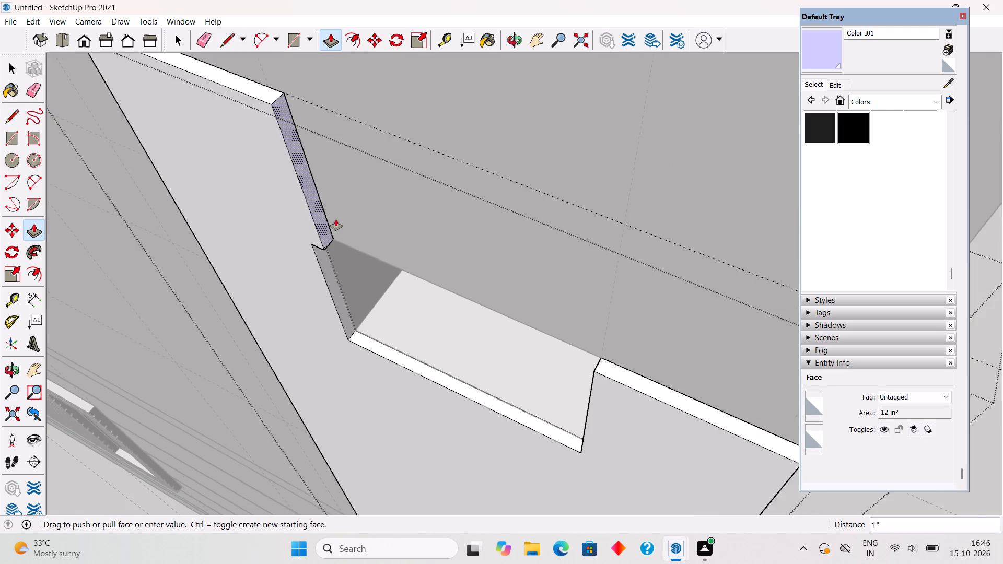
{"action": "scroll", "coordinate": [336, 219], "scroll_direction": "down", "scroll_amount": 3}
{"action": "scroll", "coordinate": [568, 272], "scroll_direction": "up", "scroll_amount": 3}
{"action": "left_click_drag", "start_coordinate": [580, 281], "coordinate": [611, 316]}
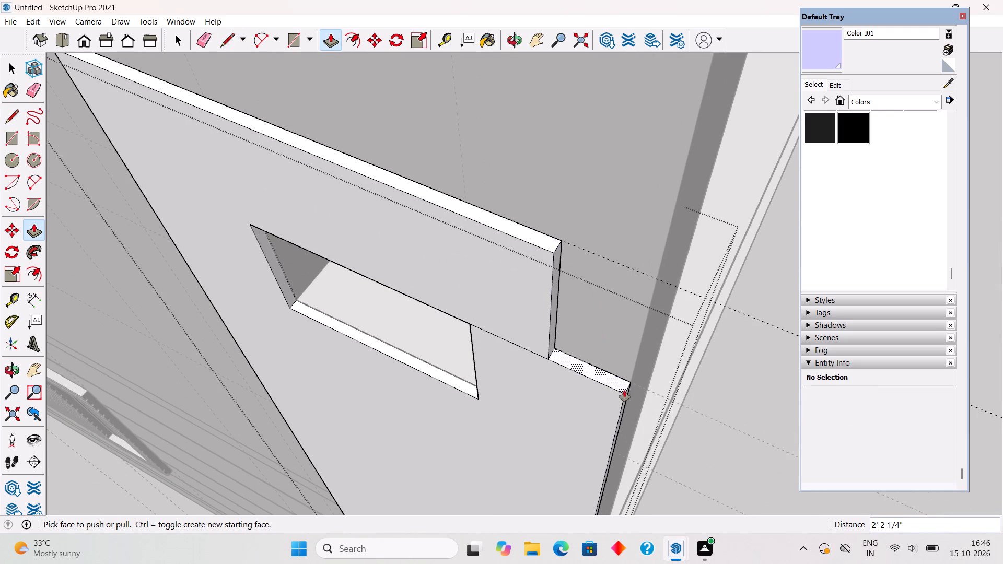
{"action": "left_click", "coordinate": [554, 336]}
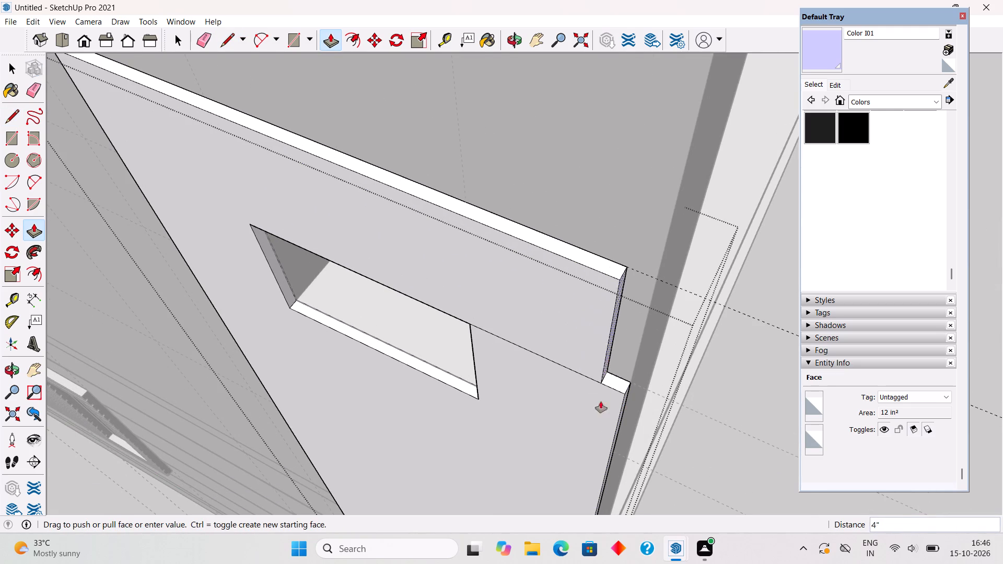
{"action": "left_click", "coordinate": [616, 442]}
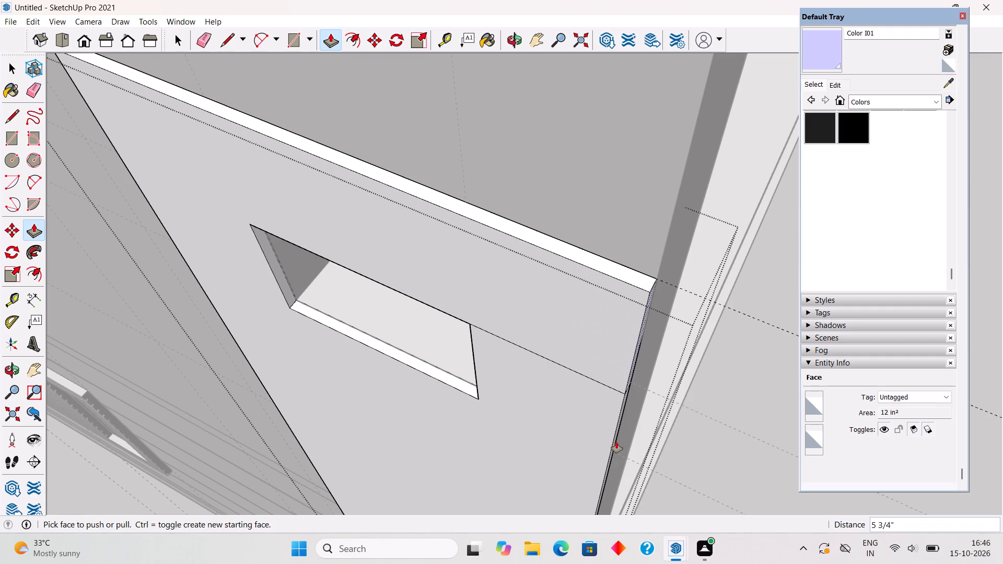
{"action": "key", "text": "space"}
Delete the leftover seam line between the upper window opening and the panel's rear edge.
{"action": "scroll", "coordinate": [581, 373], "scroll_direction": "up", "scroll_amount": 4}
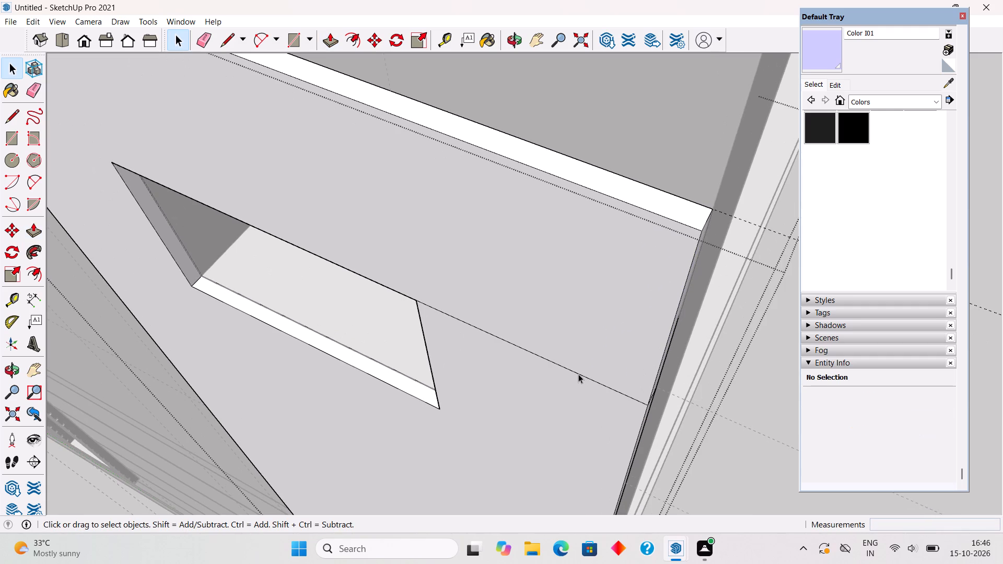
{"action": "left_click", "coordinate": [578, 374]}
{"action": "key", "text": "Delete"}
{"action": "scroll", "coordinate": [581, 372], "scroll_direction": "down", "scroll_amount": 12}
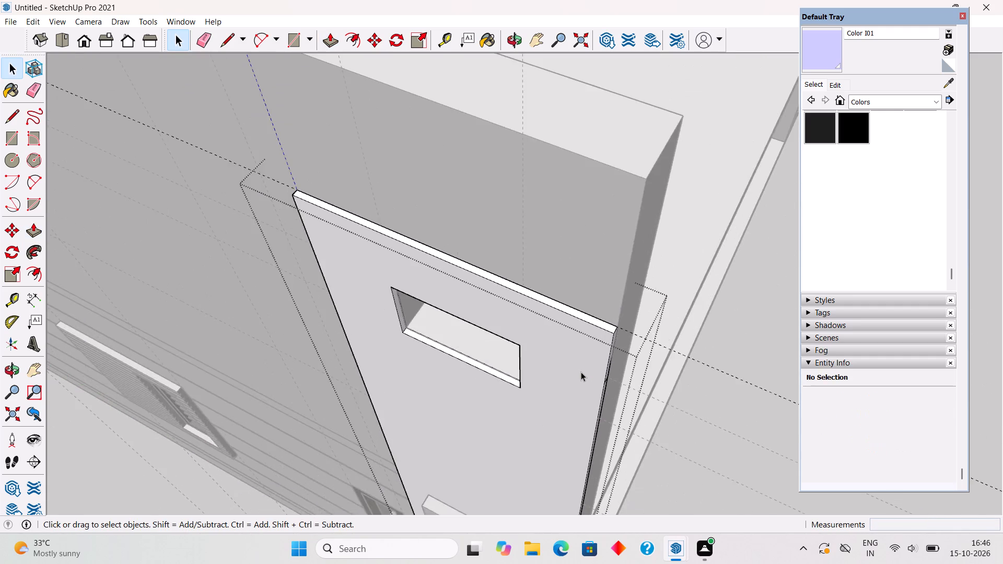
{"action": "scroll", "coordinate": [581, 372], "scroll_direction": "down", "scroll_amount": 12}
{"action": "middle_click_drag", "start_coordinate": [561, 396], "coordinate": [617, 254]}
{"action": "scroll", "coordinate": [617, 254], "scroll_direction": "down", "scroll_amount": 4}
{"action": "middle_click_drag", "start_coordinate": [598, 392], "coordinate": [602, 393]}
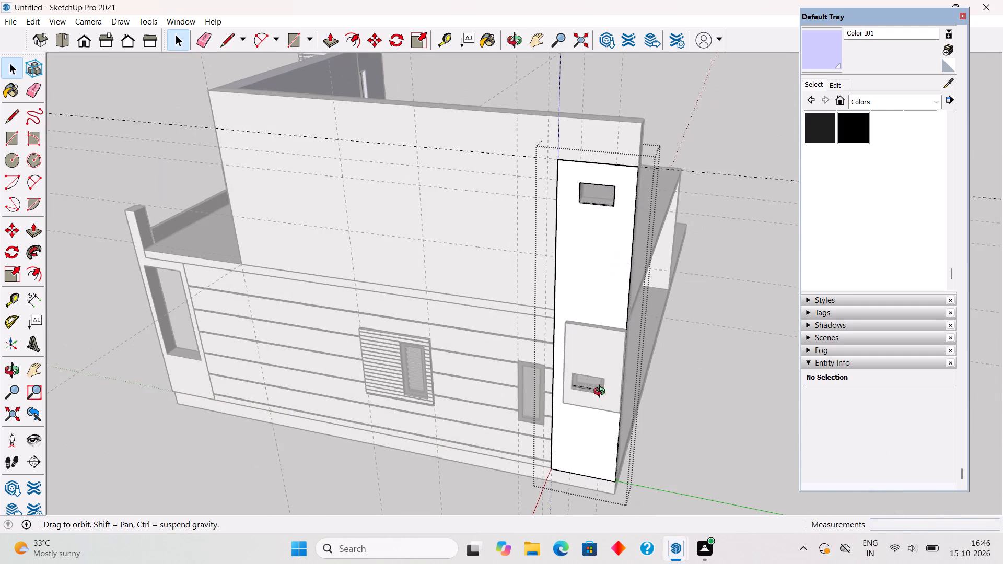
Pull the top face of the tall side-wall panel around the upper window opening up 2'.
{"action": "middle_click_drag", "start_coordinate": [602, 393], "coordinate": [648, 375]}
{"action": "left_click", "coordinate": [721, 382]}
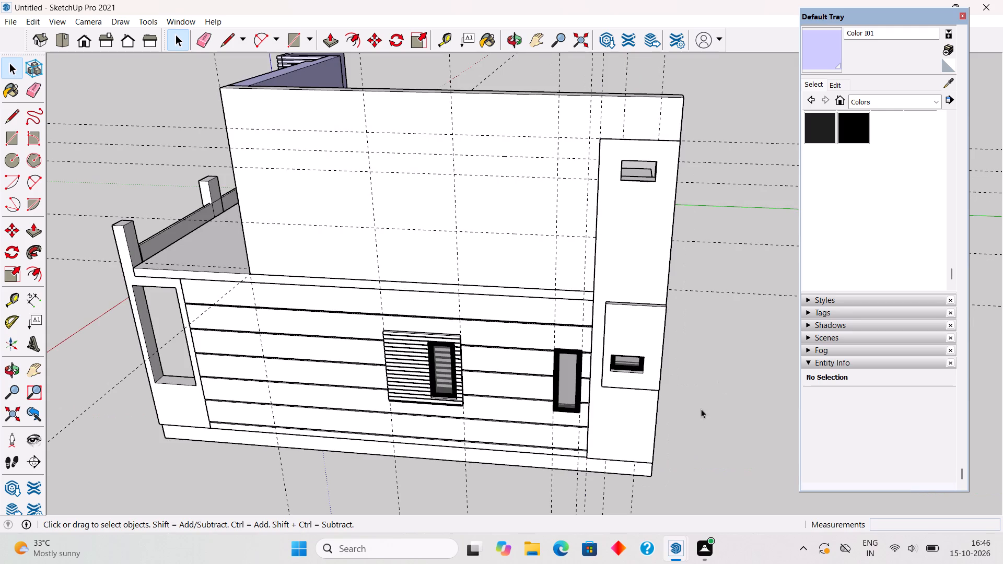
{"action": "middle_click_drag", "start_coordinate": [639, 495], "coordinate": [611, 563]}
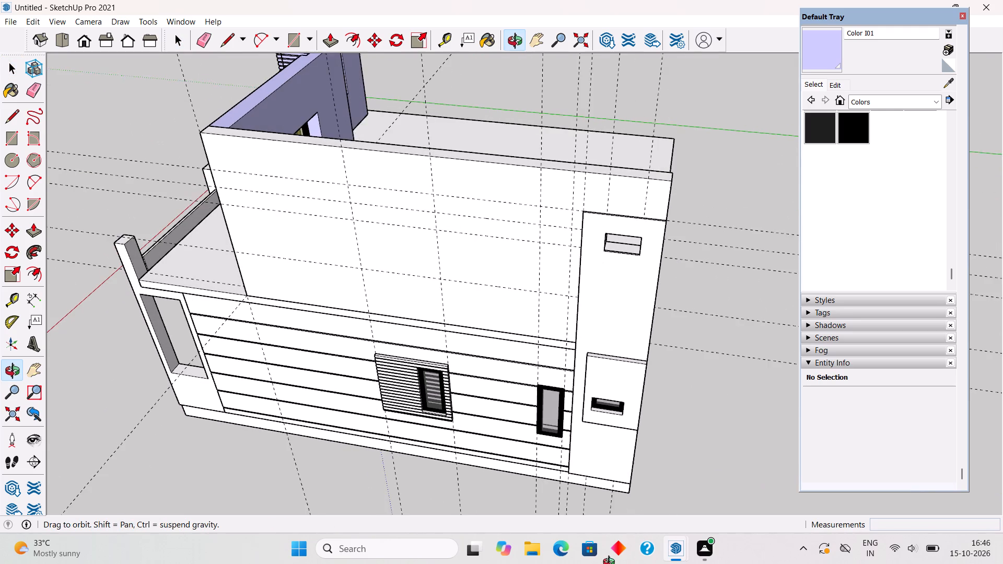
{"action": "middle_click_drag", "start_coordinate": [611, 563], "coordinate": [612, 562]}
{"action": "middle_click_drag", "start_coordinate": [690, 50], "coordinate": [619, 281]}
{"action": "middle_click_drag", "start_coordinate": [586, 89], "coordinate": [568, 245]}
{"action": "scroll", "coordinate": [647, 396], "scroll_direction": "up", "scroll_amount": 3}
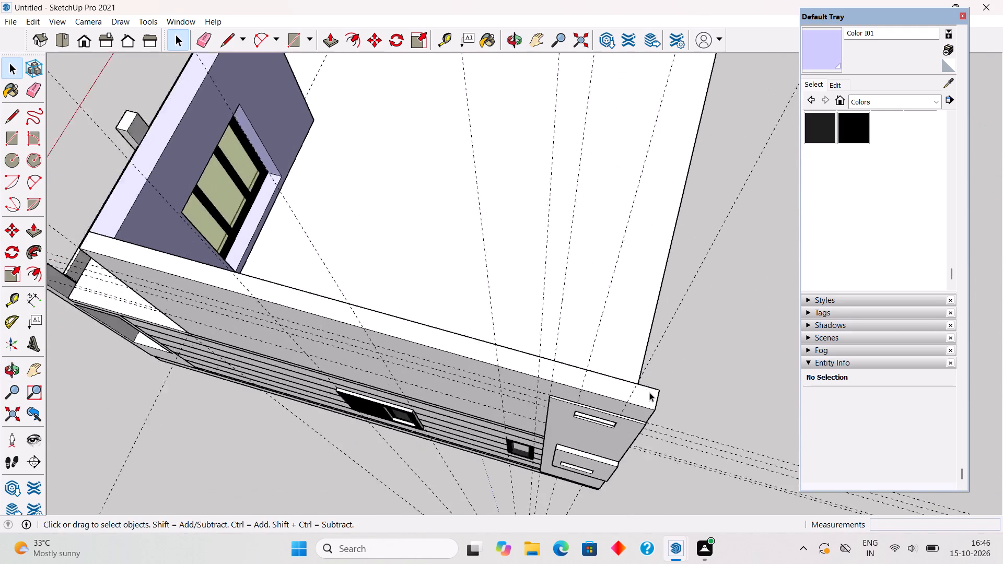
{"action": "scroll", "coordinate": [649, 392], "scroll_direction": "up", "scroll_amount": 2}
{"action": "scroll", "coordinate": [636, 437], "scroll_direction": "up", "scroll_amount": 11}
{"action": "double_click", "coordinate": [561, 405]}
{"action": "left_click", "coordinate": [561, 405]}
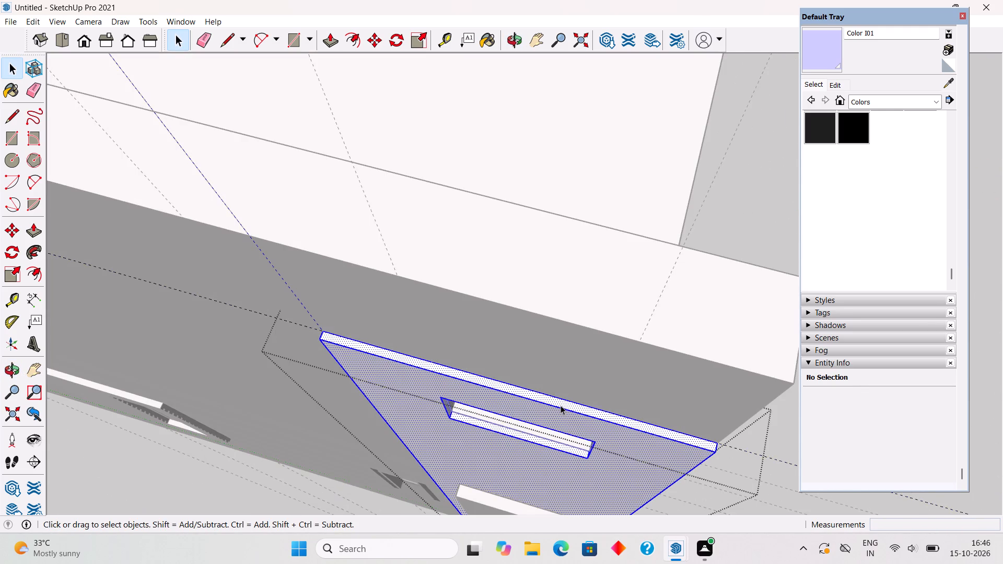
{"action": "key", "text": "p"}
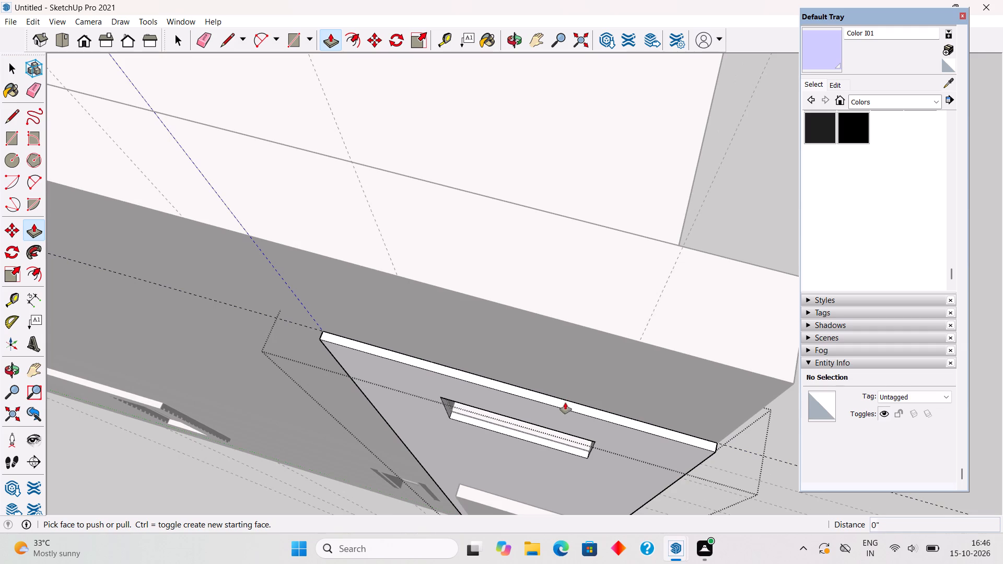
{"action": "left_click", "coordinate": [565, 403]}
{"action": "middle_click", "coordinate": [626, 409]}
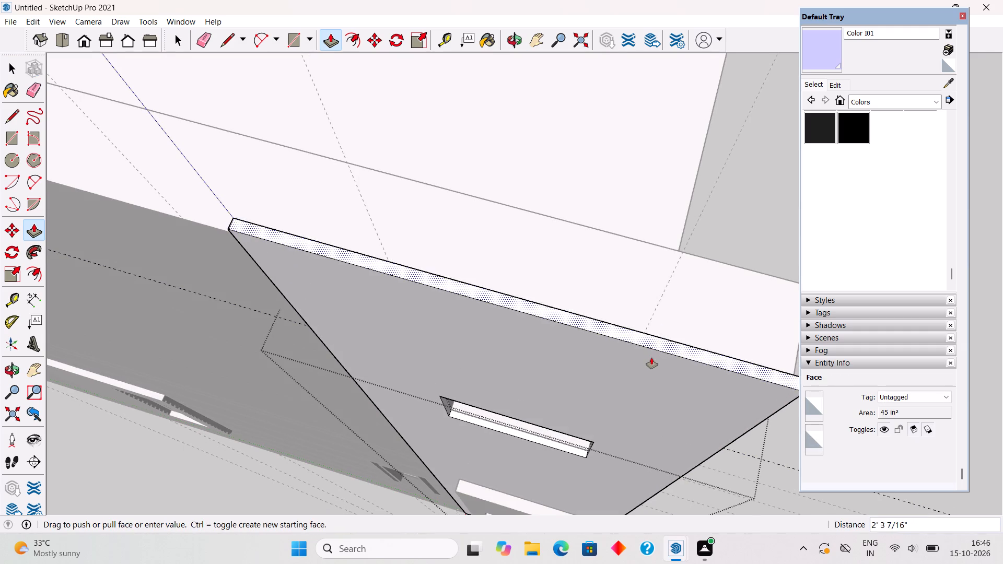
{"action": "left_click", "coordinate": [170, 215]}
{"action": "key", "text": "space"}
{"action": "scroll", "coordinate": [236, 295], "scroll_direction": "down", "scroll_amount": 12}
{"action": "left_click", "coordinate": [550, 354]}
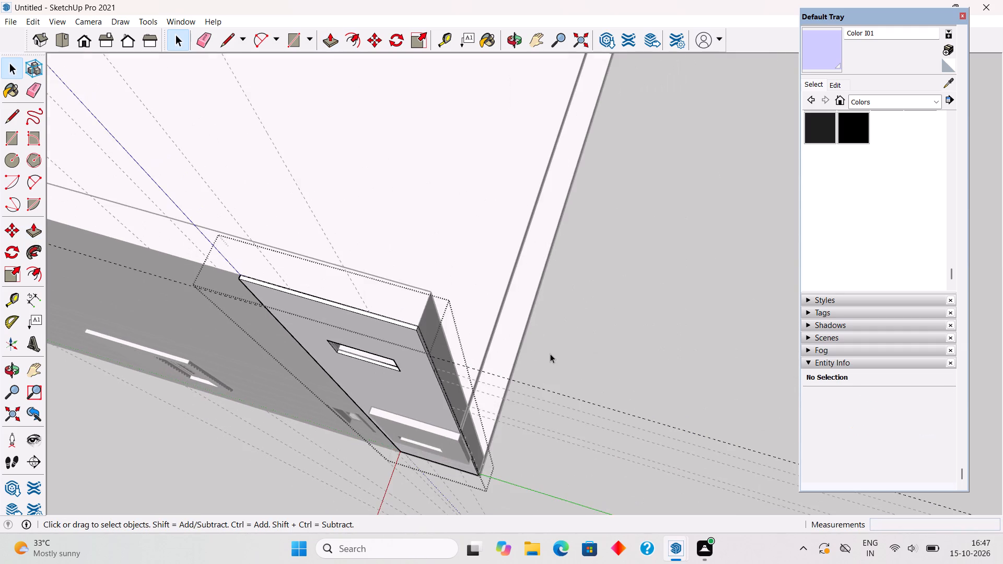
Pull the top face of the smaller raised panel around the ground-floor window up 6' 6" to the upper opening's bottom edge.
{"action": "middle_click_drag", "start_coordinate": [335, 431], "coordinate": [432, 287]}
{"action": "scroll", "coordinate": [432, 287], "scroll_direction": "down", "scroll_amount": 4}
{"action": "middle_click_drag", "start_coordinate": [450, 359], "coordinate": [448, 396]}
{"action": "scroll", "coordinate": [451, 381], "scroll_direction": "up", "scroll_amount": 3}
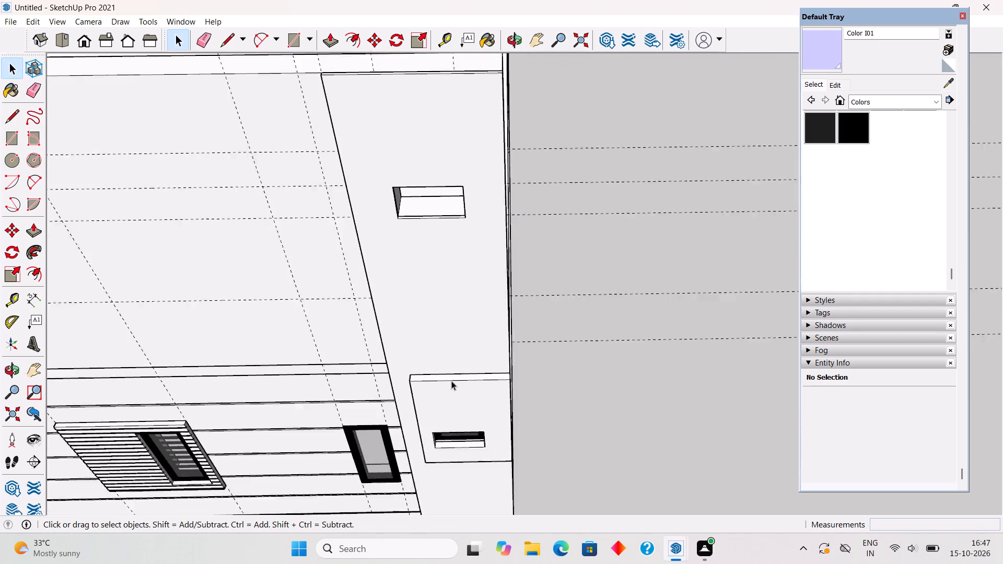
{"action": "scroll", "coordinate": [451, 381], "scroll_direction": "up", "scroll_amount": 5}
{"action": "left_click", "coordinate": [456, 378]}
{"action": "double_click", "coordinate": [456, 378]}
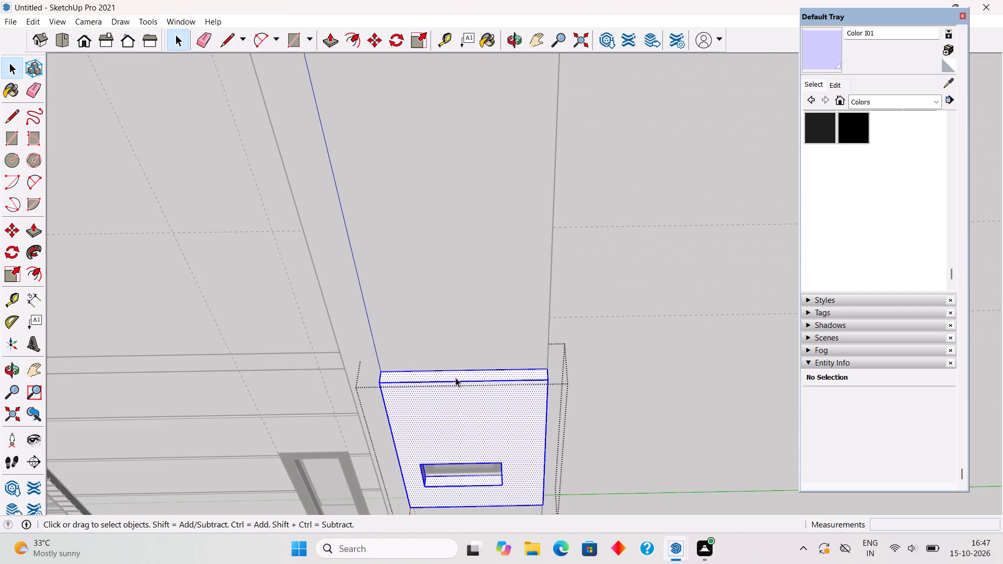
{"action": "key", "text": "p"}
{"action": "left_click", "coordinate": [459, 370]}
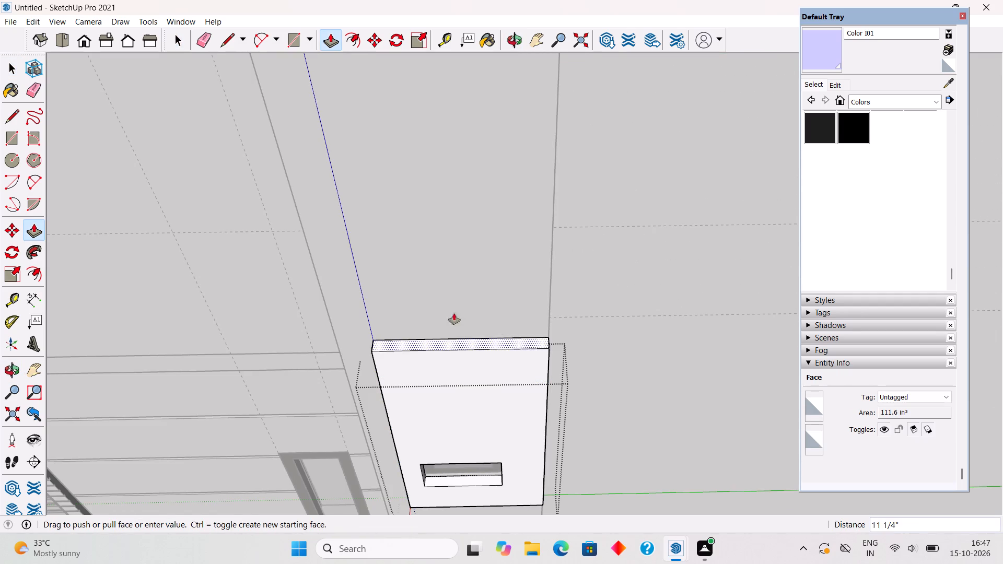
{"action": "scroll", "coordinate": [451, 304], "scroll_direction": "down", "scroll_amount": 9}
{"action": "scroll", "coordinate": [452, 221], "scroll_direction": "up", "scroll_amount": 3}
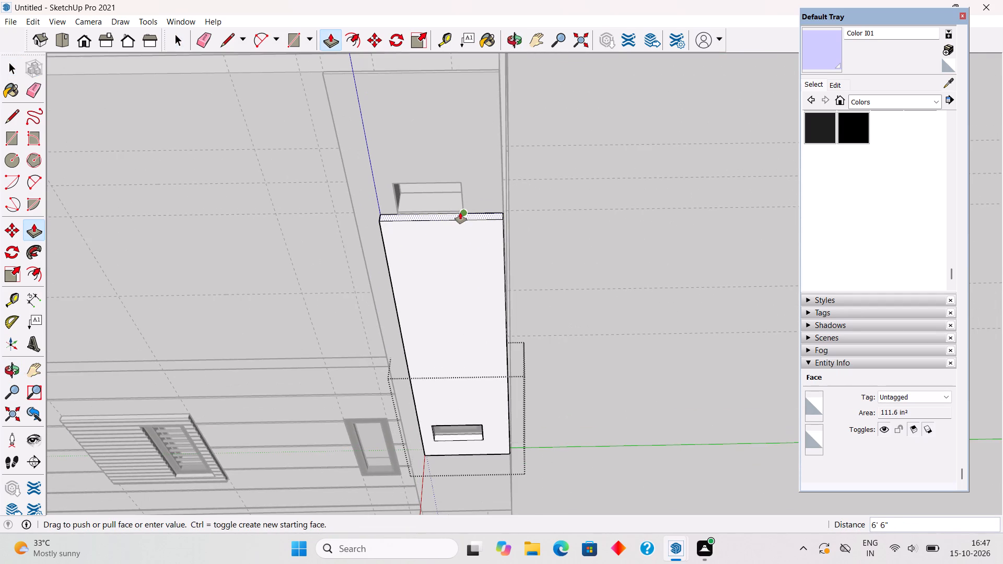
{"action": "left_click", "coordinate": [460, 213]}
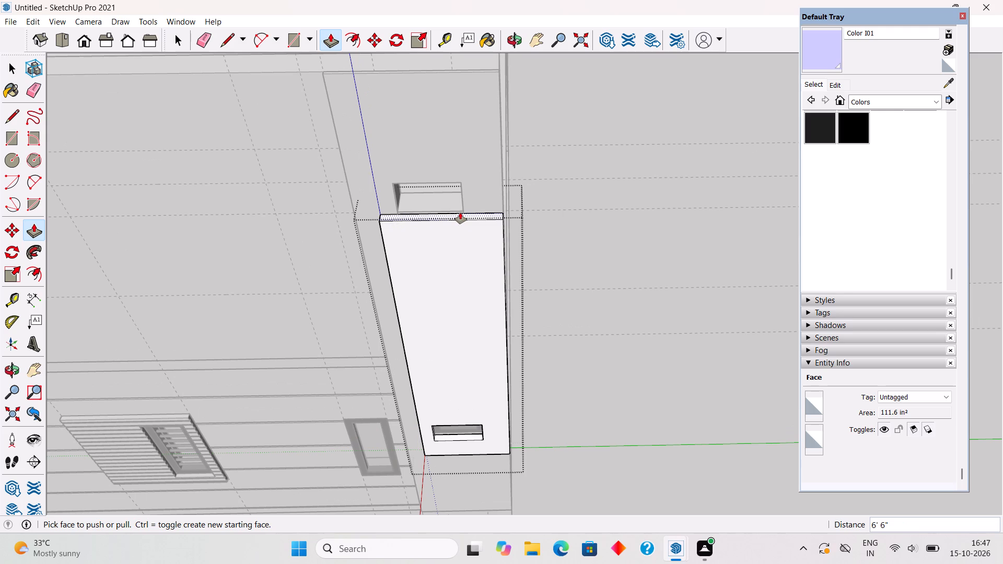
Draw two 3" lines across the smaller panel's top face at the upper window opening's two bottom corners.
{"action": "key", "text": "l"}
{"action": "middle_click_drag", "start_coordinate": [458, 230], "coordinate": [448, 276]}
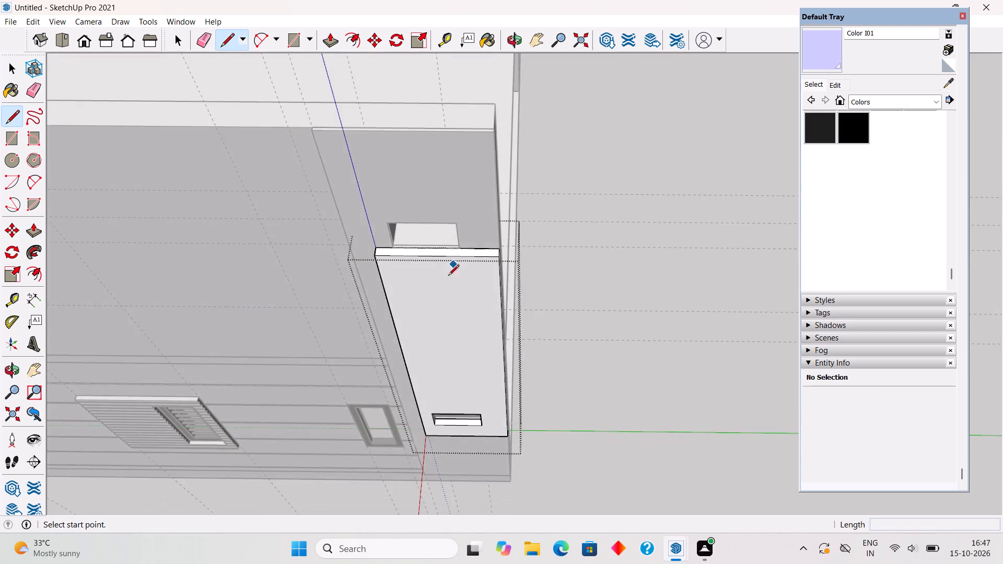
{"action": "scroll", "coordinate": [448, 236], "scroll_direction": "up", "scroll_amount": 9}
{"action": "left_click", "coordinate": [470, 254]}
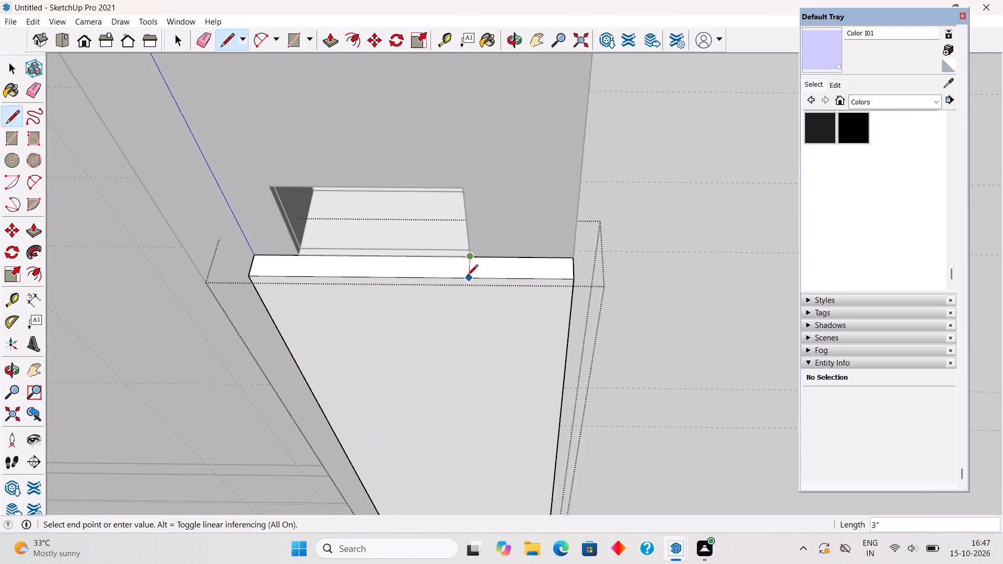
{"action": "left_click", "coordinate": [467, 278]}
{"action": "left_click", "coordinate": [301, 258]}
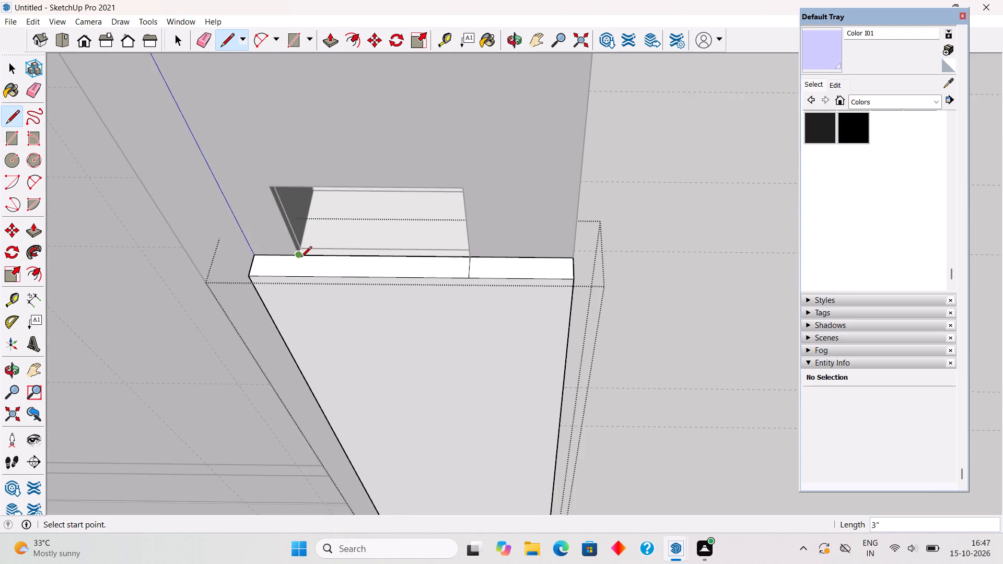
{"action": "left_click", "coordinate": [293, 274]}
{"action": "left_click_drag", "start_coordinate": [426, 289], "coordinate": [469, 272]}
{"action": "key", "text": "l"}
Pull the smaller panel's rear-side top face up 1' to the upper opening's top edge, plus another 1'.
{"action": "key", "text": "p"}
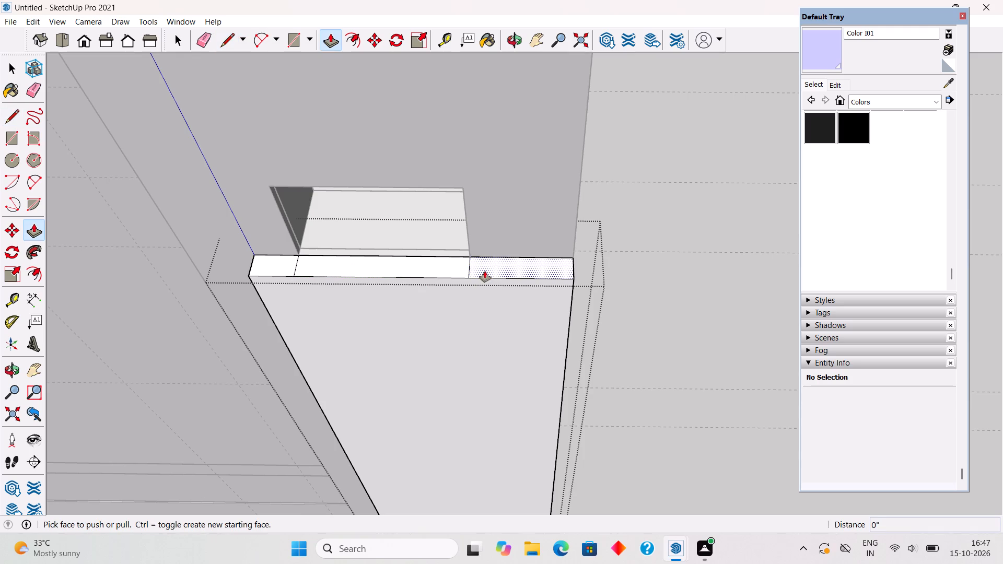
{"action": "left_click", "coordinate": [485, 271]}
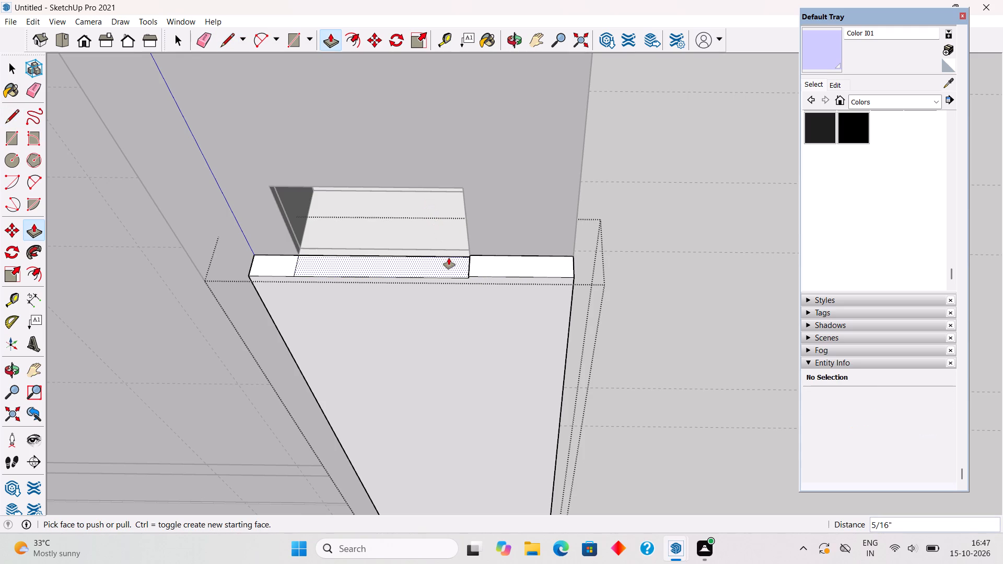
{"action": "key", "text": "ctrl+z"}
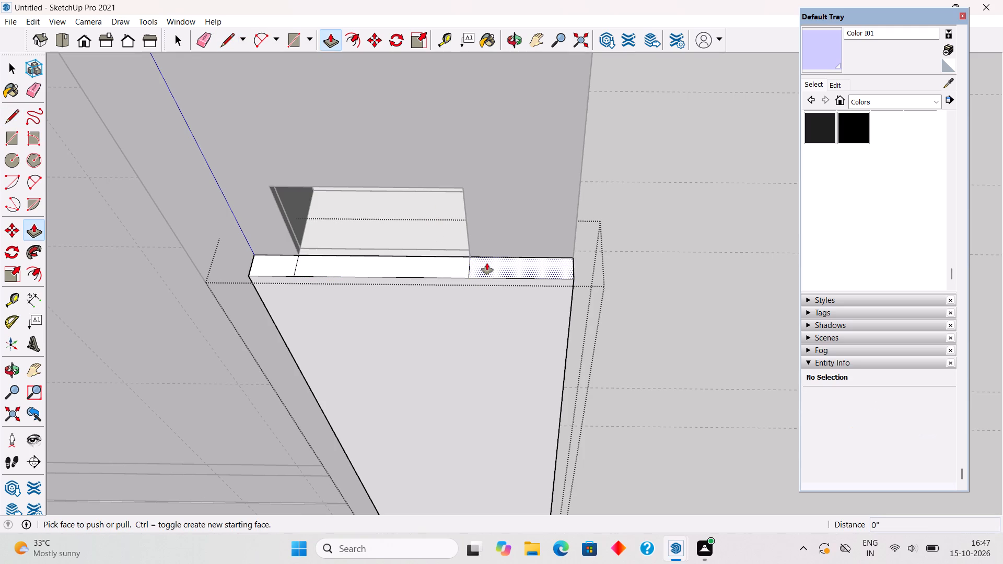
{"action": "left_click", "coordinate": [487, 263]}
{"action": "left_click", "coordinate": [437, 185]}
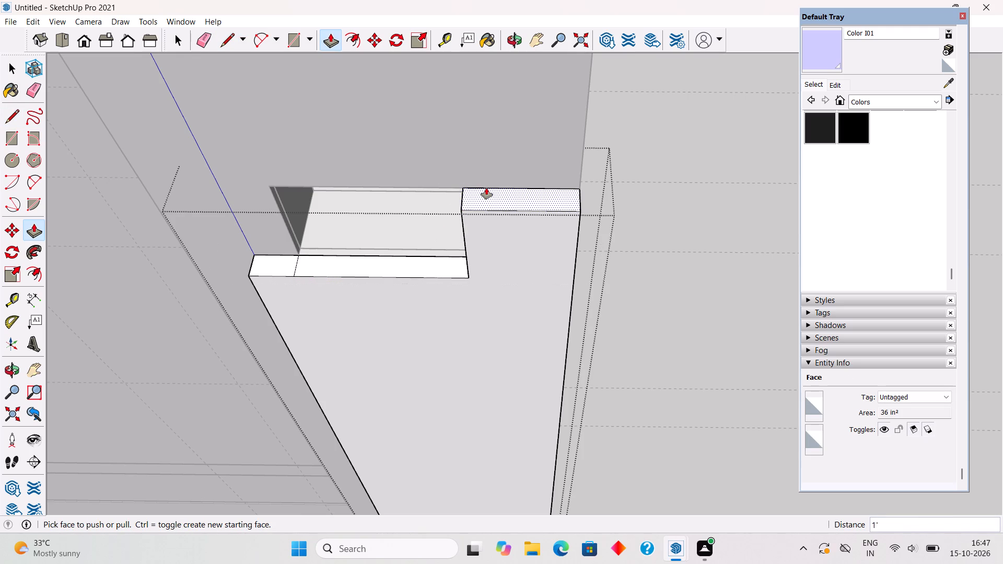
{"action": "left_click", "coordinate": [487, 188]}
{"action": "type", "text": "1'"}
{"action": "key", "text": "Return"}
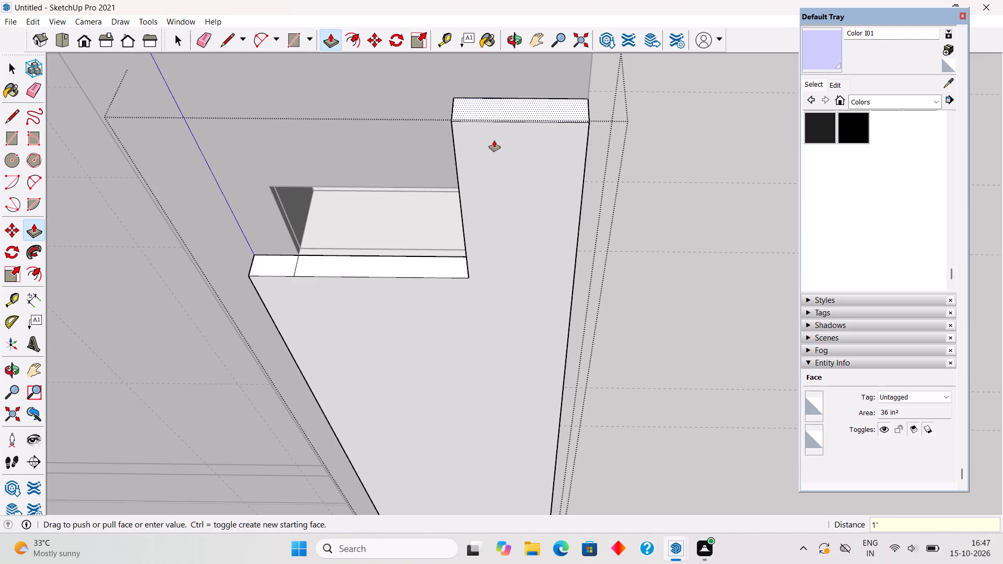
Pull the smaller panel's front-side top face up 1' to the upper opening's top edge.
{"action": "middle_click_drag", "start_coordinate": [459, 198], "coordinate": [580, 174]}
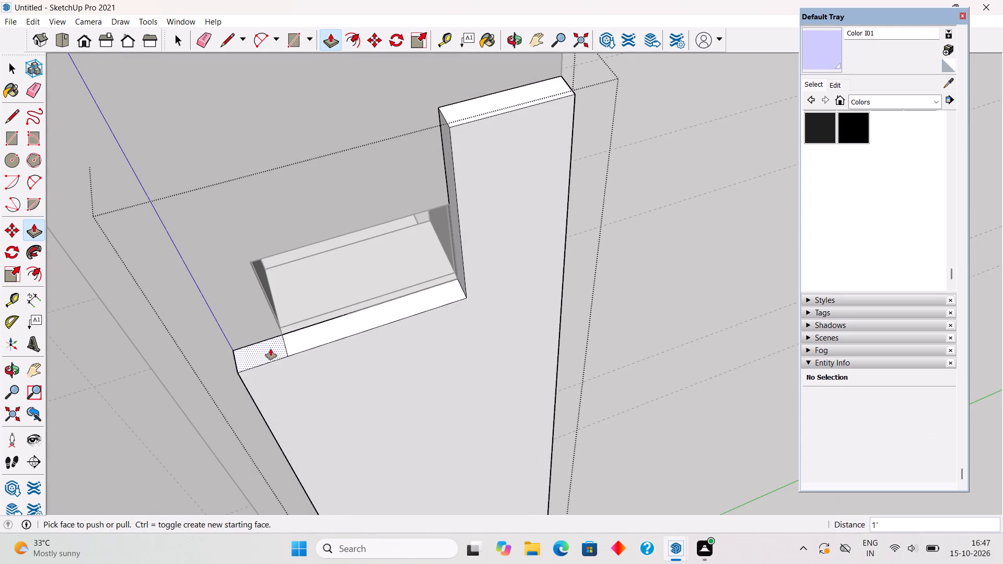
{"action": "left_click", "coordinate": [271, 349]}
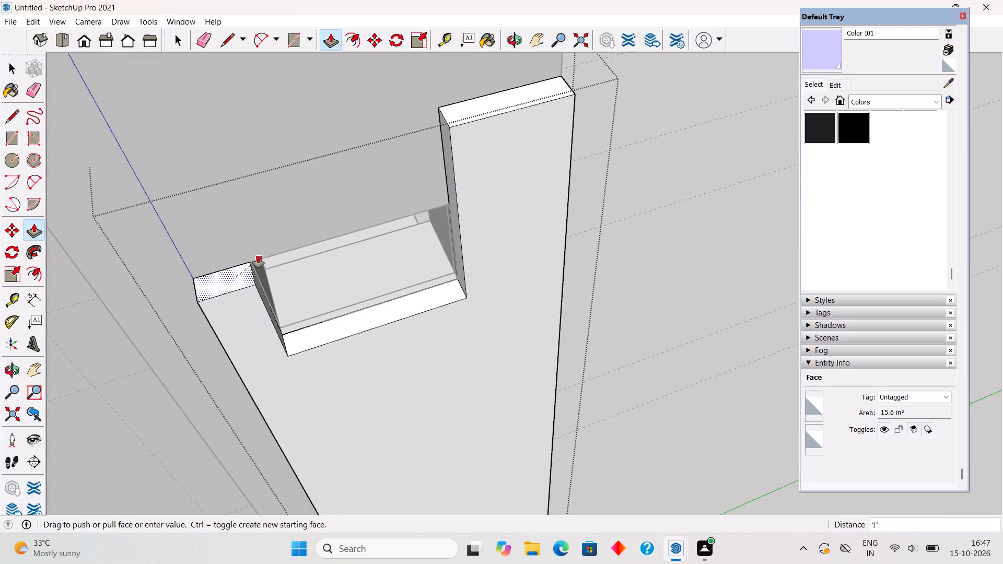
{"action": "left_click", "coordinate": [258, 256]}
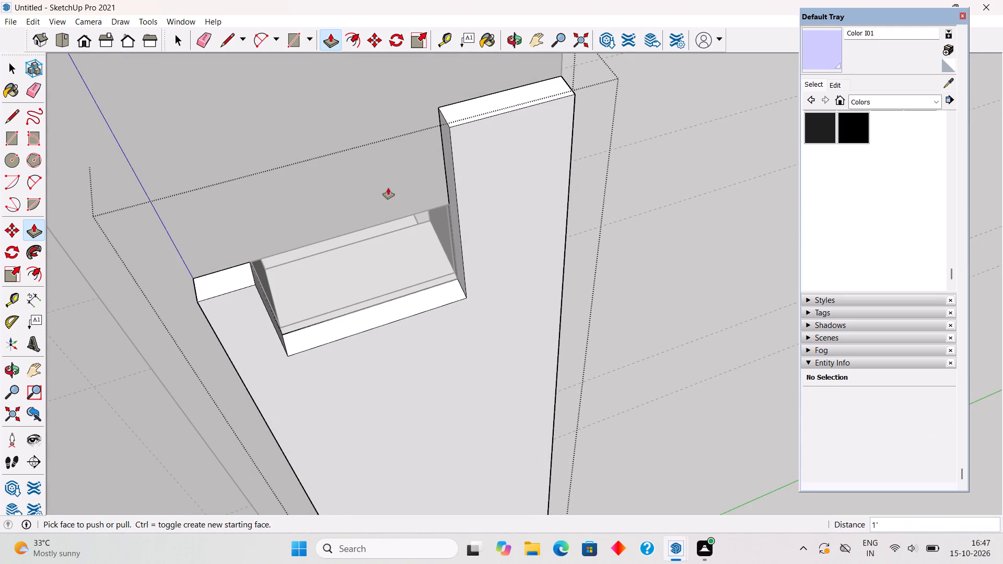
Draw a line about 3" long across the rear strip's inner side face at the opening's top corner.
{"action": "middle_click_drag", "start_coordinate": [442, 226], "coordinate": [558, 240]}
{"action": "scroll", "coordinate": [394, 303], "scroll_direction": "up", "scroll_amount": 3}
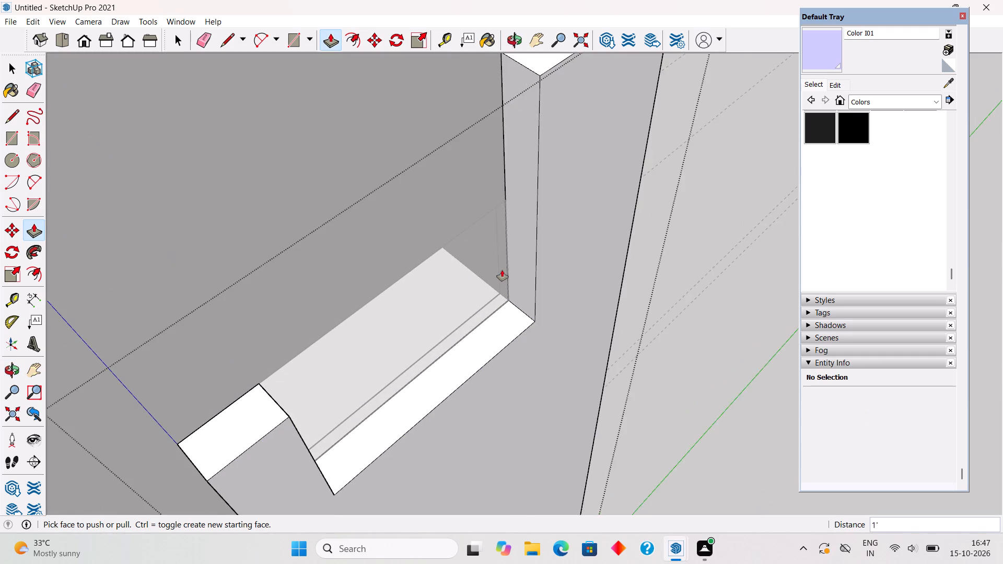
{"action": "scroll", "coordinate": [502, 270], "scroll_direction": "up", "scroll_amount": 3}
{"action": "key", "text": "l"}
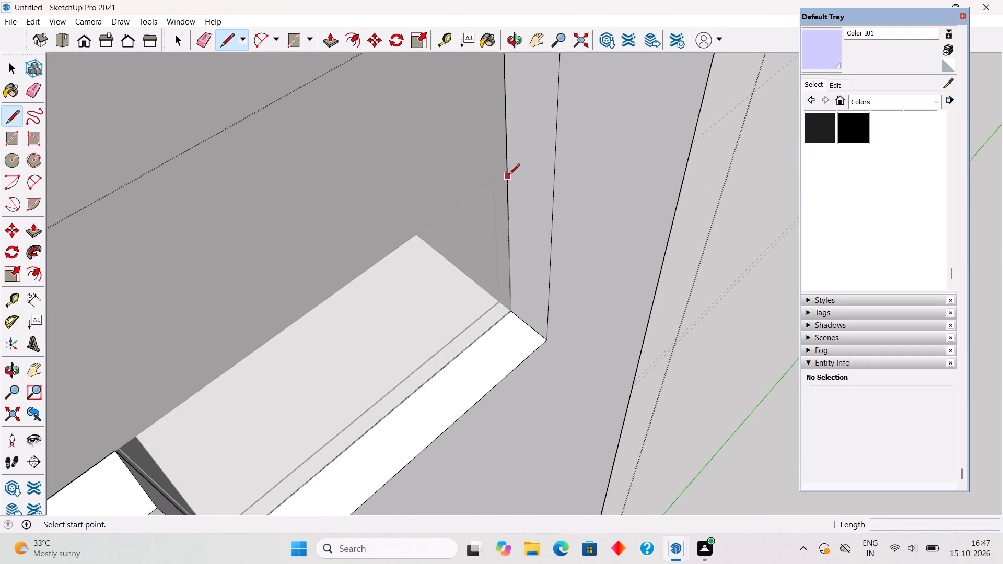
{"action": "left_click", "coordinate": [507, 172]}
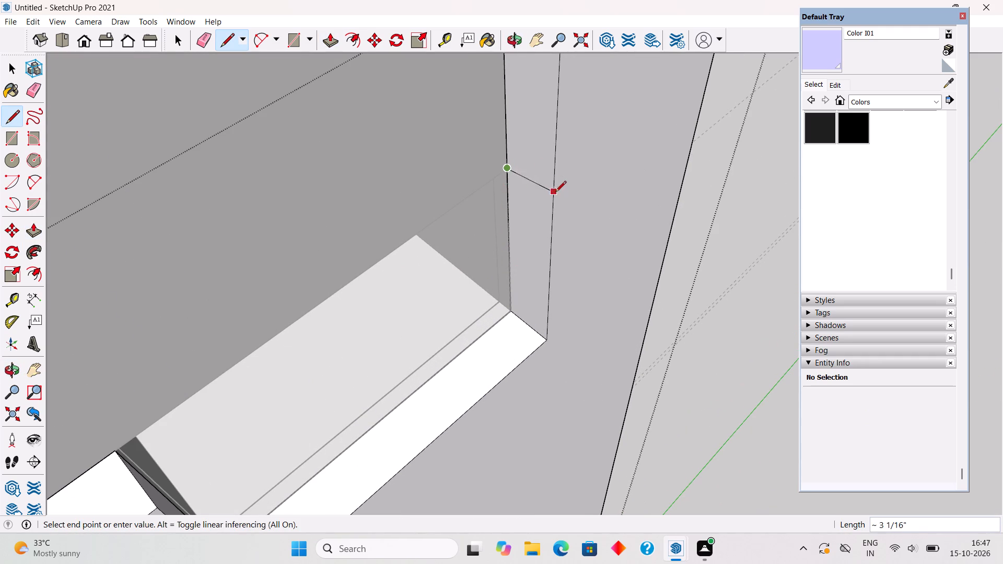
{"action": "left_click", "coordinate": [555, 204]}
Pull the side face above that line across the window opening to the smaller panel's front edge.
{"action": "key", "text": "p"}
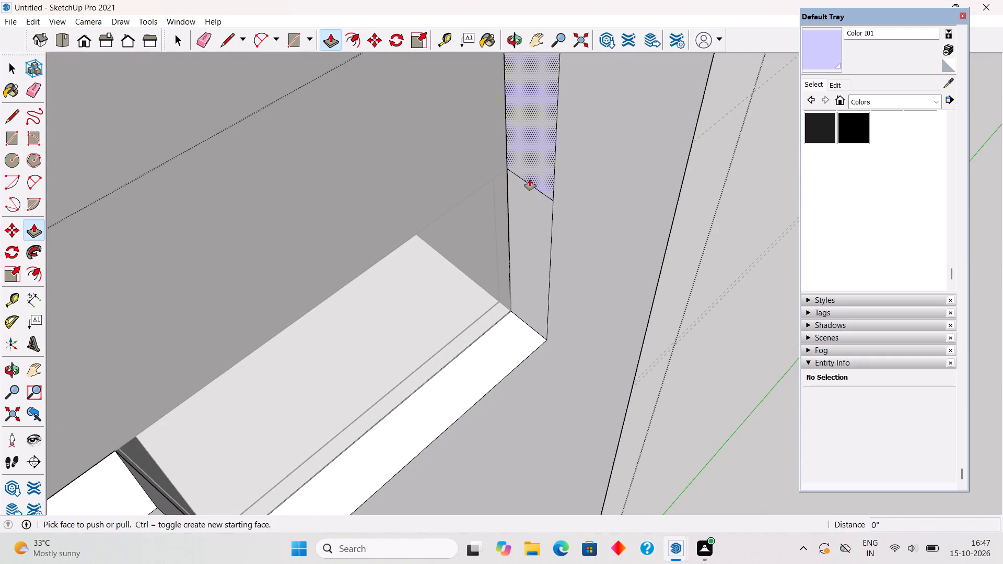
{"action": "left_click", "coordinate": [530, 177]}
{"action": "scroll", "coordinate": [334, 271], "scroll_direction": "down", "scroll_amount": 5}
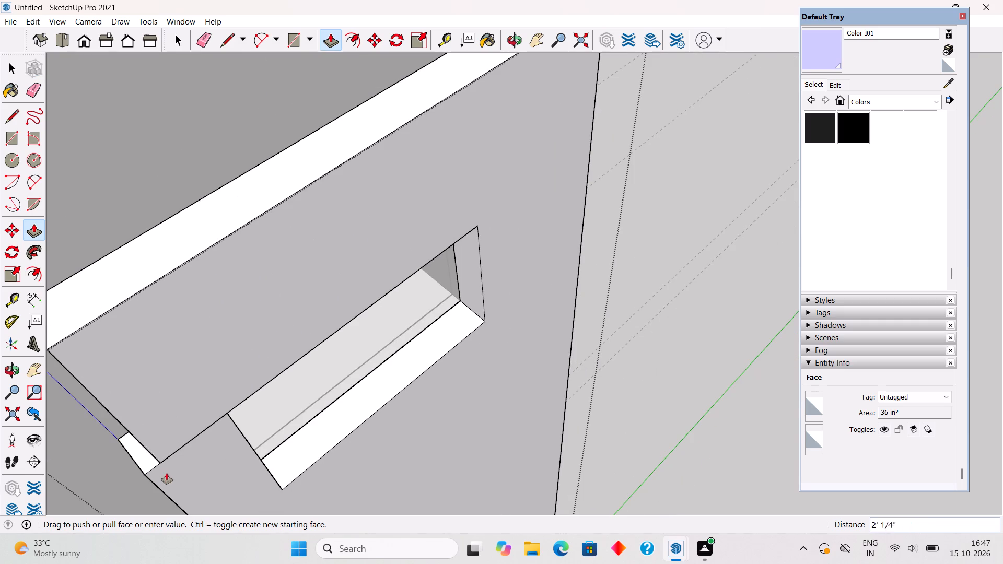
{"action": "left_click", "coordinate": [159, 489]}
Delete the leftover seam line between the upper window opening and the smaller panel's front edge.
{"action": "key", "text": "space"}
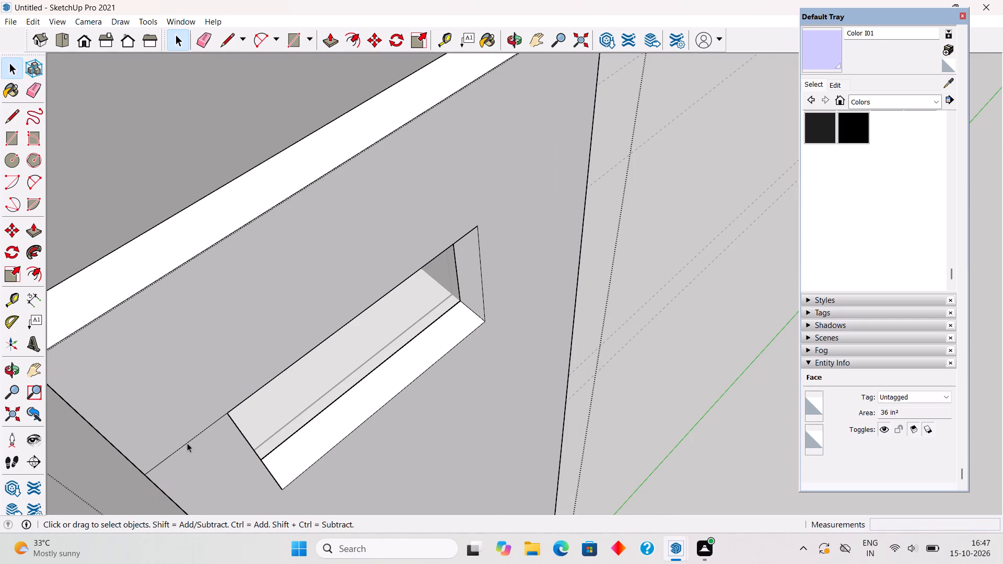
{"action": "left_click", "coordinate": [187, 443]}
{"action": "key", "text": "Delete"}
{"action": "scroll", "coordinate": [188, 442], "scroll_direction": "down", "scroll_amount": 16}
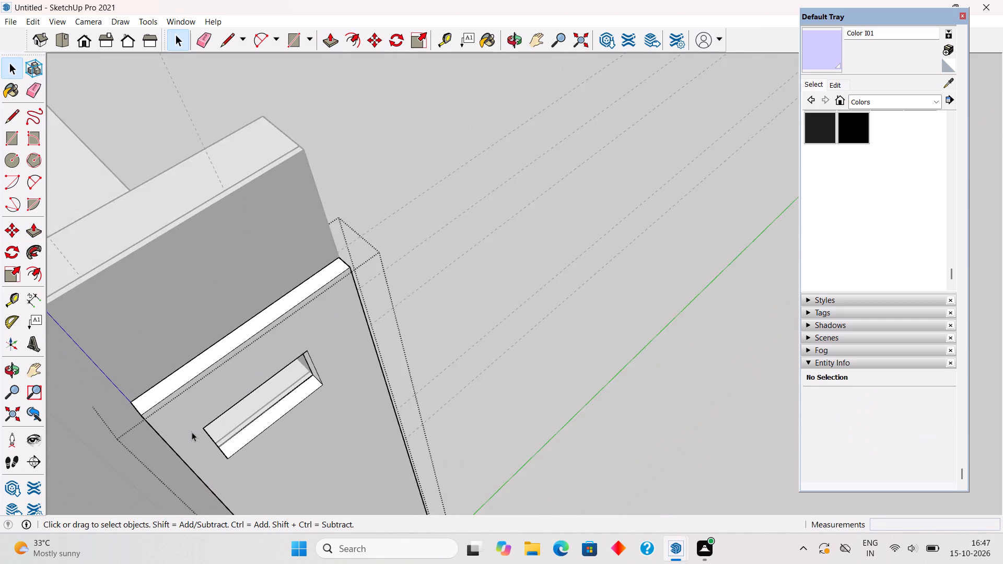
{"action": "scroll", "coordinate": [192, 432], "scroll_direction": "down", "scroll_amount": 3}
{"action": "left_click", "coordinate": [342, 240]}
Copy the small ground-floor panel window's frame groups about 10' 6" up into the matching upper opening, corner to corner.
{"action": "middle_click_drag", "start_coordinate": [412, 437], "coordinate": [257, 316]}
{"action": "scroll", "coordinate": [321, 368], "scroll_direction": "down", "scroll_amount": 3}
{"action": "scroll", "coordinate": [251, 310], "scroll_direction": "down", "scroll_amount": 6}
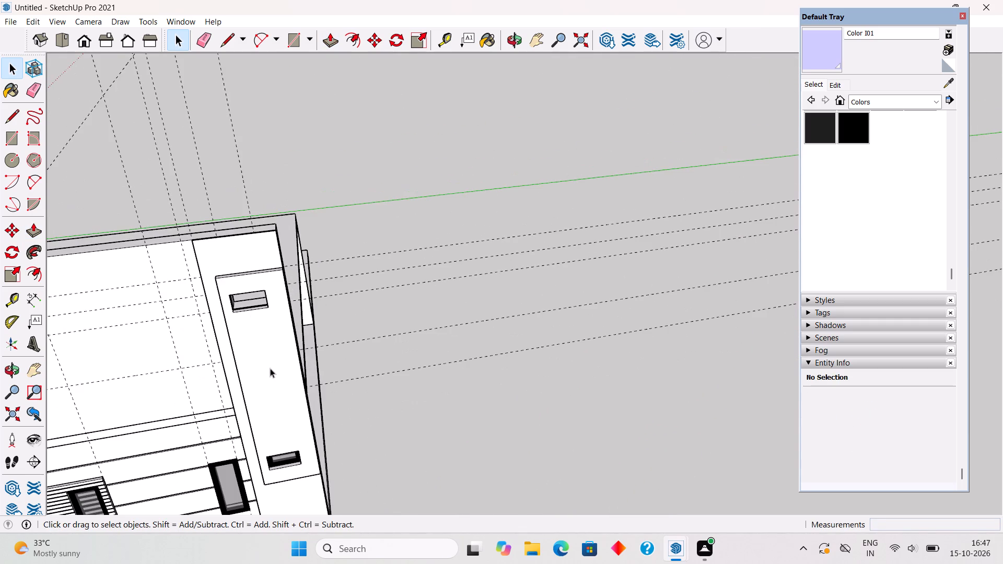
{"action": "middle_click_drag", "start_coordinate": [250, 450], "coordinate": [230, 366]}
{"action": "scroll", "coordinate": [230, 366], "scroll_direction": "up", "scroll_amount": 2}
{"action": "middle_click_drag", "start_coordinate": [254, 380], "coordinate": [302, 347]}
{"action": "scroll", "coordinate": [273, 412], "scroll_direction": "down", "scroll_amount": 6}
{"action": "scroll", "coordinate": [279, 474], "scroll_direction": "up", "scroll_amount": 3}
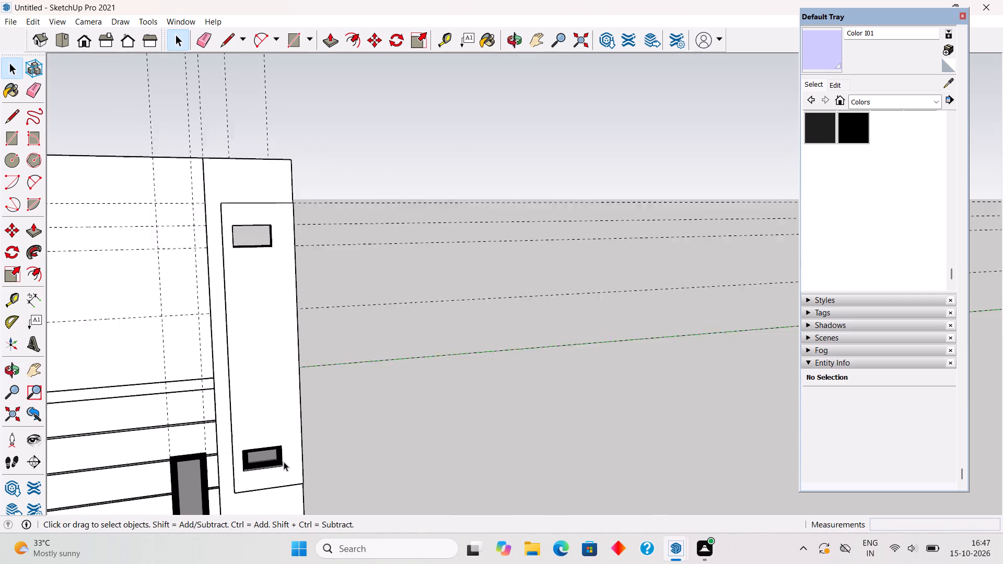
{"action": "scroll", "coordinate": [284, 462], "scroll_direction": "up", "scroll_amount": 20}
{"action": "left_click", "coordinate": [284, 462]}
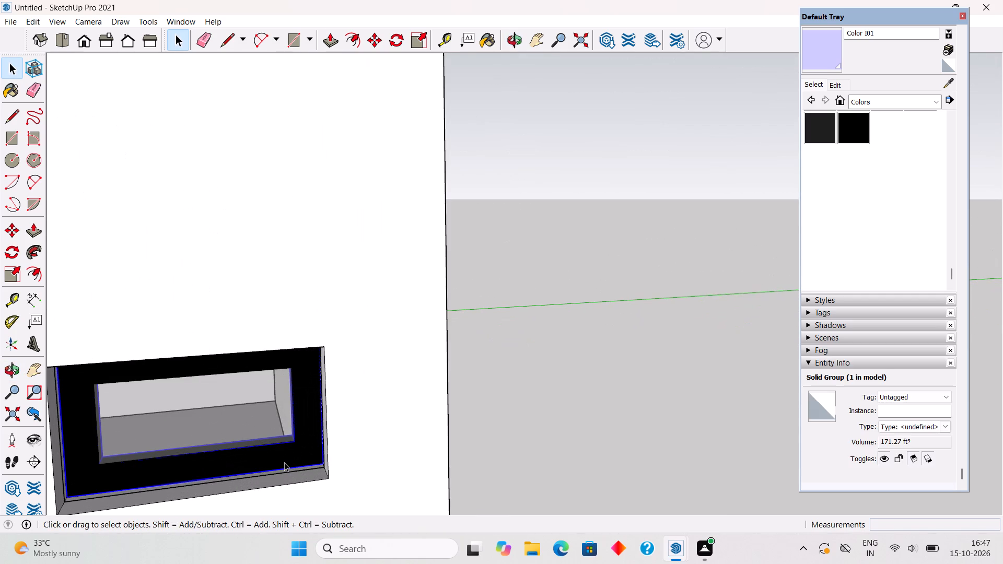
{"action": "left_click", "coordinate": [261, 428], "text": "shift"}
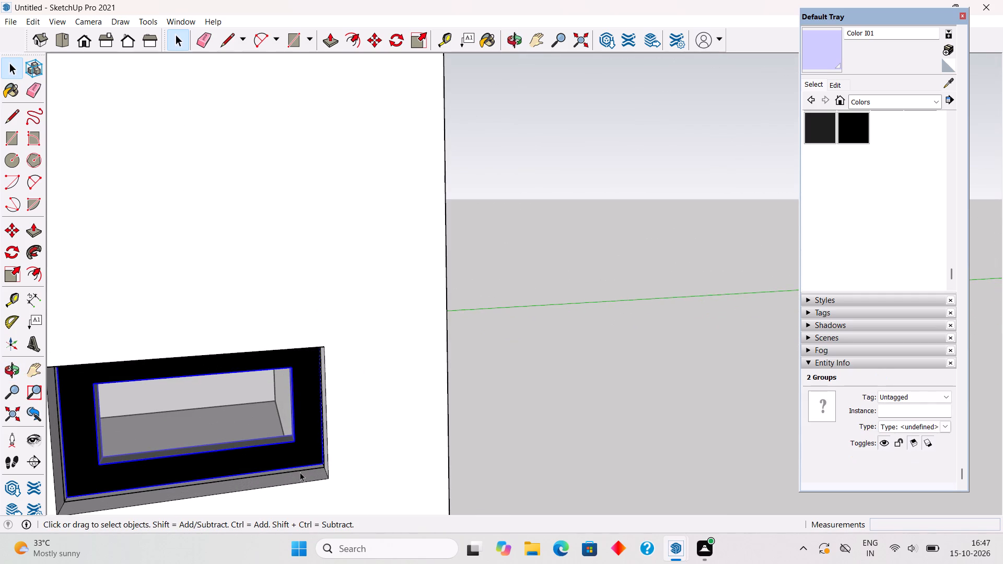
{"action": "key", "text": "m"}
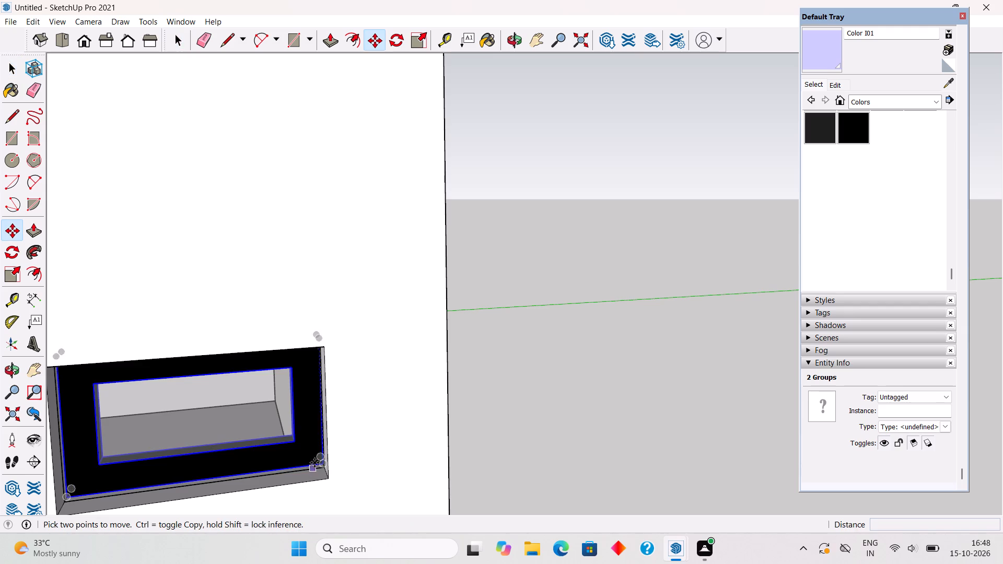
{"action": "left_click", "coordinate": [322, 472]}
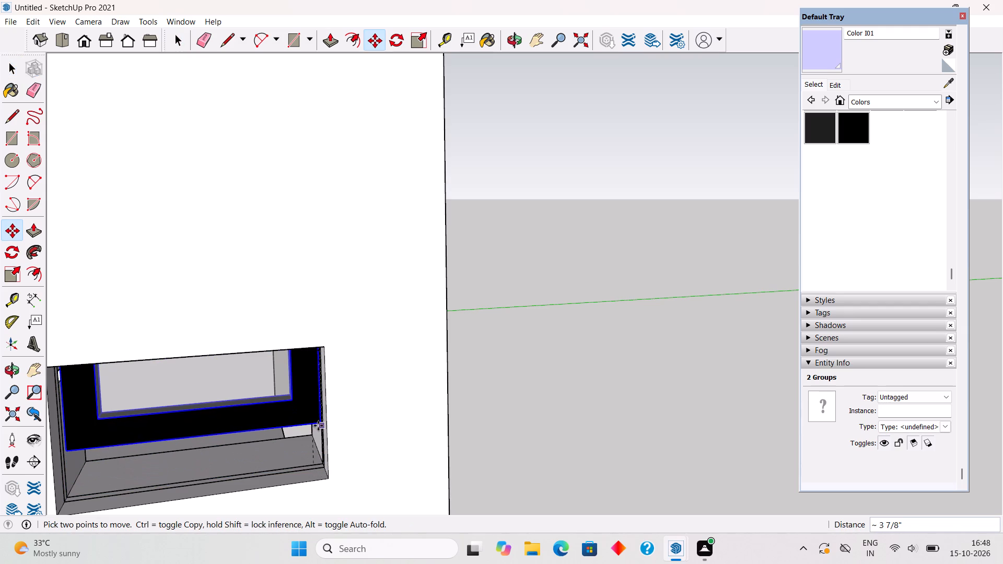
{"action": "scroll", "coordinate": [318, 426], "scroll_direction": "down", "scroll_amount": 20}
{"action": "scroll", "coordinate": [318, 426], "scroll_direction": "down", "scroll_amount": 2}
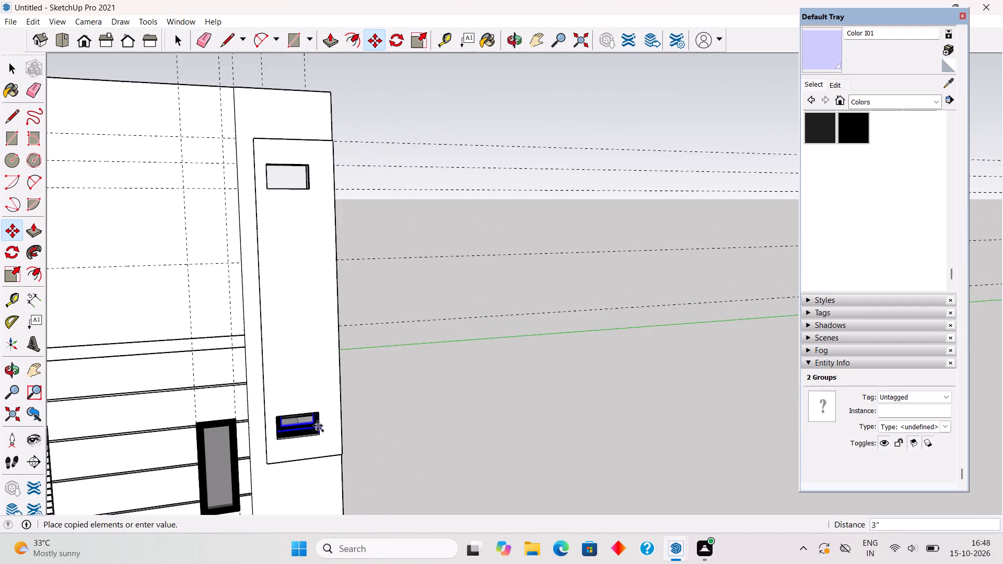
{"action": "scroll", "coordinate": [309, 223], "scroll_direction": "up", "scroll_amount": 13}
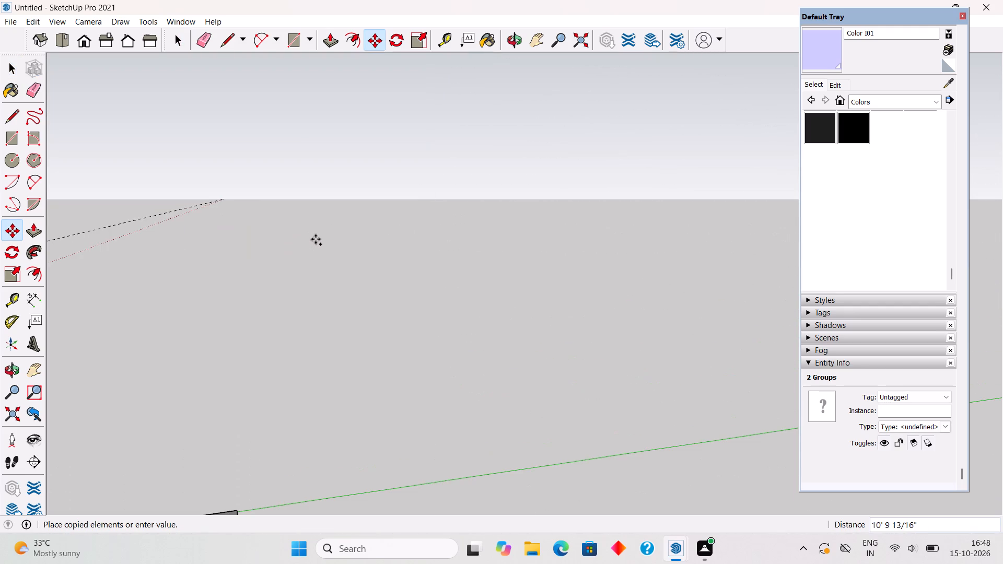
{"action": "scroll", "coordinate": [316, 239], "scroll_direction": "down", "scroll_amount": 5}
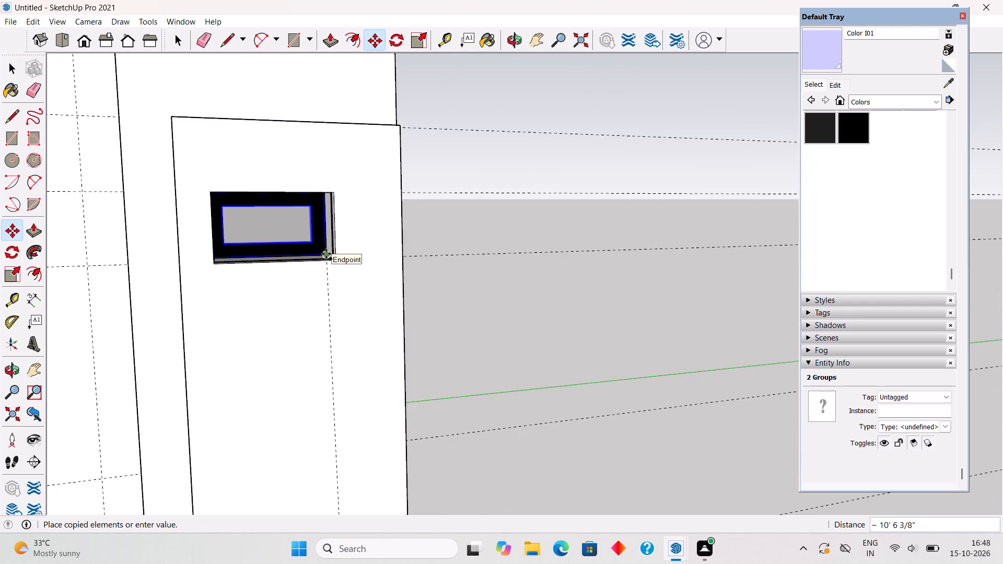
{"action": "scroll", "coordinate": [326, 255], "scroll_direction": "up", "scroll_amount": 14}
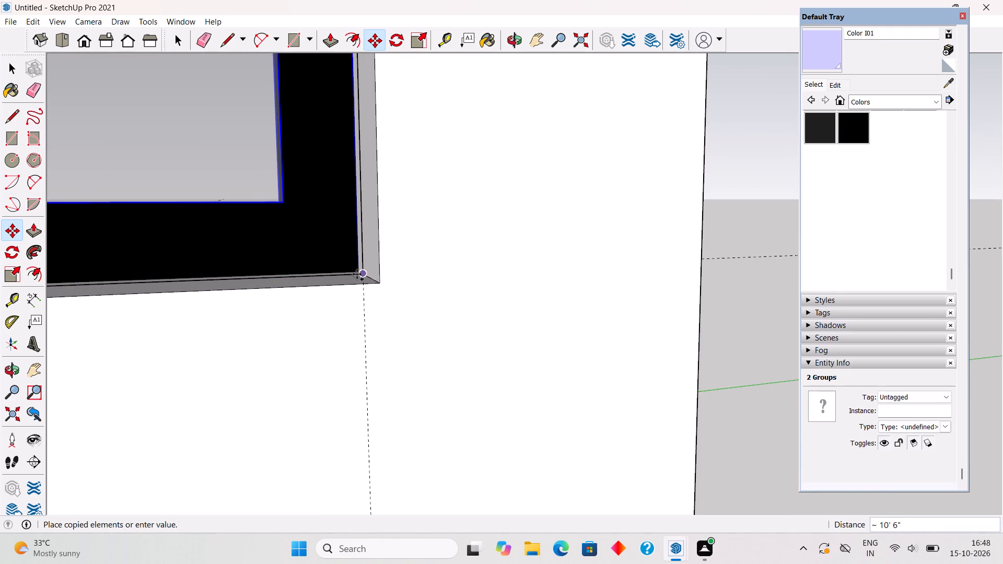
{"action": "left_click", "coordinate": [361, 275]}
{"action": "scroll", "coordinate": [357, 302], "scroll_direction": "down", "scroll_amount": 7}
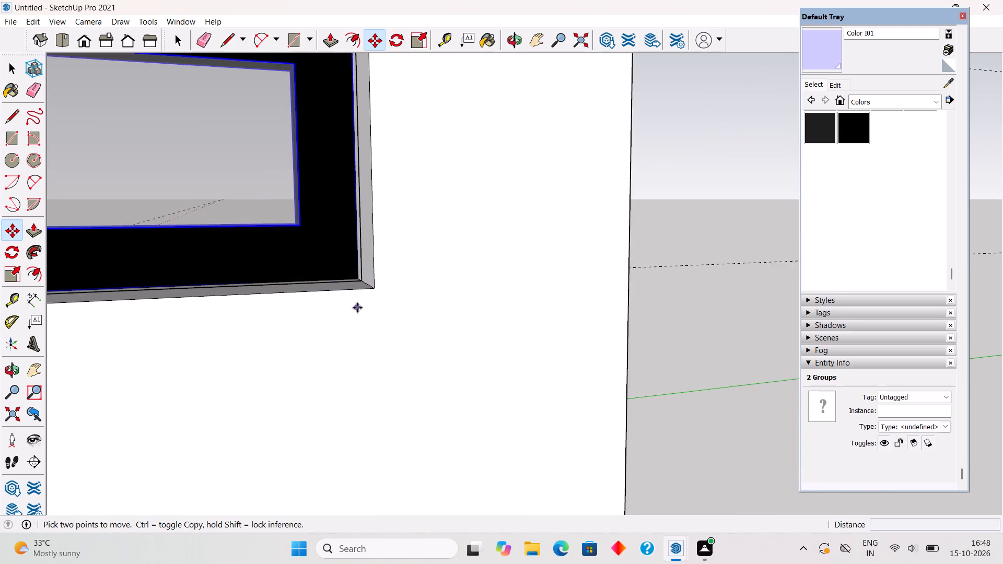
{"action": "scroll", "coordinate": [357, 308], "scroll_direction": "down", "scroll_amount": 14}
{"action": "middle_click_drag", "start_coordinate": [336, 216], "coordinate": [307, 139]}
{"action": "scroll", "coordinate": [303, 239], "scroll_direction": "up", "scroll_amount": 8}
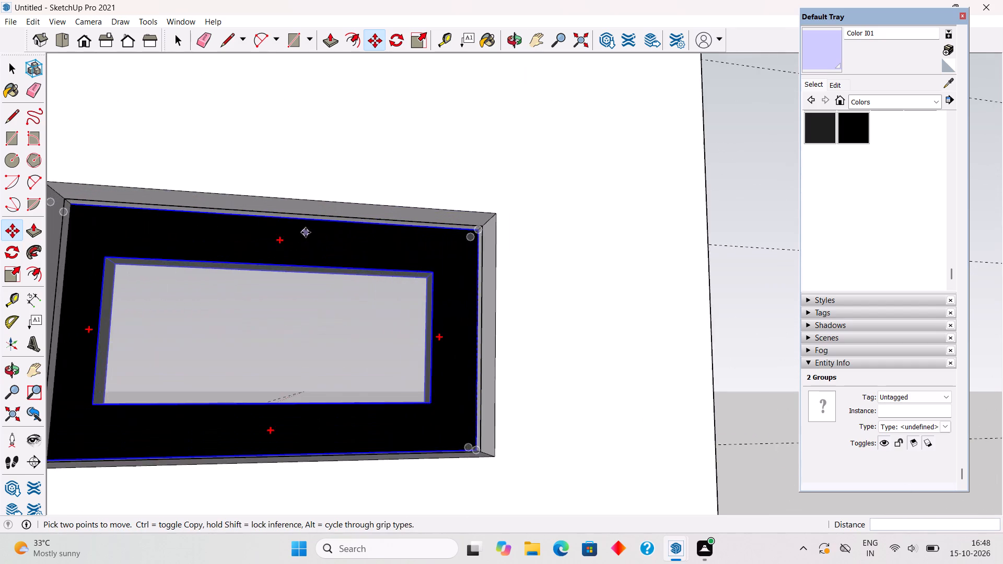
{"action": "scroll", "coordinate": [306, 232], "scroll_direction": "up", "scroll_amount": 4}
{"action": "scroll", "coordinate": [263, 243], "scroll_direction": "down", "scroll_amount": 9}
{"action": "key", "text": "space"}
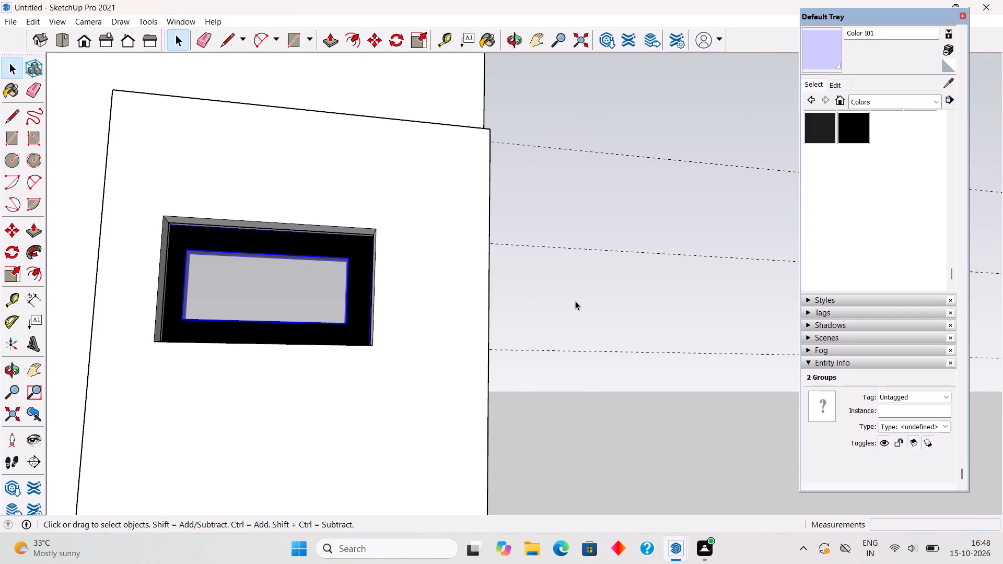
{"action": "left_click", "coordinate": [575, 300]}
Examine the copied window's fit in the upper opening and the overall wall elevation.
{"action": "middle_click_drag", "start_coordinate": [224, 312], "coordinate": [162, 416]}
{"action": "scroll", "coordinate": [201, 319], "scroll_direction": "up", "scroll_amount": 8}
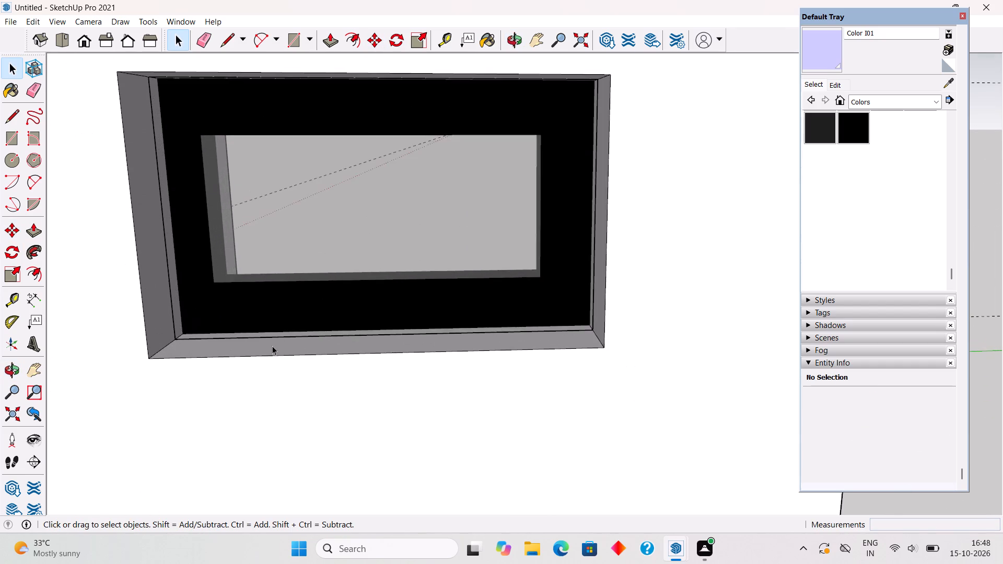
{"action": "scroll", "coordinate": [272, 346], "scroll_direction": "up", "scroll_amount": 2}
{"action": "middle_click_drag", "start_coordinate": [273, 344], "coordinate": [206, 438]}
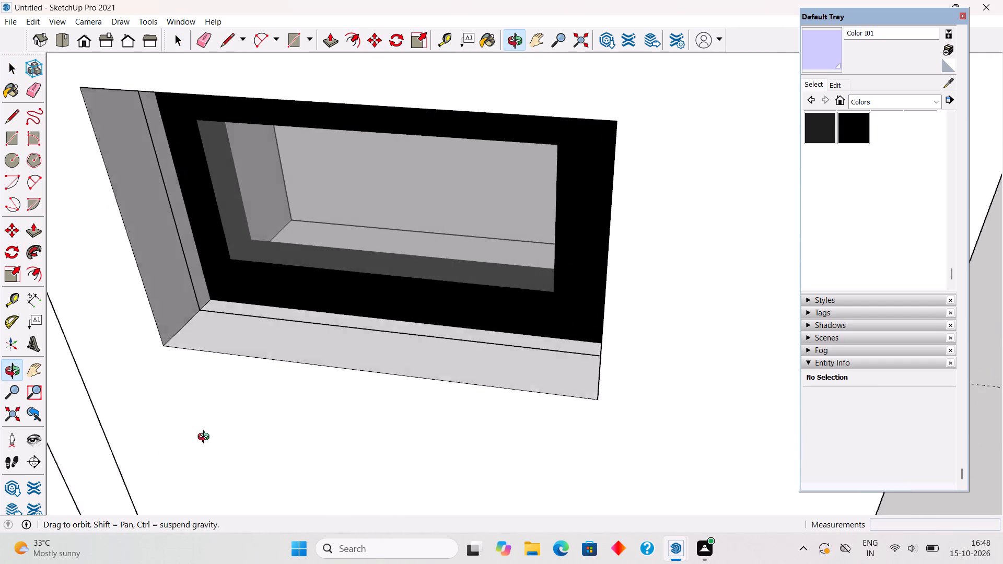
{"action": "middle_click_drag", "start_coordinate": [206, 438], "coordinate": [260, 341]}
{"action": "scroll", "coordinate": [260, 341], "scroll_direction": "down", "scroll_amount": 20}
{"action": "scroll", "coordinate": [260, 341], "scroll_direction": "down", "scroll_amount": 16}
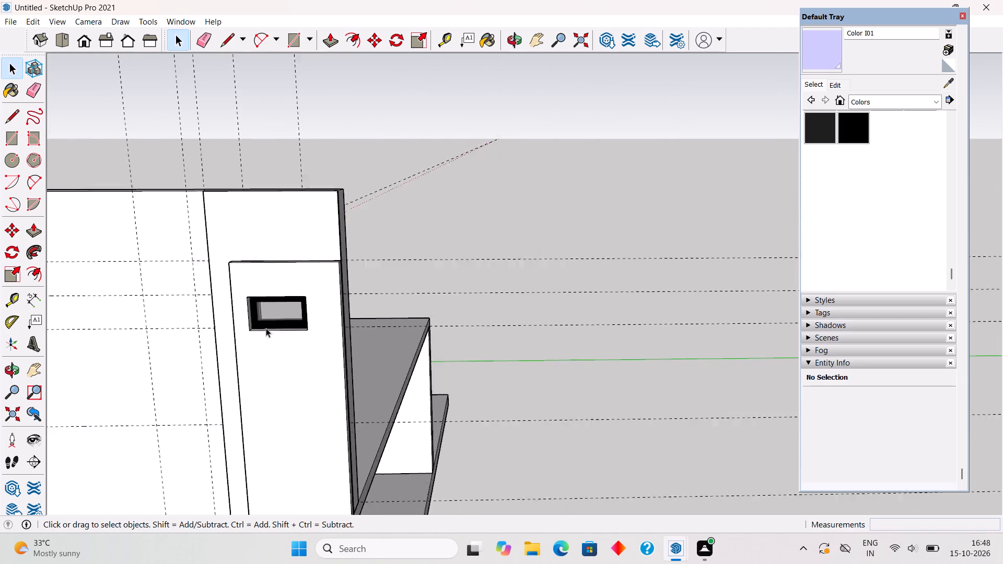
{"action": "scroll", "coordinate": [266, 328], "scroll_direction": "down", "scroll_amount": 1}
{"action": "scroll", "coordinate": [363, 289], "scroll_direction": "down", "scroll_amount": 12}
{"action": "scroll", "coordinate": [165, 389], "scroll_direction": "up", "scroll_amount": 5}
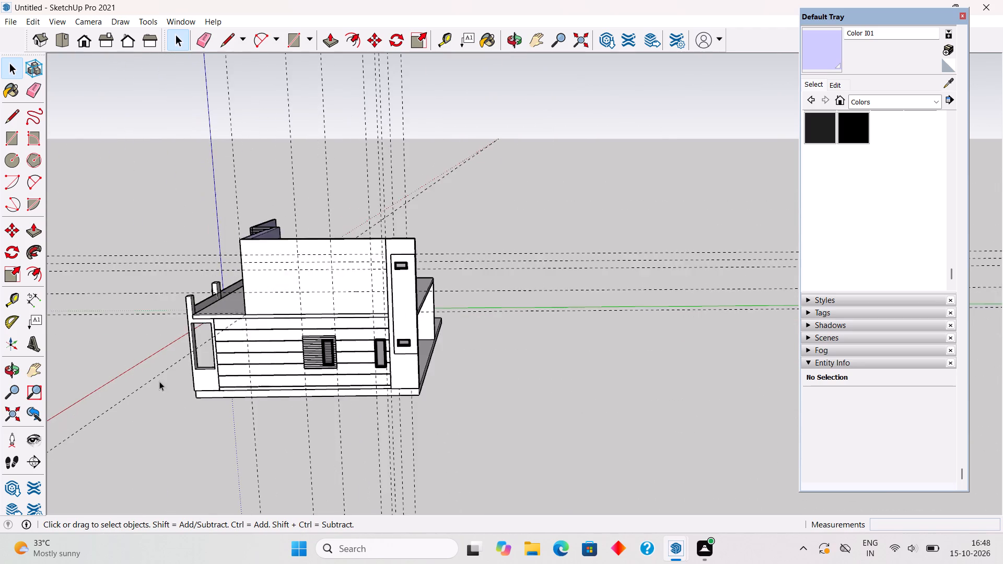
{"action": "scroll", "coordinate": [159, 381], "scroll_direction": "up", "scroll_amount": 4}
{"action": "middle_click_drag", "start_coordinate": [211, 366], "coordinate": [280, 345]}
{"action": "scroll", "coordinate": [280, 345], "scroll_direction": "up", "scroll_amount": 2}
{"action": "middle_click_drag", "start_coordinate": [272, 351], "coordinate": [244, 360]}
{"action": "scroll", "coordinate": [244, 360], "scroll_direction": "up", "scroll_amount": 1}
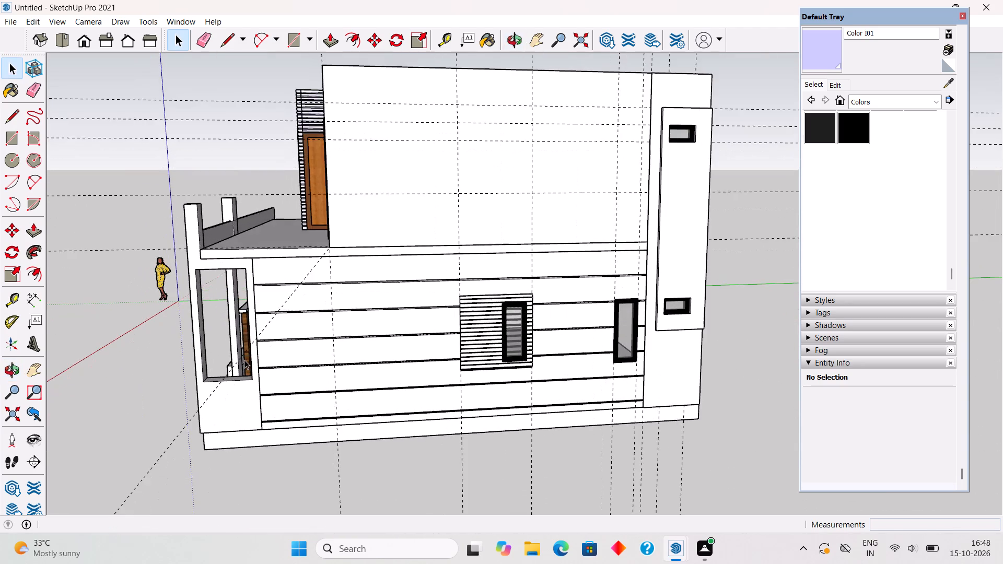
Draw a 4' by 1' 6" upright rectangle at the guide intersections on the upper-floor wall, above the narrow ground-floor window.
{"action": "scroll", "coordinate": [244, 360], "scroll_direction": "down", "scroll_amount": 2}
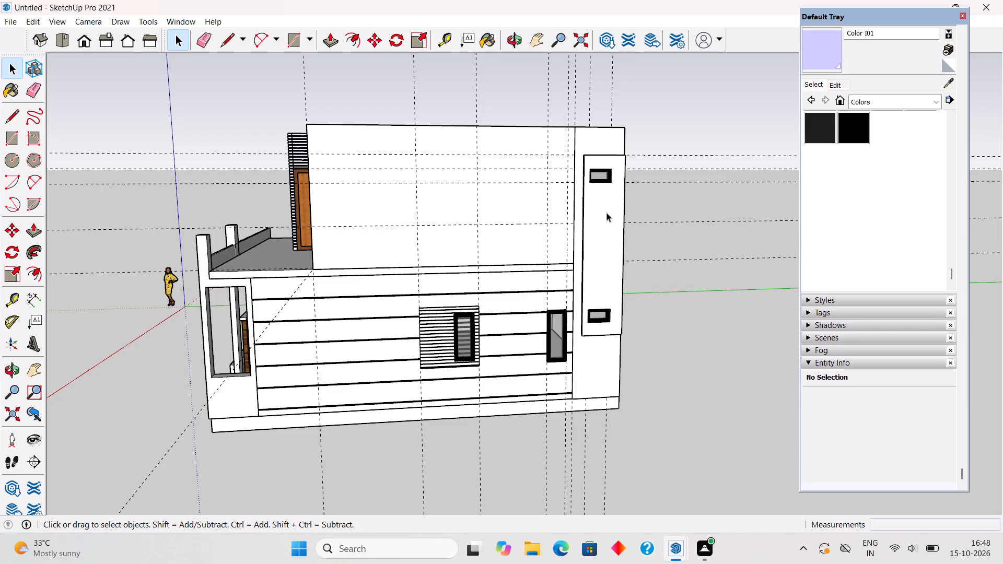
{"action": "scroll", "coordinate": [524, 202], "scroll_direction": "up", "scroll_amount": 5}
{"action": "double_click", "coordinate": [524, 202]}
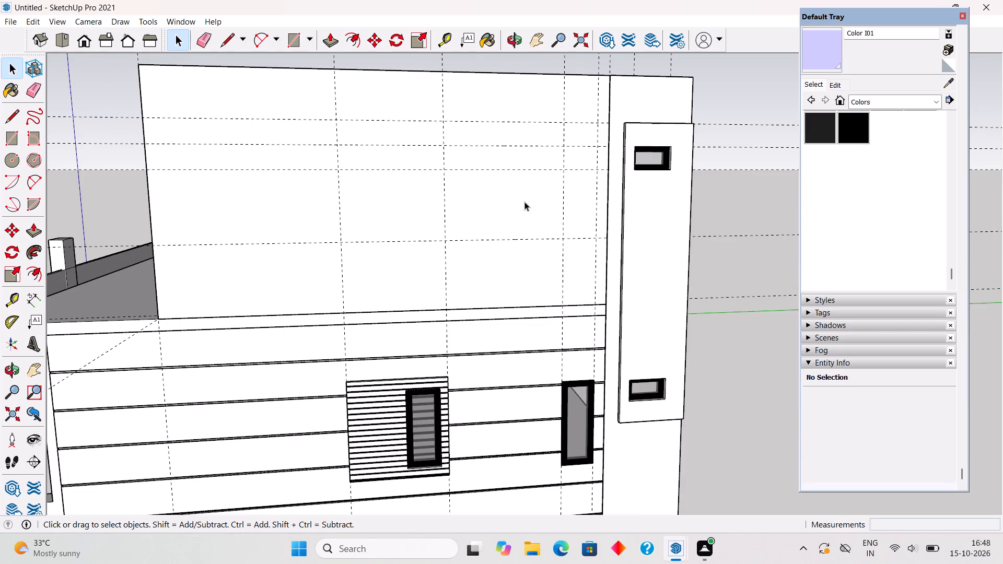
{"action": "key", "text": "t"}
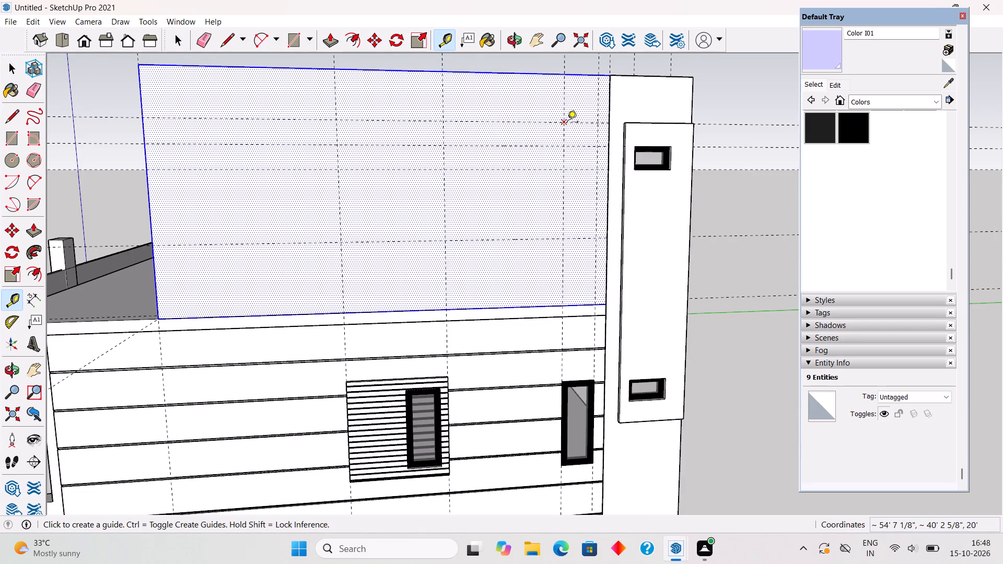
{"action": "left_click", "coordinate": [567, 123]}
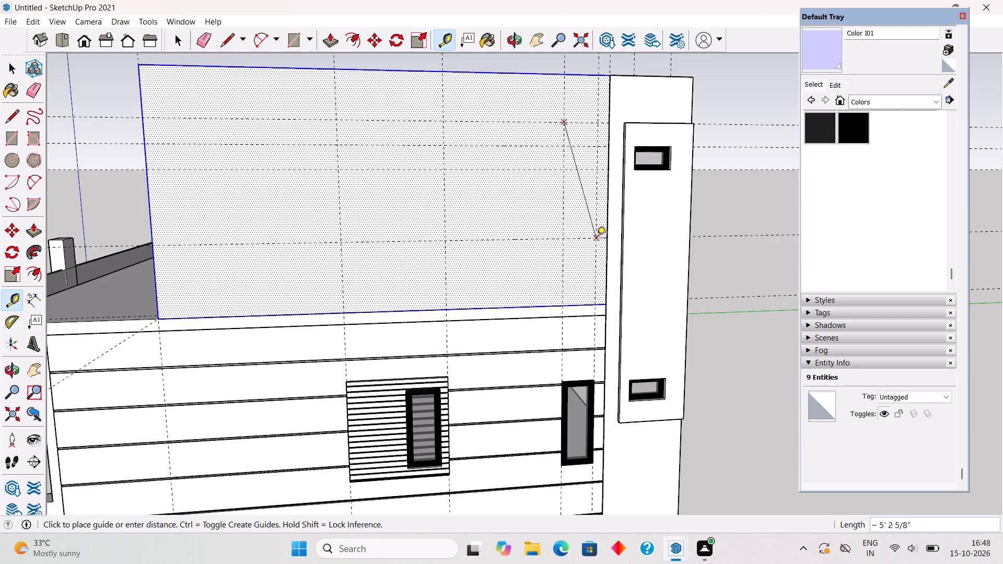
{"action": "key", "text": "r"}
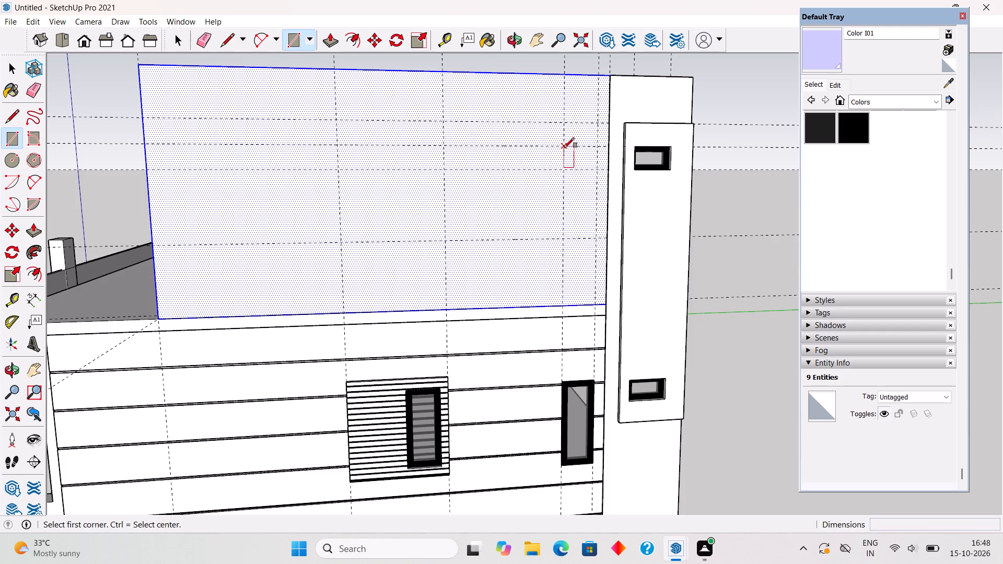
{"action": "left_click", "coordinate": [565, 148]}
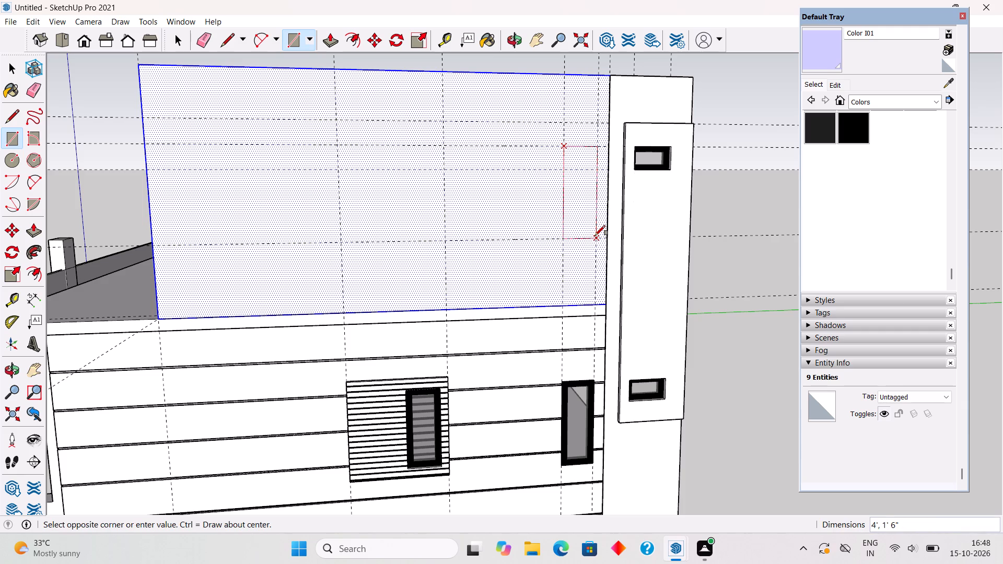
{"action": "left_click", "coordinate": [597, 239]}
Push the rectangle 9" through the upper-floor wall to cut a window opening.
{"action": "key", "text": "p"}
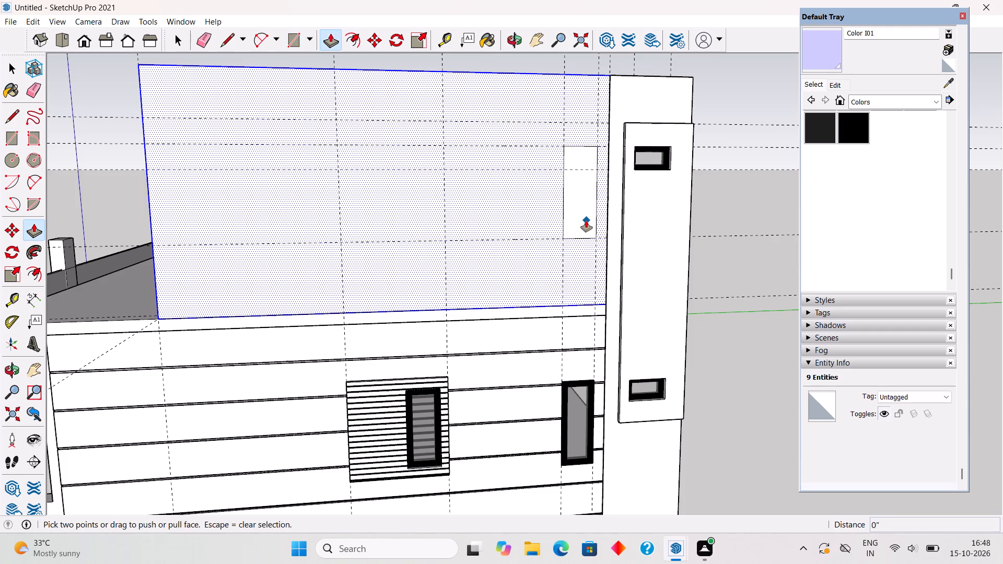
{"action": "left_click_drag", "start_coordinate": [586, 221], "coordinate": [582, 193]}
{"action": "key", "text": "space"}
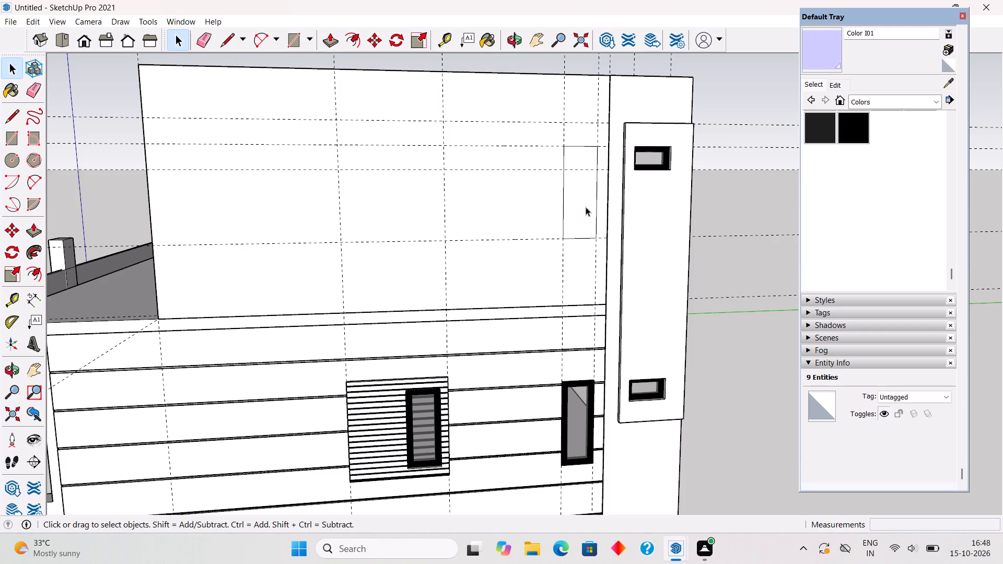
{"action": "left_click", "coordinate": [587, 211]}
{"action": "scroll", "coordinate": [587, 211], "scroll_direction": "up", "scroll_amount": 3}
{"action": "key", "text": "p"}
{"action": "left_click_drag", "start_coordinate": [587, 211], "coordinate": [573, 162]}
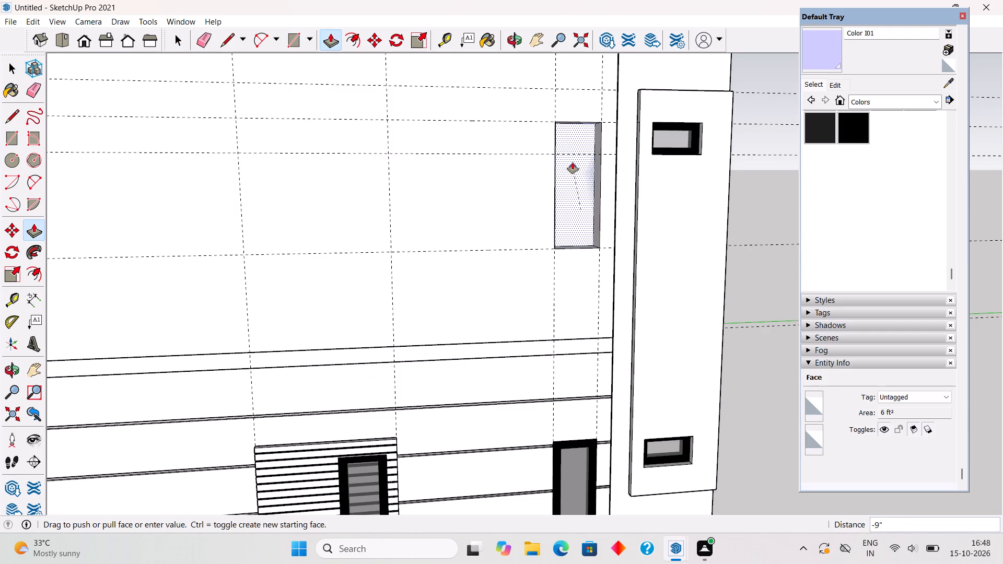
{"action": "left_click_drag", "start_coordinate": [573, 162], "coordinate": [573, 161]}
{"action": "scroll", "coordinate": [585, 241], "scroll_direction": "down", "scroll_amount": 5}
{"action": "key", "text": "space"}
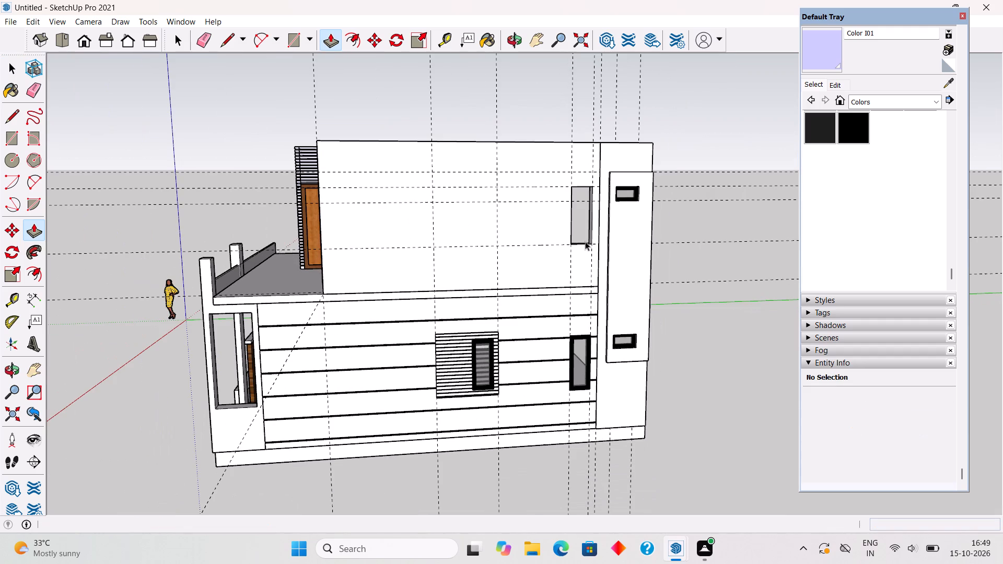
Examine the upper-floor side wall and its new window opening from several angles.
{"action": "left_click", "coordinate": [391, 224]}
{"action": "scroll", "coordinate": [391, 224], "scroll_direction": "up", "scroll_amount": 1}
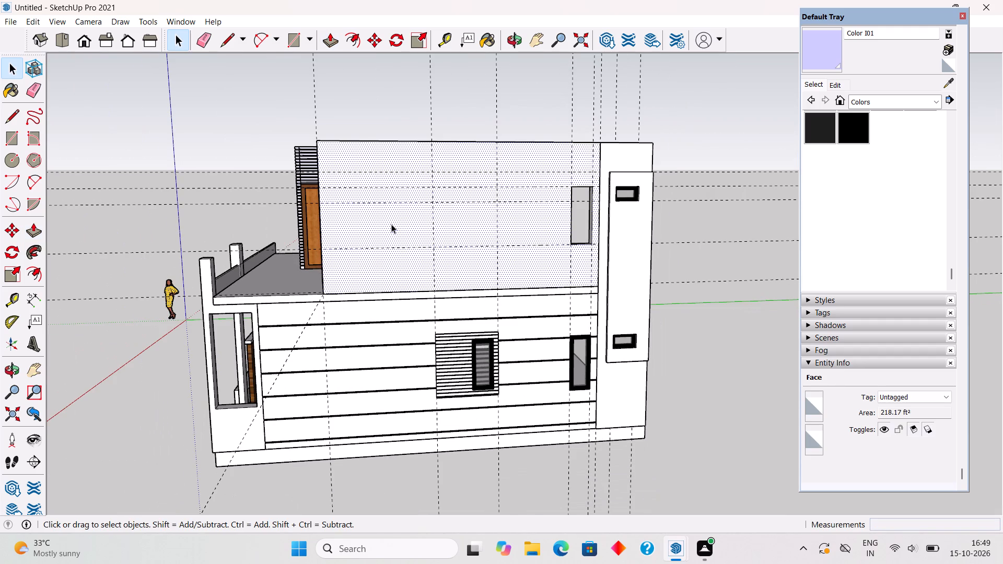
{"action": "middle_click_drag", "start_coordinate": [407, 244], "coordinate": [559, 412]}
{"action": "triple_click", "coordinate": [483, 299]}
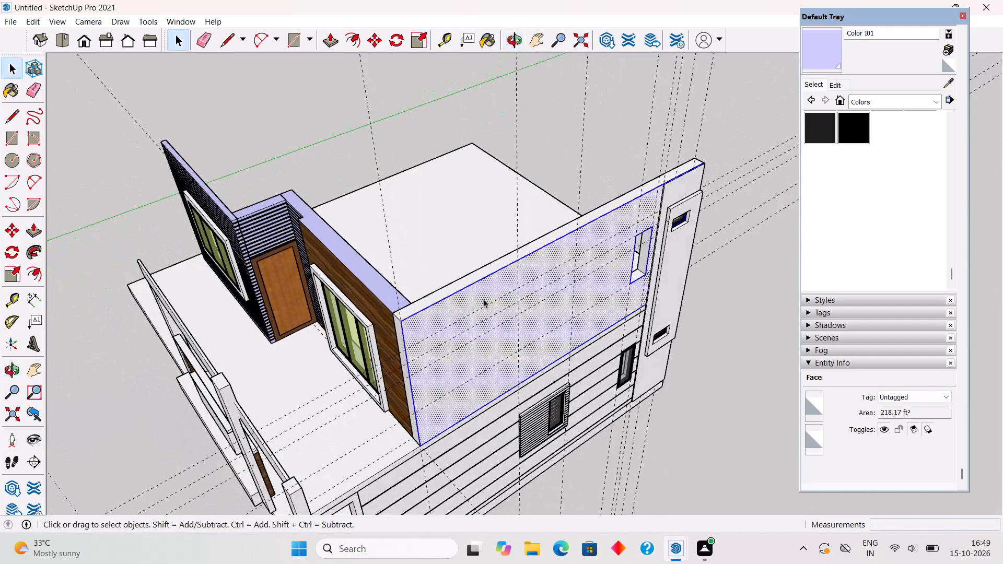
{"action": "middle_click_drag", "start_coordinate": [530, 324], "coordinate": [416, 391]}
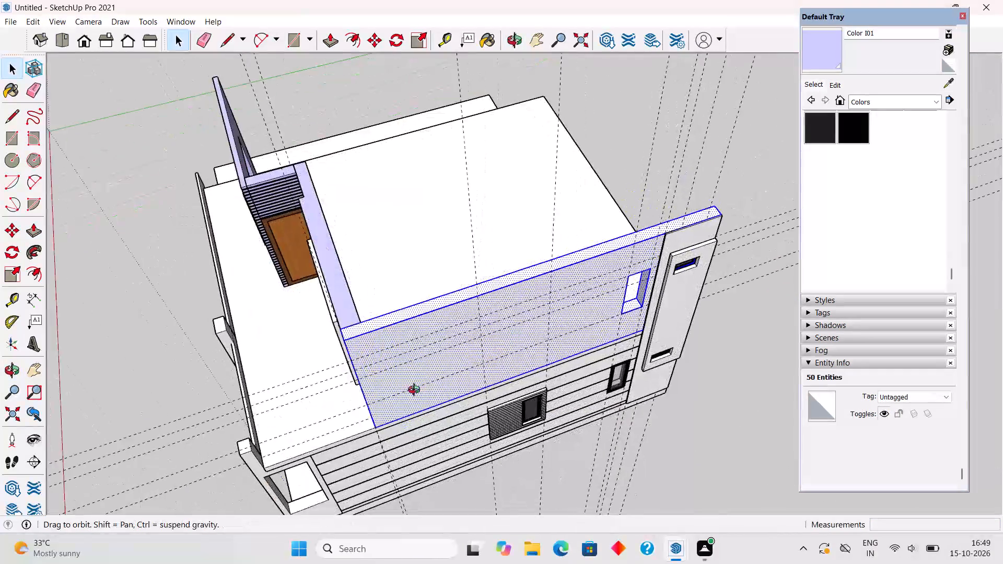
{"action": "middle_click_drag", "start_coordinate": [416, 391], "coordinate": [347, 192]}
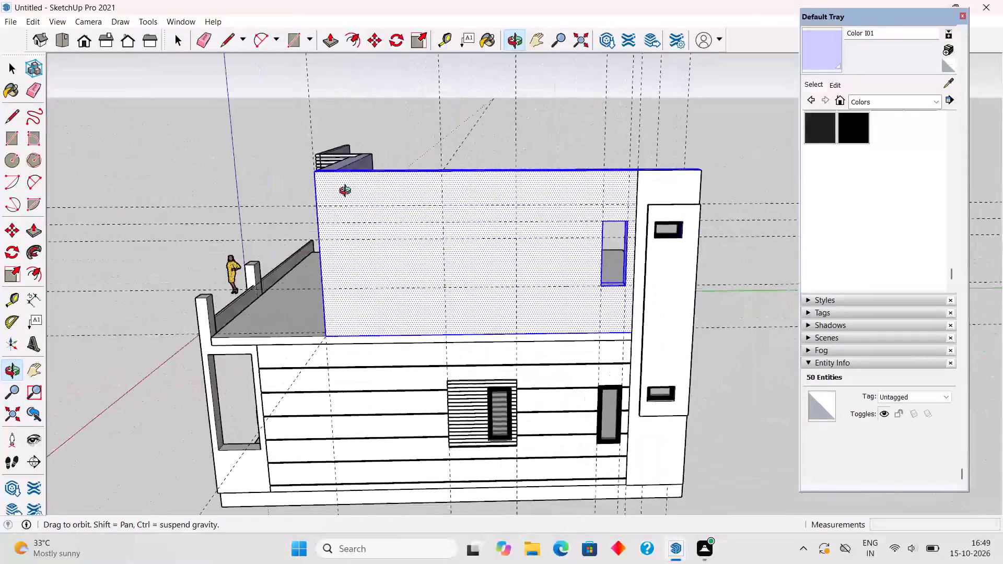
{"action": "middle_click_drag", "start_coordinate": [347, 192], "coordinate": [258, 163]}
{"action": "scroll", "coordinate": [628, 202], "scroll_direction": "up", "scroll_amount": 5}
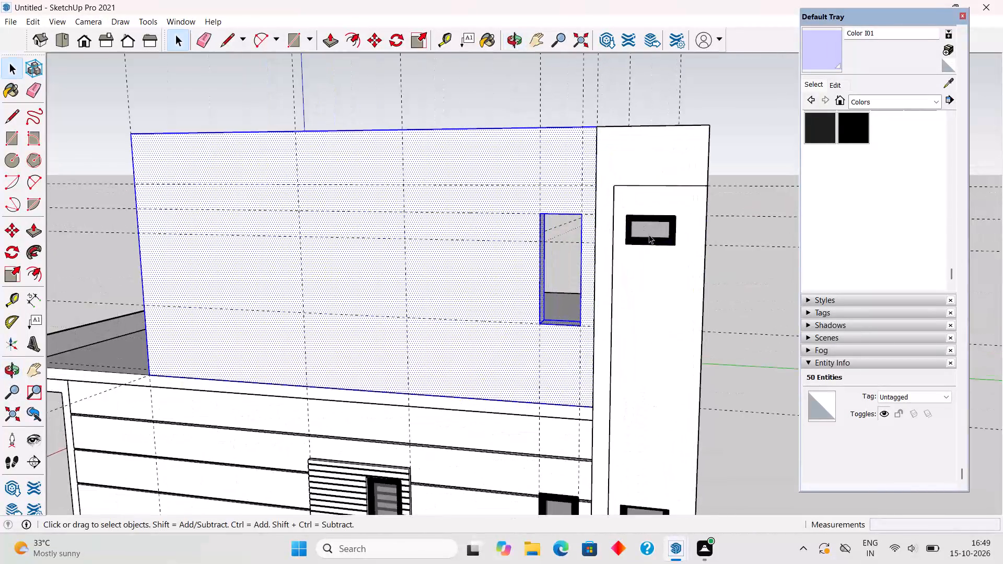
{"action": "scroll", "coordinate": [649, 234], "scroll_direction": "up", "scroll_amount": 9}
{"action": "middle_click_drag", "start_coordinate": [578, 235], "coordinate": [156, 259]}
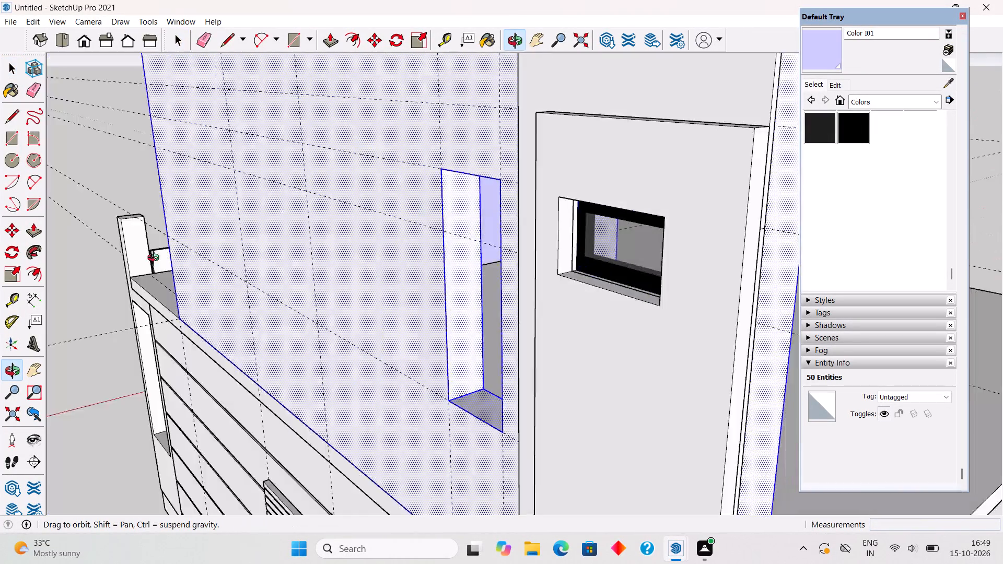
{"action": "middle_click_drag", "start_coordinate": [156, 259], "coordinate": [518, 298]}
{"action": "scroll", "coordinate": [518, 298], "scroll_direction": "down", "scroll_amount": 13}
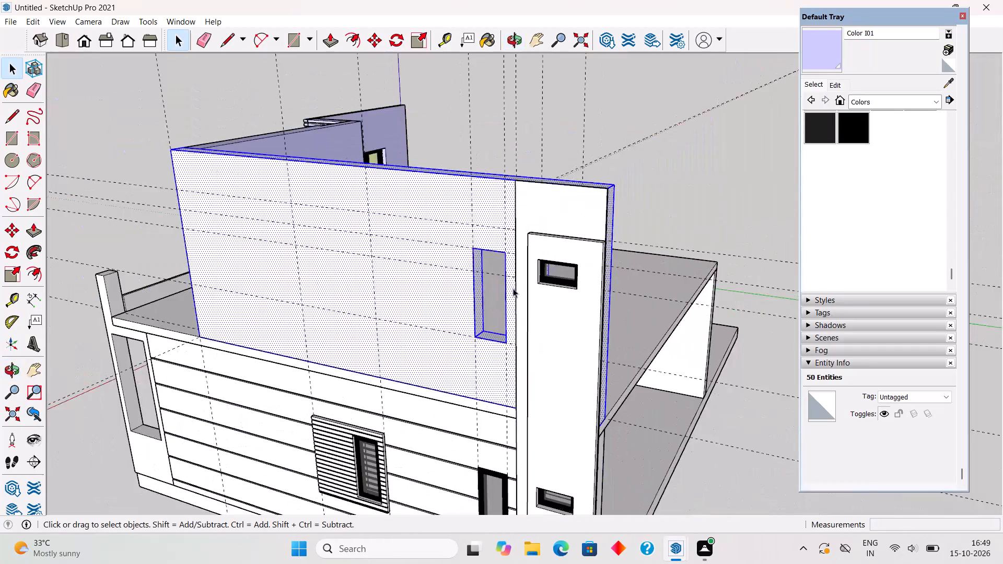
{"action": "scroll", "coordinate": [513, 288], "scroll_direction": "down", "scroll_amount": 1}
{"action": "left_click", "coordinate": [670, 180]}
{"action": "middle_click_drag", "start_coordinate": [194, 364], "coordinate": [380, 343]}
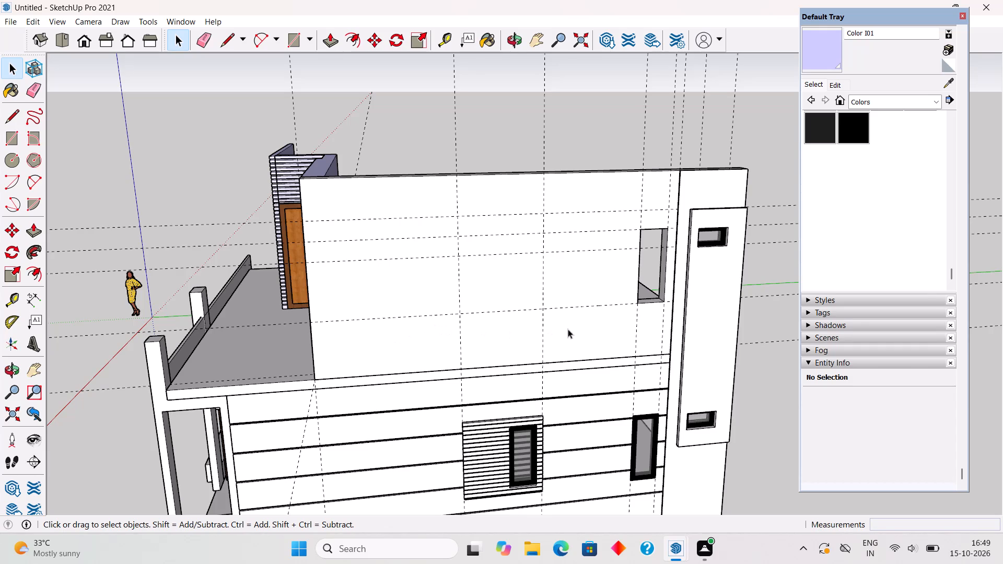
{"action": "scroll", "coordinate": [568, 329], "scroll_direction": "down", "scroll_amount": 1}
{"action": "middle_click_drag", "start_coordinate": [568, 329], "coordinate": [523, 335]}
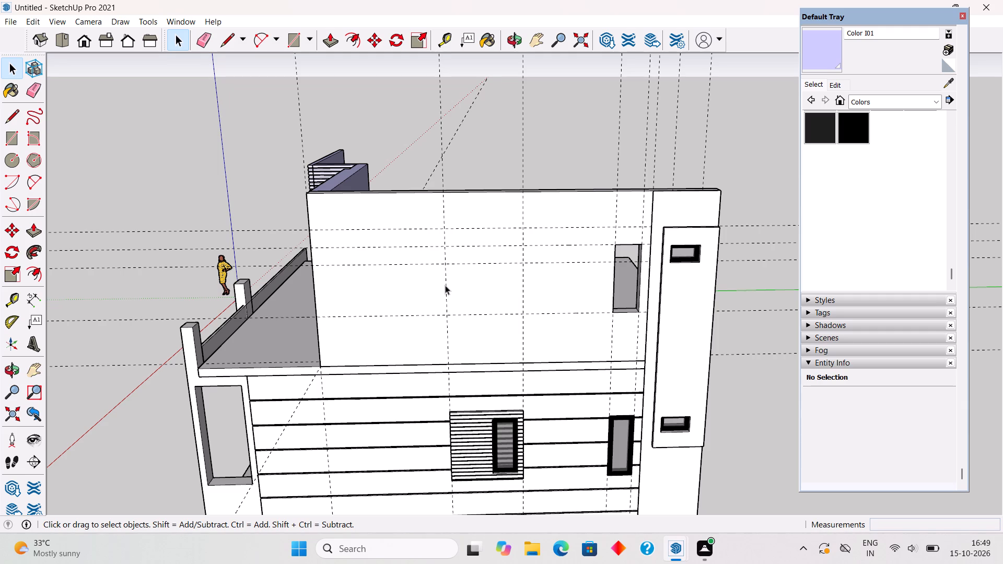
Add two successive vertical guides 1.5' apart on the upper-floor wall, starting from the guide at the louvred panel's outer edge.
{"action": "key", "text": "t"}
{"action": "left_click", "coordinate": [445, 300]}
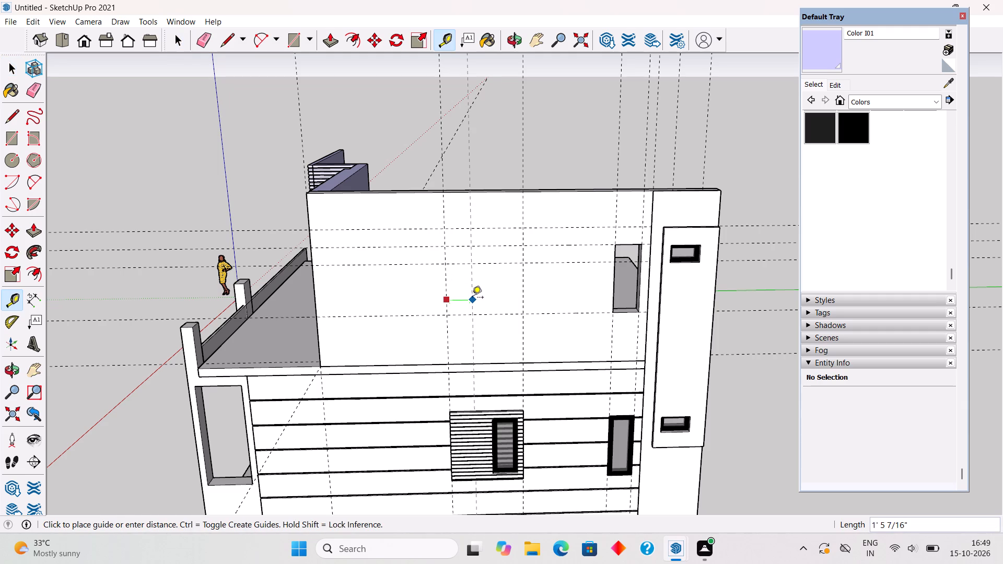
{"action": "type", "text": "1.5'"}
{"action": "key", "text": "Return"}
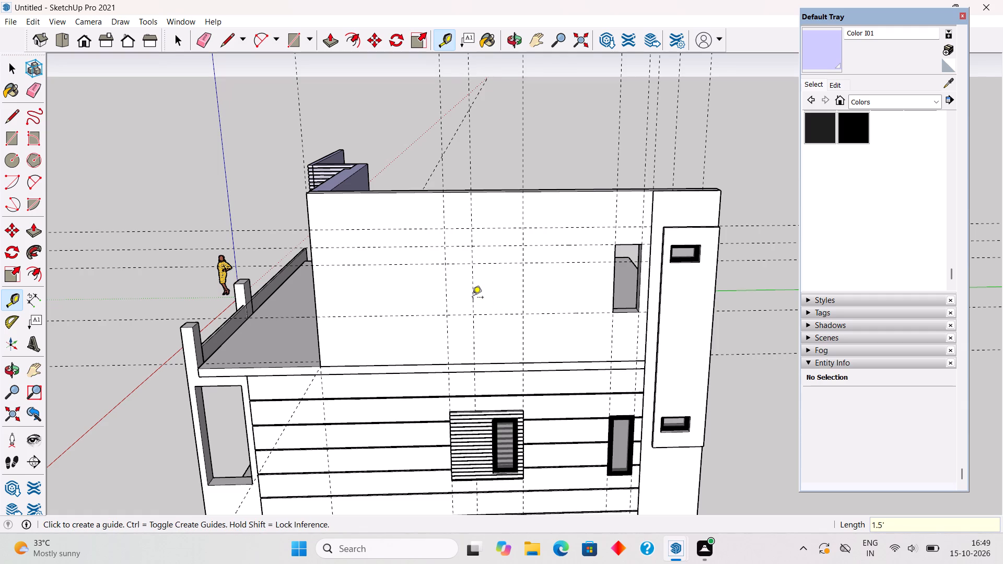
{"action": "left_click", "coordinate": [474, 292]}
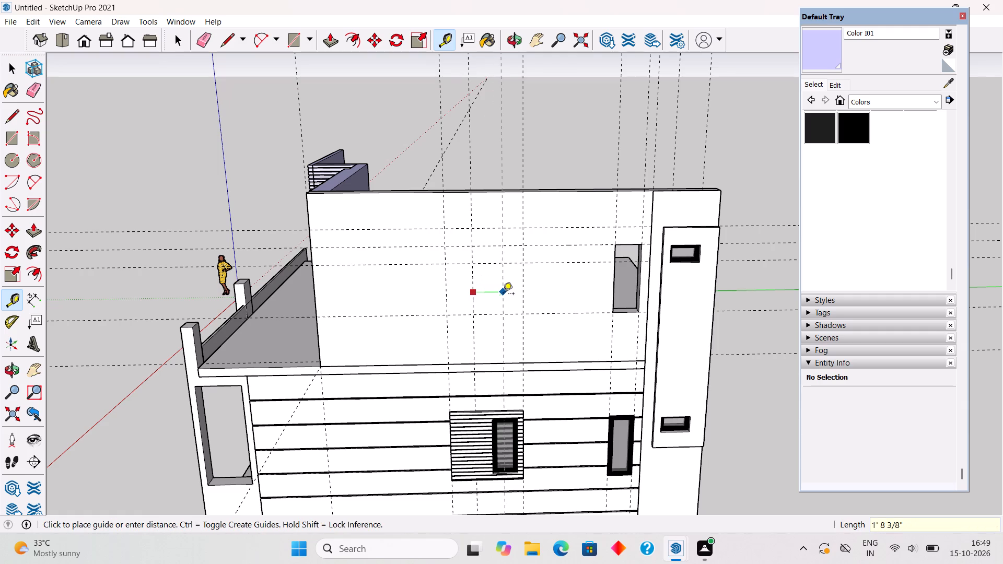
{"action": "type", "text": "1.5'"}
{"action": "key", "text": "Return"}
{"action": "key", "text": "space"}
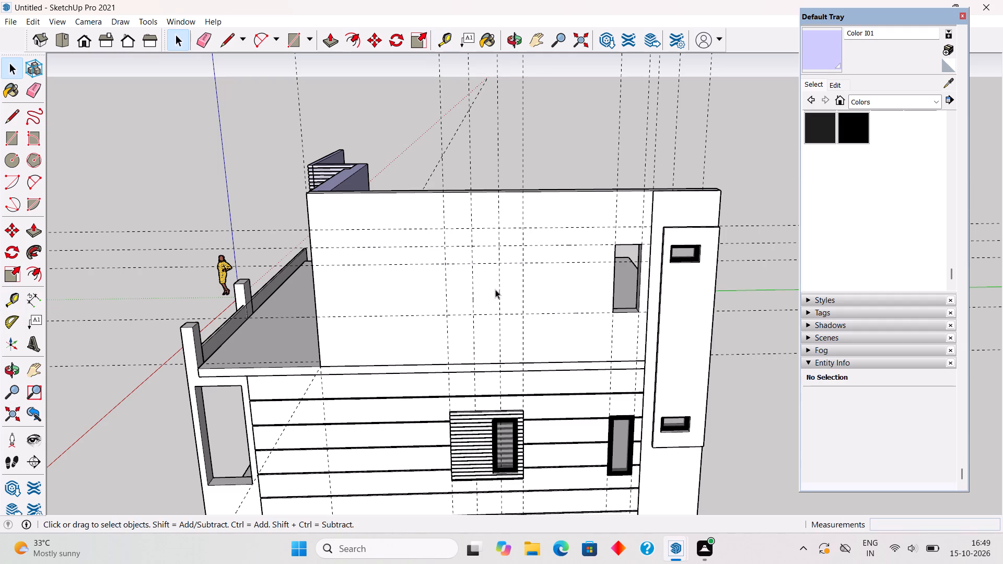
Draw a 4' by 1' 6" upright rectangle between the two new guides, level with the existing tall opening.
{"action": "key", "text": "r"}
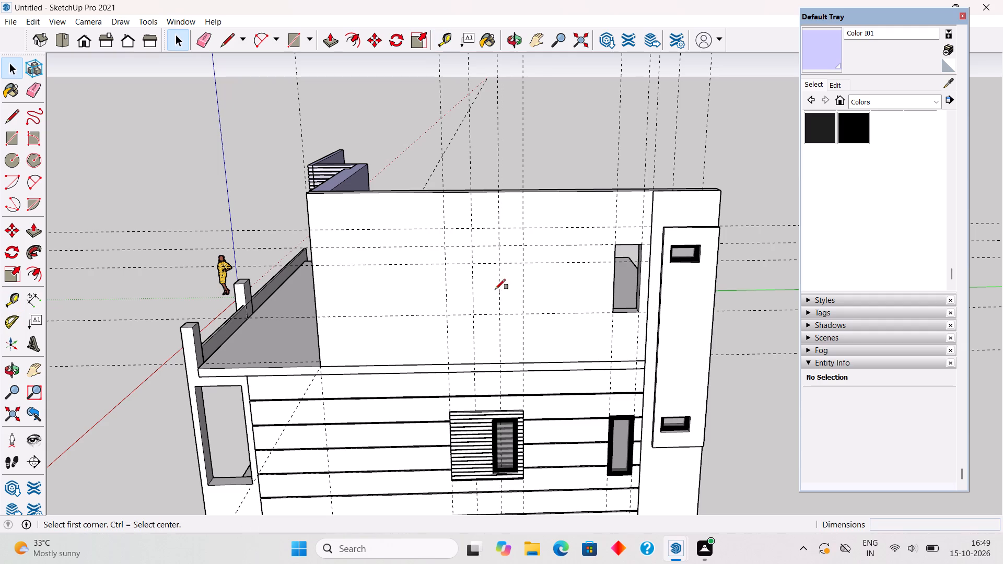
{"action": "left_click", "coordinate": [472, 247]}
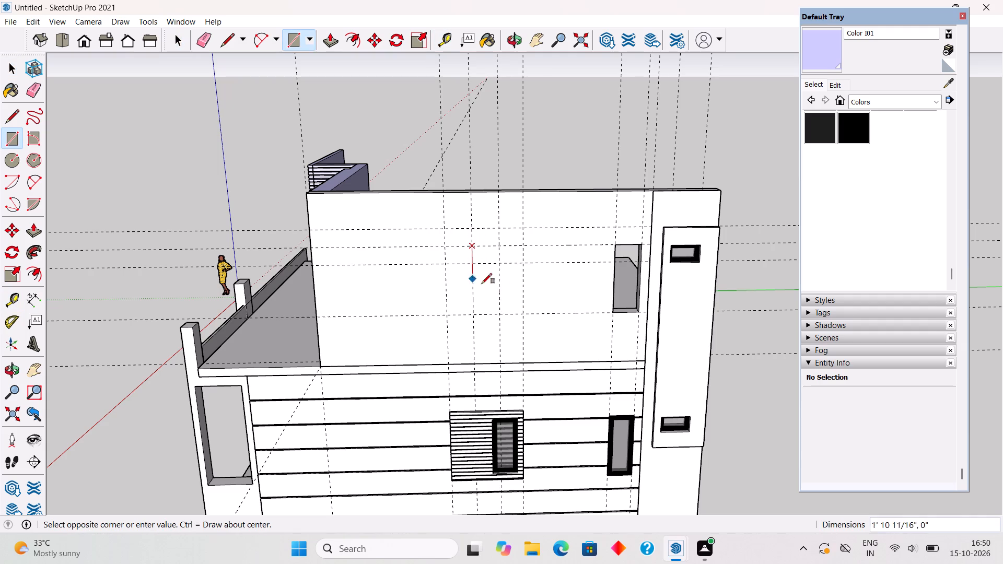
{"action": "left_click", "coordinate": [497, 315]}
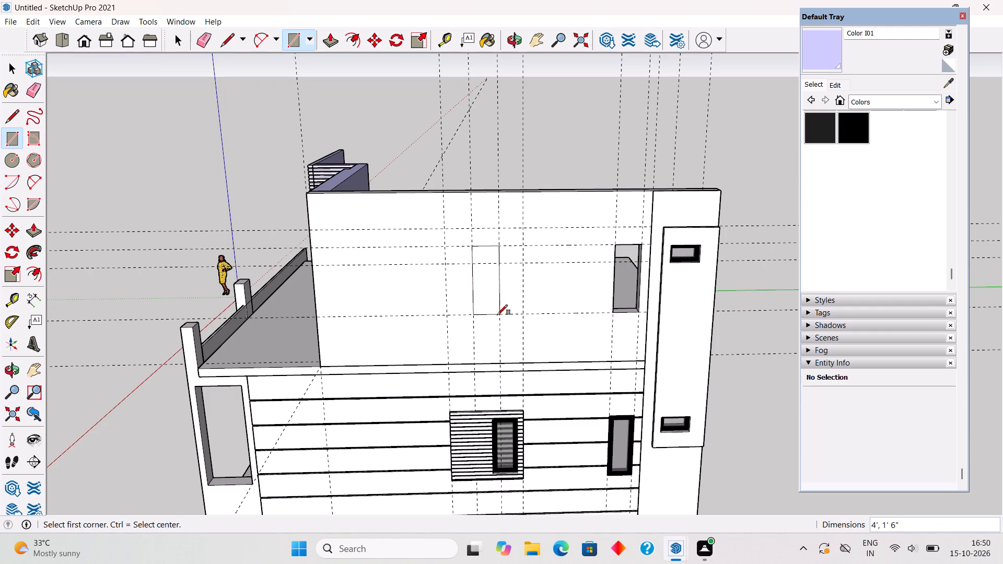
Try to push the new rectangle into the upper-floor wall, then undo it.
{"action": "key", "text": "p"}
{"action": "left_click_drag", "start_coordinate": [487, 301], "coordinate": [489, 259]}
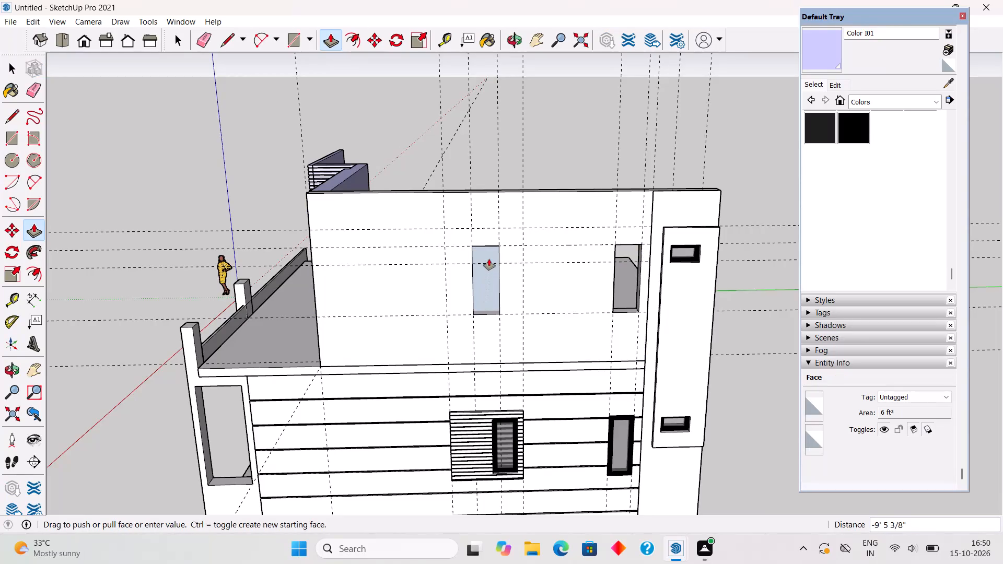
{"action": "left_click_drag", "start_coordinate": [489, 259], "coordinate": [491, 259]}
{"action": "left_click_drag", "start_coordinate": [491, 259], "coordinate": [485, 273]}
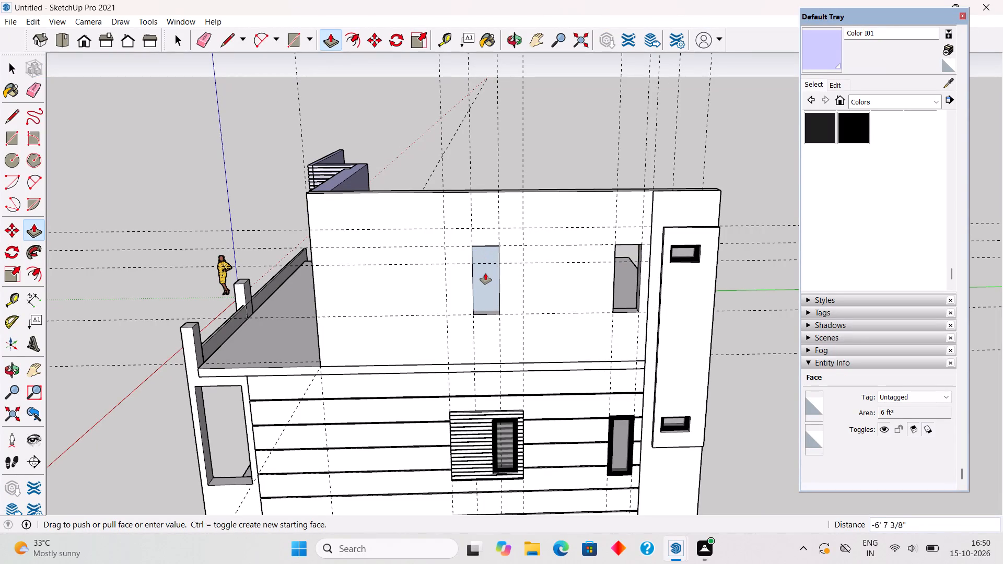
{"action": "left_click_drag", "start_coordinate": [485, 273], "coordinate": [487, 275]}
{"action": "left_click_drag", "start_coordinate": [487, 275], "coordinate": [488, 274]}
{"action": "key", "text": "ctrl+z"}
Push the rectangle above the louvred panel 9" through the upper-floor wall to cut a second tall window opening.
{"action": "scroll", "coordinate": [494, 300], "scroll_direction": "up", "scroll_amount": 5}
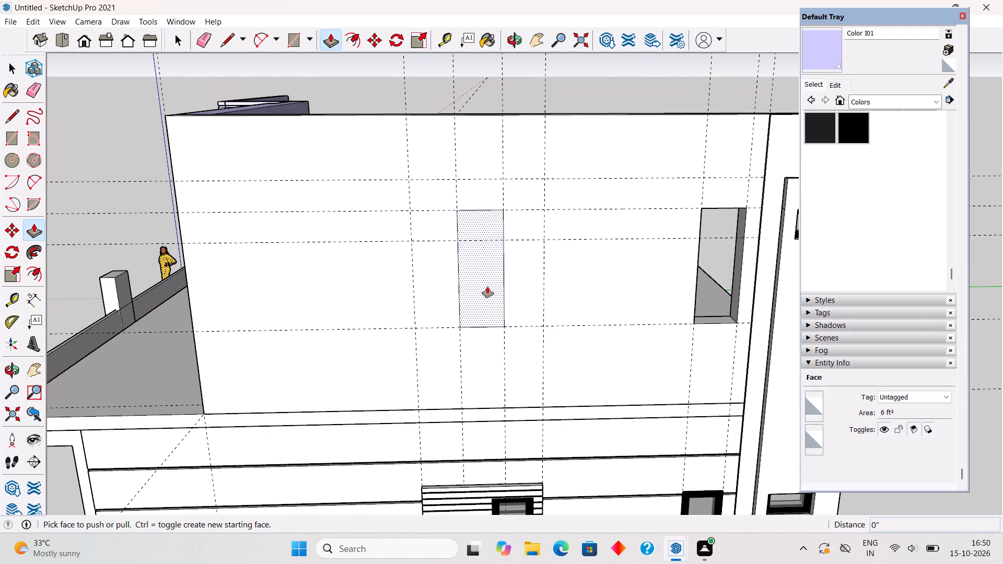
{"action": "left_click_drag", "start_coordinate": [491, 309], "coordinate": [480, 258]}
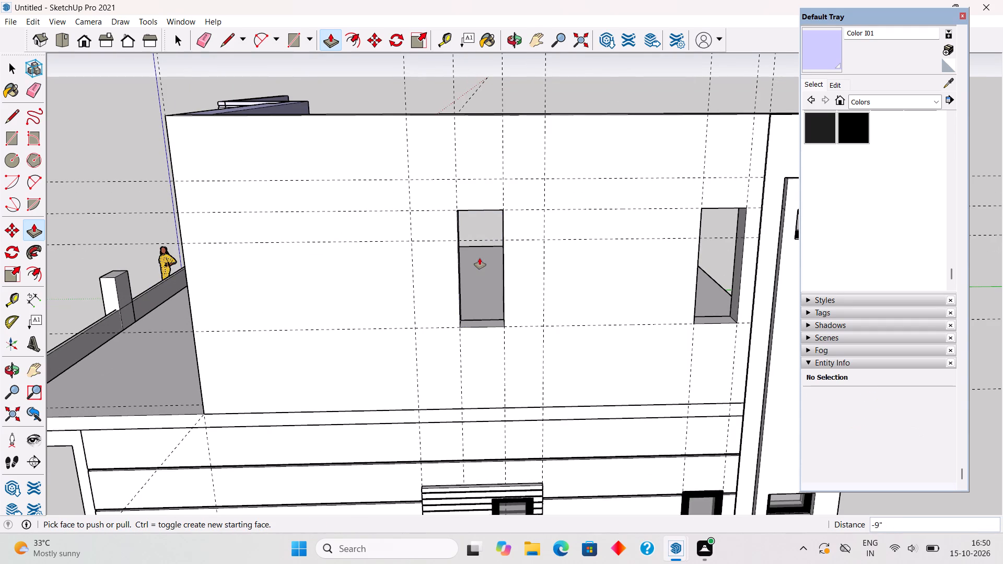
{"action": "key", "text": "space"}
{"action": "scroll", "coordinate": [480, 258], "scroll_direction": "down", "scroll_amount": 6}
{"action": "scroll", "coordinate": [532, 254], "scroll_direction": "up", "scroll_amount": 2}
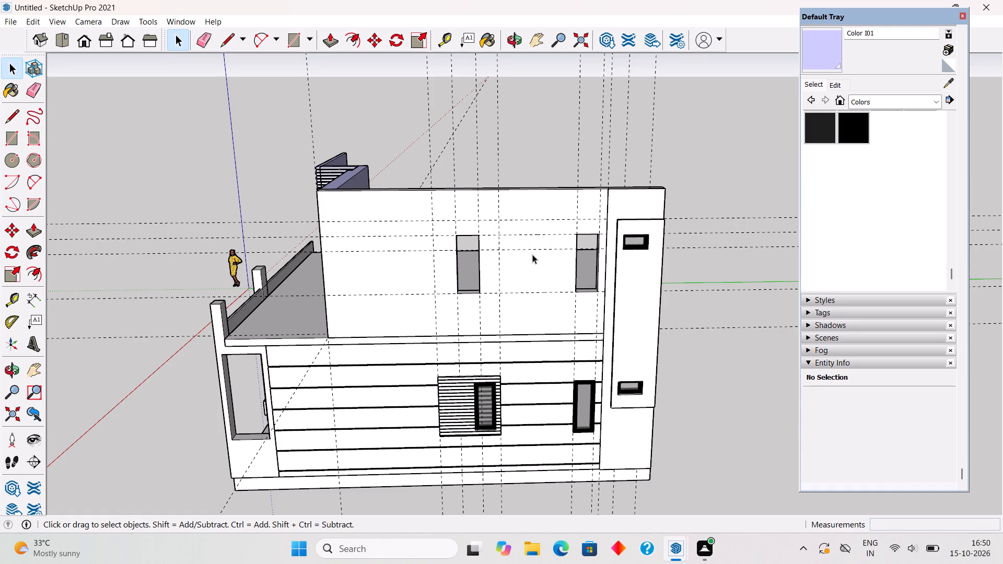
Add a vertical guide 3' from the second tall opening's edge, toward the first tall opening.
{"action": "key", "text": "t"}
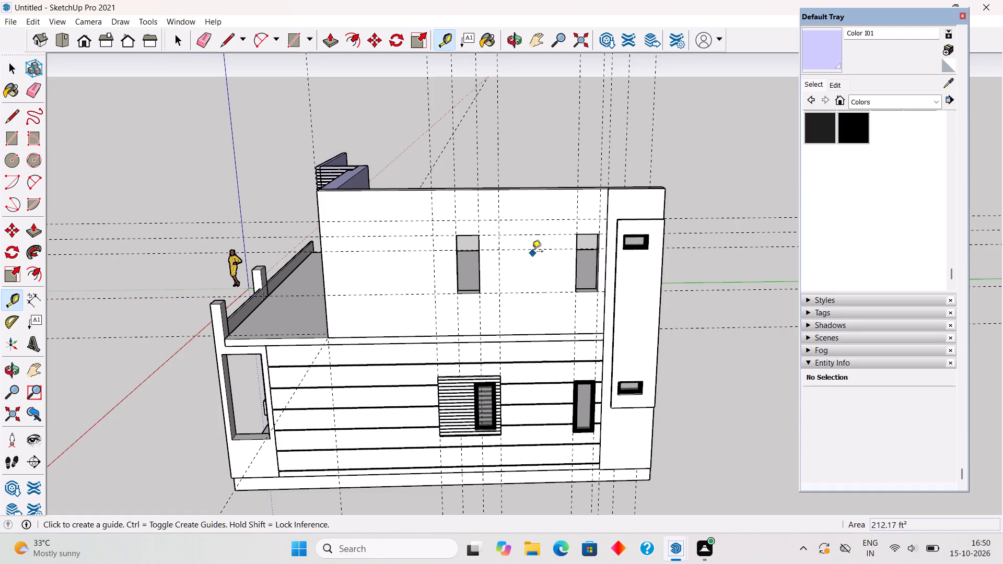
{"action": "left_click", "coordinate": [483, 281]}
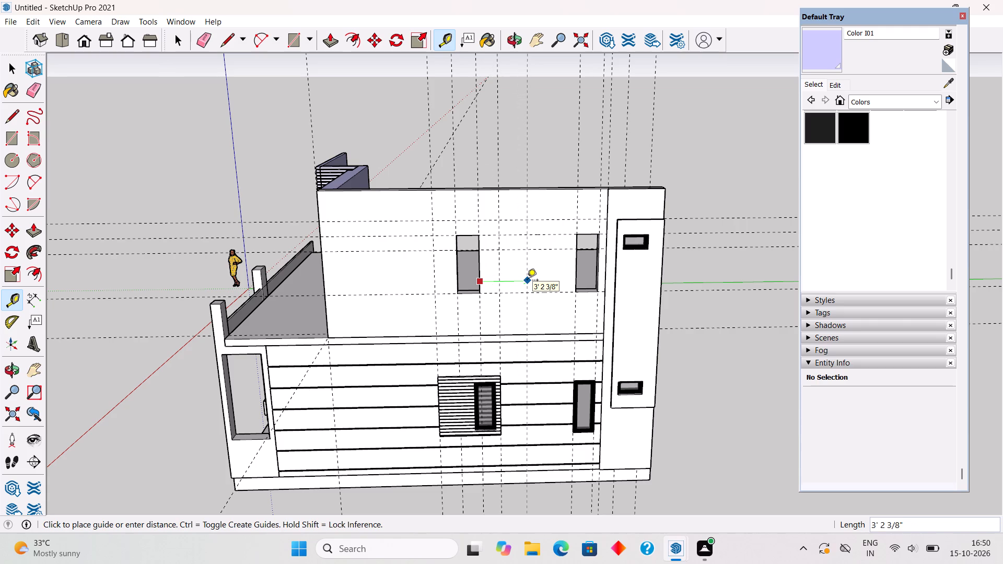
{"action": "type", "text": "3'"}
{"action": "key", "text": "Return"}
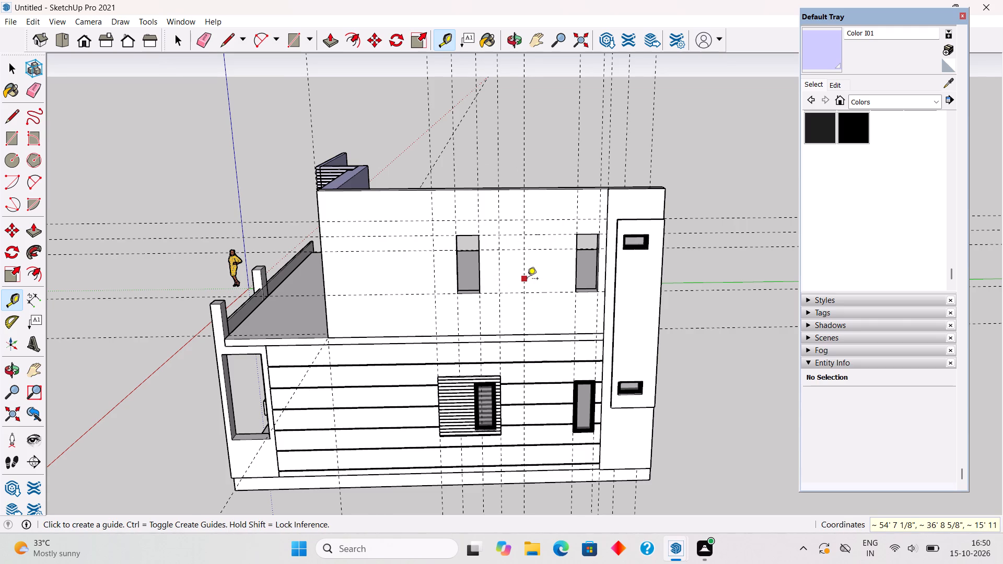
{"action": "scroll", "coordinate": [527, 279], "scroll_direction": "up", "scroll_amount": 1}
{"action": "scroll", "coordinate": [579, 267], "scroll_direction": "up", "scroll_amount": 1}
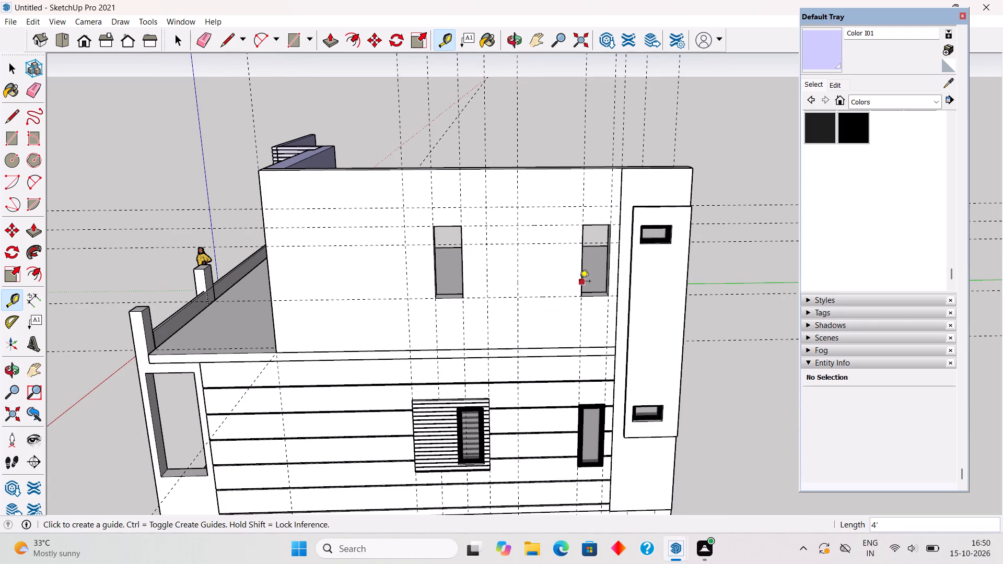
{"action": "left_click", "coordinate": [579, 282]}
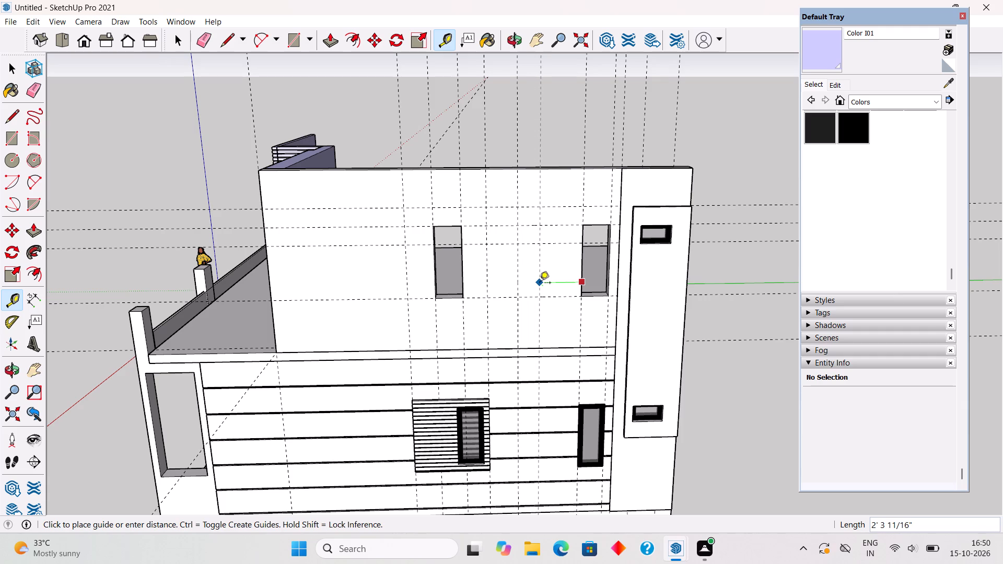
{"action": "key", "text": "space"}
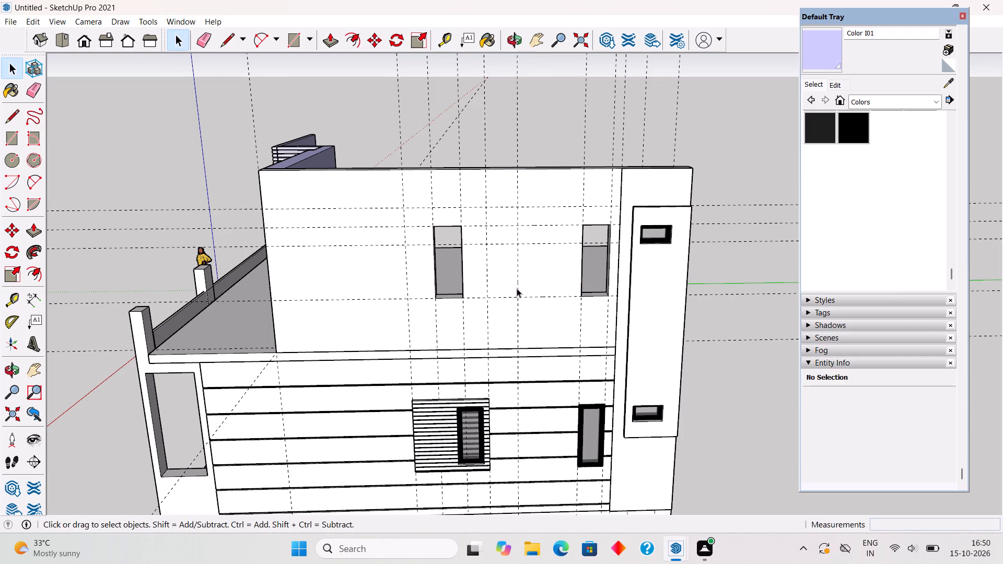
Add vertical guides 1.5' to either side of the new guide between the two tall openings.
{"action": "scroll", "coordinate": [517, 288], "scroll_direction": "up", "scroll_amount": 6}
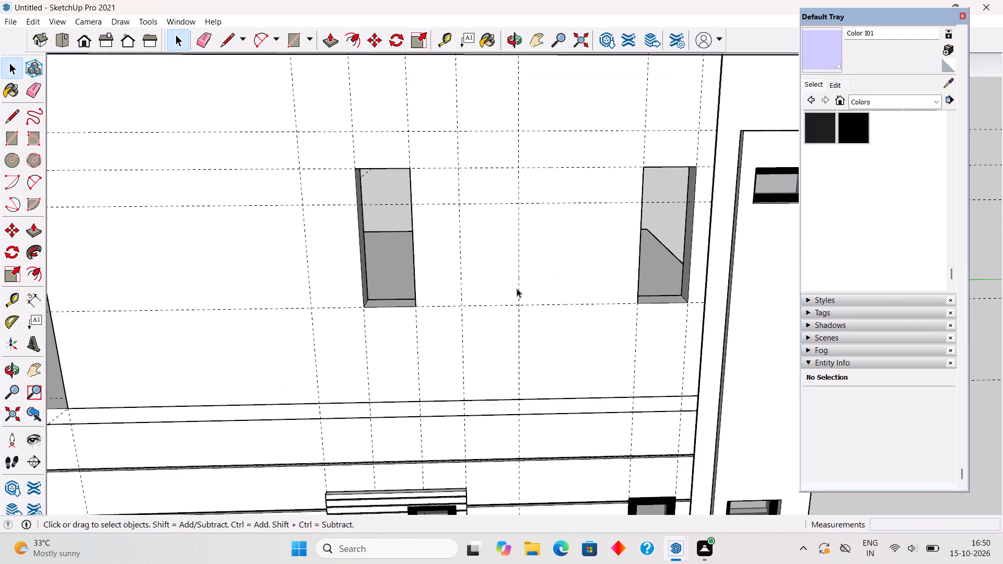
{"action": "key", "text": "t"}
{"action": "left_click", "coordinate": [521, 271]}
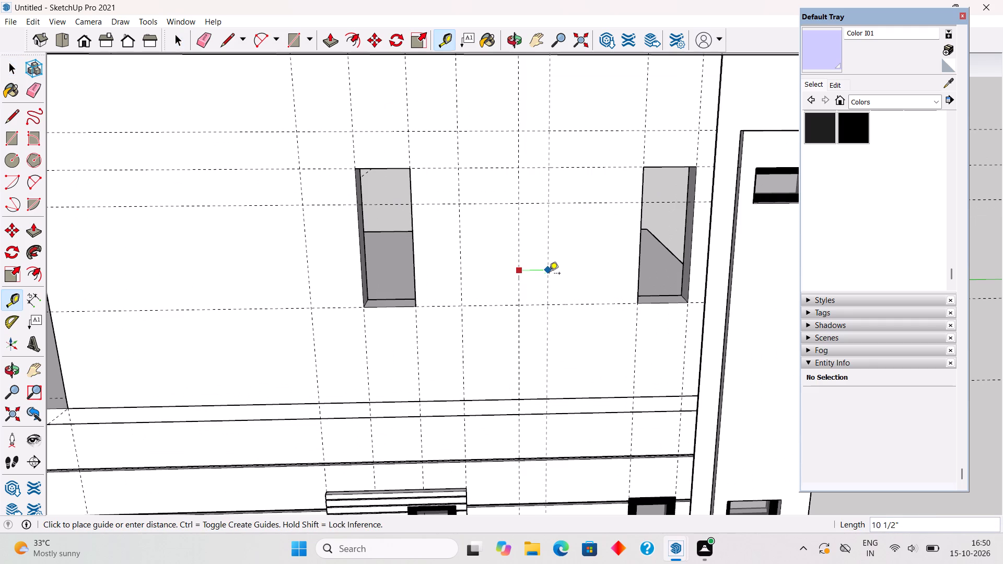
{"action": "type", "text": "1.5'"}
{"action": "key", "text": "Return"}
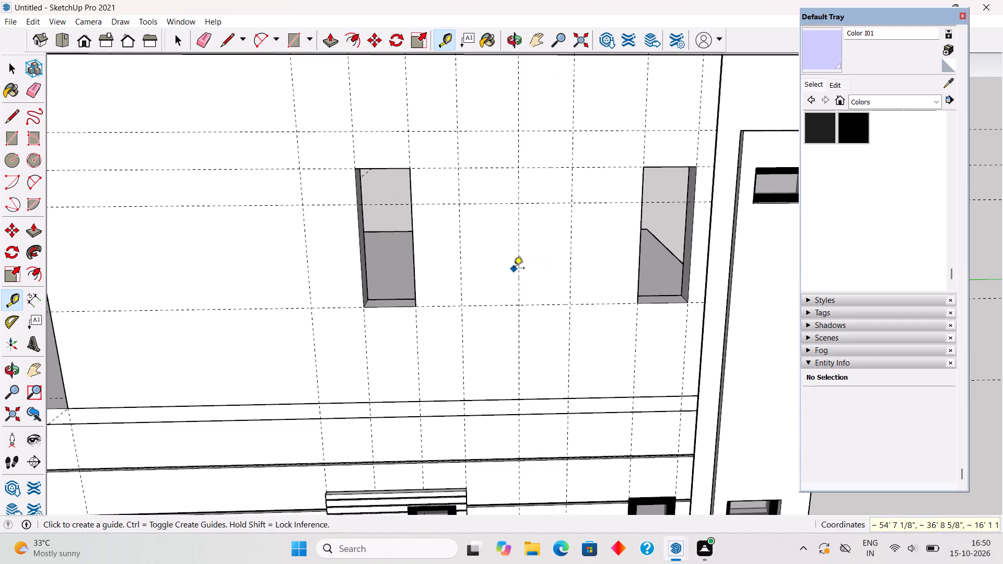
{"action": "left_click", "coordinate": [517, 283]}
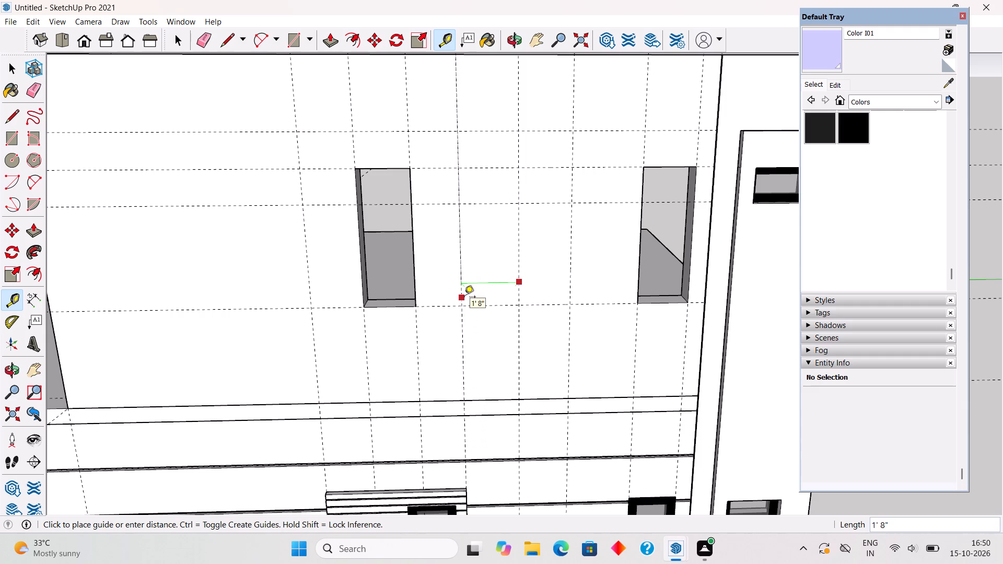
{"action": "type", "text": "1.5'"}
{"action": "key", "text": "Return"}
{"action": "scroll", "coordinate": [472, 295], "scroll_direction": "down", "scroll_amount": 2}
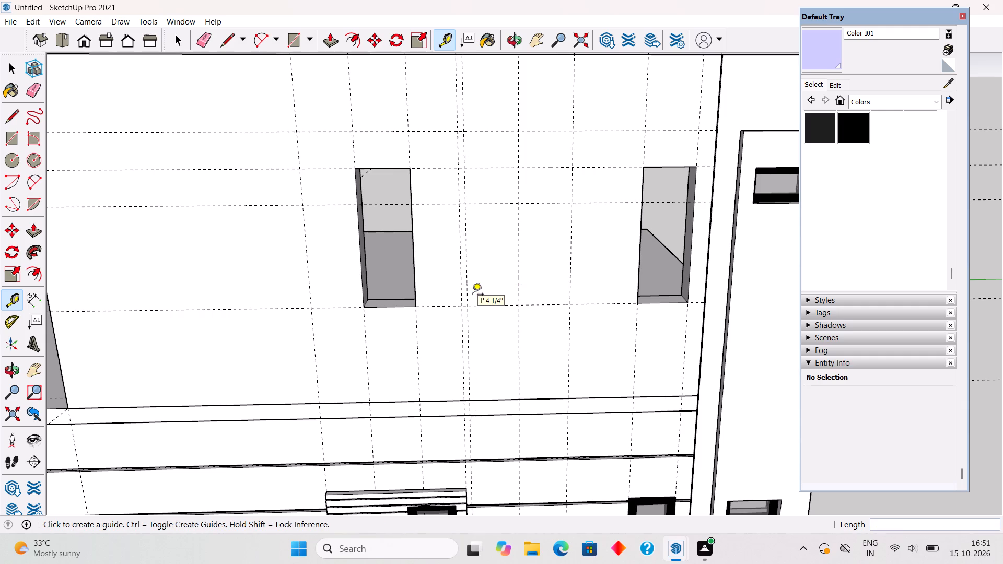
Undo the three added vertical guides and the second tall window opening in the upper-floor wall.
{"action": "scroll", "coordinate": [472, 295], "scroll_direction": "down", "scroll_amount": 2}
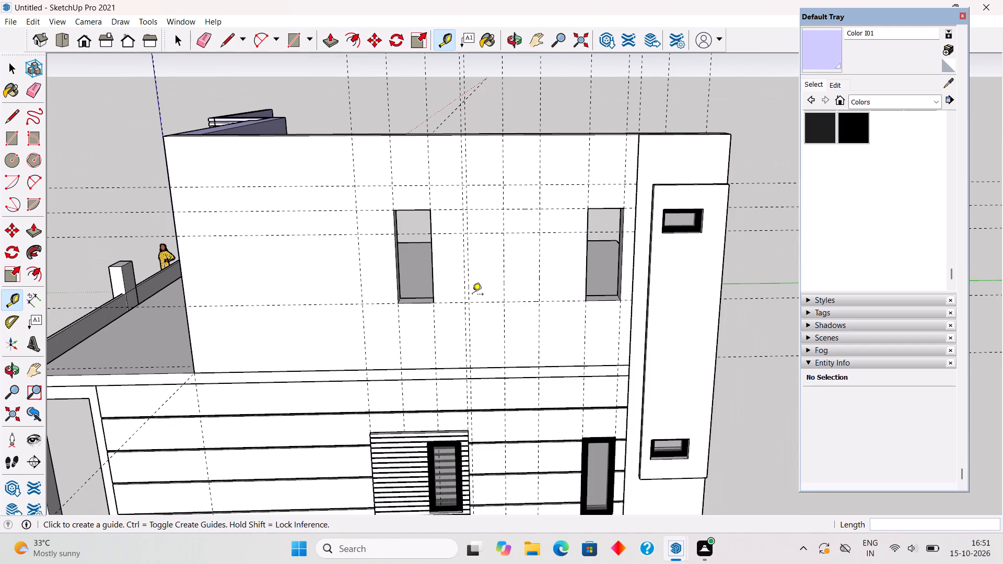
{"action": "scroll", "coordinate": [472, 295], "scroll_direction": "down", "scroll_amount": 3}
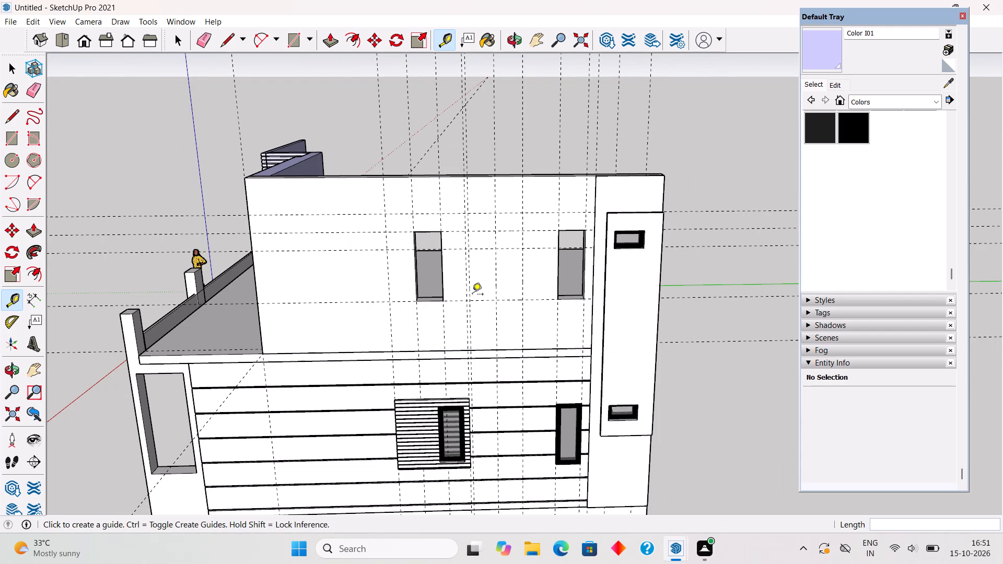
{"action": "scroll", "coordinate": [472, 295], "scroll_direction": "down", "scroll_amount": 7}
{"action": "scroll", "coordinate": [505, 396], "scroll_direction": "up", "scroll_amount": 3}
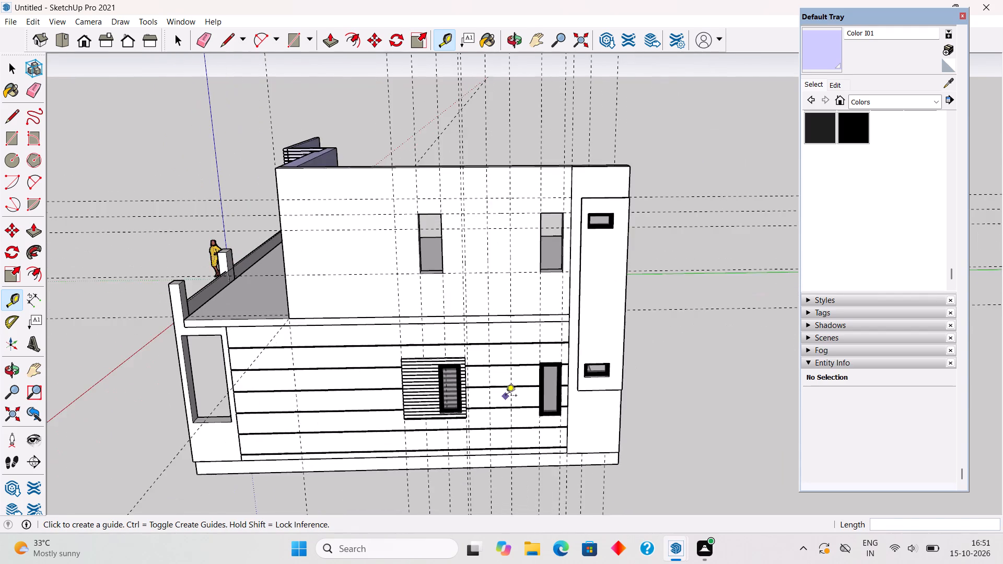
{"action": "scroll", "coordinate": [516, 393], "scroll_direction": "up", "scroll_amount": 1}
{"action": "middle_click_drag", "start_coordinate": [538, 394], "coordinate": [576, 398]}
{"action": "scroll", "coordinate": [496, 312], "scroll_direction": "up", "scroll_amount": 2}
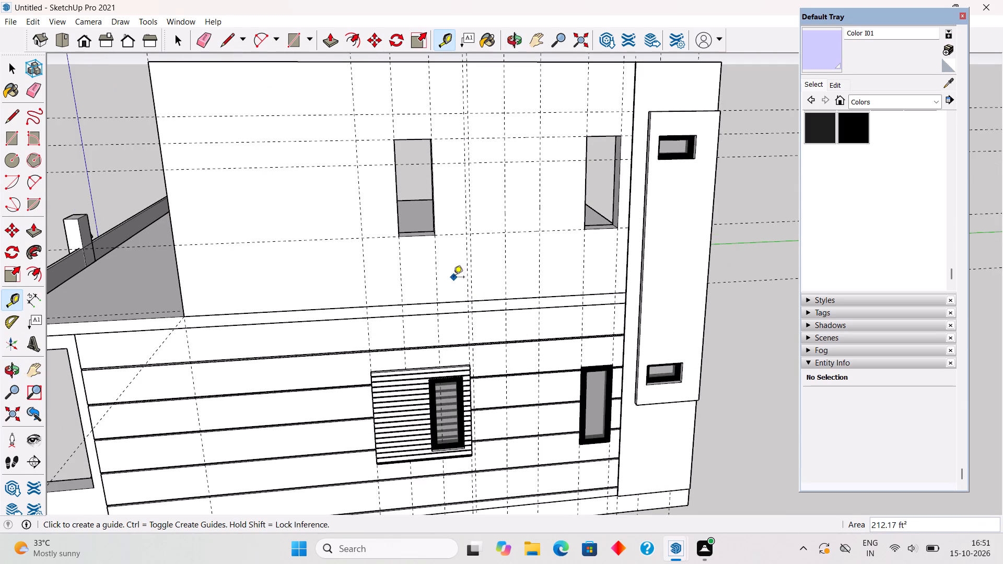
{"action": "key", "text": "ctrl+z"}
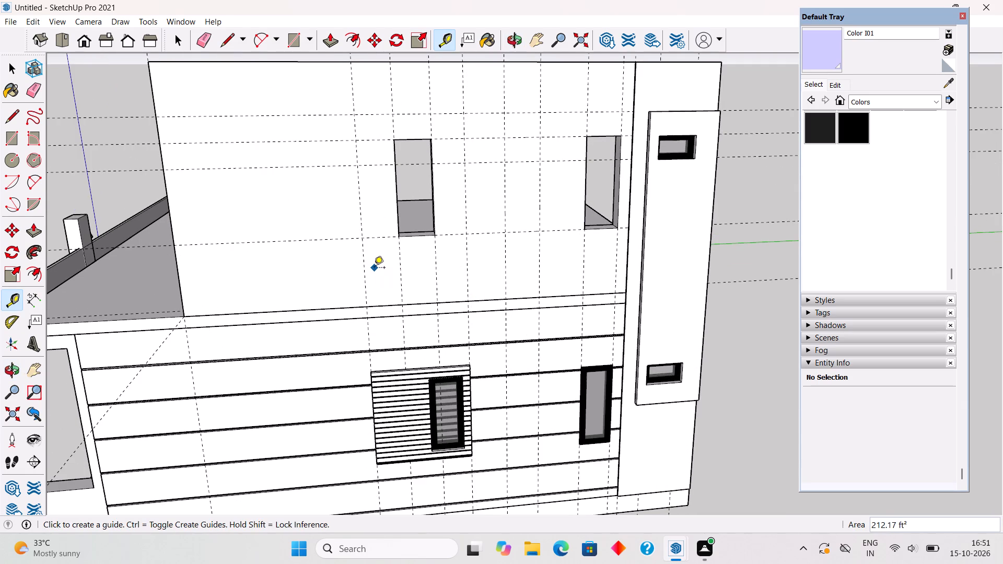
{"action": "key", "text": "ctrl+z"}
{"action": "key", "text": "ctrl+z"}
{"action": "key", "text": "ctrl+z"}
{"action": "key", "text": "ctrl+z"}
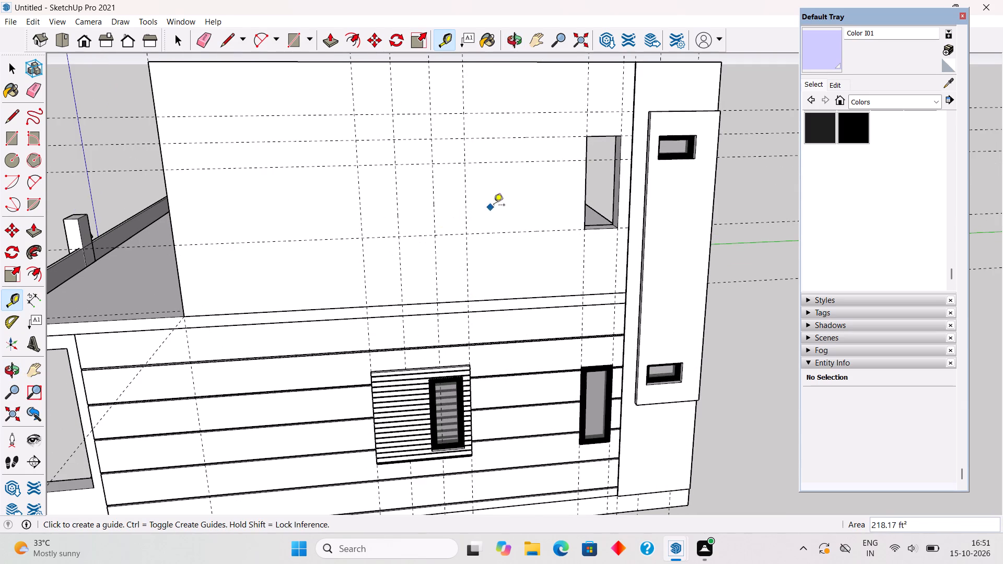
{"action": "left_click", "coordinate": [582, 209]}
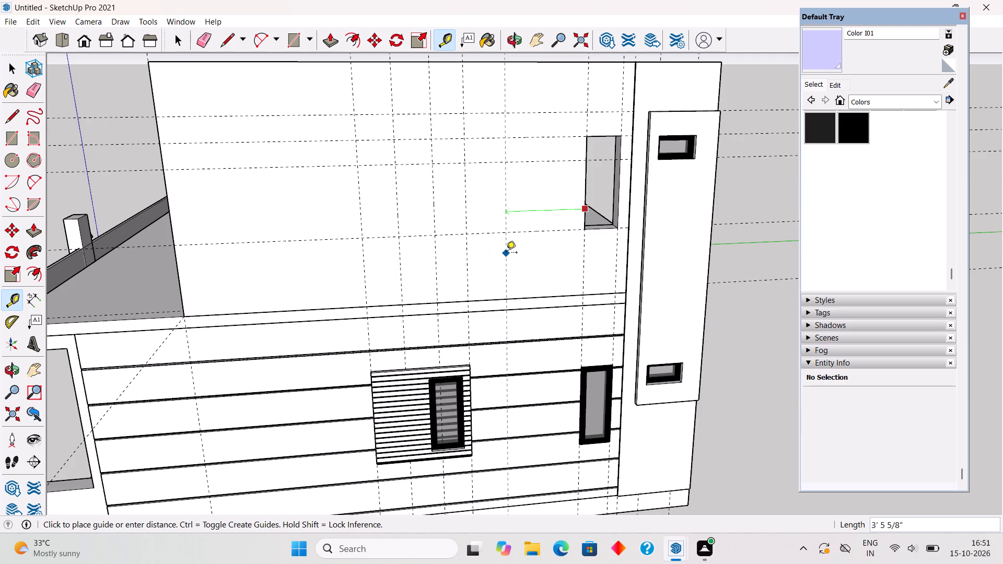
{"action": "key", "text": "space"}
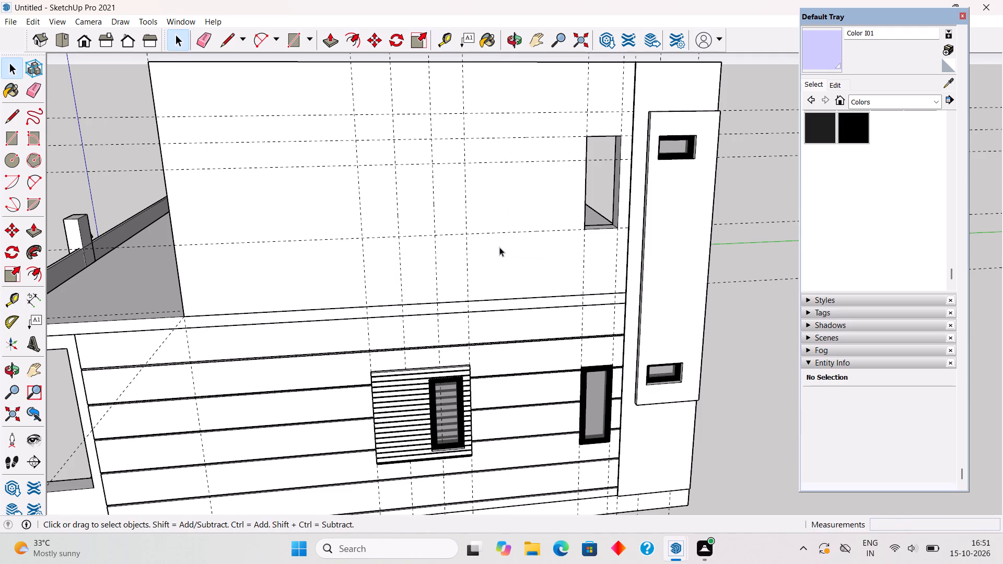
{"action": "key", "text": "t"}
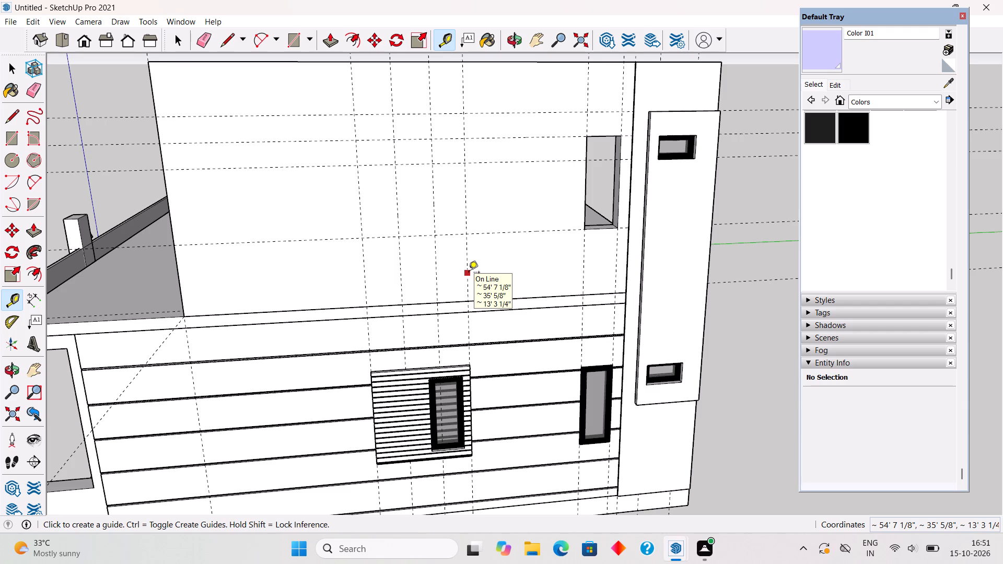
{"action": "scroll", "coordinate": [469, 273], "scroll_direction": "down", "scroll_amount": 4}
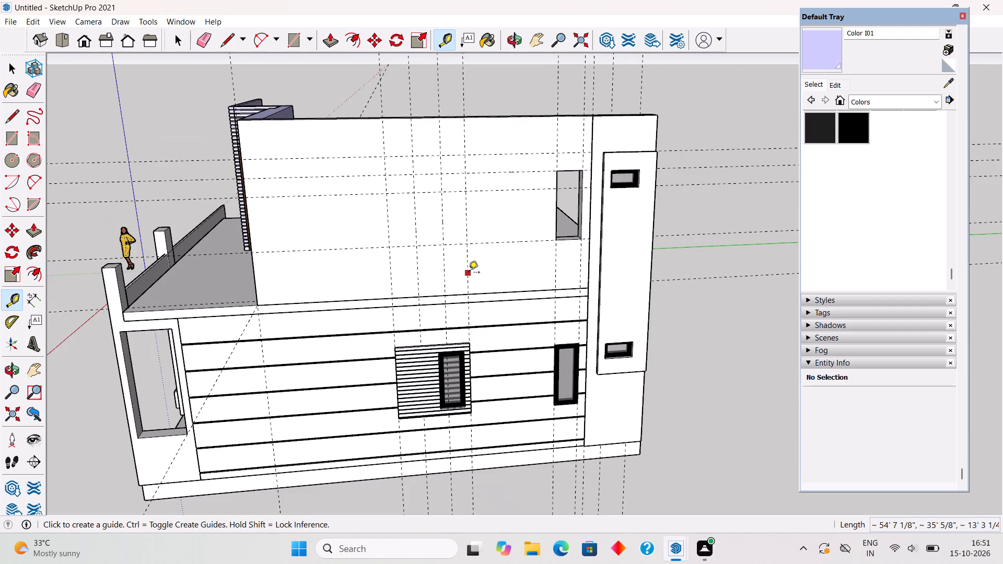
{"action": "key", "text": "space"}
Group the ground-floor louvred panel together with the parts of the black-framed window set in it.
{"action": "scroll", "coordinate": [448, 373], "scroll_direction": "up", "scroll_amount": 10}
{"action": "double_click", "coordinate": [410, 372]}
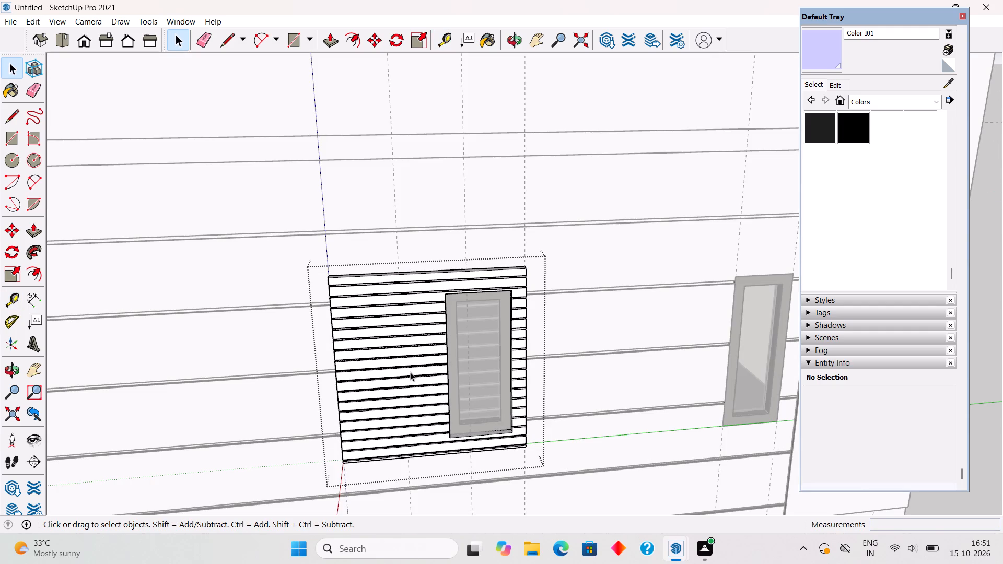
{"action": "left_click", "coordinate": [410, 372]}
{"action": "scroll", "coordinate": [417, 364], "scroll_direction": "down", "scroll_amount": 5}
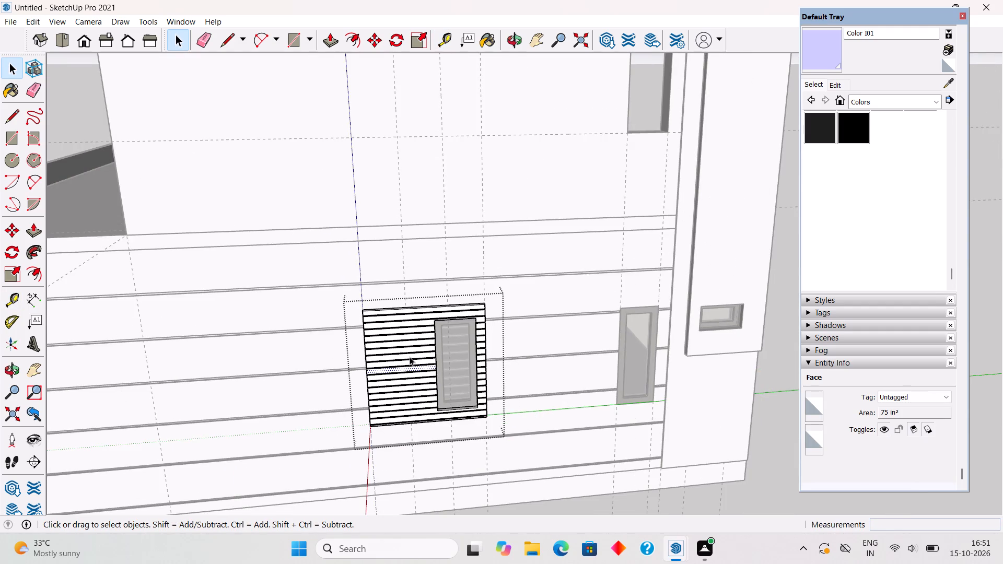
{"action": "scroll", "coordinate": [410, 357], "scroll_direction": "down", "scroll_amount": 4}
{"action": "left_click", "coordinate": [724, 318]}
{"action": "left_click", "coordinate": [418, 377]}
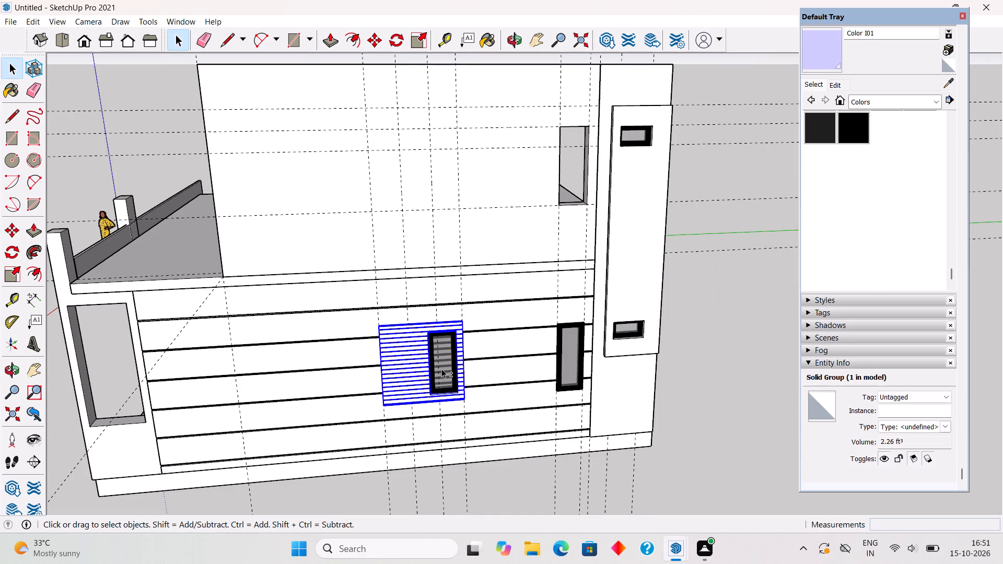
{"action": "left_click", "coordinate": [441, 369], "text": "shift"}
{"action": "scroll", "coordinate": [441, 369], "scroll_direction": "up", "scroll_amount": 10, "text": "shift"}
{"action": "scroll", "coordinate": [414, 448], "scroll_direction": "up", "scroll_amount": 5, "text": "shift"}
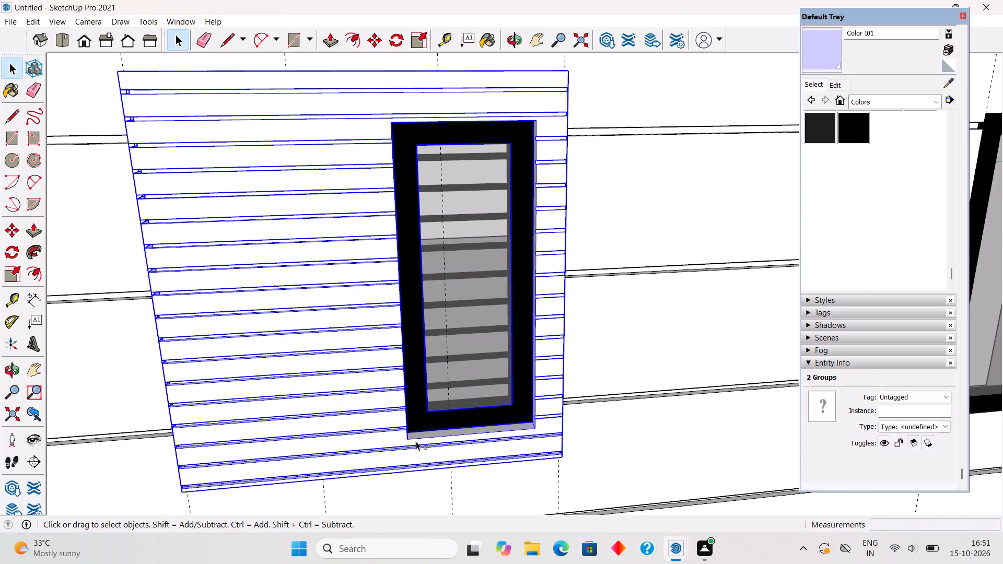
{"action": "left_click", "coordinate": [421, 420], "text": "shift"}
{"action": "right_click", "coordinate": [421, 420], "text": "shift"}
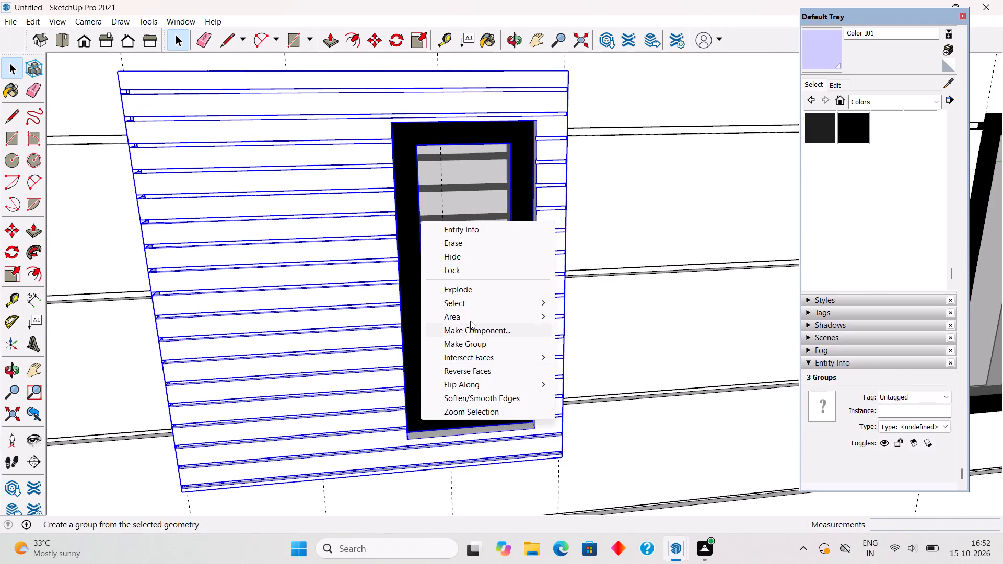
{"action": "left_click", "coordinate": [477, 342], "text": "shift"}
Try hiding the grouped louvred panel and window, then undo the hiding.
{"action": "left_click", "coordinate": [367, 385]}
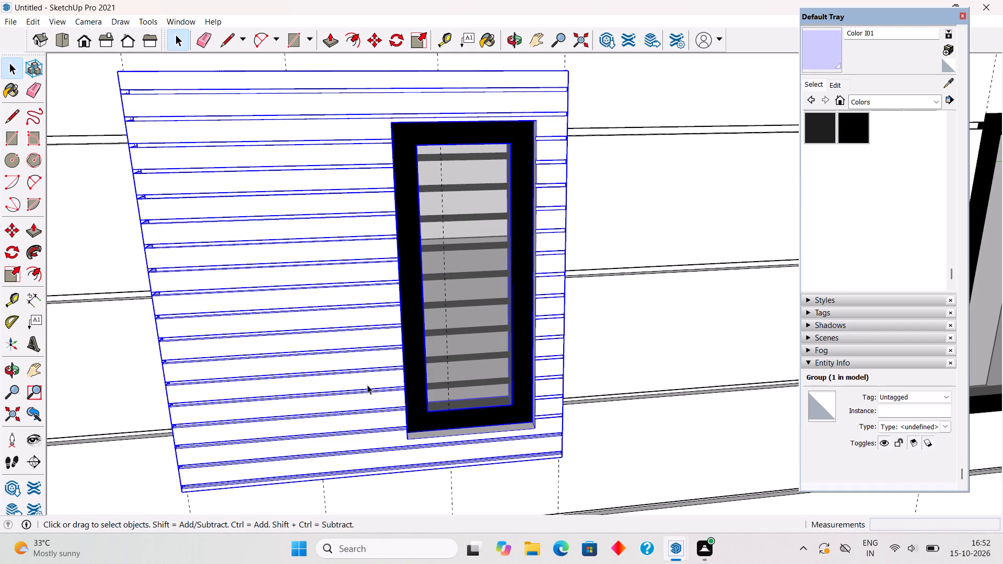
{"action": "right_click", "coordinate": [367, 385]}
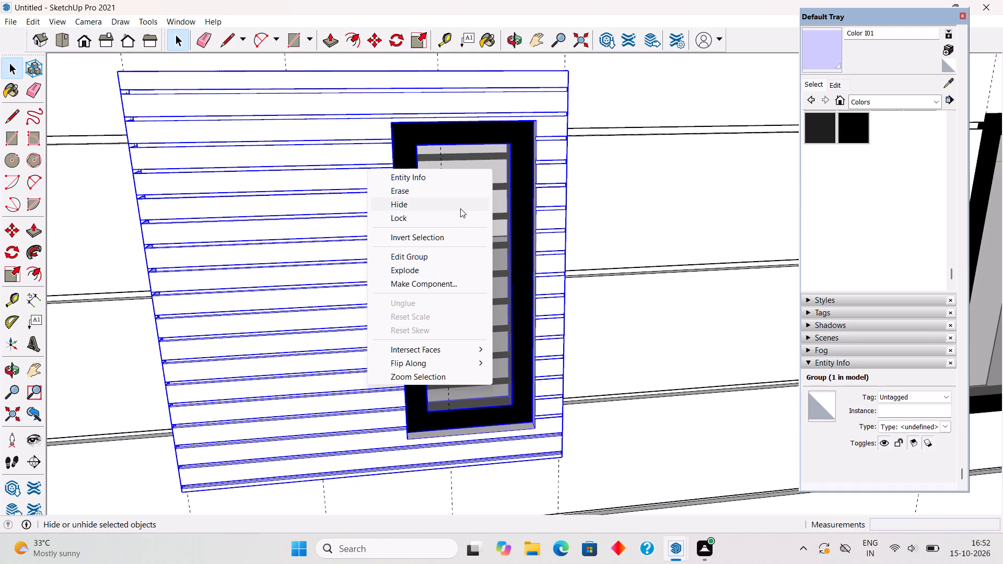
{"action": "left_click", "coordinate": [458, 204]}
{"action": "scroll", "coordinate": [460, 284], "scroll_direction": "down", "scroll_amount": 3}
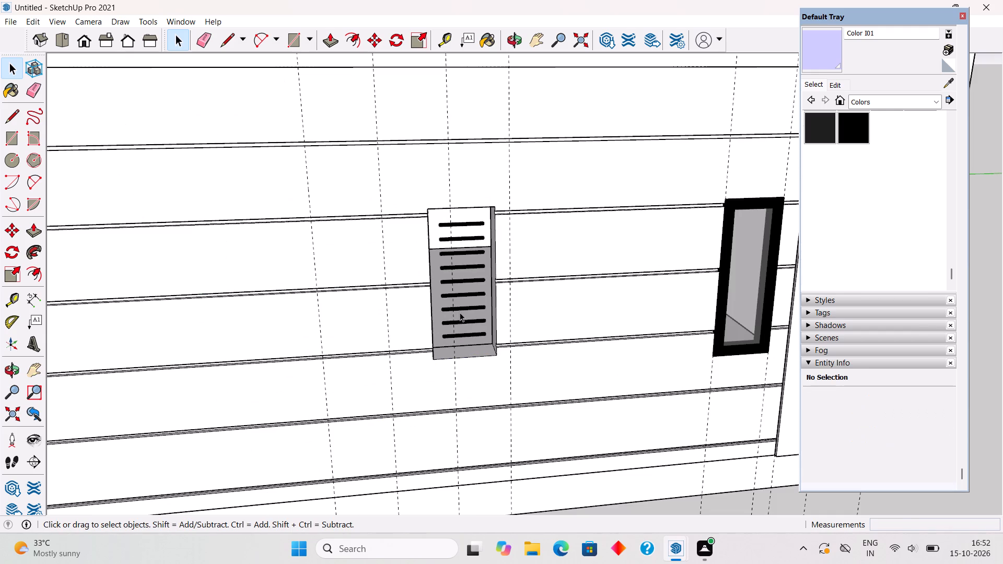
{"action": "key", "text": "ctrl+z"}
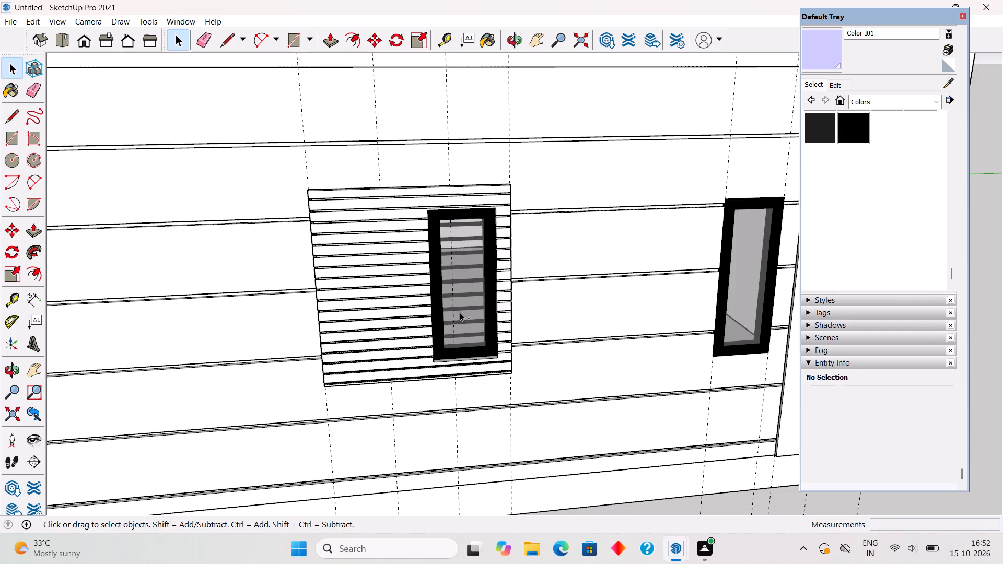
From inside the house, group the louvred window group together with the black slats behind its frame.
{"action": "middle_click_drag", "start_coordinate": [429, 331], "coordinate": [307, 362], "text": "ctrl"}
{"action": "scroll", "coordinate": [354, 352], "scroll_direction": "down", "scroll_amount": 4}
{"action": "scroll", "coordinate": [285, 370], "scroll_direction": "down", "scroll_amount": 5}
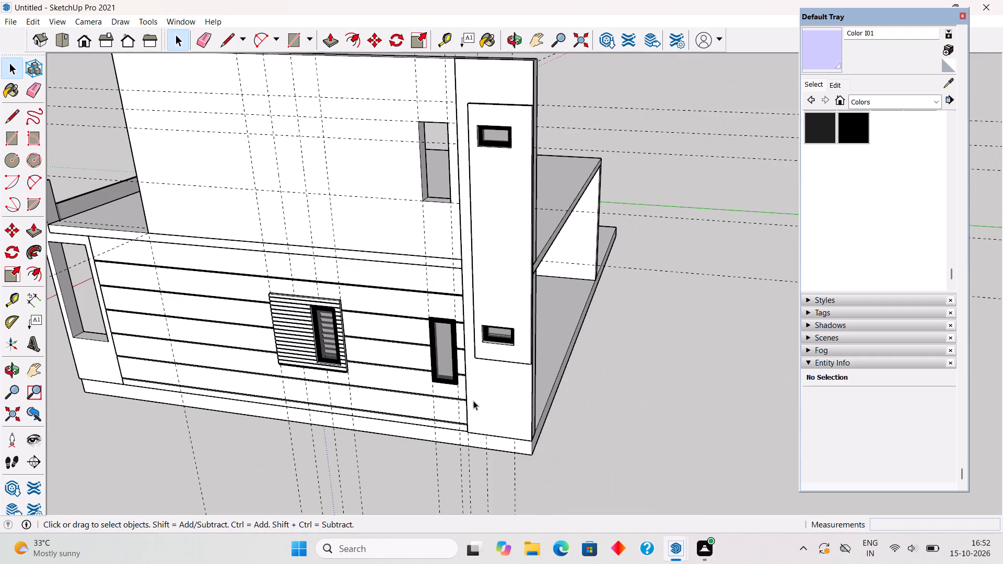
{"action": "middle_click_drag", "start_coordinate": [482, 389], "coordinate": [61, 307]}
{"action": "scroll", "coordinate": [389, 298], "scroll_direction": "up", "scroll_amount": 6}
{"action": "middle_click_drag", "start_coordinate": [452, 207], "coordinate": [211, 243]}
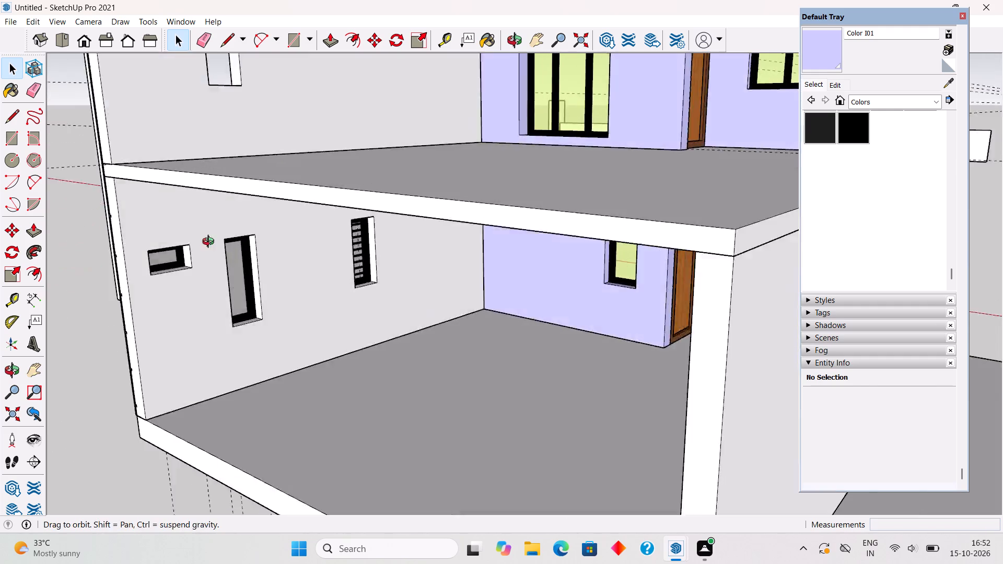
{"action": "middle_click_drag", "start_coordinate": [211, 243], "coordinate": [205, 240]}
{"action": "middle_click_drag", "start_coordinate": [223, 237], "coordinate": [326, 253]}
{"action": "scroll", "coordinate": [342, 255], "scroll_direction": "up", "scroll_amount": 13}
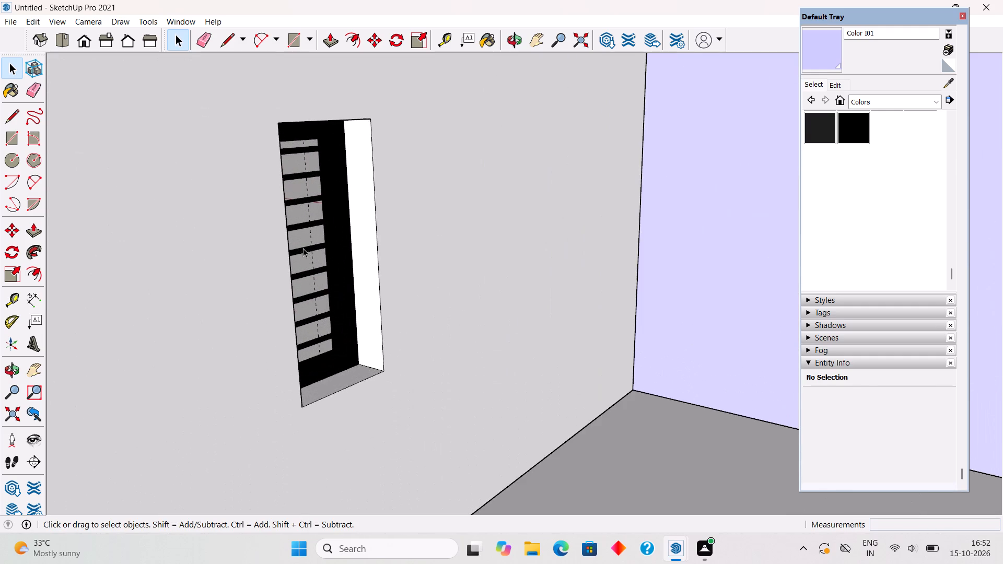
{"action": "middle_click_drag", "start_coordinate": [193, 254], "coordinate": [109, 271]}
{"action": "scroll", "coordinate": [381, 228], "scroll_direction": "up", "scroll_amount": 4}
{"action": "left_click", "coordinate": [368, 229]}
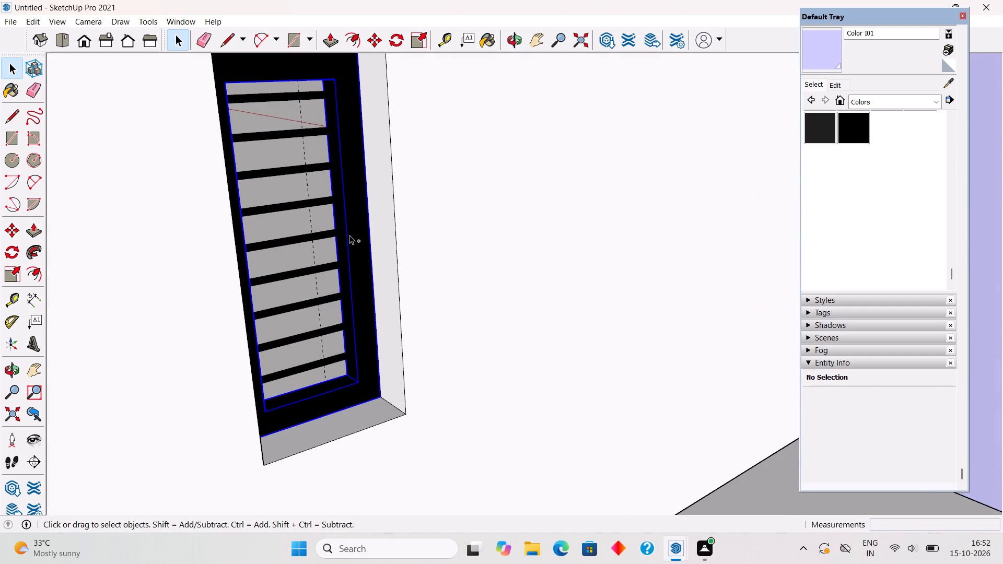
{"action": "left_click", "coordinate": [279, 95], "text": "ctrl"}
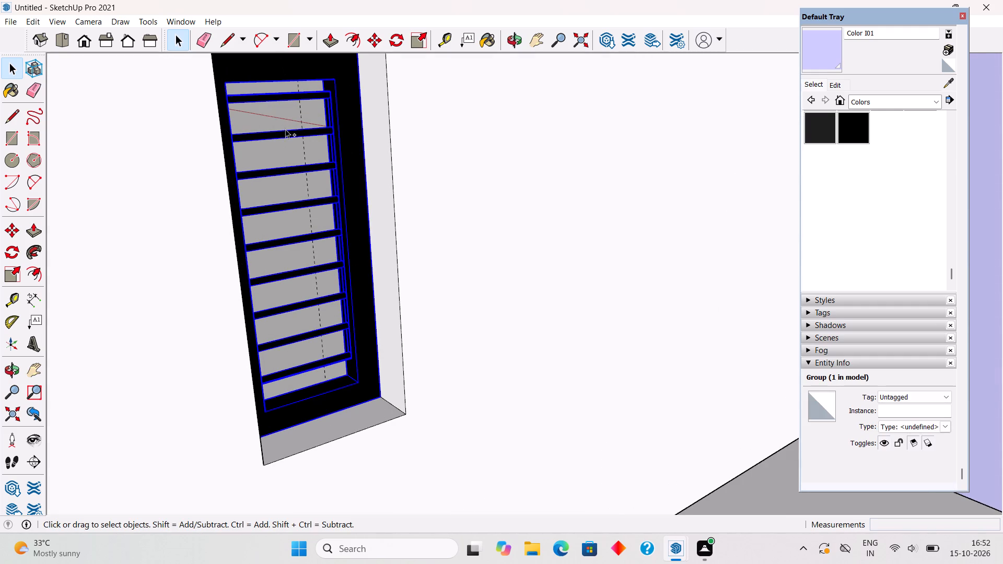
{"action": "right_click", "coordinate": [331, 218], "text": "ctrl"}
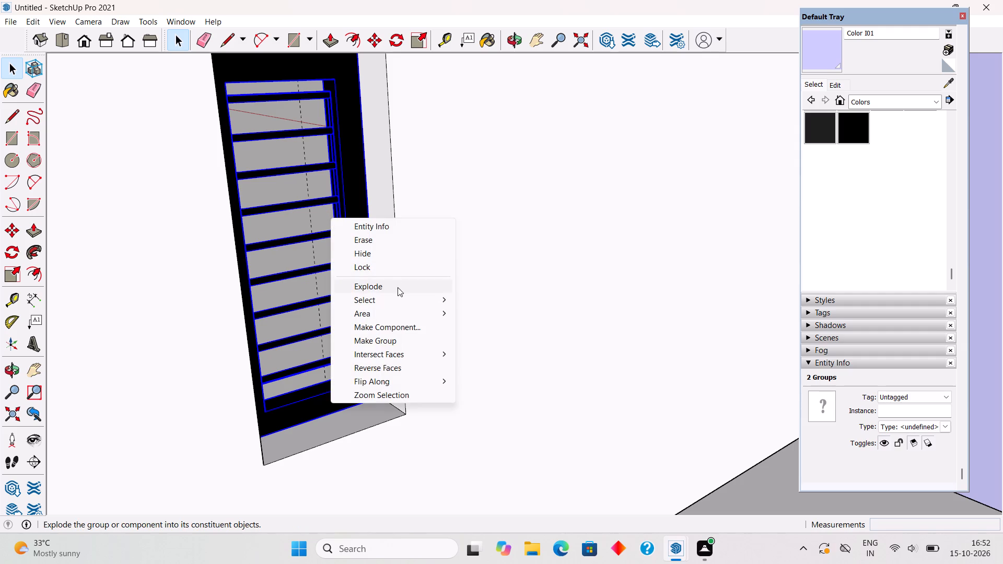
{"action": "left_click", "coordinate": [400, 334], "text": "ctrl"}
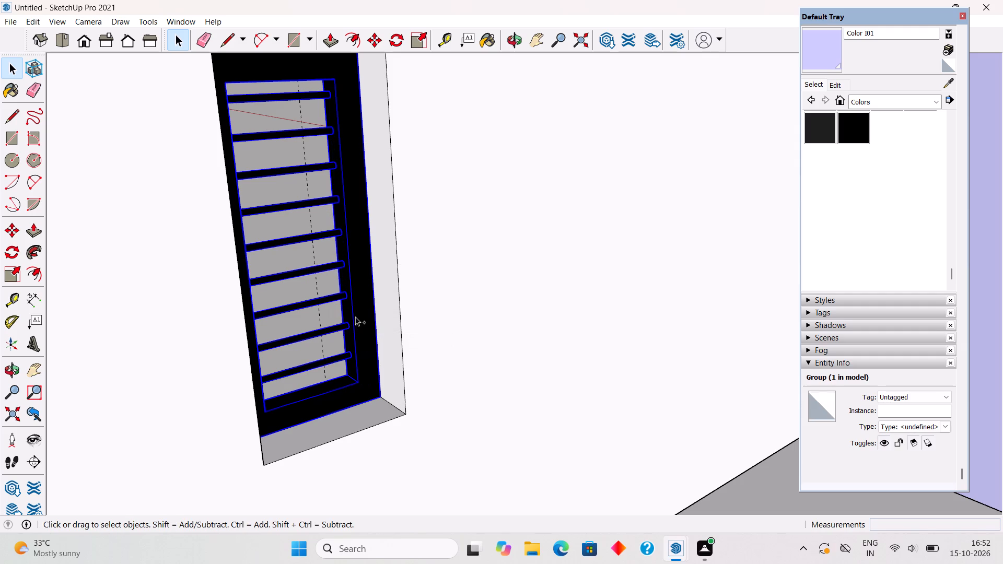
Hide the combined louvred window and slats group.
{"action": "right_click", "coordinate": [351, 306], "text": "ctrl"}
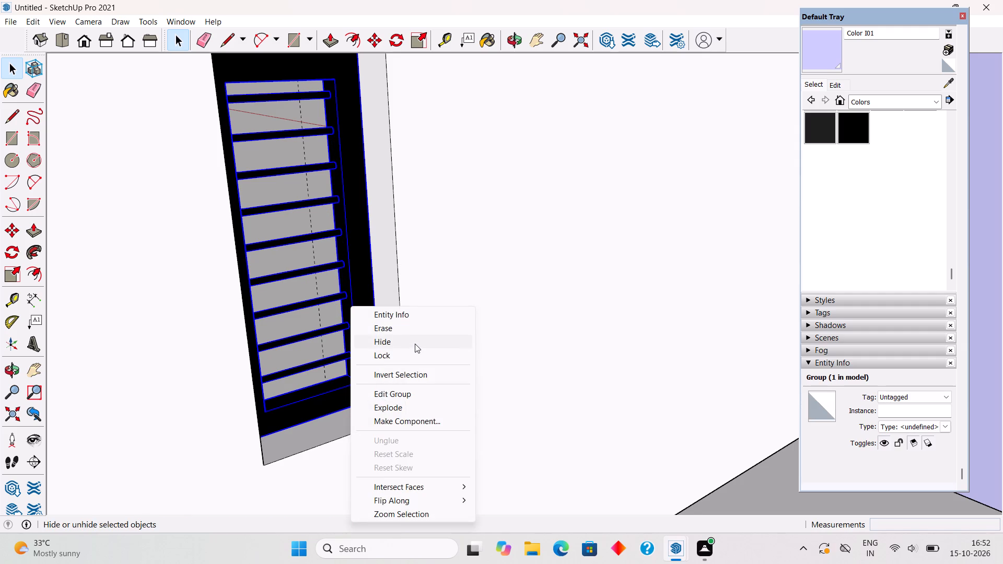
{"action": "left_click", "coordinate": [415, 344]}
Open the grooved ground-floor wall group for editing at the bare window opening.
{"action": "scroll", "coordinate": [415, 344], "scroll_direction": "down", "scroll_amount": 11}
{"action": "scroll", "coordinate": [239, 361], "scroll_direction": "down", "scroll_amount": 2}
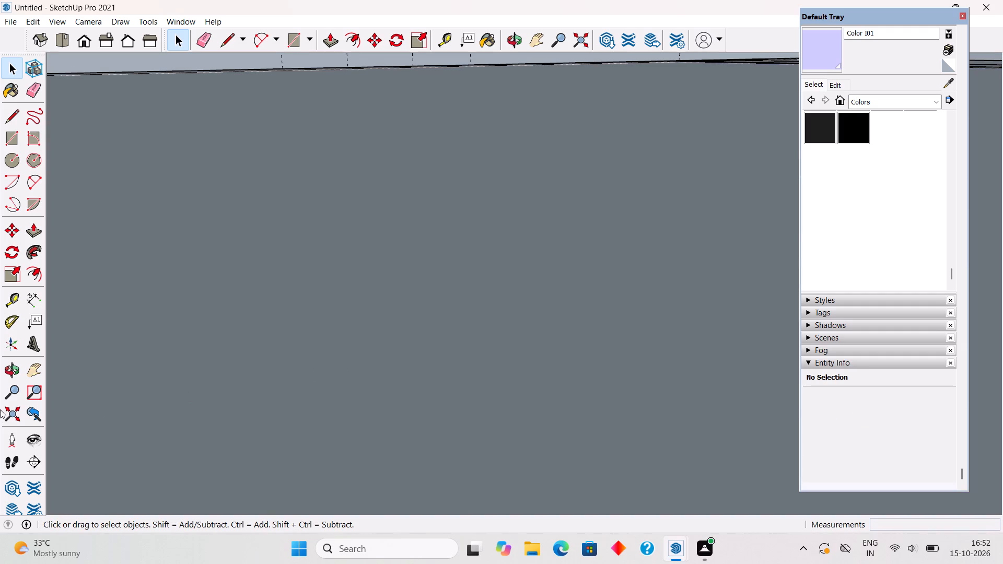
{"action": "left_click", "coordinate": [0, 409]}
{"action": "left_click", "coordinate": [22, 409]}
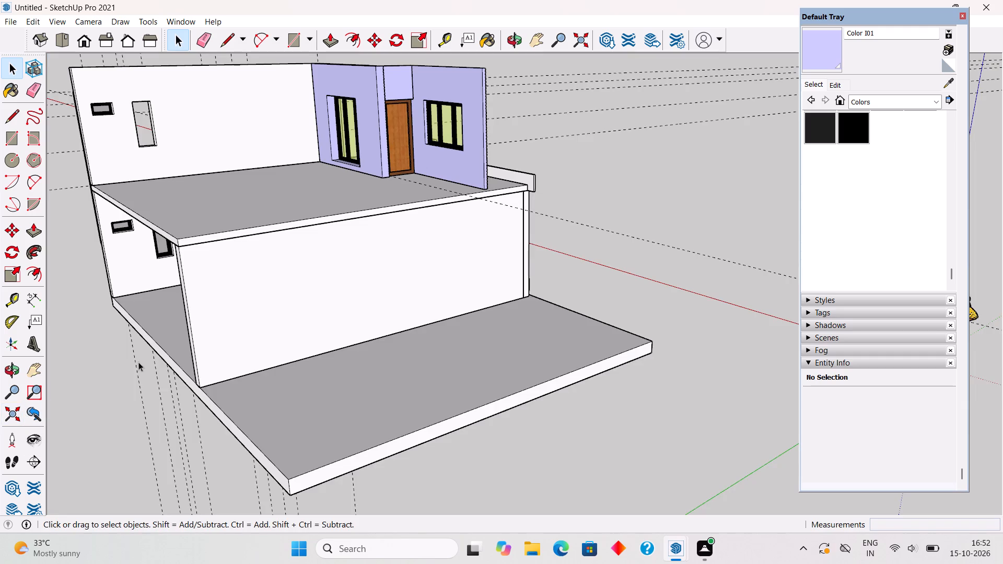
{"action": "middle_click_drag", "start_coordinate": [141, 361], "coordinate": [0, 362]}
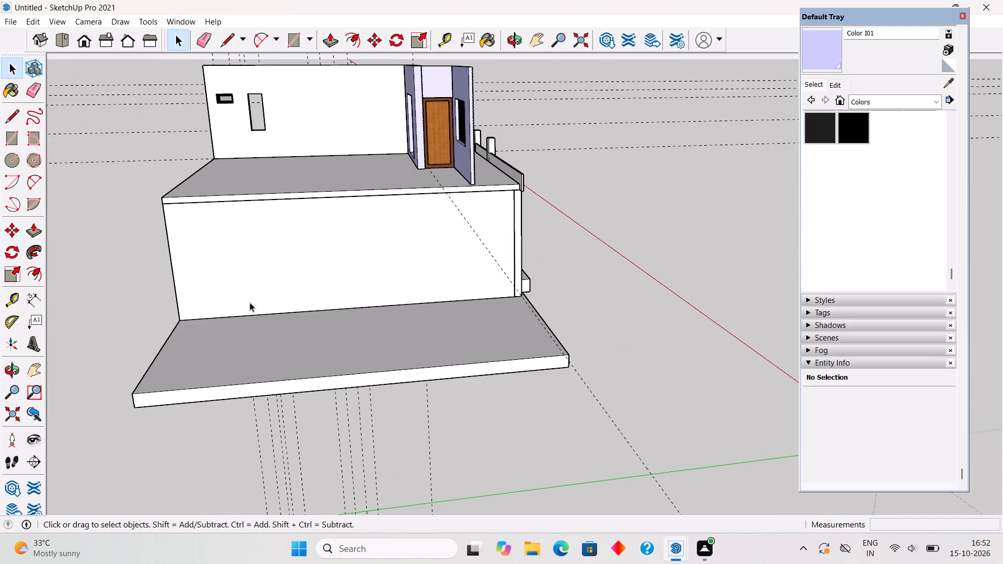
{"action": "middle_click_drag", "start_coordinate": [240, 321], "coordinate": [798, 356]}
{"action": "middle_click_drag", "start_coordinate": [452, 372], "coordinate": [674, 350]}
{"action": "scroll", "coordinate": [546, 342], "scroll_direction": "up", "scroll_amount": 6}
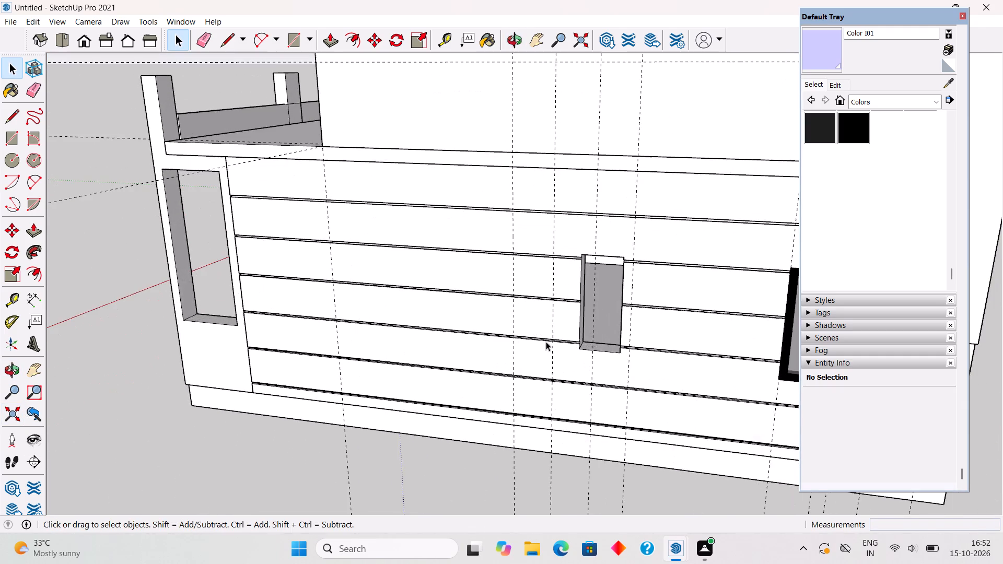
{"action": "middle_click_drag", "start_coordinate": [589, 337], "coordinate": [652, 338]}
{"action": "scroll", "coordinate": [652, 338], "scroll_direction": "up", "scroll_amount": 3}
{"action": "middle_click_drag", "start_coordinate": [642, 289], "coordinate": [483, 276]}
{"action": "scroll", "coordinate": [481, 279], "scroll_direction": "up", "scroll_amount": 4}
{"action": "triple_click", "coordinate": [463, 295]}
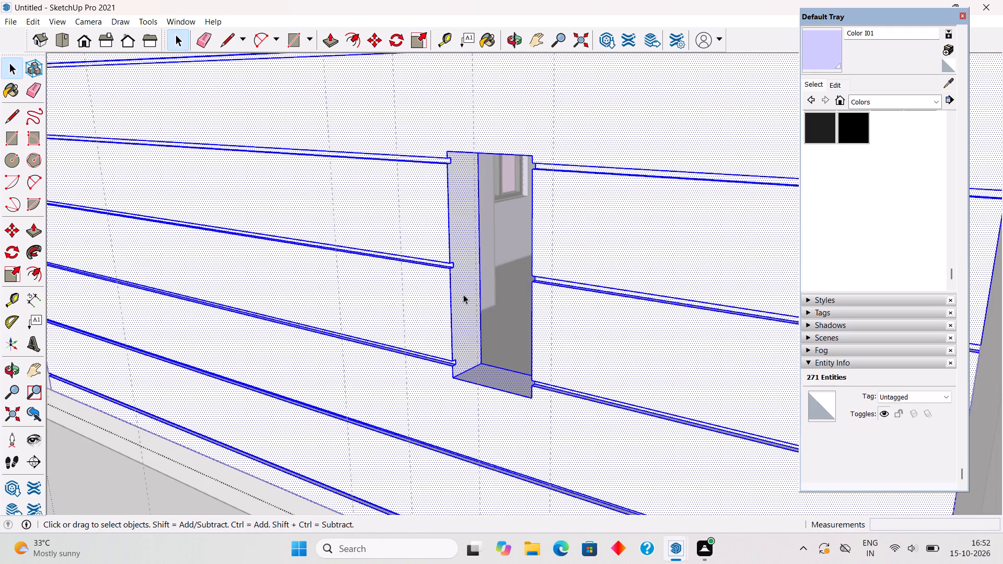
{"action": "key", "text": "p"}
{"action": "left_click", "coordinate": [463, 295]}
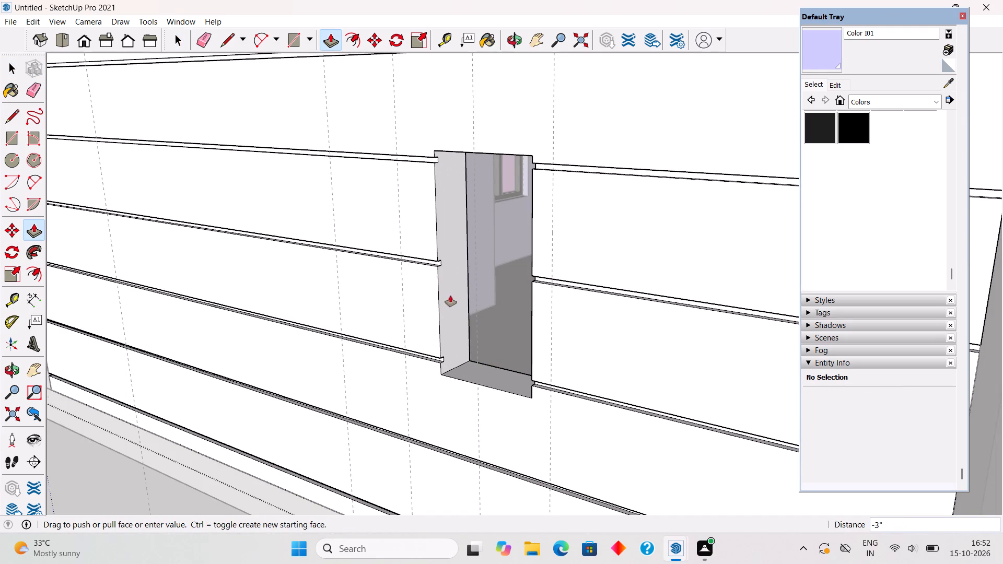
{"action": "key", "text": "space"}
Place a vertical guide 7' from the near side of the framed ground-floor window, along the bare opening's far edge.
{"action": "scroll", "coordinate": [446, 300], "scroll_direction": "down", "scroll_amount": 12}
{"action": "middle_click_drag", "start_coordinate": [626, 376], "coordinate": [753, 378]}
{"action": "scroll", "coordinate": [632, 375], "scroll_direction": "down", "scroll_amount": 1}
{"action": "scroll", "coordinate": [754, 375], "scroll_direction": "up", "scroll_amount": 1}
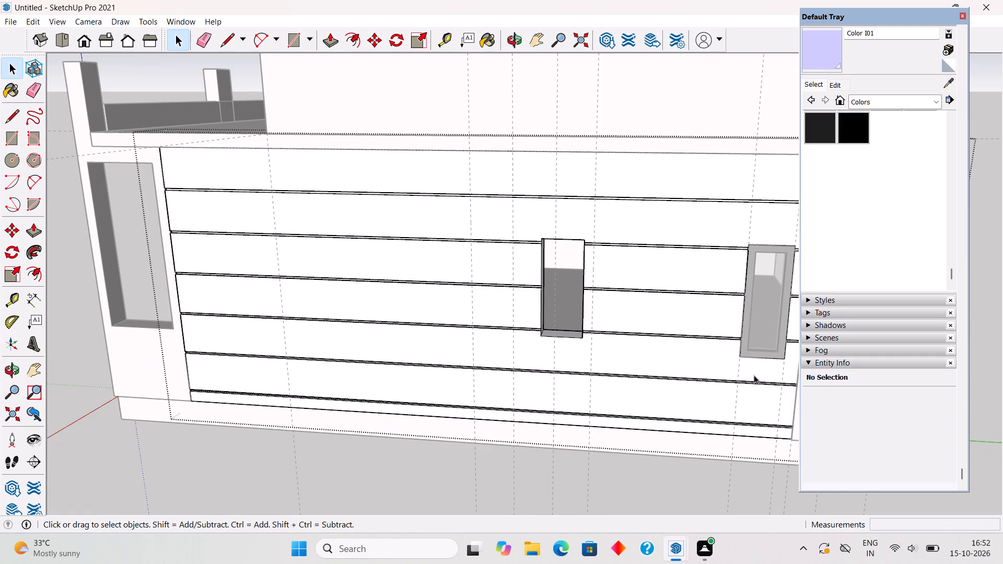
{"action": "key", "text": "t"}
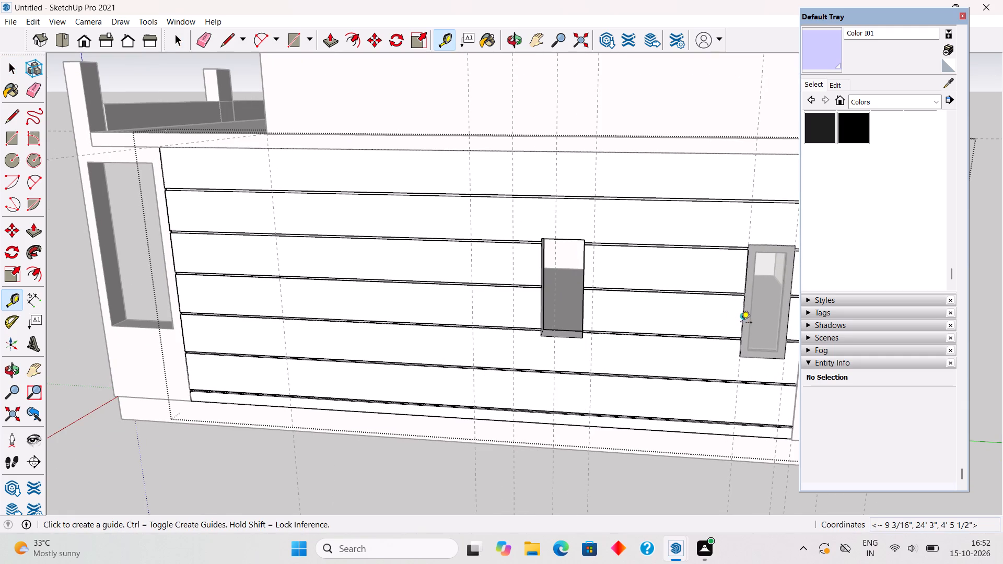
{"action": "left_click", "coordinate": [741, 326]}
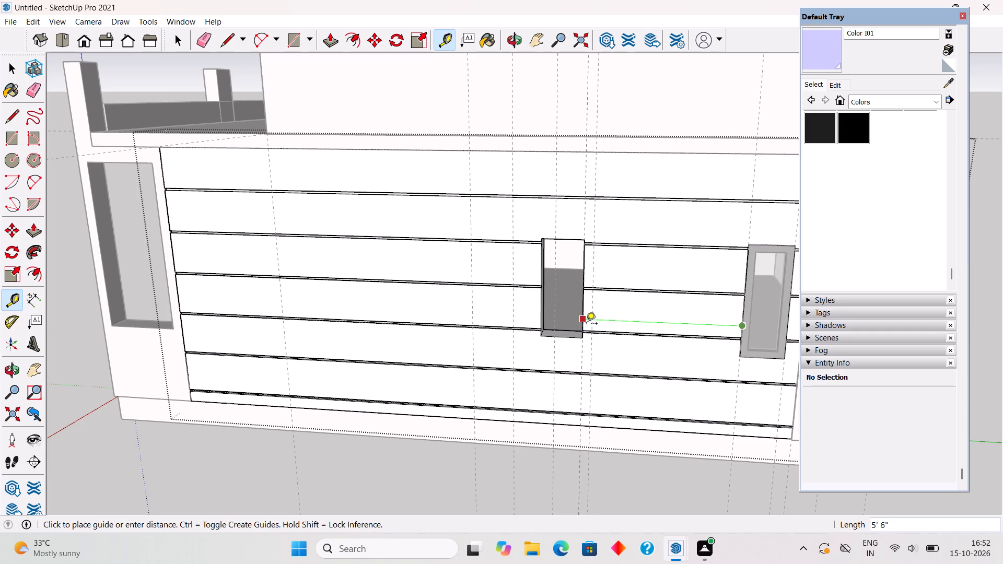
{"action": "left_click", "coordinate": [539, 314]}
Add a vertical guide 1.5' beyond the opening's far edge, on the side away from the framed window.
{"action": "scroll", "coordinate": [539, 314], "scroll_direction": "up", "scroll_amount": 4}
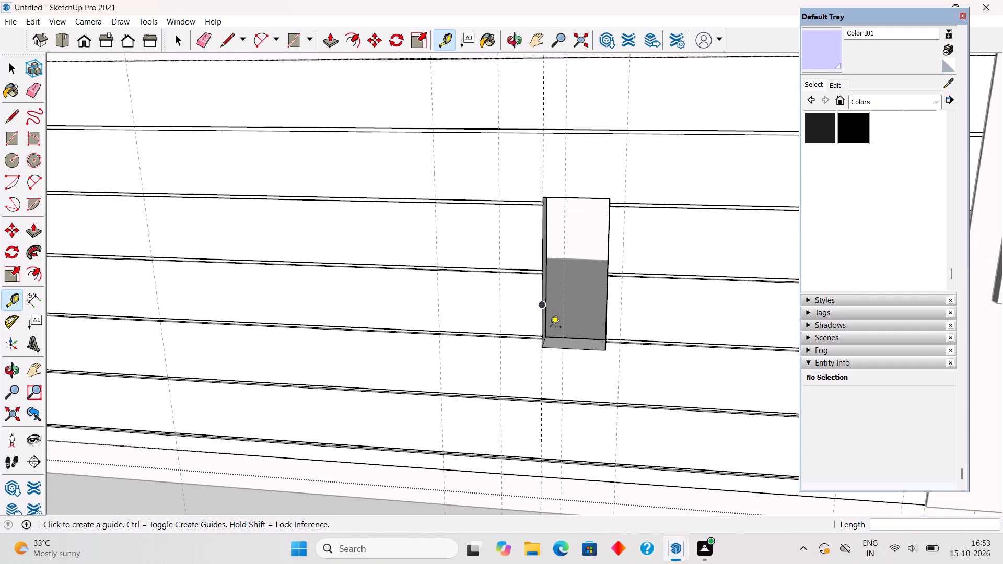
{"action": "left_click", "coordinate": [541, 326]}
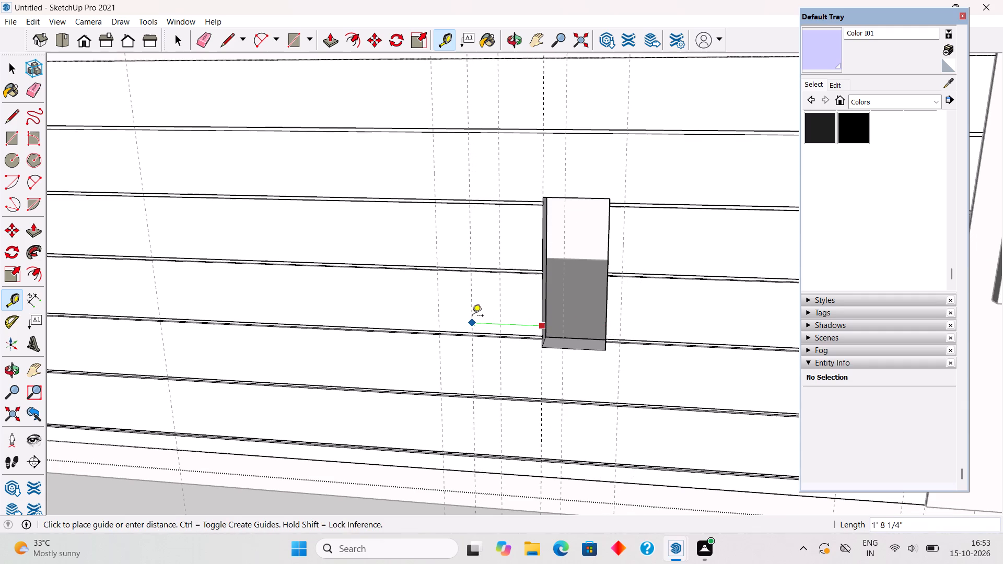
{"action": "type", "text": "1.5"}
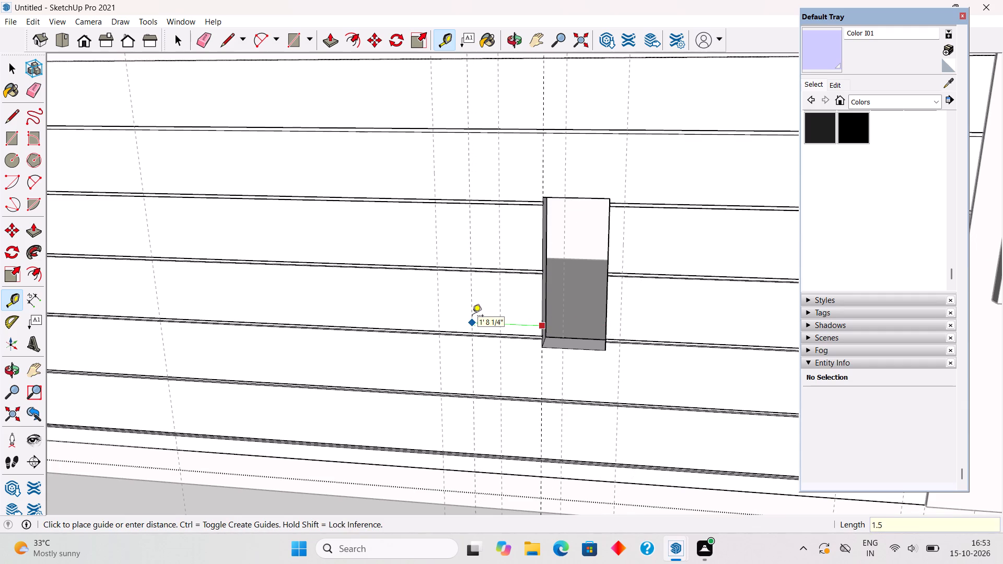
{"action": "key", "text": "apostrophe"}
{"action": "key", "text": "Return"}
{"action": "key", "text": "space"}
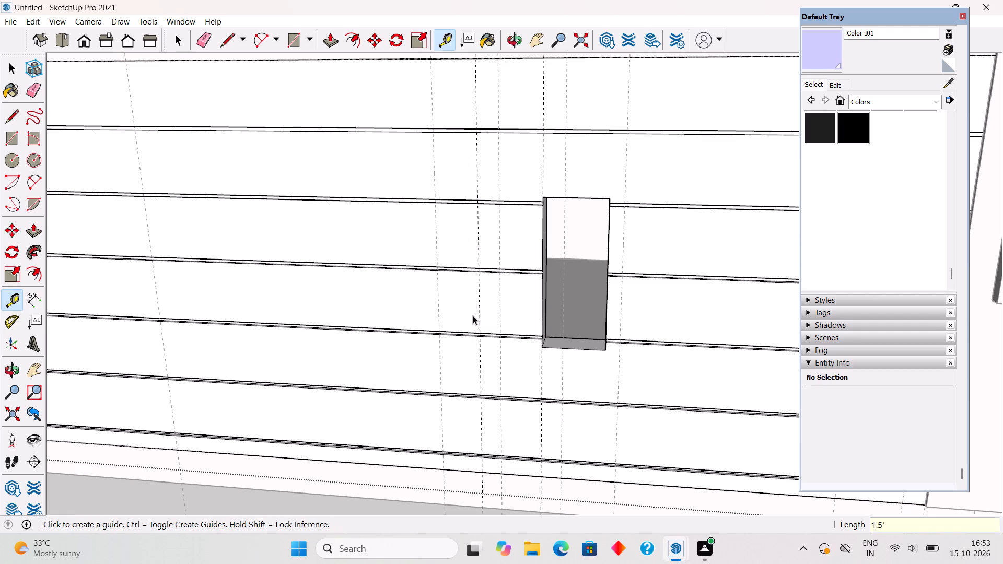
Push the opening's far side face 1' 6" outward to the new guide, away from the framed window.
{"action": "middle_click_drag", "start_coordinate": [530, 301], "coordinate": [479, 317]}
{"action": "scroll", "coordinate": [482, 319], "scroll_direction": "up", "scroll_amount": 4}
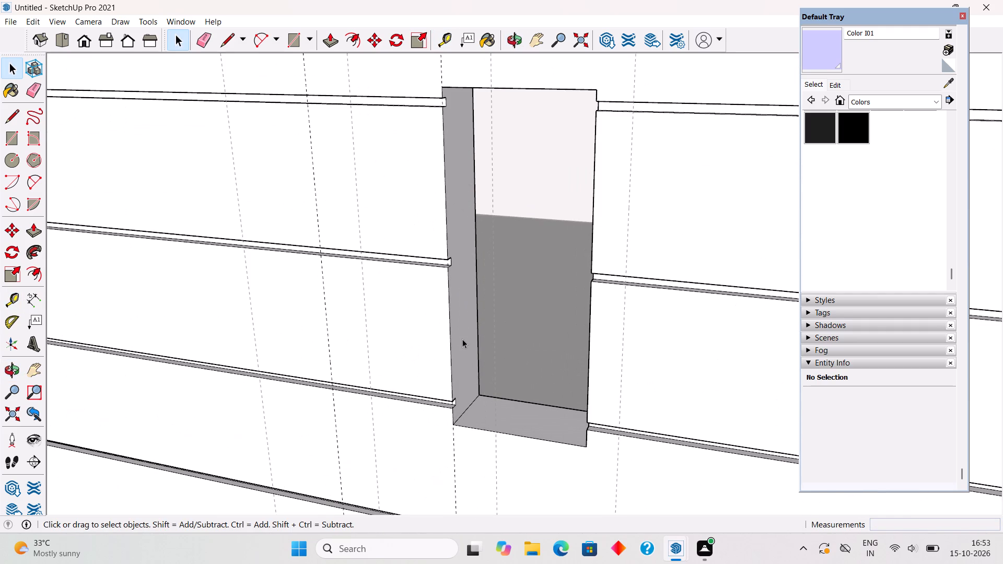
{"action": "left_click", "coordinate": [462, 339]}
{"action": "key", "text": "p"}
{"action": "left_click", "coordinate": [462, 339]}
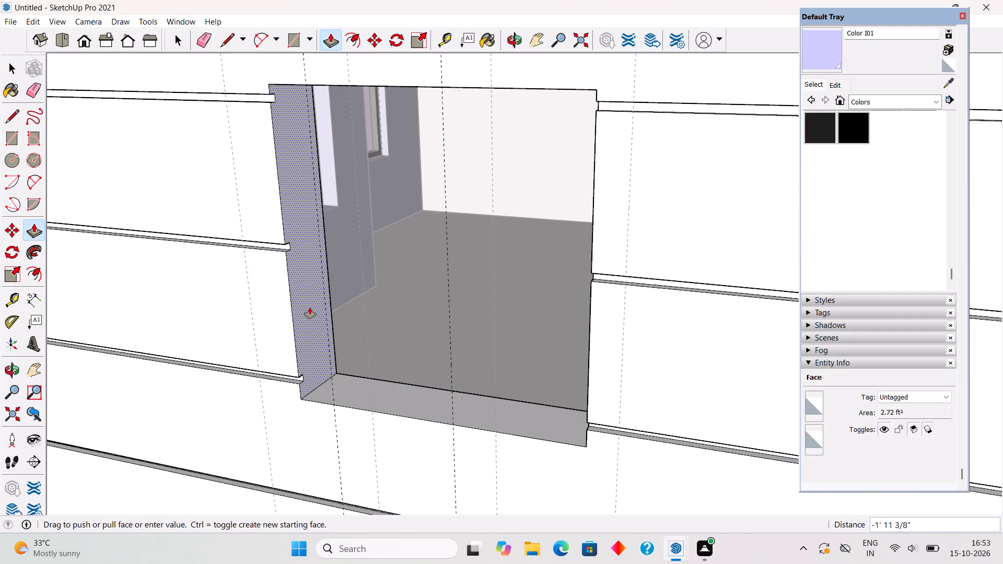
{"action": "left_click", "coordinate": [326, 335]}
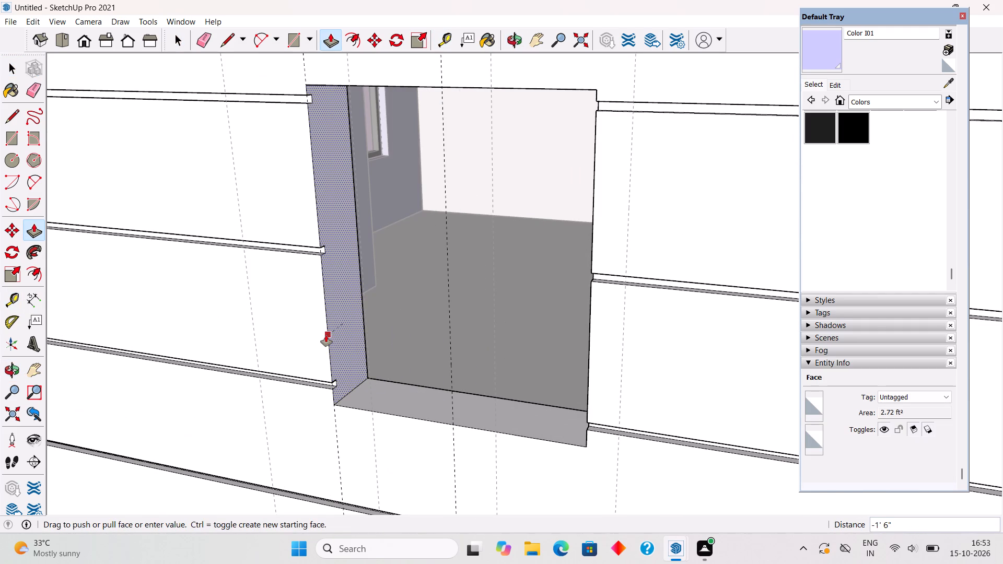
Pull the opening's side face nearest the framed window 1' 6" inward to the 7' guide.
{"action": "middle_click_drag", "start_coordinate": [526, 353], "coordinate": [664, 335]}
{"action": "scroll", "coordinate": [664, 335], "scroll_direction": "down", "scroll_amount": 3}
{"action": "scroll", "coordinate": [605, 331], "scroll_direction": "down", "scroll_amount": 5}
{"action": "scroll", "coordinate": [533, 351], "scroll_direction": "down", "scroll_amount": 5}
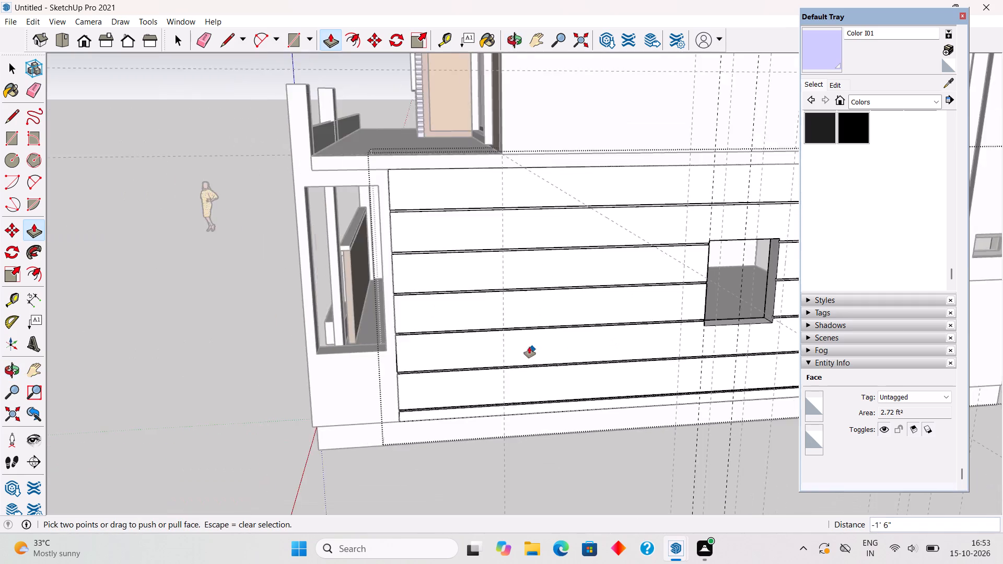
{"action": "scroll", "coordinate": [529, 347], "scroll_direction": "down", "scroll_amount": 3}
{"action": "scroll", "coordinate": [705, 302], "scroll_direction": "up", "scroll_amount": 9}
{"action": "left_click", "coordinate": [714, 298]}
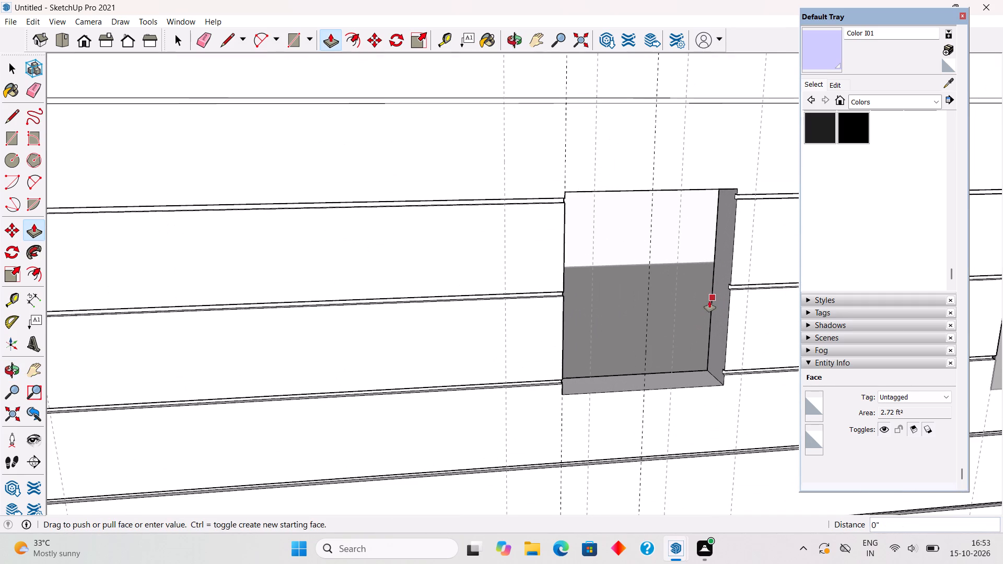
{"action": "key", "text": "space"}
{"action": "left_click", "coordinate": [720, 307]}
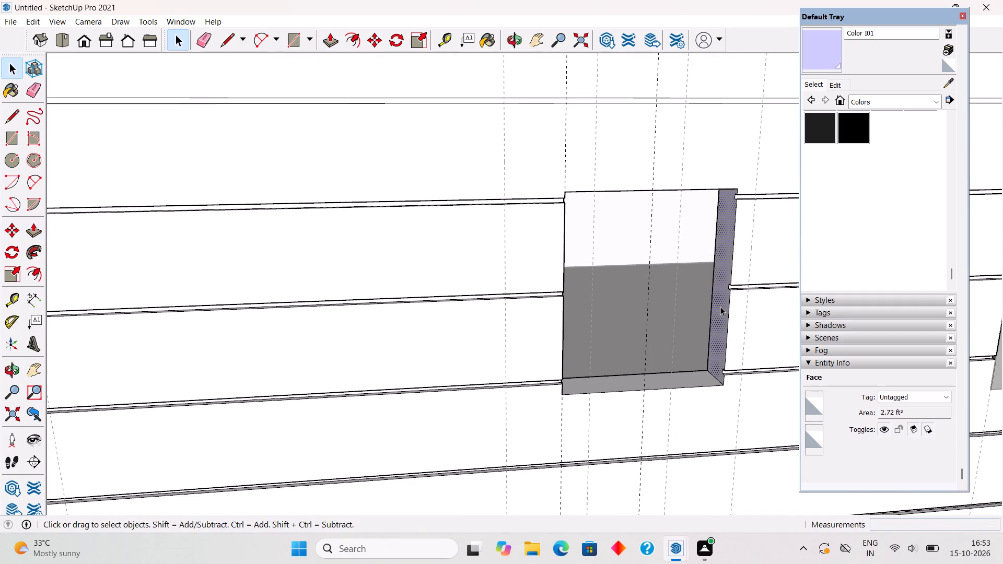
{"action": "key", "text": "p"}
{"action": "left_click", "coordinate": [720, 307]}
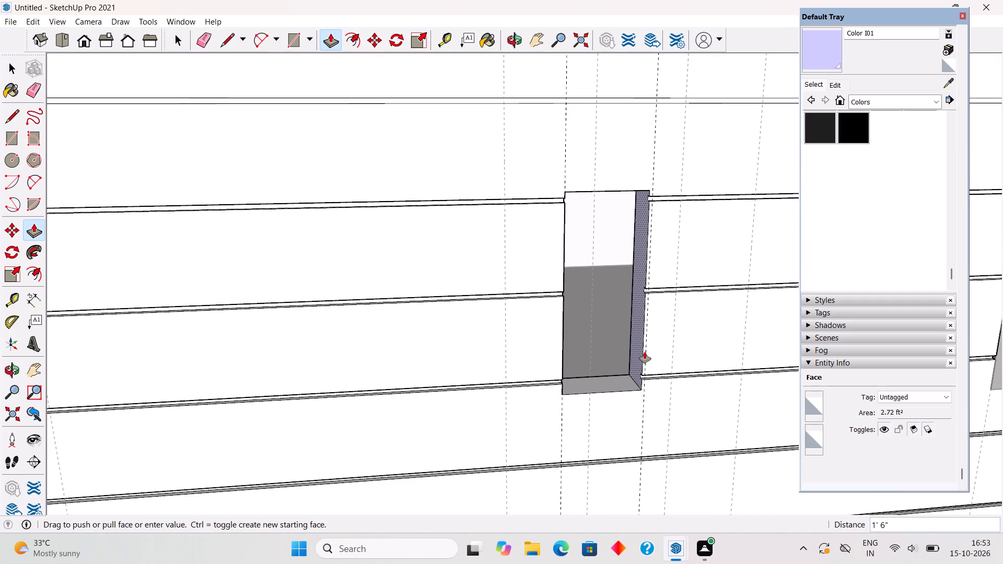
{"action": "left_click", "coordinate": [647, 355]}
Push the opening's far side face another 6" away from the framed window.
{"action": "scroll", "coordinate": [647, 356], "scroll_direction": "down", "scroll_amount": 14}
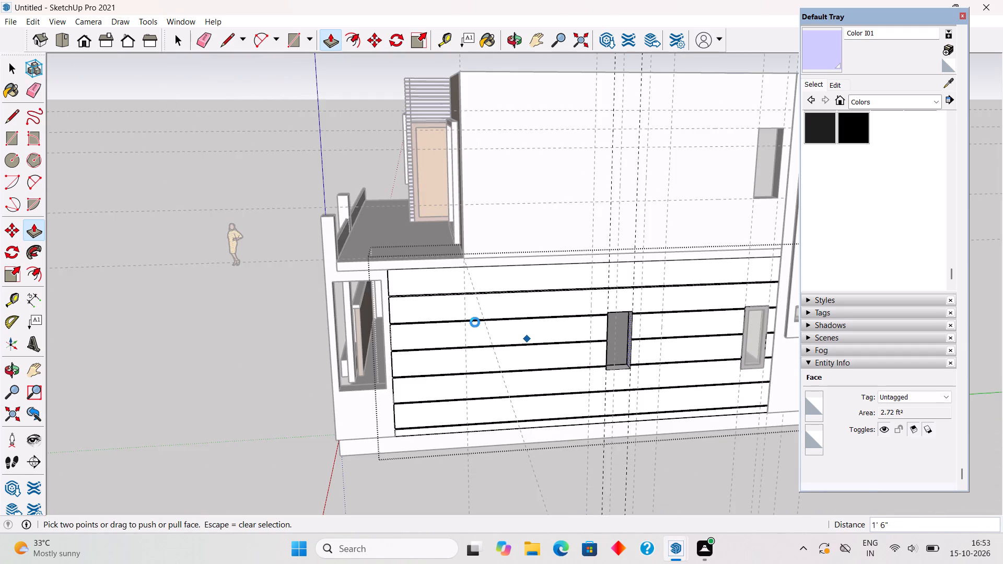
{"action": "scroll", "coordinate": [475, 322], "scroll_direction": "down", "scroll_amount": 3}
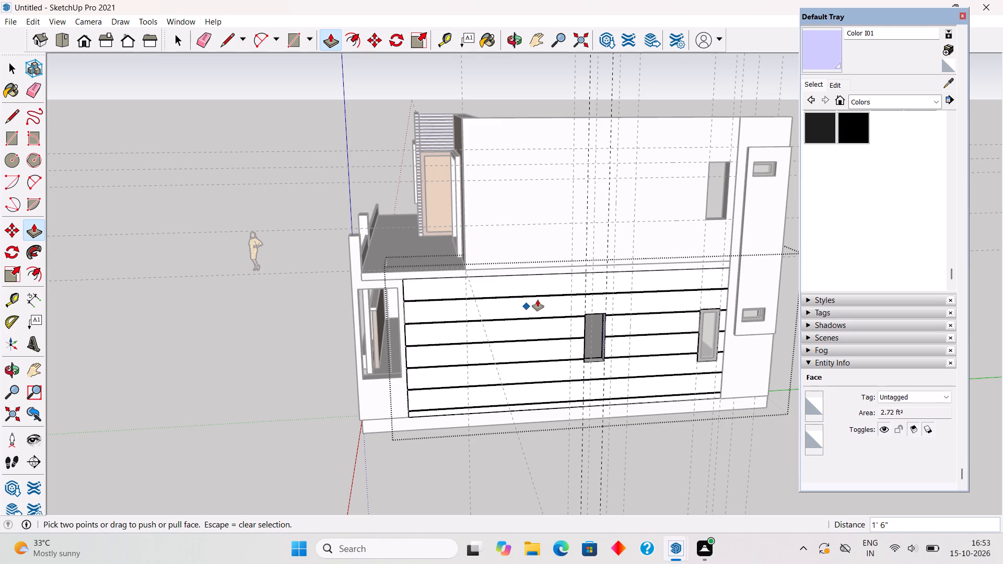
{"action": "scroll", "coordinate": [625, 391], "scroll_direction": "up", "scroll_amount": 8}
{"action": "scroll", "coordinate": [588, 354], "scroll_direction": "up", "scroll_amount": 3}
{"action": "middle_click_drag", "start_coordinate": [543, 226], "coordinate": [418, 248]}
{"action": "scroll", "coordinate": [342, 274], "scroll_direction": "up", "scroll_amount": 5}
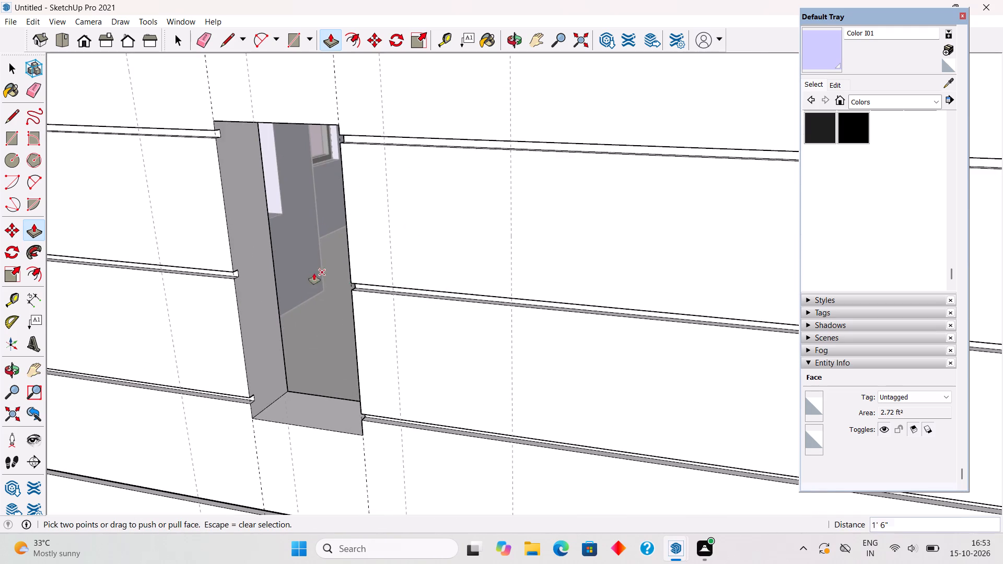
{"action": "left_click", "coordinate": [253, 280]}
{"action": "key", "text": "space"}
{"action": "left_click", "coordinate": [253, 280]}
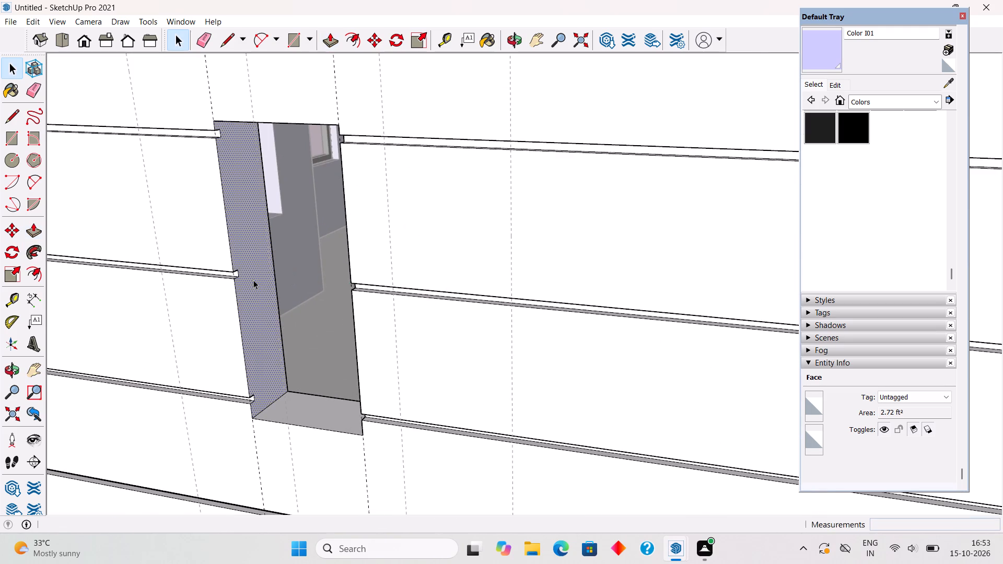
{"action": "key", "text": "p"}
{"action": "left_click", "coordinate": [253, 280]}
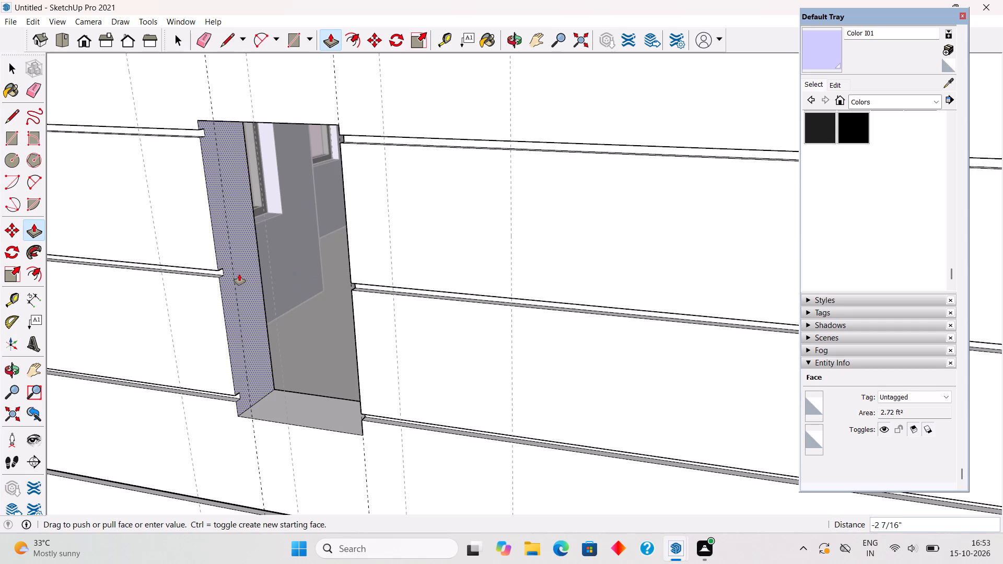
{"action": "type", "text": "6\""}
{"action": "key", "text": "Return"}
Pull the opening's side face nearest the framed window in by 6" and close the wall group.
{"action": "middle_click_drag", "start_coordinate": [299, 316], "coordinate": [367, 317]}
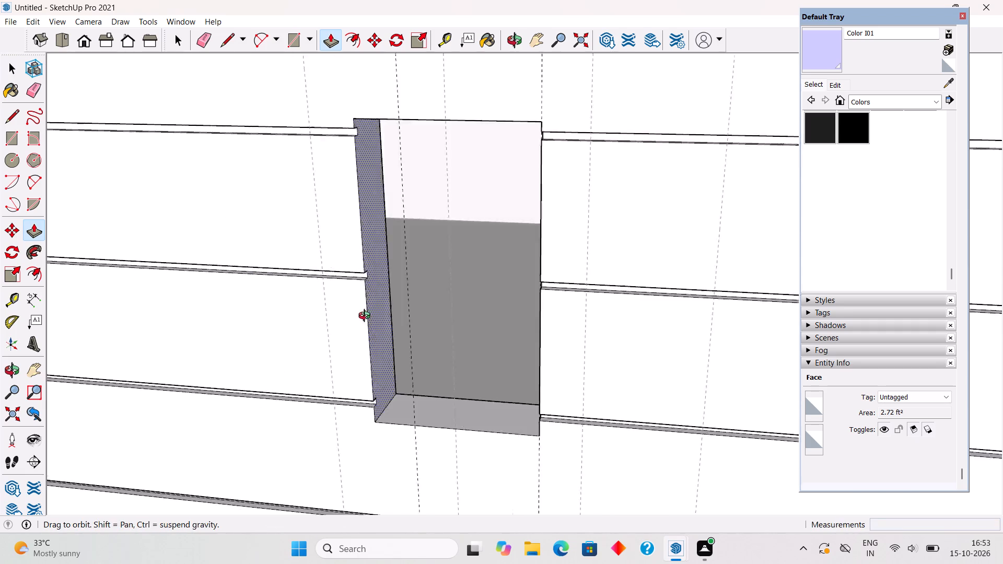
{"action": "middle_click_drag", "start_coordinate": [367, 317], "coordinate": [389, 321]}
{"action": "scroll", "coordinate": [394, 323], "scroll_direction": "down", "scroll_amount": 9}
{"action": "key", "text": "space"}
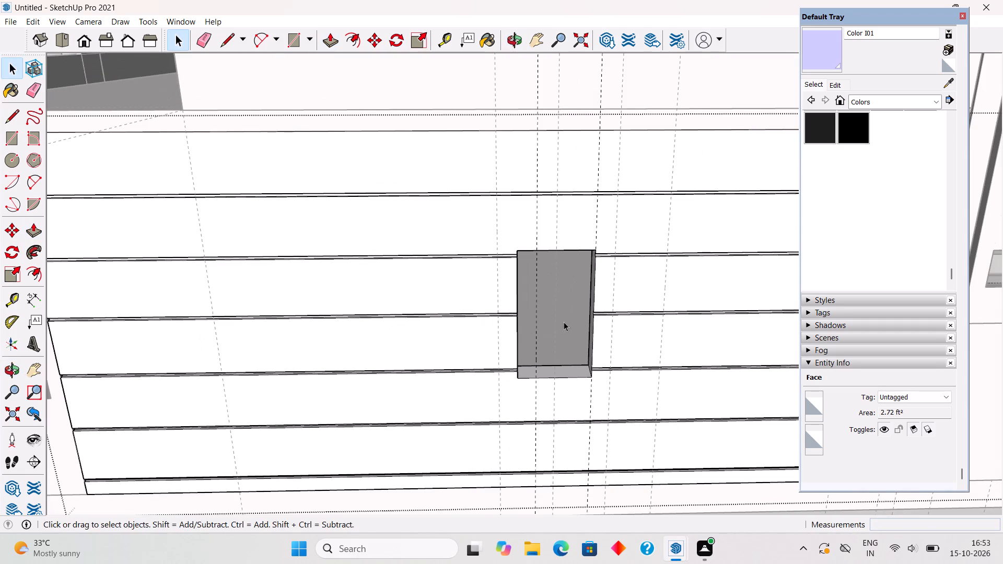
{"action": "middle_click_drag", "start_coordinate": [565, 322], "coordinate": [599, 317]}
{"action": "scroll", "coordinate": [636, 332], "scroll_direction": "up", "scroll_amount": 5}
{"action": "left_click", "coordinate": [635, 329]}
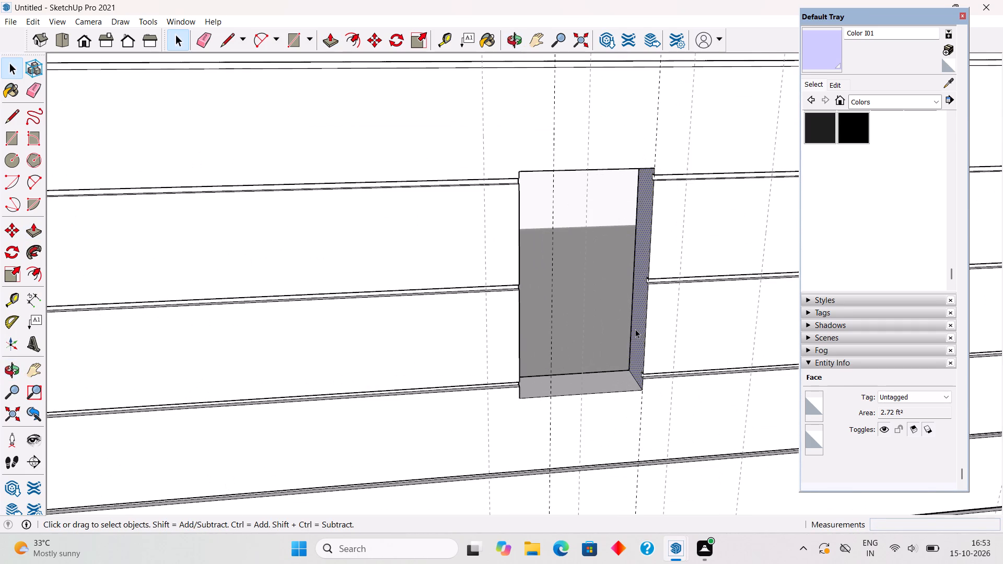
{"action": "key", "text": "p"}
{"action": "left_click", "coordinate": [635, 329]}
{"action": "key", "text": "plus"}
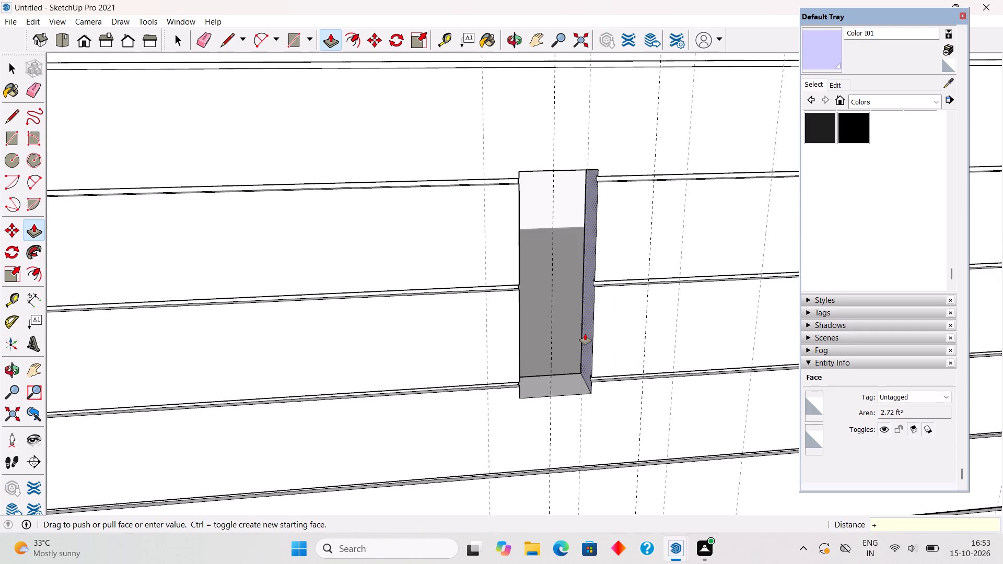
{"action": "key", "text": "BackSpace"}
{"action": "type", "text": "6\""}
{"action": "key", "text": "Return"}
{"action": "key", "text": "space"}
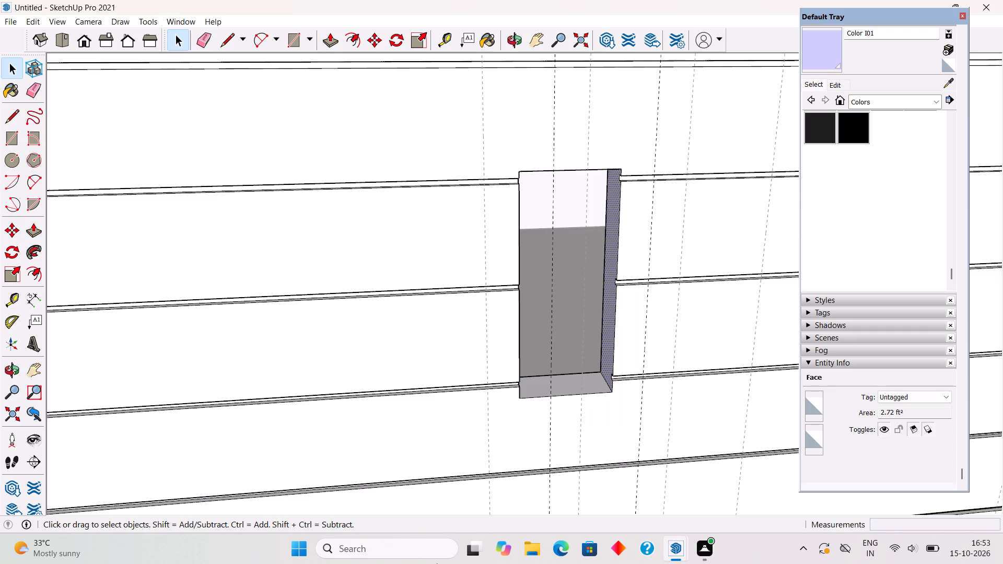
{"action": "scroll", "coordinate": [461, 530], "scroll_direction": "down", "scroll_amount": 18}
{"action": "scroll", "coordinate": [486, 321], "scroll_direction": "down", "scroll_amount": 3}
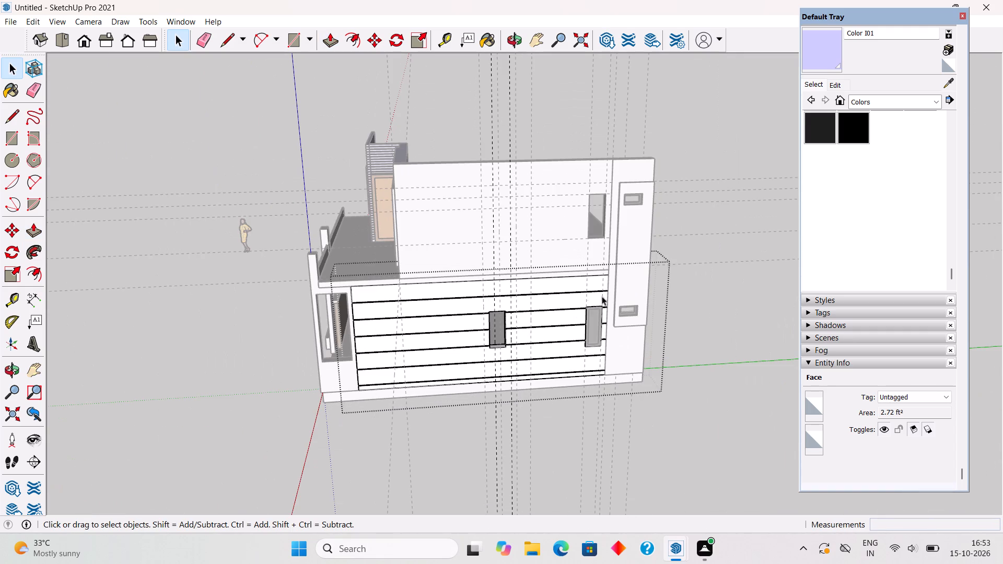
{"action": "left_click", "coordinate": [682, 307]}
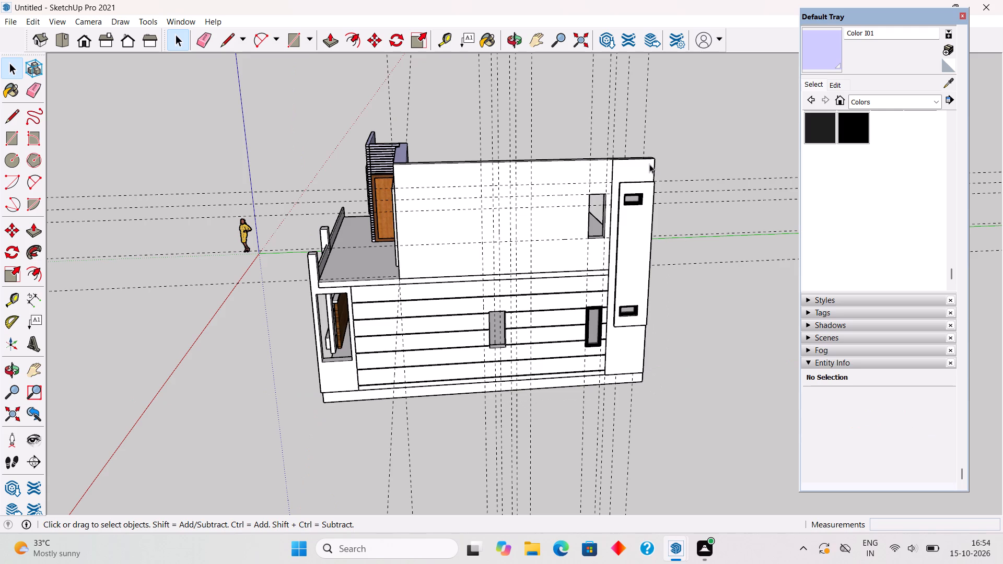
Delete the two loose vertical guides just beside the shifted opening, on the framed window's side.
{"action": "left_click_drag", "start_coordinate": [548, 95], "coordinate": [469, 83]}
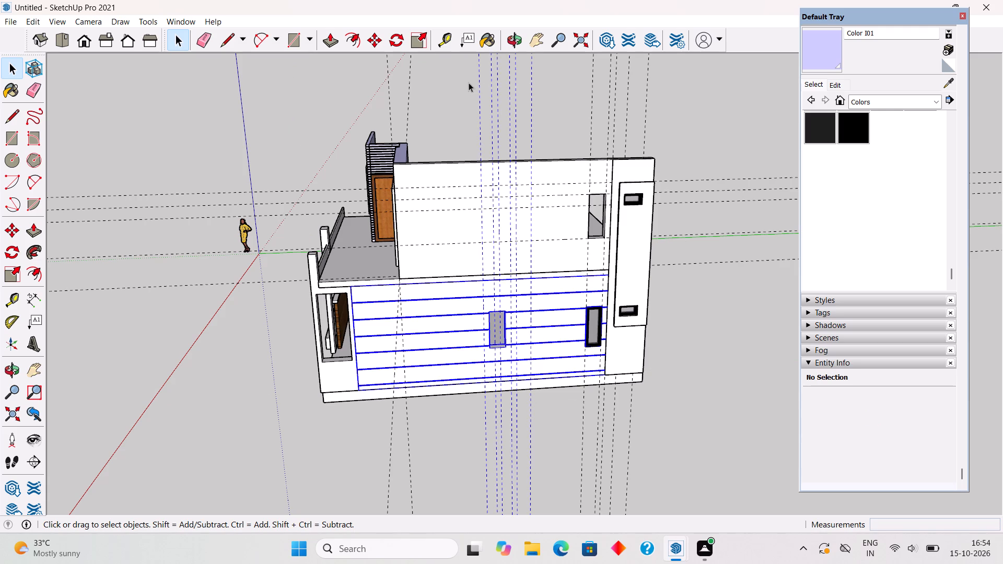
{"action": "left_click", "coordinate": [544, 97]}
{"action": "scroll", "coordinate": [543, 97], "scroll_direction": "up", "scroll_amount": 4}
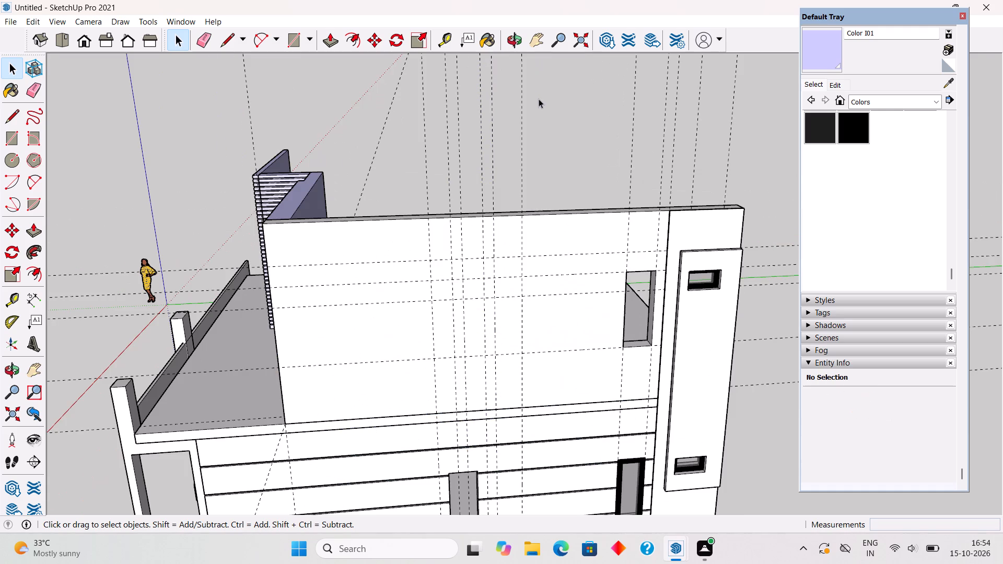
{"action": "left_click", "coordinate": [521, 134]}
{"action": "key", "text": "Delete"}
{"action": "left_click", "coordinate": [491, 159]}
{"action": "key", "text": "Delete"}
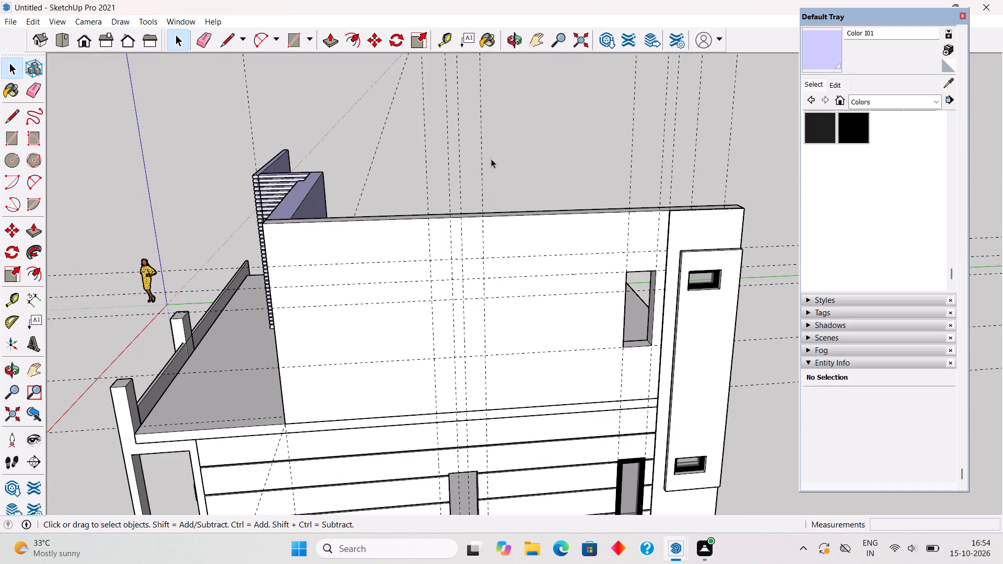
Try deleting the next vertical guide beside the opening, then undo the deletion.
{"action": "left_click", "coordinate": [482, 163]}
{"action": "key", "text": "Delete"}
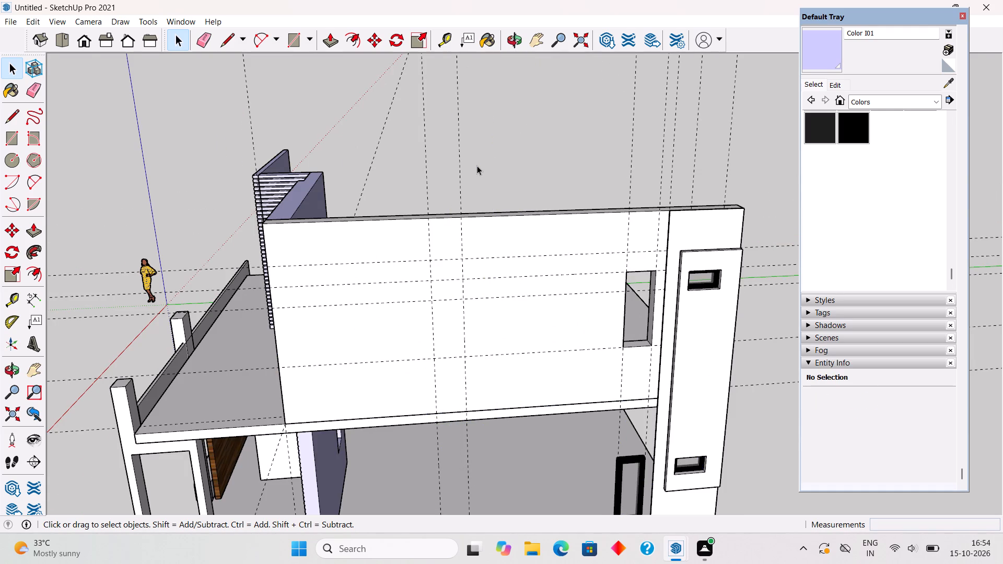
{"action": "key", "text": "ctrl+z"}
Place a vertical guide 4' from the upper-floor window opening's inner edge, toward the balcony end of the wall.
{"action": "scroll", "coordinate": [478, 166], "scroll_direction": "down", "scroll_amount": 6}
{"action": "scroll", "coordinate": [505, 147], "scroll_direction": "up", "scroll_amount": 6}
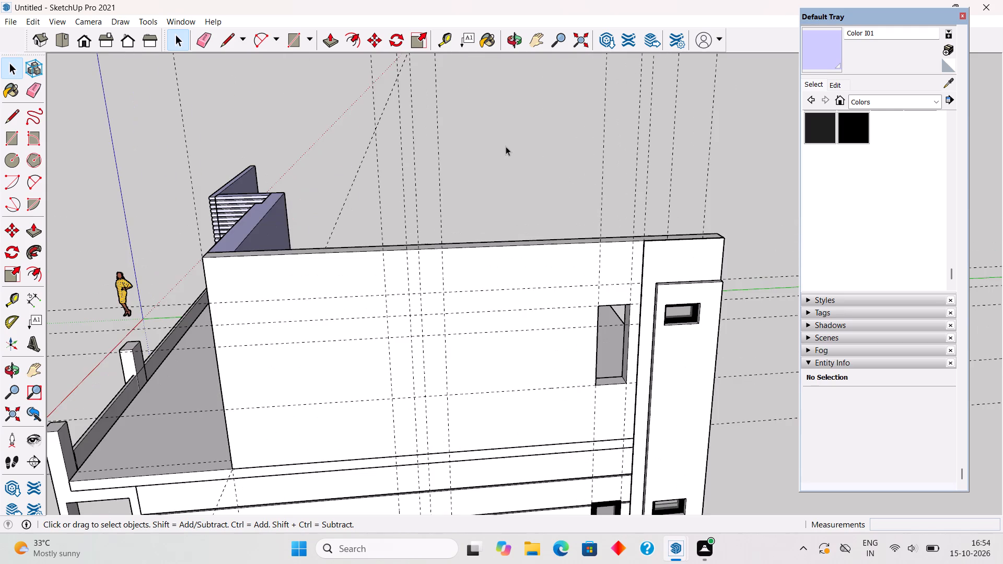
{"action": "middle_click_drag", "start_coordinate": [547, 158], "coordinate": [517, 85]}
{"action": "scroll", "coordinate": [517, 85], "scroll_direction": "down", "scroll_amount": 2}
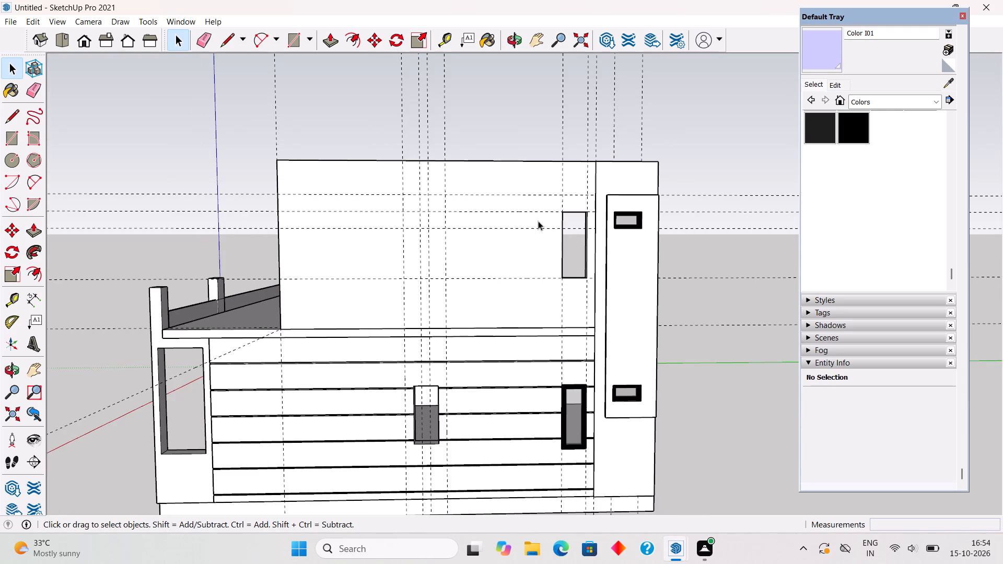
{"action": "key", "text": "t"}
{"action": "left_click", "coordinate": [559, 260]}
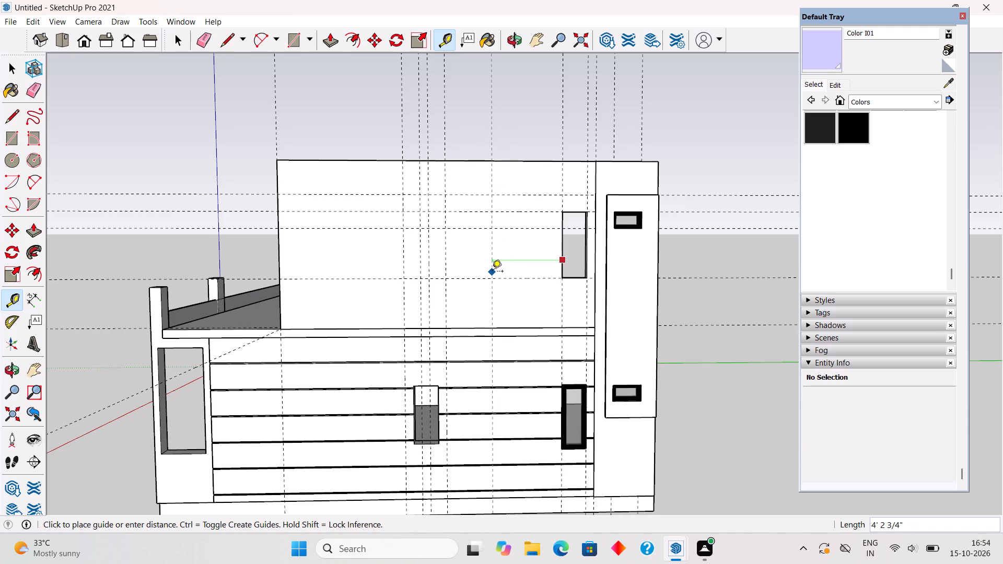
{"action": "type", "text": "4'"}
{"action": "key", "text": "Return"}
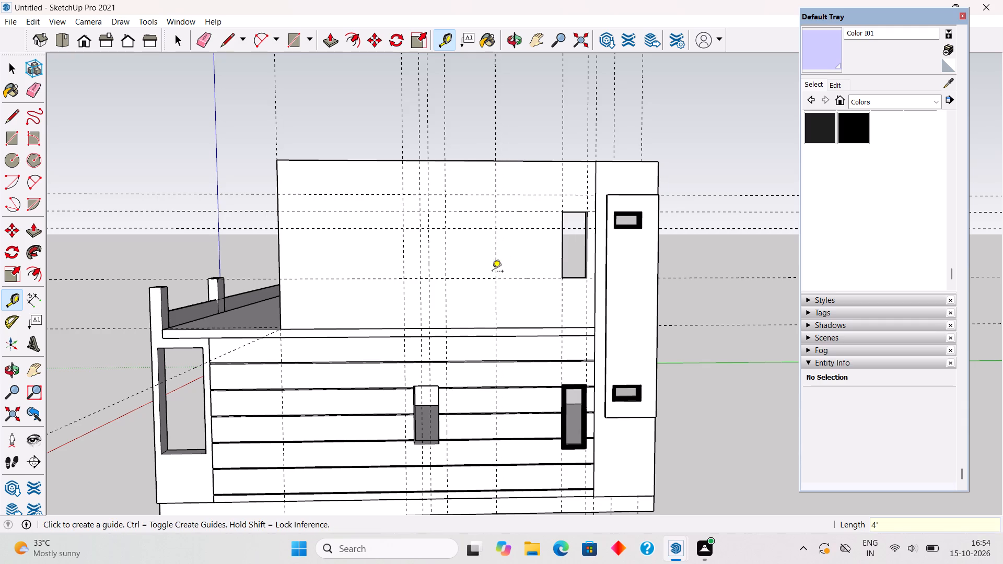
Cut a 3' wide by 7' tall door opening 9" through the upper-floor side wall, between the two vertical guides beside the window opening.
{"action": "left_click", "coordinate": [496, 261]}
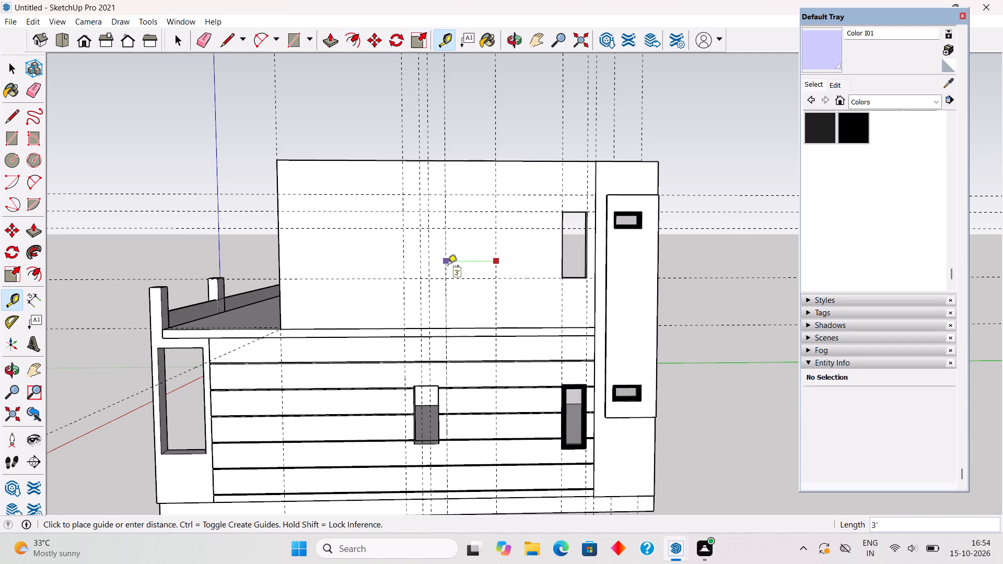
{"action": "key", "text": "space"}
{"action": "scroll", "coordinate": [449, 263], "scroll_direction": "up", "scroll_amount": 1}
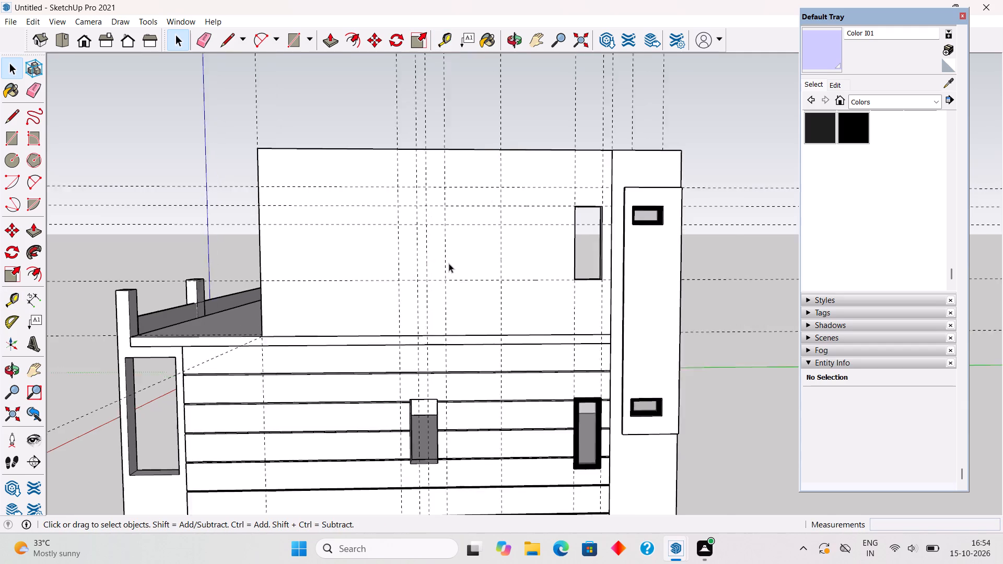
{"action": "scroll", "coordinate": [449, 263], "scroll_direction": "up", "scroll_amount": 3}
{"action": "key", "text": "r"}
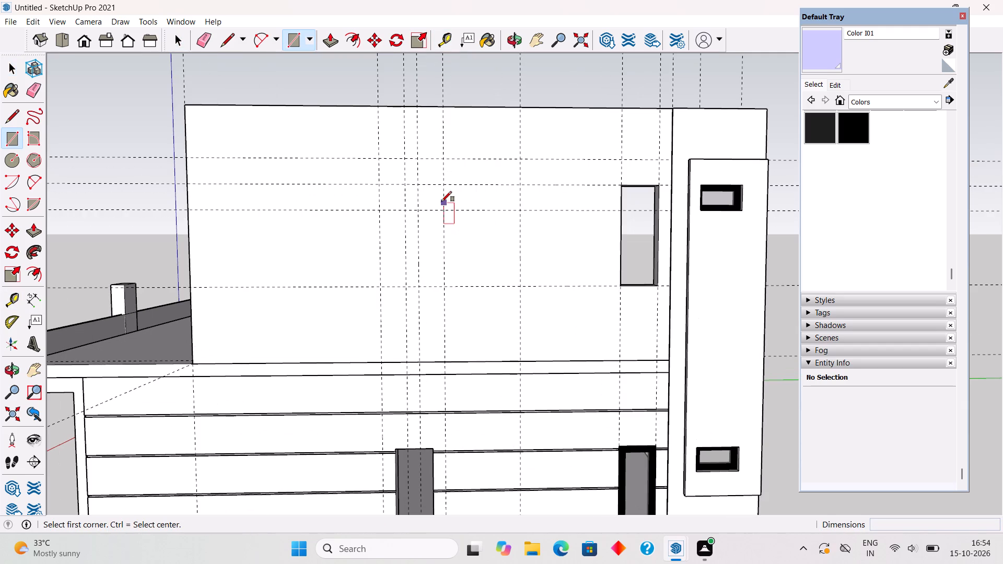
{"action": "left_click", "coordinate": [441, 184]}
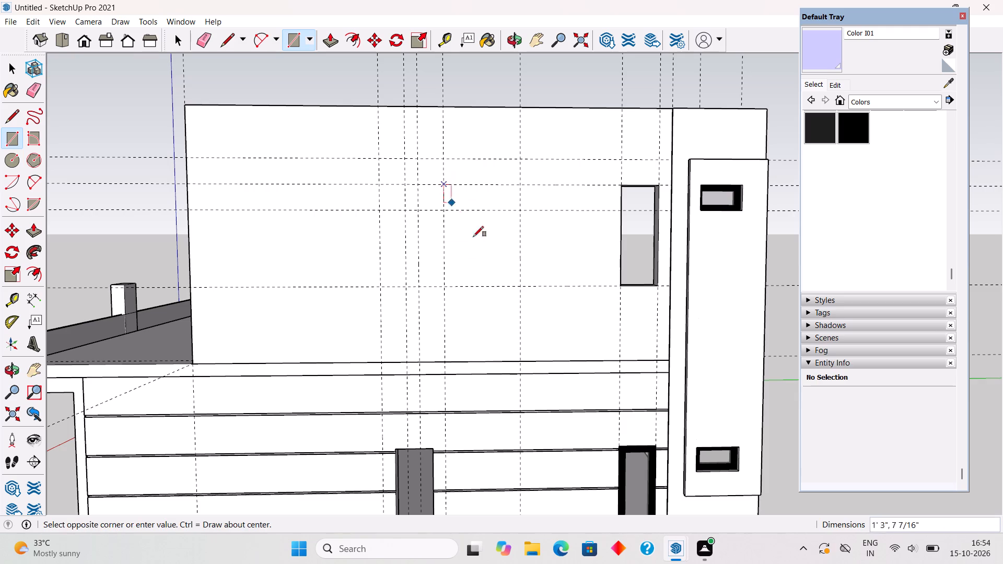
{"action": "left_click", "coordinate": [518, 360]}
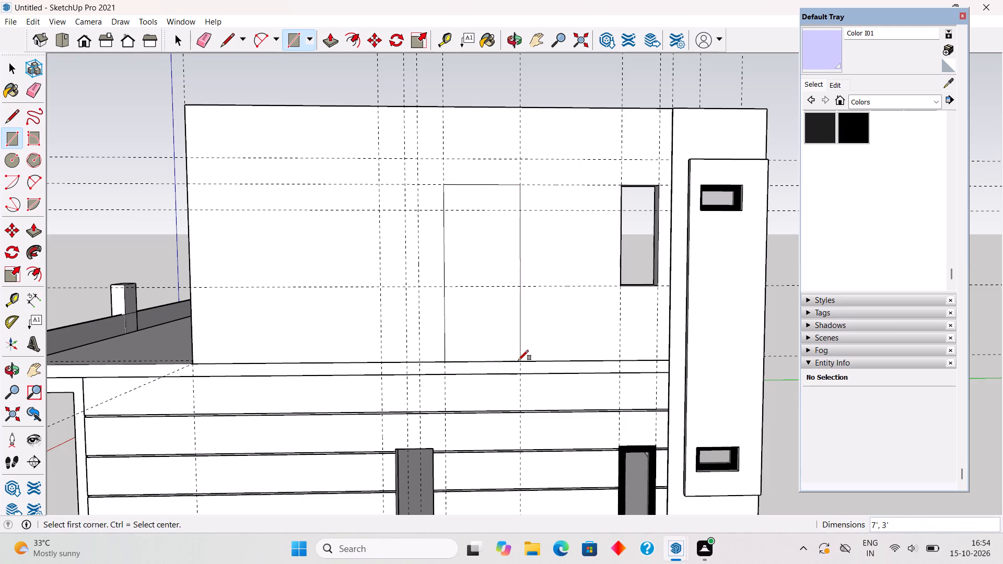
{"action": "key", "text": "p"}
{"action": "left_click_drag", "start_coordinate": [505, 343], "coordinate": [487, 239]}
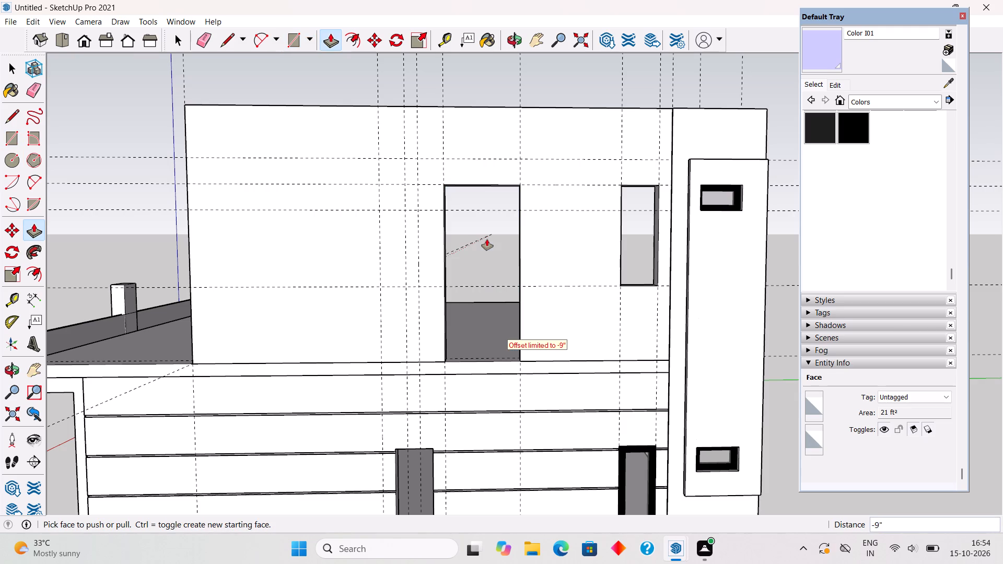
{"action": "key", "text": "space"}
{"action": "scroll", "coordinate": [487, 239], "scroll_direction": "down", "scroll_amount": 6}
{"action": "left_click", "coordinate": [487, 137]}
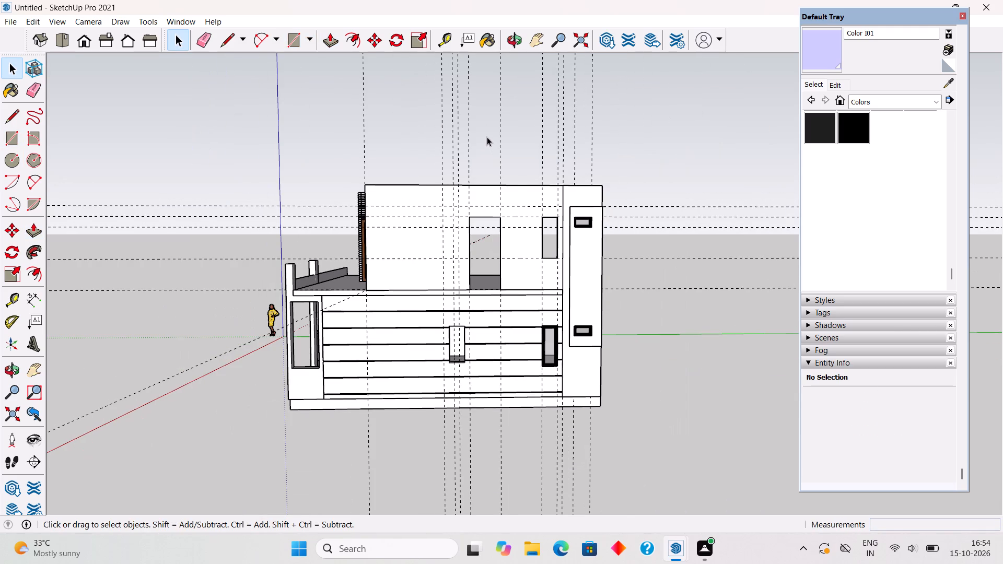
Delete all construction guides from the model.
{"action": "middle_click_drag", "start_coordinate": [473, 291], "coordinate": [484, 372]}
{"action": "scroll", "coordinate": [409, 275], "scroll_direction": "up", "scroll_amount": 4}
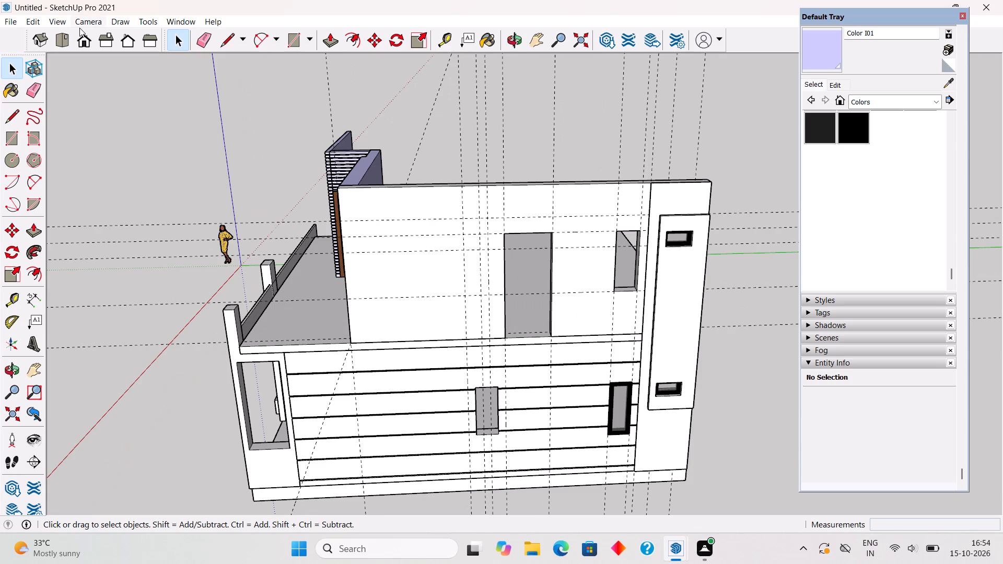
{"action": "left_click", "coordinate": [28, 18]}
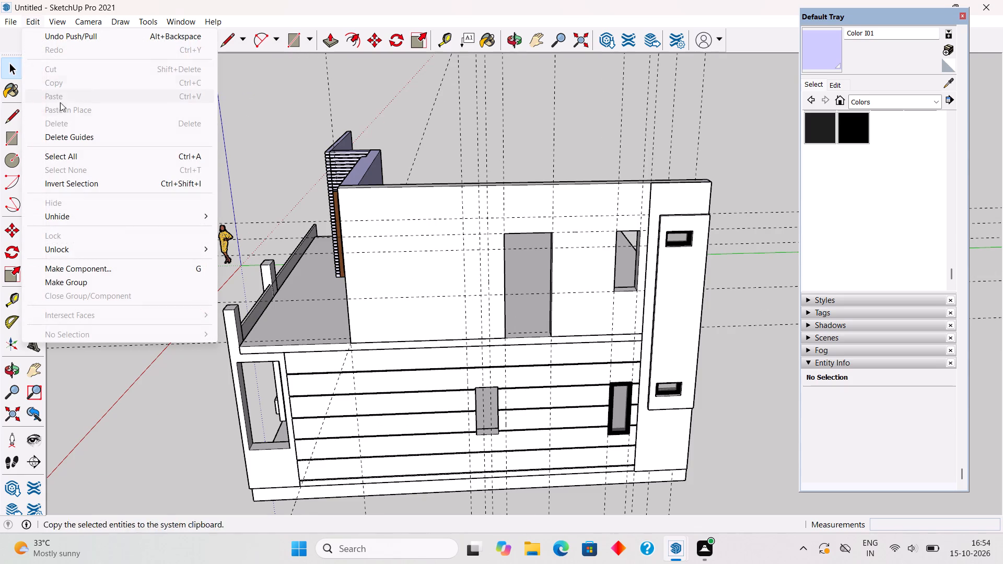
{"action": "left_click", "coordinate": [71, 142]}
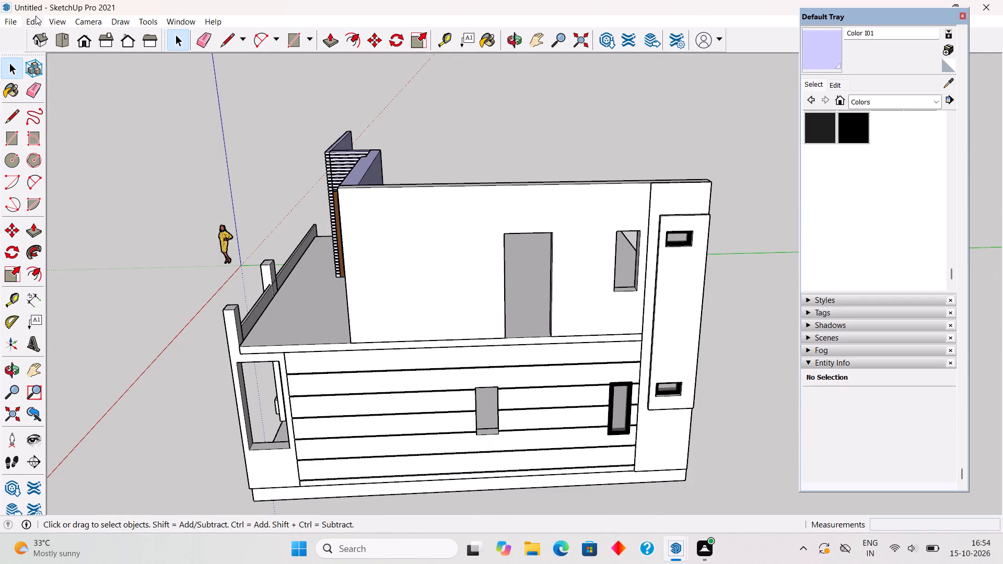
Unhide the hidden slatted window group on the ground-floor side wall.
{"action": "left_click", "coordinate": [36, 16]}
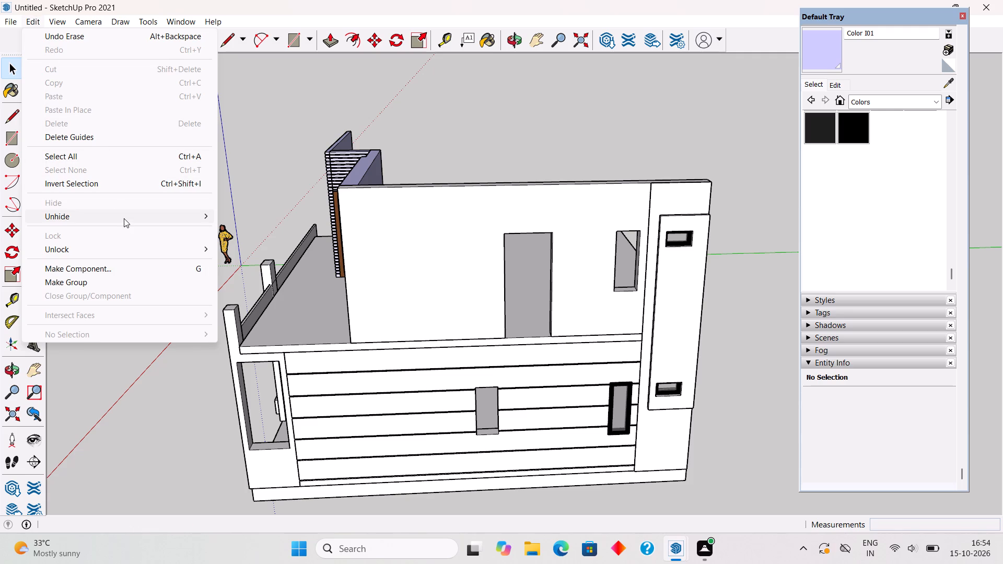
{"action": "left_click", "coordinate": [124, 218]}
{"action": "left_click", "coordinate": [230, 228]}
Move the slatted window group about 3' 8" along the grooved wall toward the balcony end, clear of the ground-floor opening.
{"action": "scroll", "coordinate": [451, 433], "scroll_direction": "up", "scroll_amount": 5}
{"action": "middle_click_drag", "start_coordinate": [506, 397], "coordinate": [483, 367]}
{"action": "scroll", "coordinate": [482, 391], "scroll_direction": "up", "scroll_amount": 2}
{"action": "left_click", "coordinate": [482, 391]}
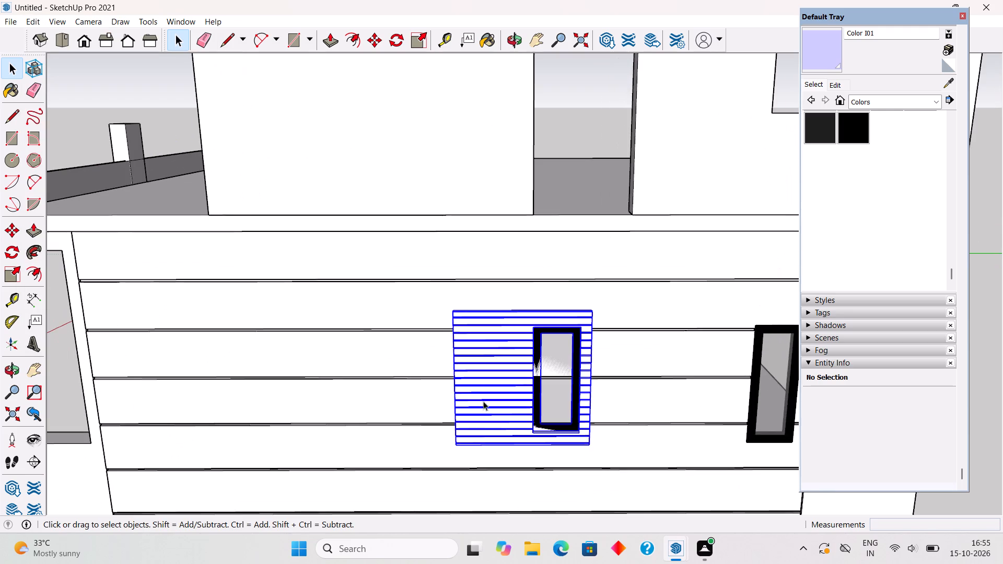
{"action": "scroll", "coordinate": [471, 440], "scroll_direction": "up", "scroll_amount": 2}
{"action": "middle_click_drag", "start_coordinate": [487, 425], "coordinate": [627, 402]}
{"action": "scroll", "coordinate": [610, 442], "scroll_direction": "up", "scroll_amount": 4}
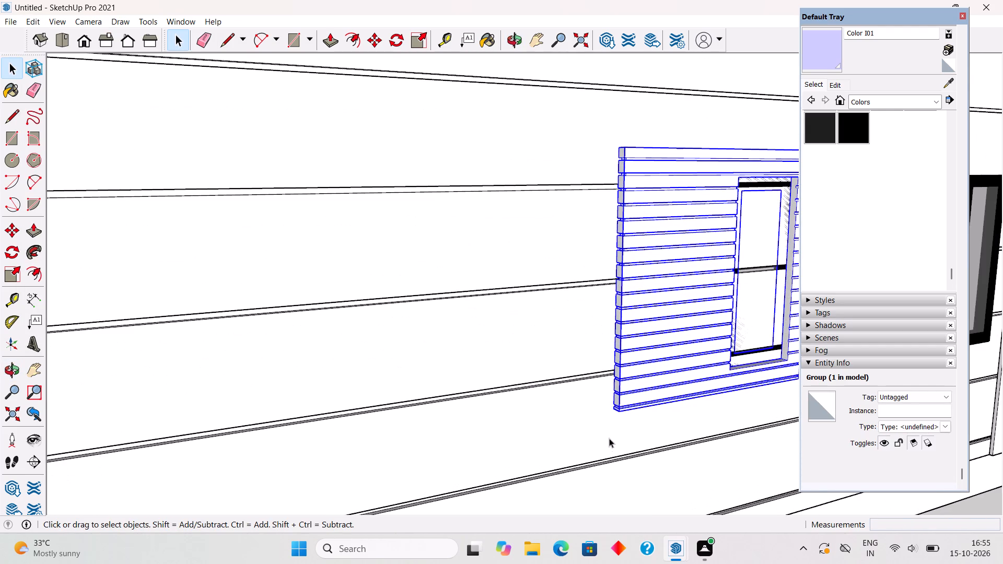
{"action": "key", "text": "m"}
{"action": "left_click", "coordinate": [630, 396]}
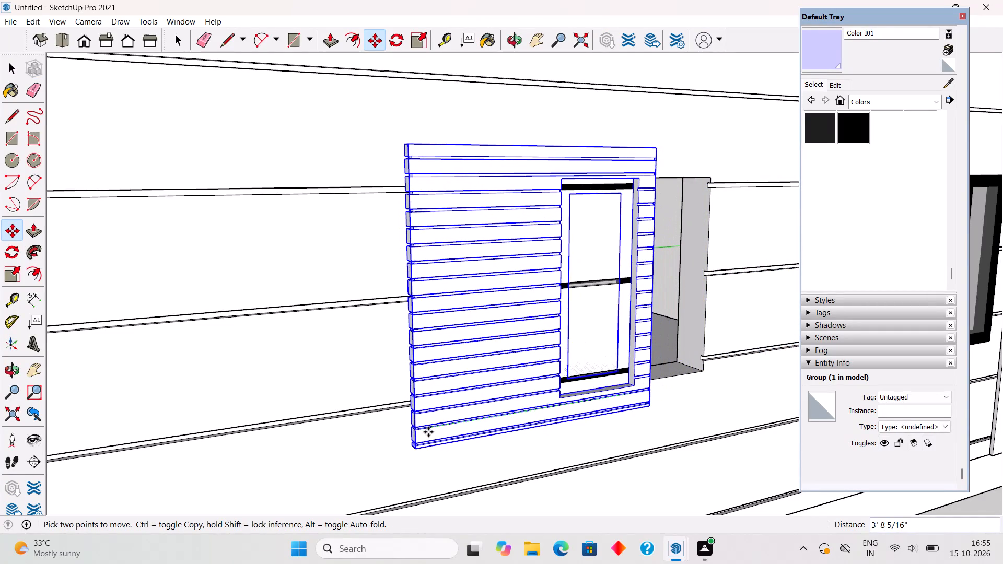
{"action": "left_click", "coordinate": [428, 431]}
Move the slatted window group about 1' 9" back along the wall, taking its frame recess's lower corner to the opening's lower corner.
{"action": "middle_click_drag", "start_coordinate": [702, 441], "coordinate": [465, 416]}
{"action": "scroll", "coordinate": [269, 356], "scroll_direction": "up", "scroll_amount": 4}
{"action": "scroll", "coordinate": [335, 349], "scroll_direction": "up", "scroll_amount": 1}
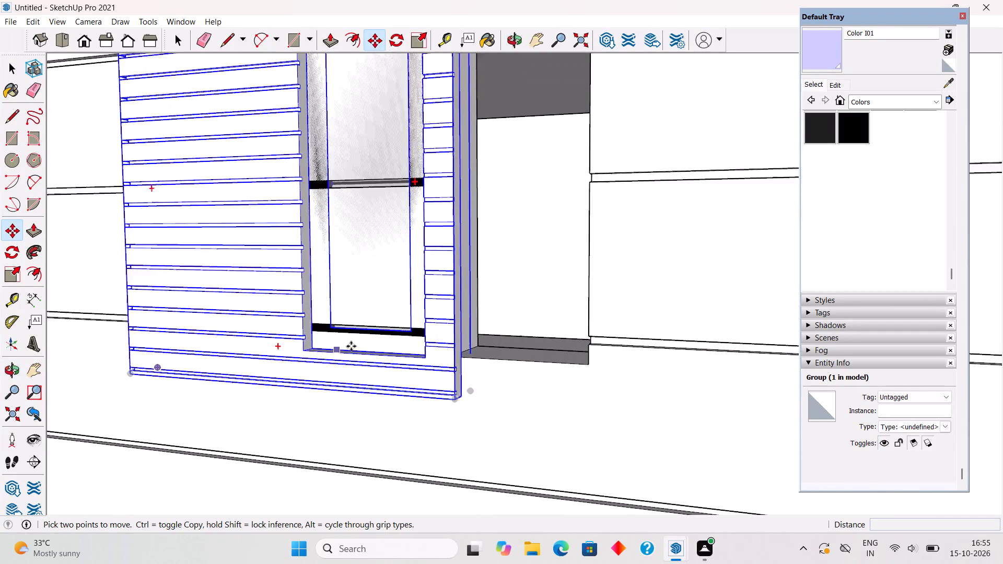
{"action": "scroll", "coordinate": [351, 346], "scroll_direction": "up", "scroll_amount": 1}
{"action": "middle_click_drag", "start_coordinate": [413, 354], "coordinate": [538, 399]}
{"action": "scroll", "coordinate": [477, 384], "scroll_direction": "up", "scroll_amount": 4}
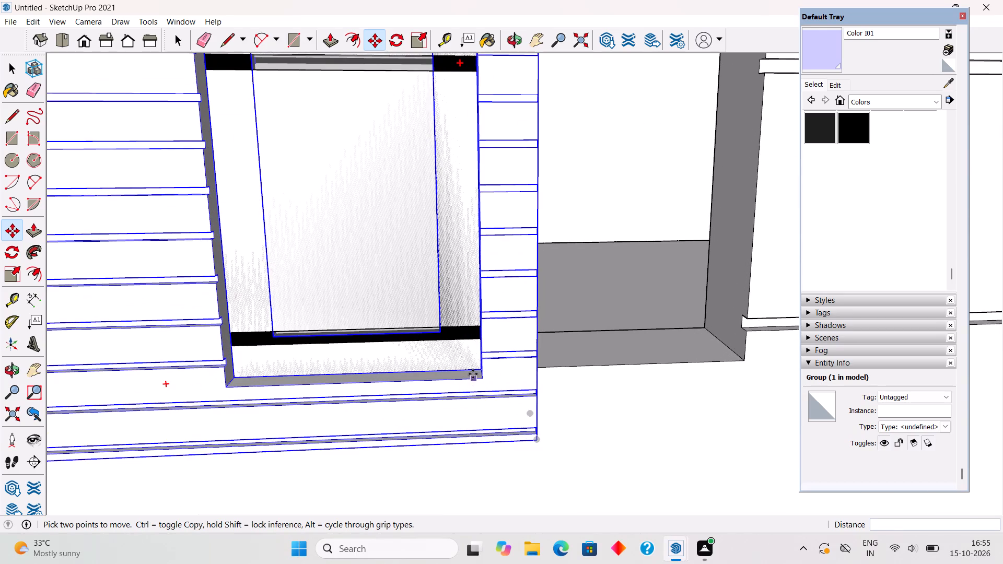
{"action": "left_click", "coordinate": [473, 370]}
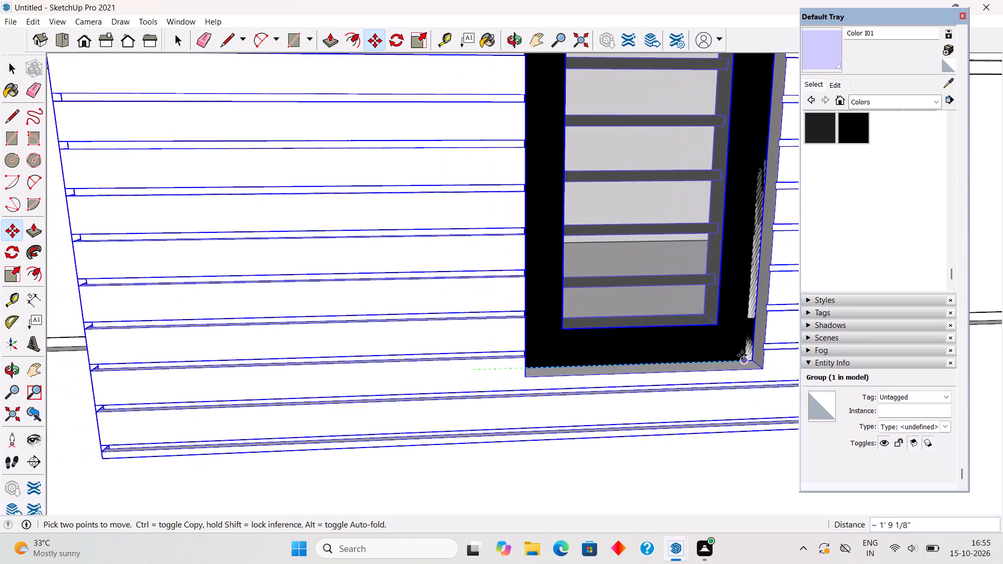
{"action": "left_click", "coordinate": [740, 355]}
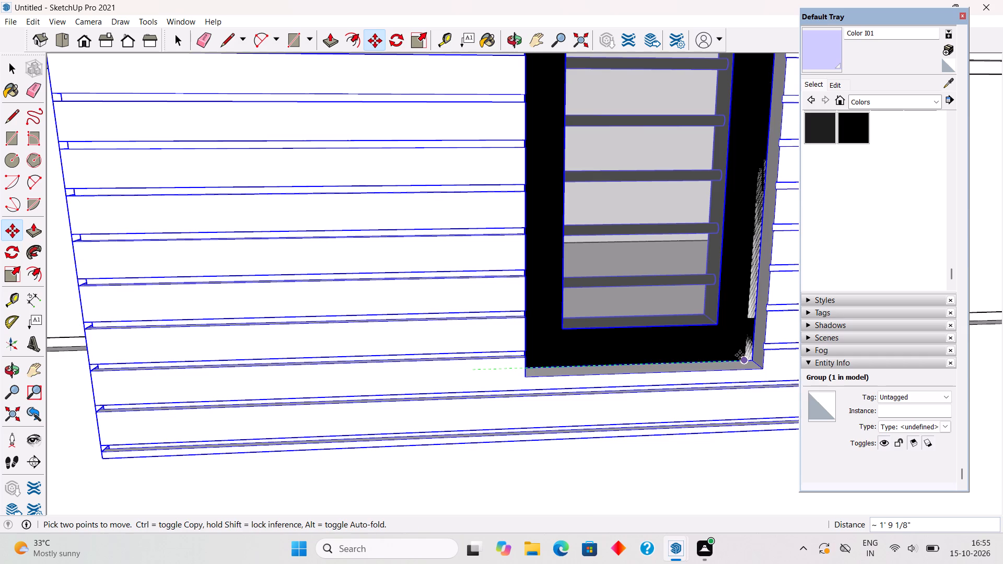
{"action": "scroll", "coordinate": [701, 378], "scroll_direction": "down", "scroll_amount": 17}
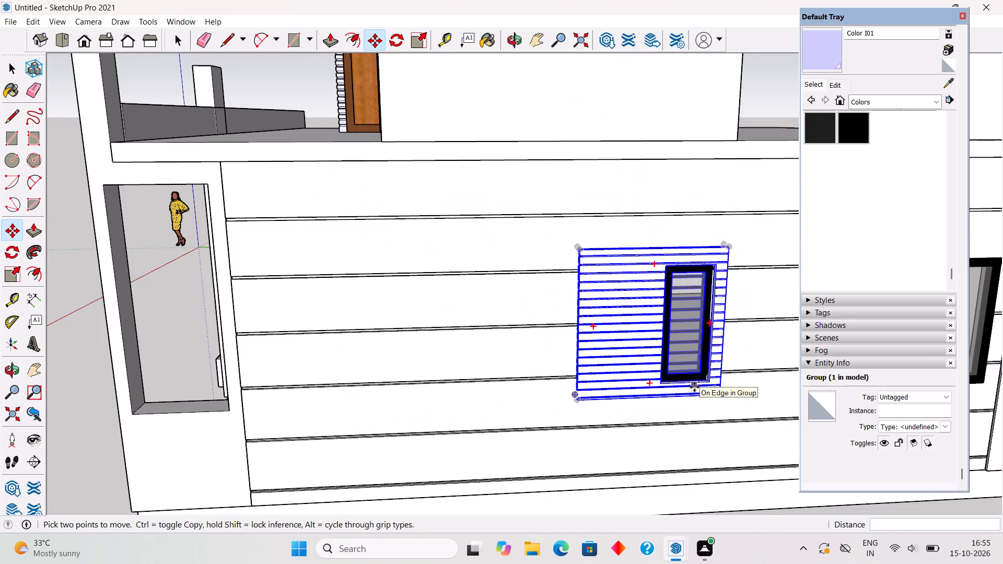
{"action": "key", "text": "space"}
{"action": "scroll", "coordinate": [694, 387], "scroll_direction": "down", "scroll_amount": 9}
{"action": "left_click", "coordinate": [740, 474]}
Examine the slatted window's fit in the ground-floor opening from outside and from inside the room.
{"action": "middle_click_drag", "start_coordinate": [717, 418], "coordinate": [672, 368]}
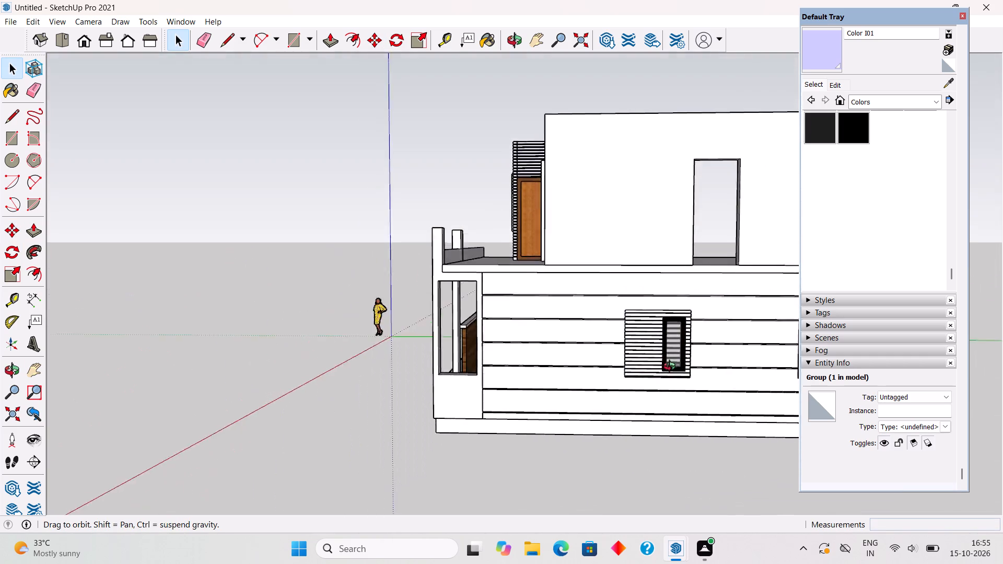
{"action": "middle_click_drag", "start_coordinate": [672, 368], "coordinate": [580, 322]}
{"action": "scroll", "coordinate": [587, 332], "scroll_direction": "up", "scroll_amount": 10}
{"action": "middle_click_drag", "start_coordinate": [566, 397], "coordinate": [426, 420]}
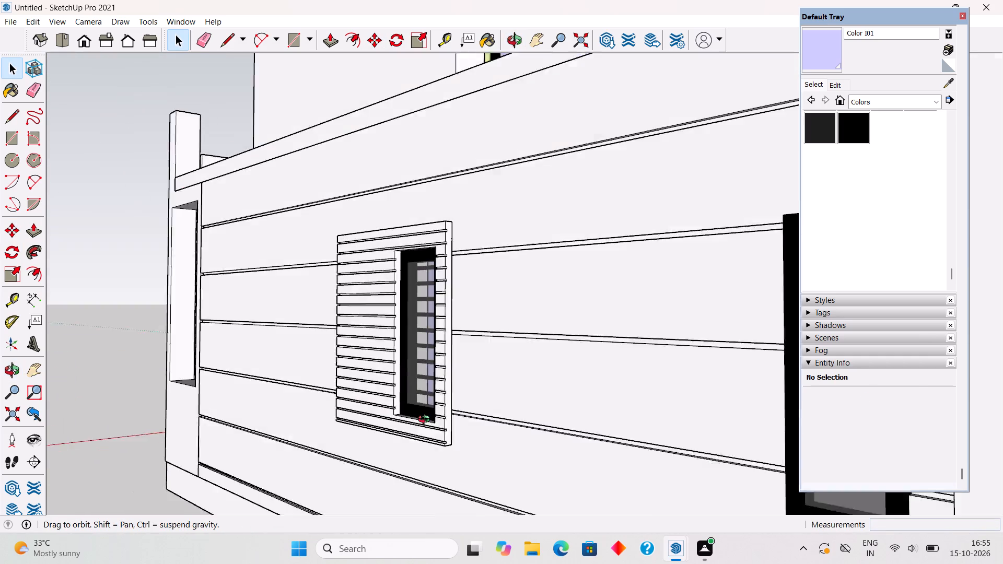
{"action": "middle_click_drag", "start_coordinate": [426, 420], "coordinate": [0, 474]}
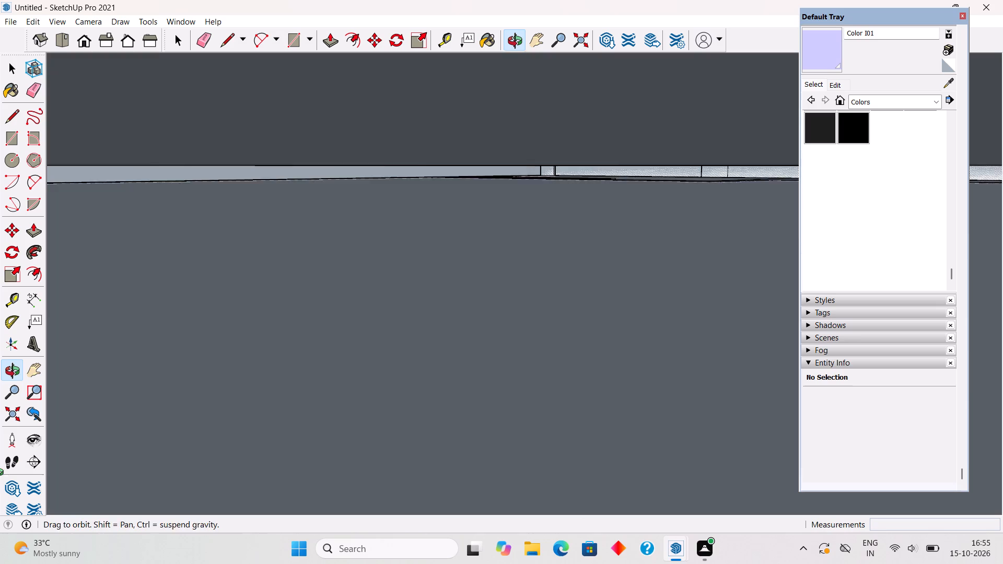
{"action": "middle_click_drag", "start_coordinate": [0, 474], "coordinate": [0, 473]}
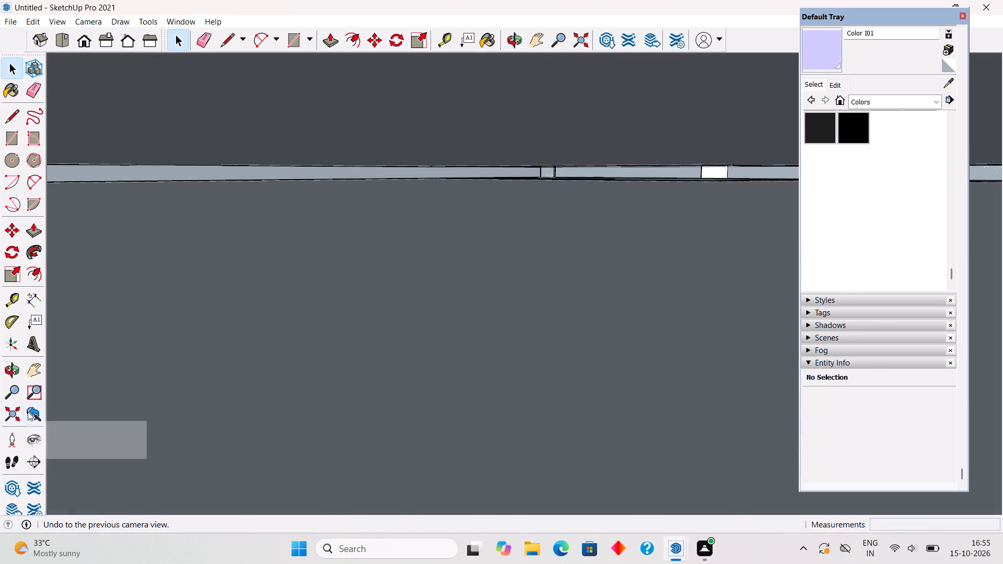
{"action": "left_click", "coordinate": [28, 412]}
{"action": "middle_click_drag", "start_coordinate": [568, 377], "coordinate": [263, 381]}
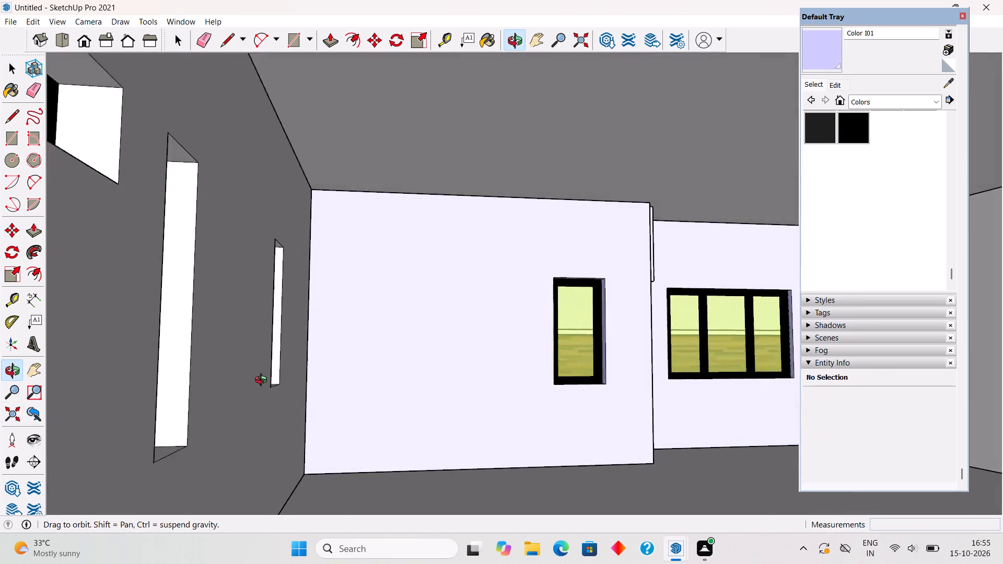
{"action": "middle_click_drag", "start_coordinate": [263, 381], "coordinate": [132, 417]}
{"action": "scroll", "coordinate": [237, 352], "scroll_direction": "up", "scroll_amount": 5}
{"action": "middle_click_drag", "start_coordinate": [235, 353], "coordinate": [107, 411]}
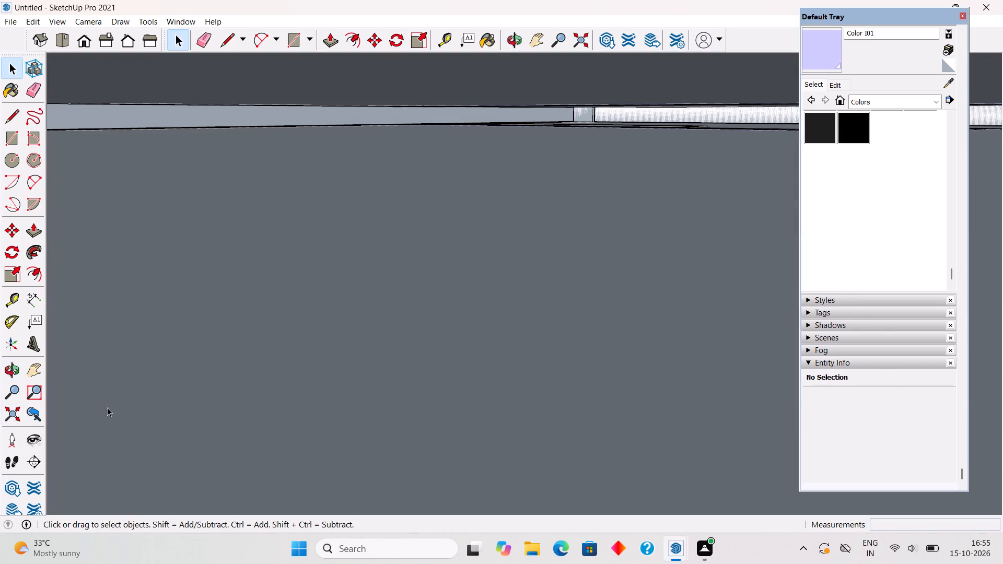
{"action": "left_click", "coordinate": [46, 415]}
{"action": "left_click", "coordinate": [28, 418]}
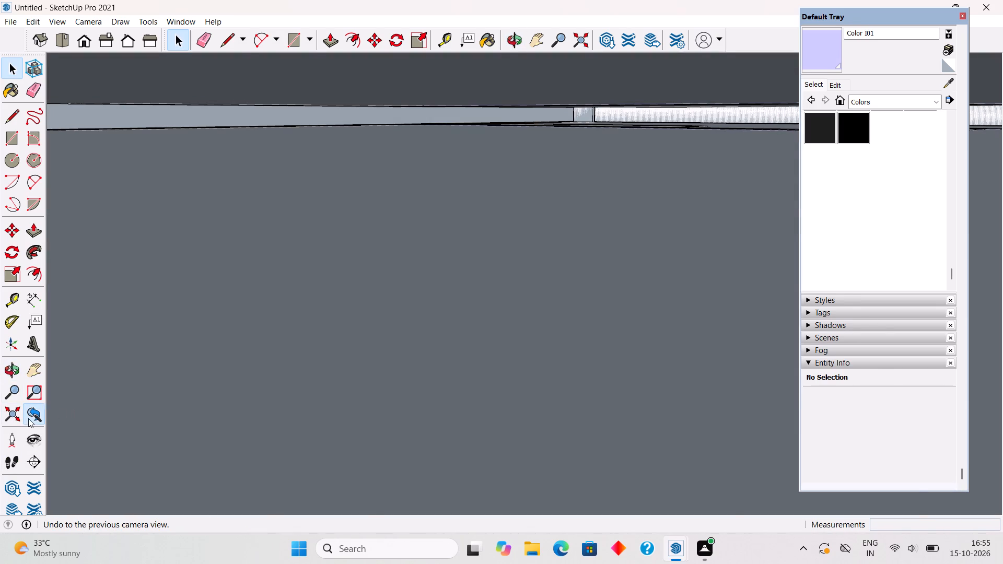
{"action": "scroll", "coordinate": [240, 367], "scroll_direction": "up", "scroll_amount": 5}
{"action": "middle_click_drag", "start_coordinate": [245, 378], "coordinate": [126, 416]}
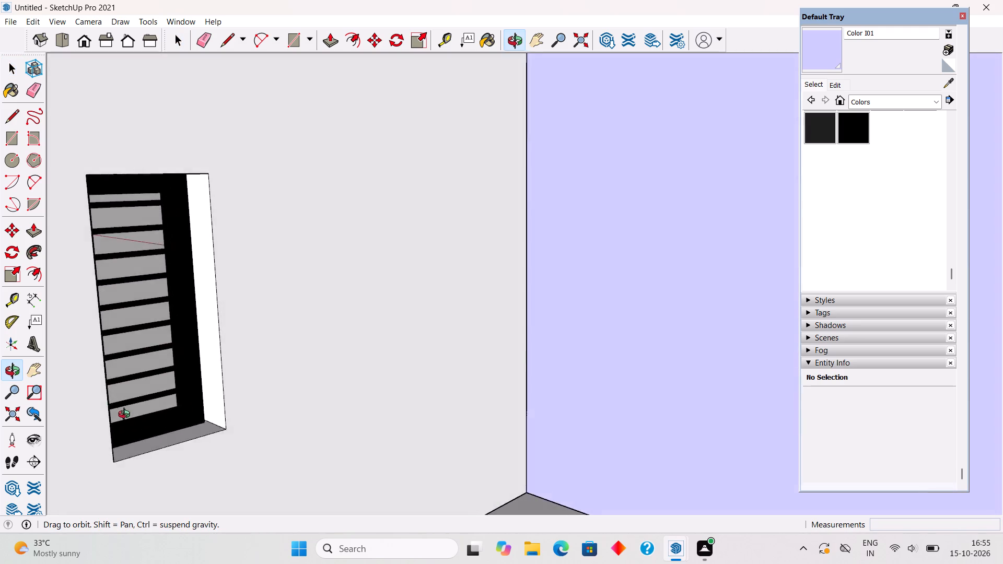
{"action": "middle_click_drag", "start_coordinate": [126, 416], "coordinate": [28, 365]}
{"action": "middle_click_drag", "start_coordinate": [121, 327], "coordinate": [76, 349]}
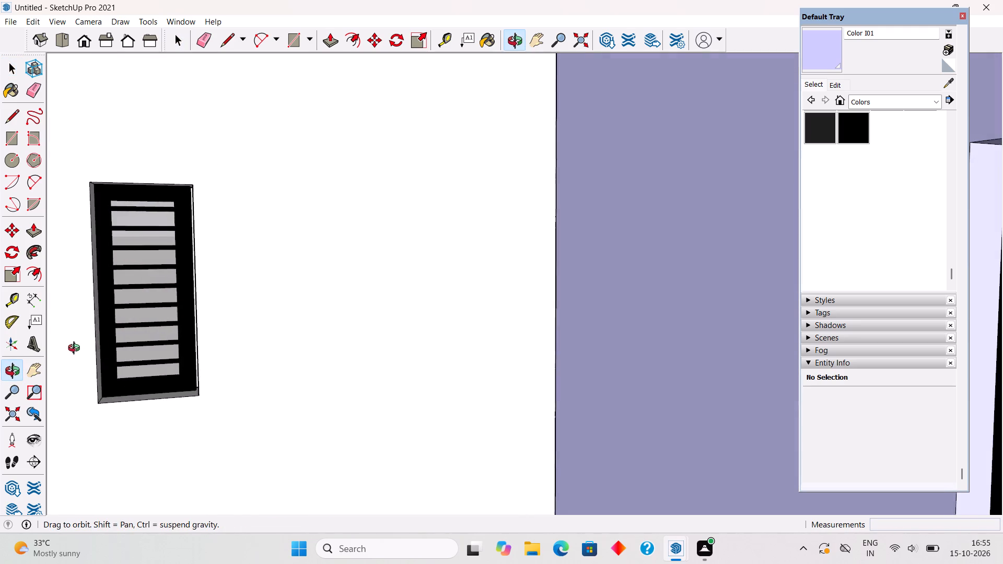
{"action": "middle_click_drag", "start_coordinate": [76, 349], "coordinate": [74, 349]}
{"action": "scroll", "coordinate": [103, 359], "scroll_direction": "up", "scroll_amount": 16}
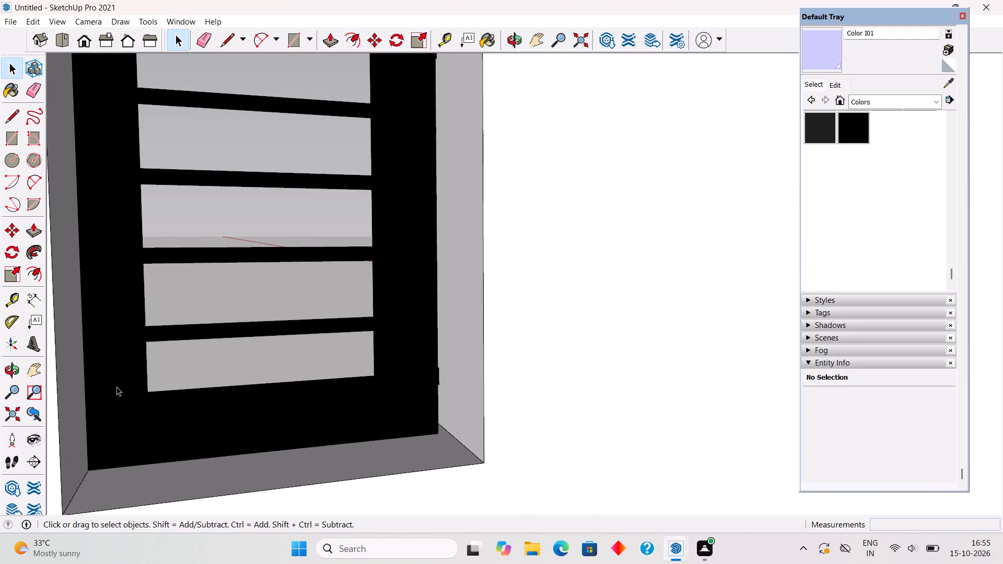
{"action": "scroll", "coordinate": [119, 386], "scroll_direction": "up", "scroll_amount": 4}
From inside the room, move the slatted window group about 13/16" sideways to align its black frame's lower corner with the opening's corner.
{"action": "left_click", "coordinate": [141, 391]}
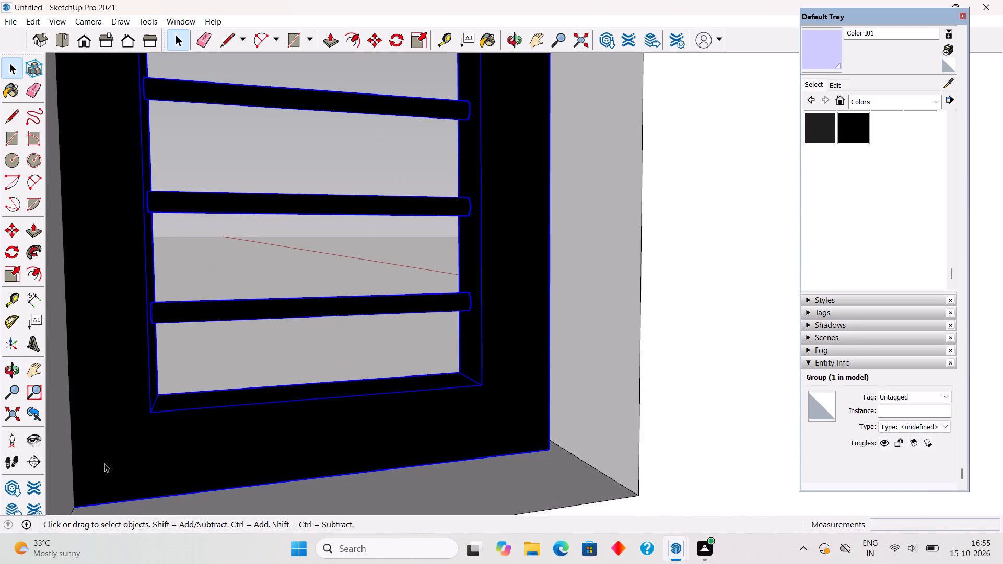
{"action": "middle_click_drag", "start_coordinate": [423, 442], "coordinate": [359, 460]}
{"action": "scroll", "coordinate": [445, 476], "scroll_direction": "up", "scroll_amount": 1}
{"action": "scroll", "coordinate": [493, 473], "scroll_direction": "up", "scroll_amount": 1}
{"action": "key", "text": "m"}
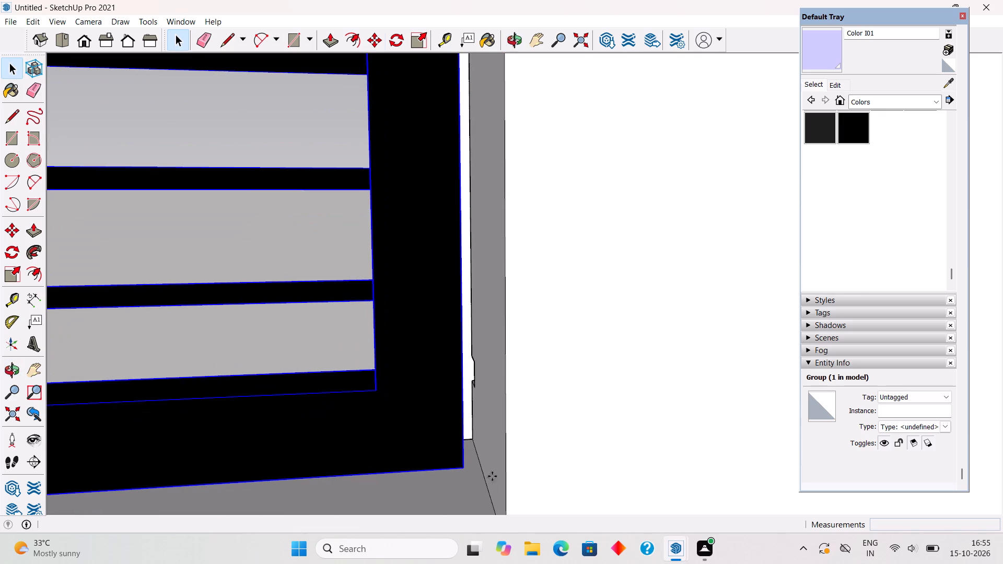
{"action": "left_click", "coordinate": [459, 463]}
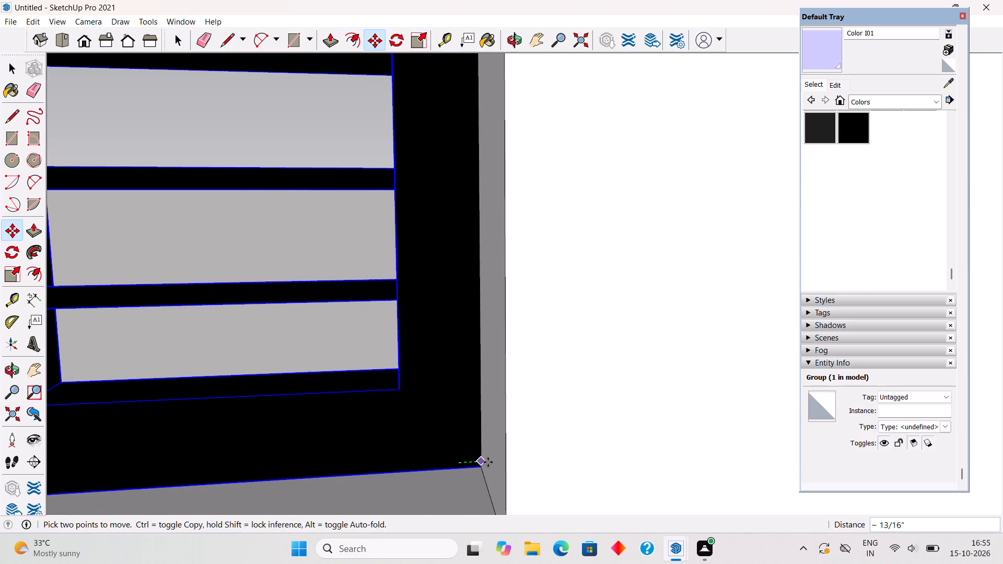
{"action": "left_click", "coordinate": [488, 462]}
{"action": "scroll", "coordinate": [488, 462], "scroll_direction": "down", "scroll_amount": 11}
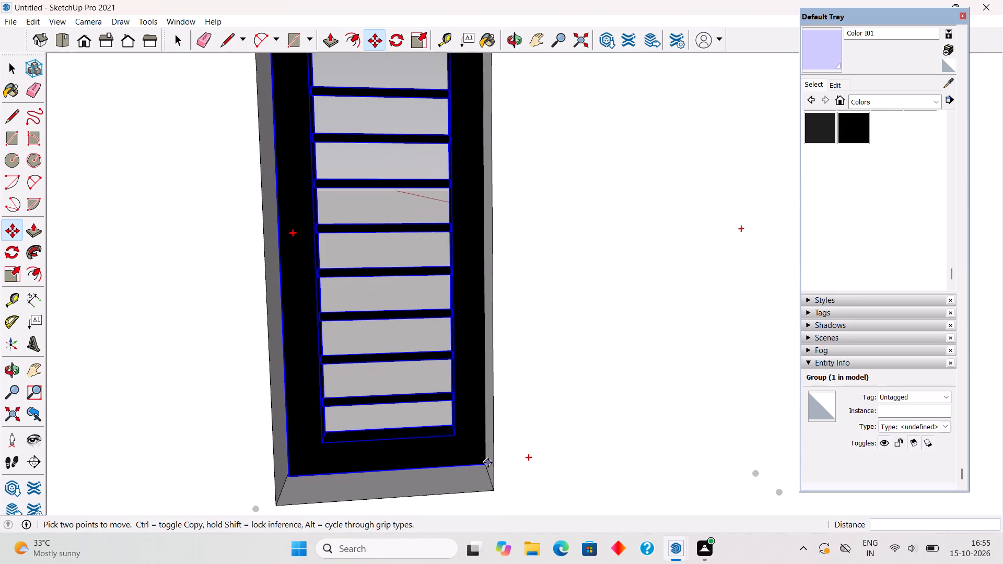
{"action": "key", "text": "space"}
{"action": "scroll", "coordinate": [488, 463], "scroll_direction": "down", "scroll_amount": 20}
{"action": "scroll", "coordinate": [488, 463], "scroll_direction": "down", "scroll_amount": 4}
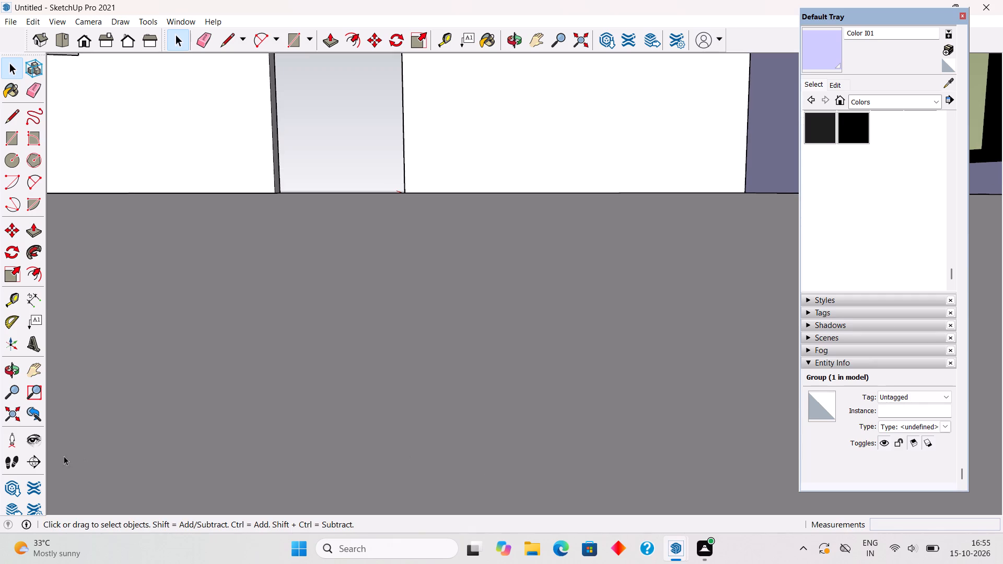
{"action": "left_click", "coordinate": [19, 419]}
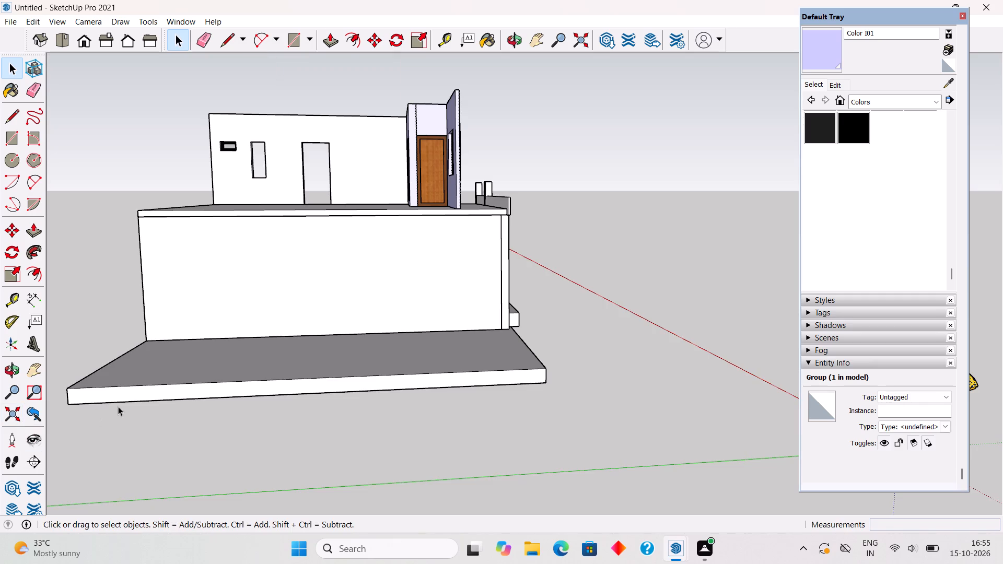
Inside the slatted window group, move the slatted panel about 3/16" sideways to align its recess's lower corner with the black frame's inner line.
{"action": "middle_click_drag", "start_coordinate": [173, 374], "coordinate": [859, 408]}
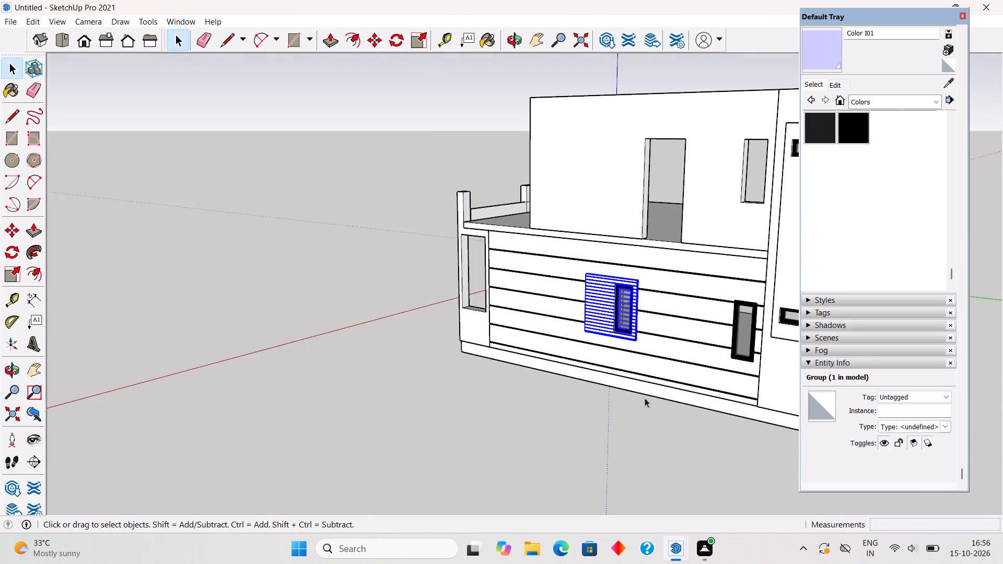
{"action": "middle_click_drag", "start_coordinate": [647, 397], "coordinate": [680, 395]}
{"action": "left_click", "coordinate": [587, 466]}
{"action": "middle_click_drag", "start_coordinate": [505, 316], "coordinate": [619, 297]}
{"action": "scroll", "coordinate": [633, 293], "scroll_direction": "up", "scroll_amount": 9}
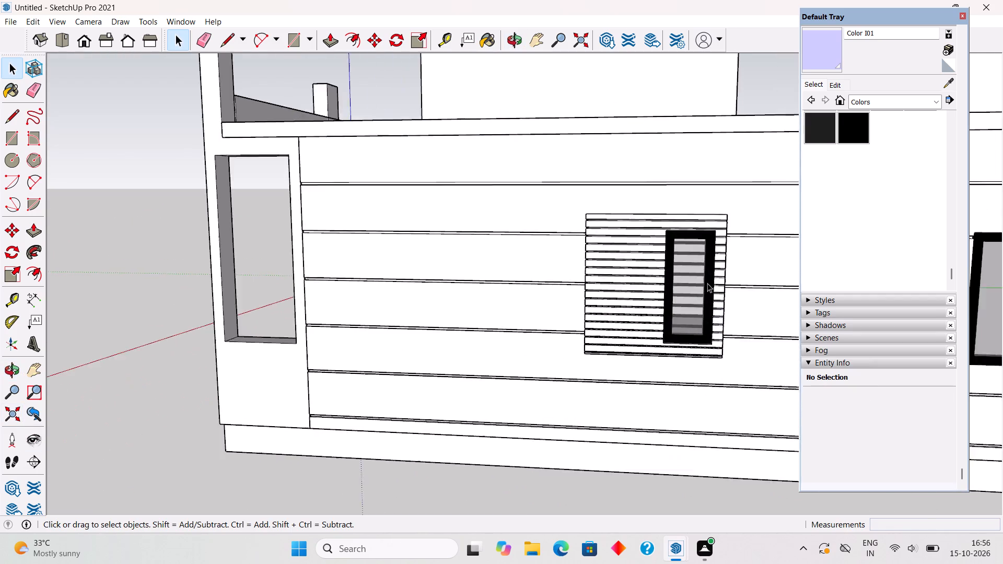
{"action": "scroll", "coordinate": [707, 283], "scroll_direction": "up", "scroll_amount": 9}
{"action": "left_click", "coordinate": [687, 368]}
{"action": "scroll", "coordinate": [687, 368], "scroll_direction": "up", "scroll_amount": 2}
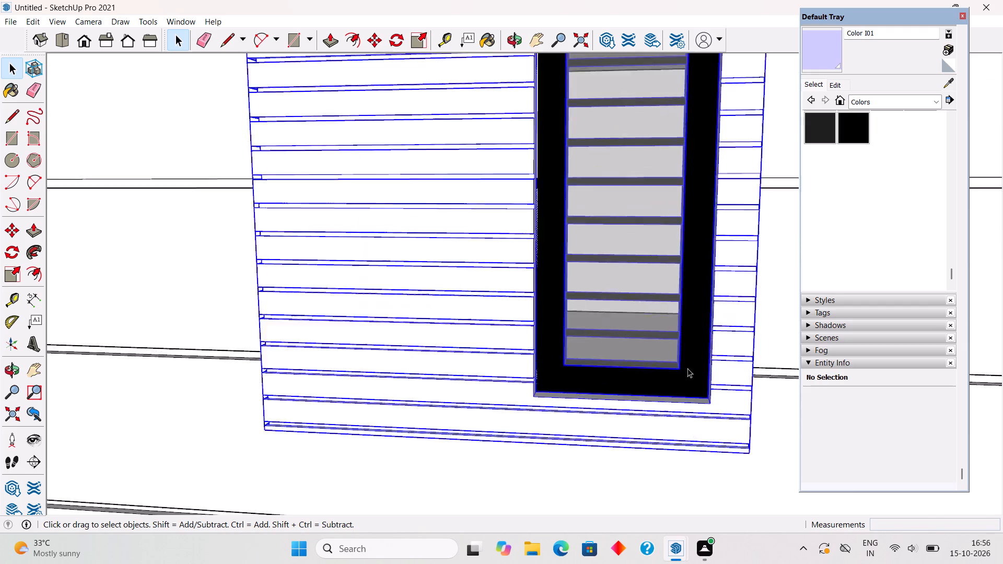
{"action": "scroll", "coordinate": [687, 368], "scroll_direction": "up", "scroll_amount": 11}
{"action": "middle_click_drag", "start_coordinate": [708, 400], "coordinate": [737, 473]}
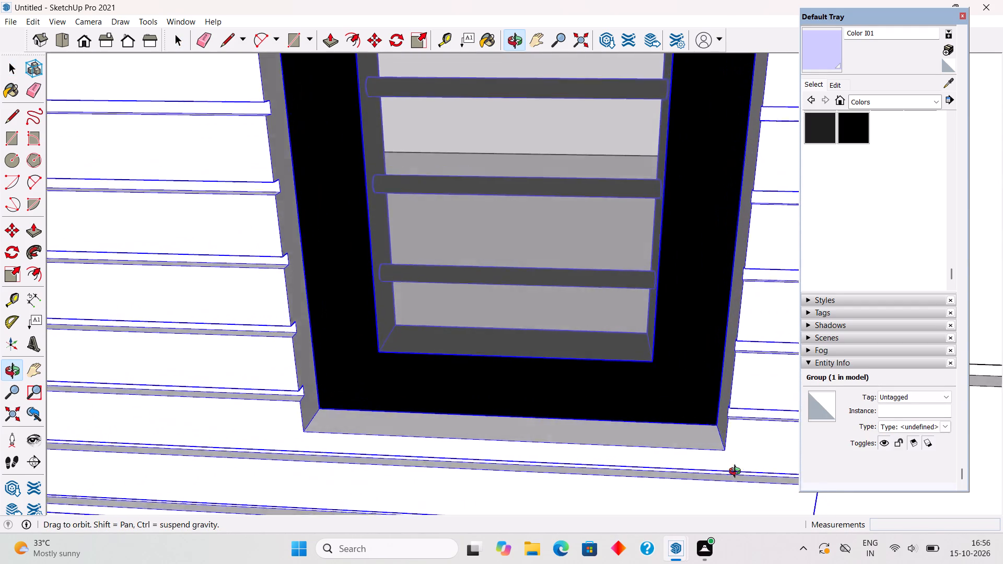
{"action": "middle_click_drag", "start_coordinate": [737, 473], "coordinate": [738, 473]}
{"action": "scroll", "coordinate": [298, 397], "scroll_direction": "up", "scroll_amount": 4}
{"action": "triple_click", "coordinate": [332, 384]}
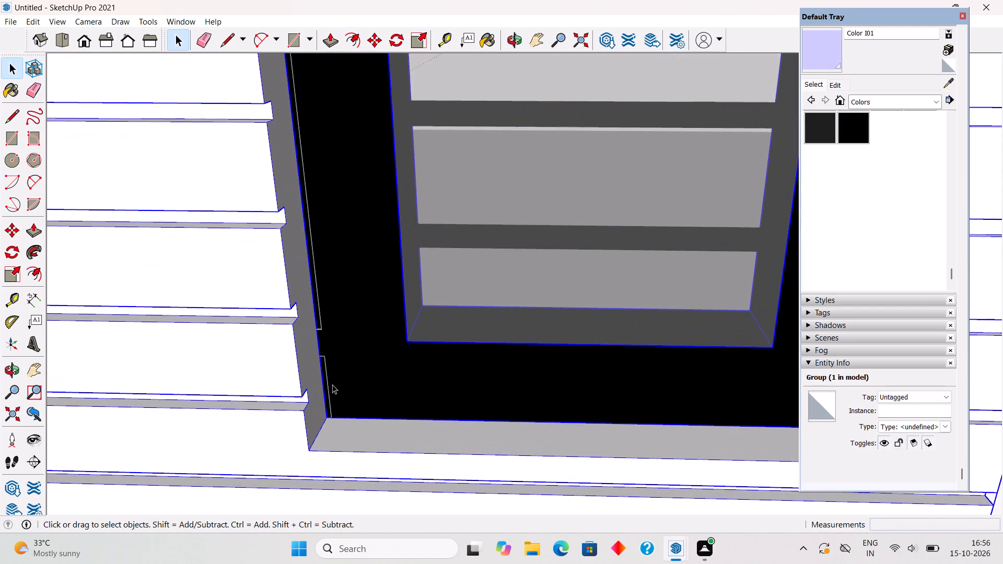
{"action": "scroll", "coordinate": [329, 389], "scroll_direction": "up", "scroll_amount": 9}
{"action": "middle_click_drag", "start_coordinate": [328, 394], "coordinate": [294, 439]}
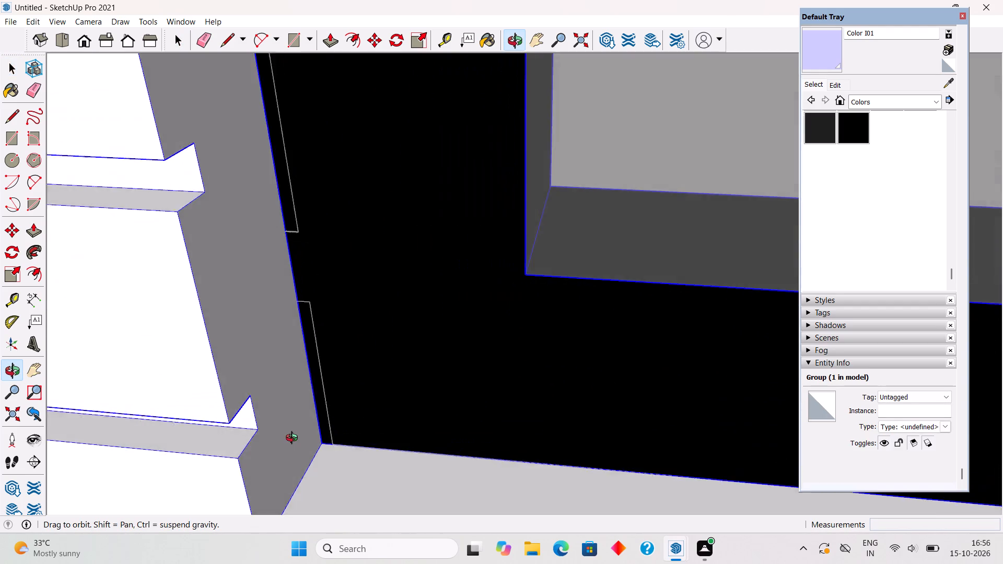
{"action": "middle_click_drag", "start_coordinate": [294, 439], "coordinate": [316, 453]}
{"action": "scroll", "coordinate": [334, 443], "scroll_direction": "up", "scroll_amount": 4}
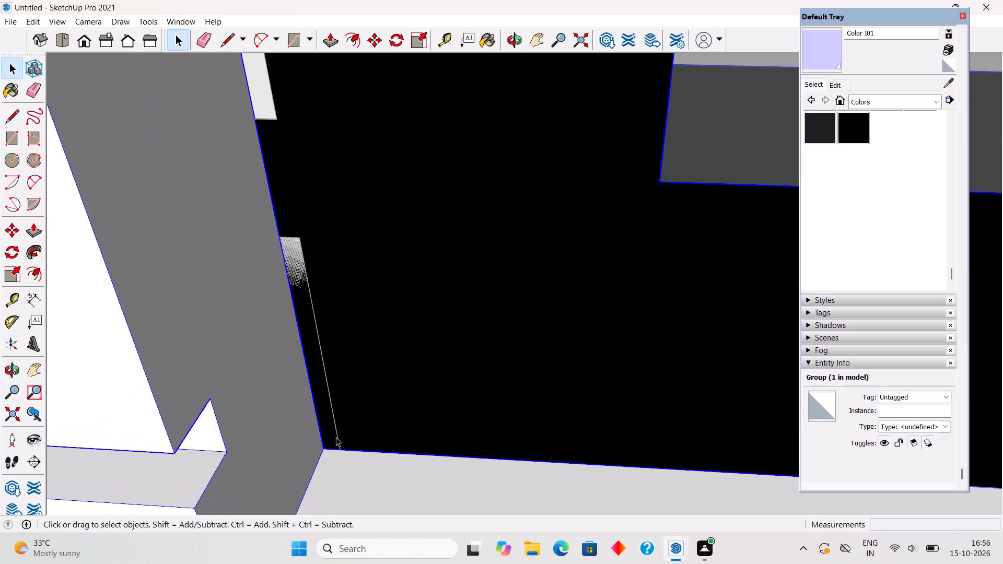
{"action": "left_click", "coordinate": [336, 437]}
{"action": "left_click", "coordinate": [342, 440]}
{"action": "triple_click", "coordinate": [310, 448]}
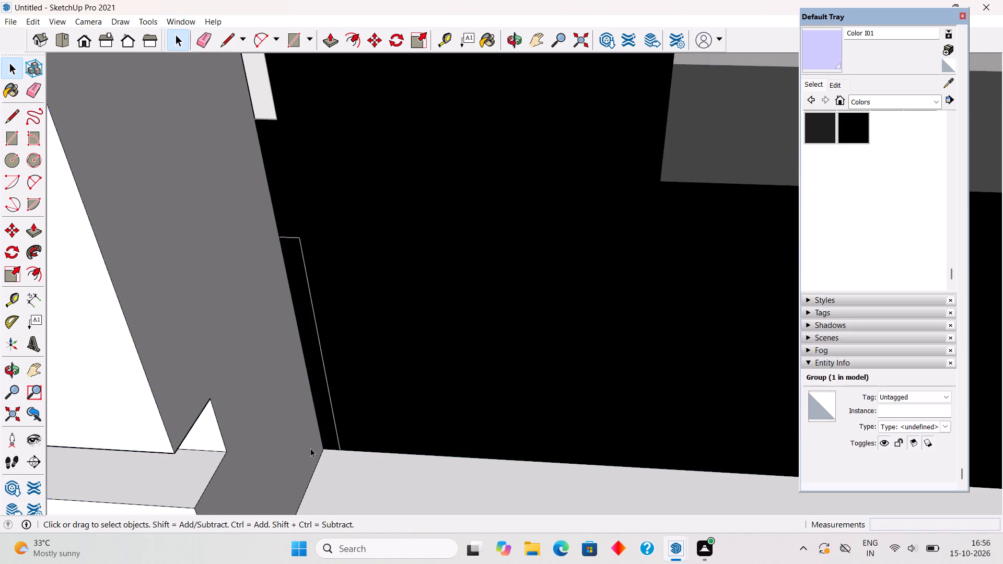
{"action": "scroll", "coordinate": [323, 449], "scroll_direction": "up", "scroll_amount": 4}
{"action": "key", "text": "m"}
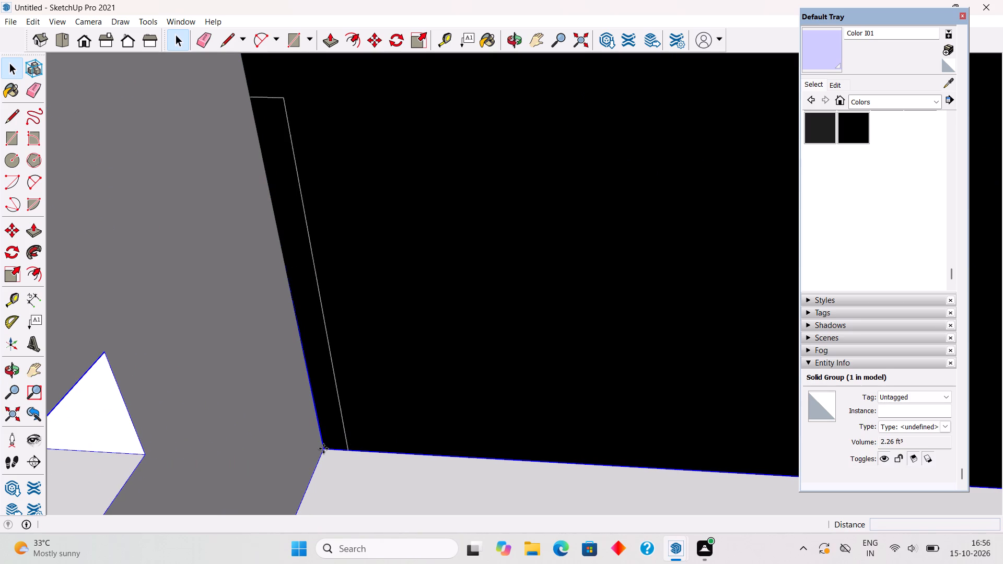
{"action": "left_click", "coordinate": [323, 449]}
{"action": "left_click", "coordinate": [346, 452]}
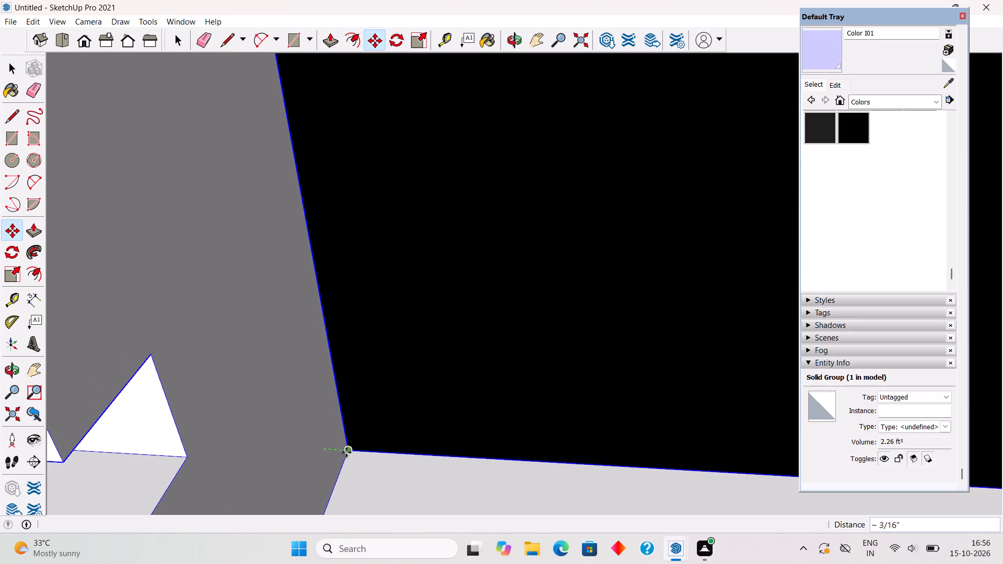
{"action": "scroll", "coordinate": [346, 452], "scroll_direction": "down", "scroll_amount": 17}
{"action": "key", "text": "space"}
{"action": "scroll", "coordinate": [346, 452], "scroll_direction": "down", "scroll_amount": 10}
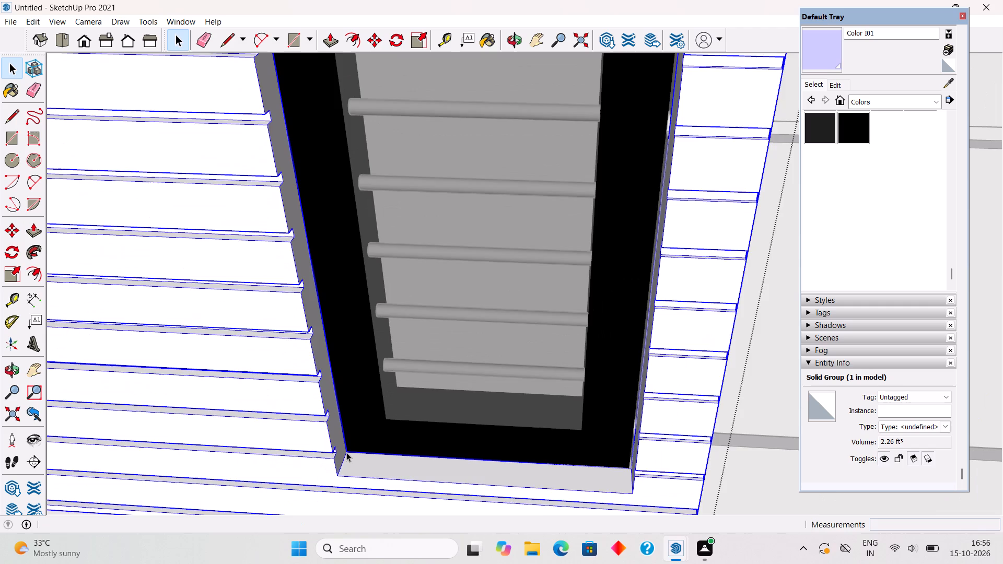
{"action": "scroll", "coordinate": [346, 452], "scroll_direction": "down", "scroll_amount": 20}
{"action": "scroll", "coordinate": [346, 452], "scroll_direction": "down", "scroll_amount": 15}
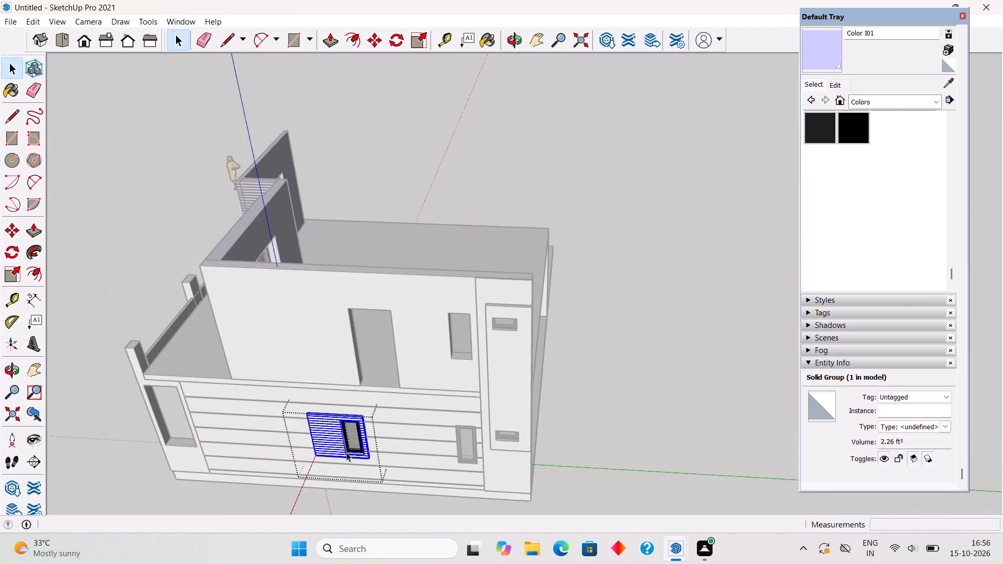
{"action": "left_click", "coordinate": [537, 405]}
Examine the upper-floor side wall and its openings against the slatted window on the grooved wall below.
{"action": "middle_click_drag", "start_coordinate": [435, 459], "coordinate": [517, 300]}
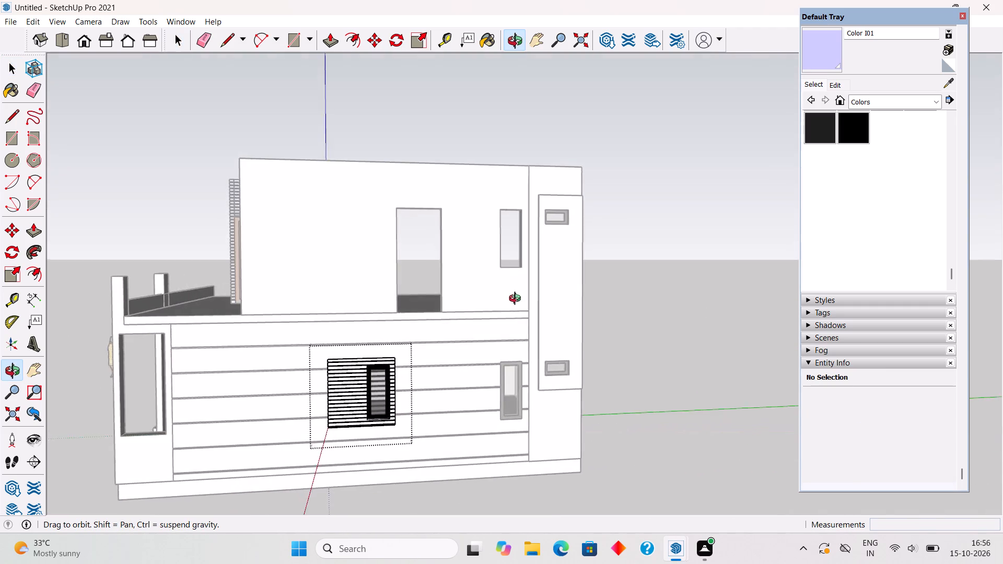
{"action": "middle_click_drag", "start_coordinate": [517, 300], "coordinate": [505, 322]}
{"action": "left_click", "coordinate": [518, 501]}
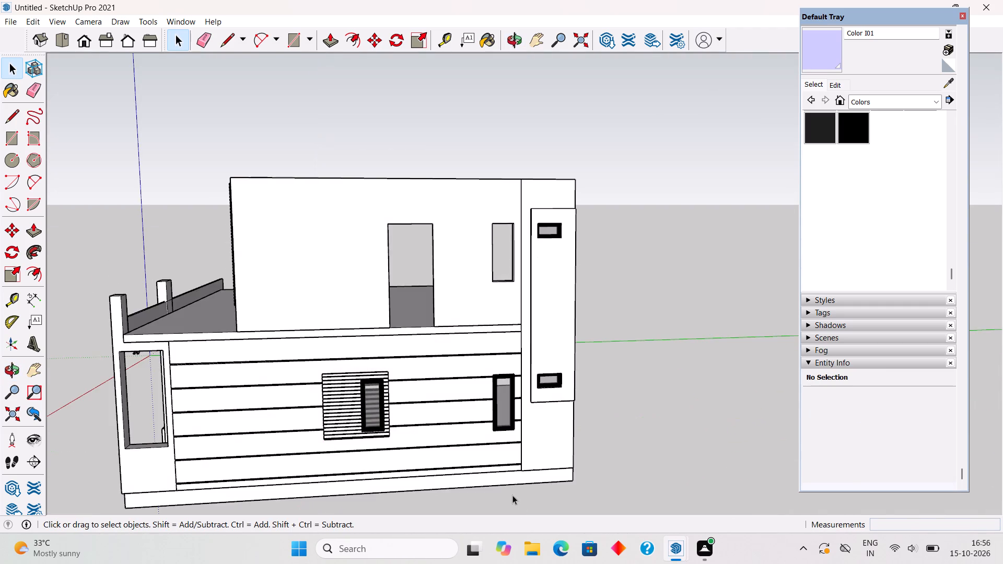
{"action": "middle_click_drag", "start_coordinate": [408, 430], "coordinate": [445, 429]}
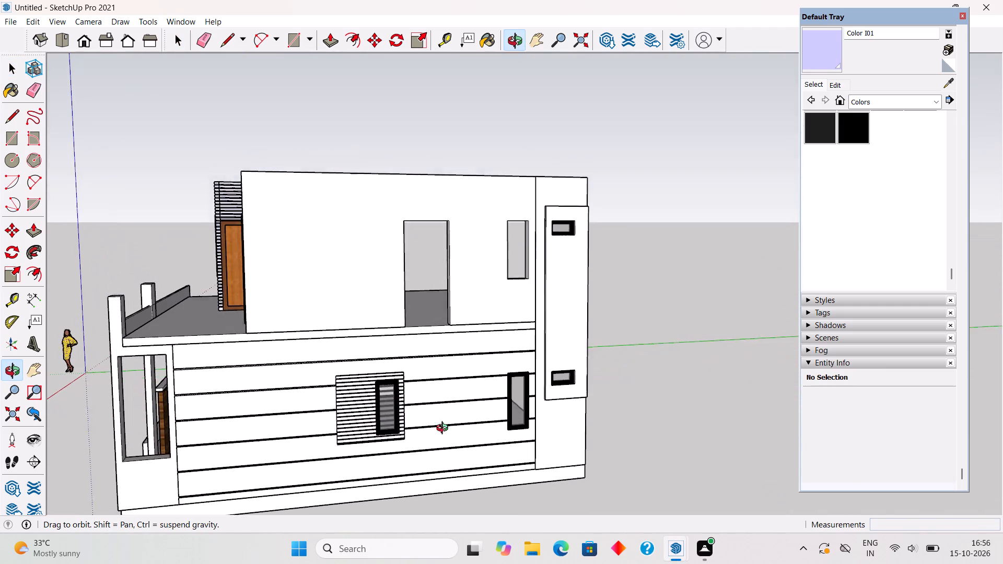
{"action": "middle_click_drag", "start_coordinate": [445, 429], "coordinate": [430, 445]}
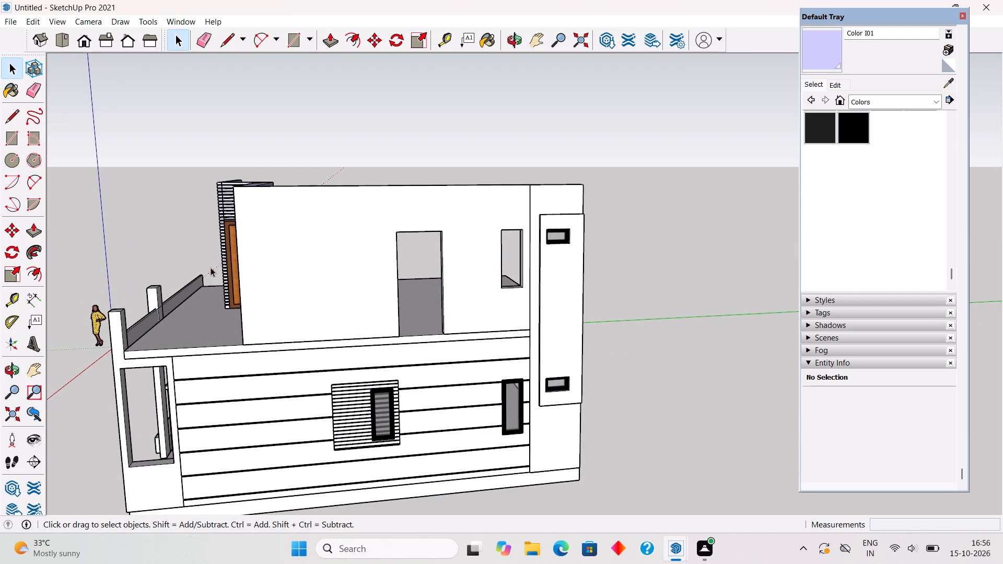
{"action": "scroll", "coordinate": [209, 266], "scroll_direction": "up", "scroll_amount": 4}
{"action": "middle_click_drag", "start_coordinate": [274, 268], "coordinate": [161, 419]}
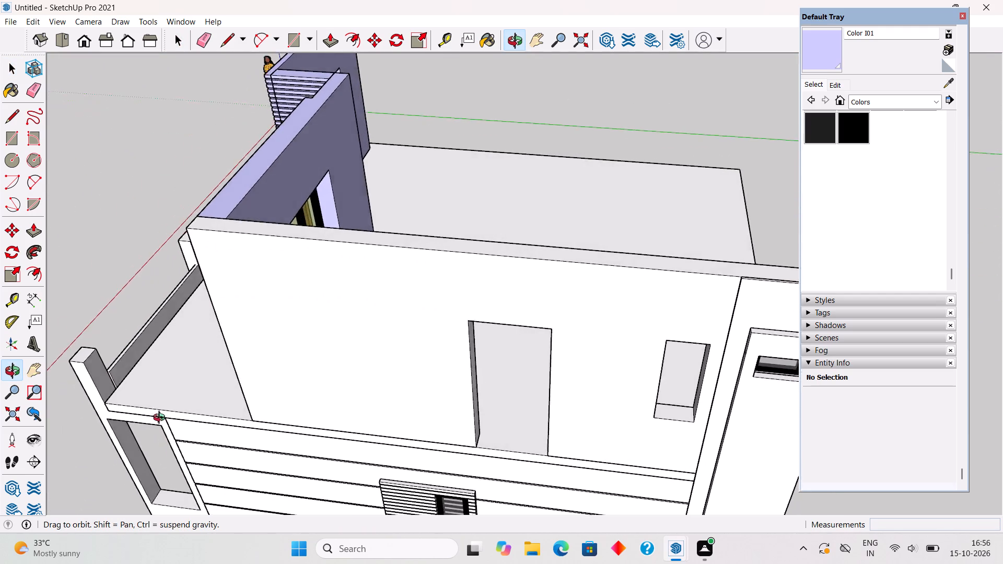
{"action": "middle_click_drag", "start_coordinate": [161, 419], "coordinate": [143, 303]}
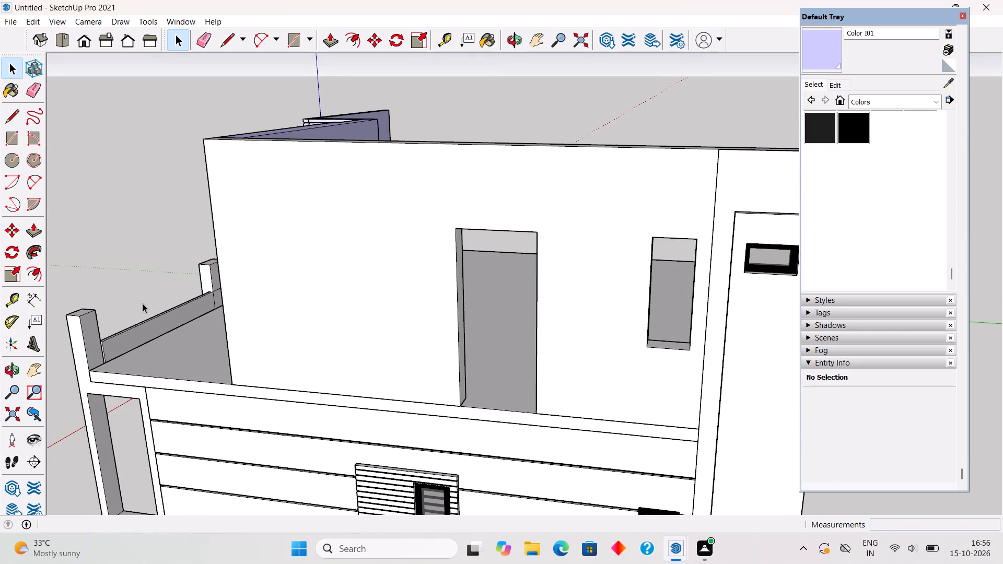
{"action": "scroll", "coordinate": [148, 305], "scroll_direction": "down", "scroll_amount": 5}
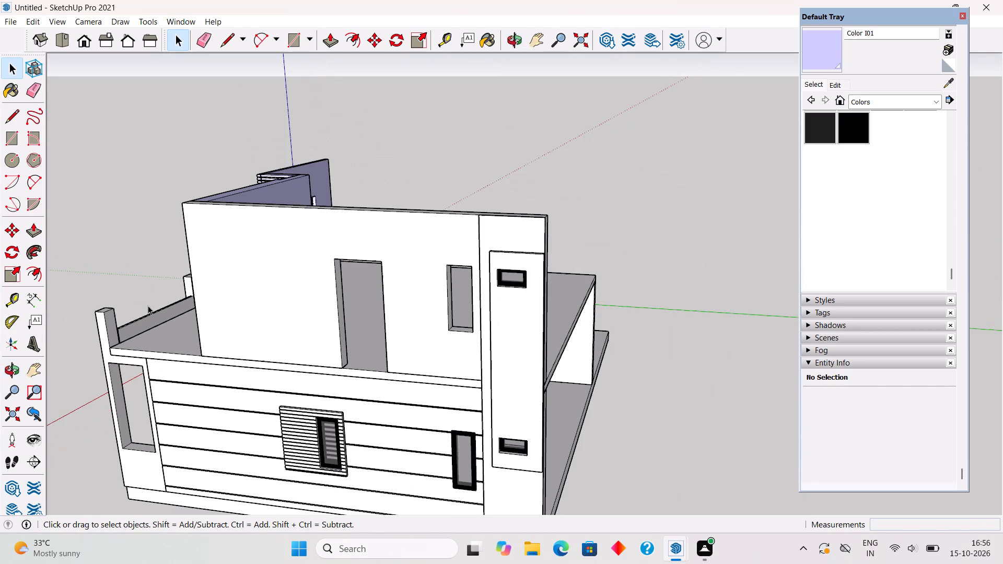
{"action": "scroll", "coordinate": [148, 305], "scroll_direction": "down", "scroll_amount": 2}
{"action": "middle_click_drag", "start_coordinate": [246, 422], "coordinate": [404, 371]}
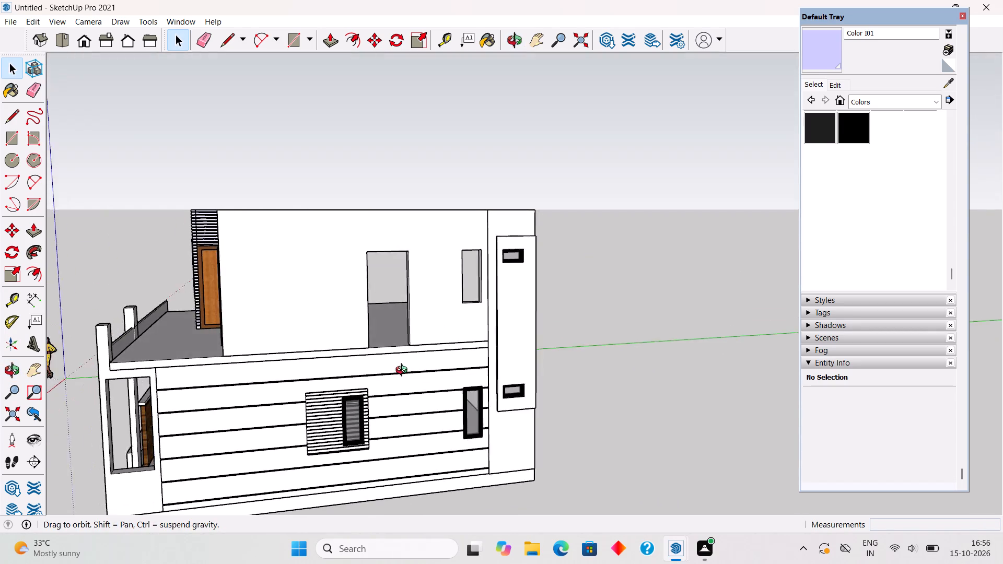
{"action": "middle_click_drag", "start_coordinate": [404, 371], "coordinate": [453, 398]}
Place vertical guides on the upper-floor wall 3' from the door opening's balcony-side edge and another 1.5' further toward the balcony.
{"action": "scroll", "coordinate": [345, 299], "scroll_direction": "up", "scroll_amount": 7}
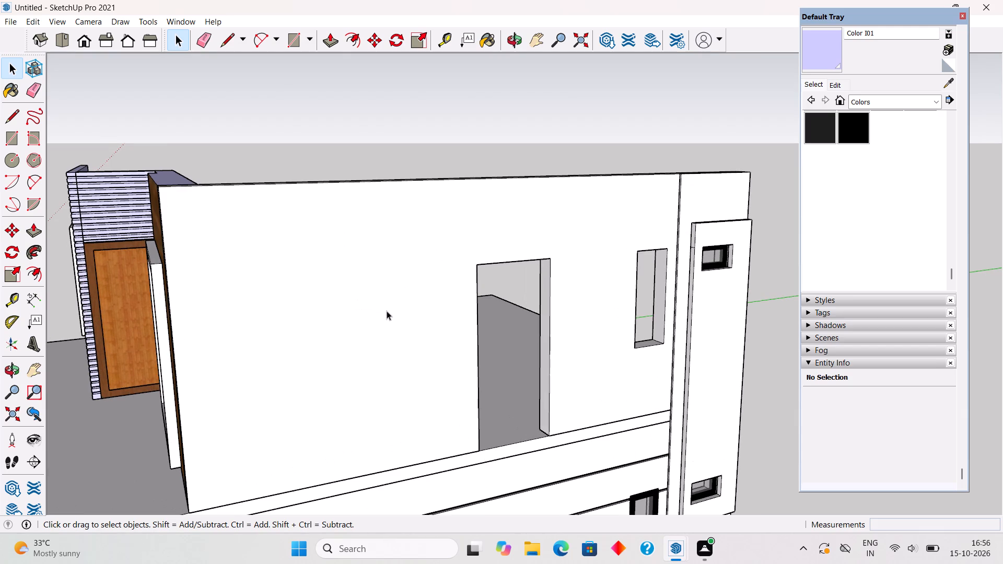
{"action": "key", "text": "t"}
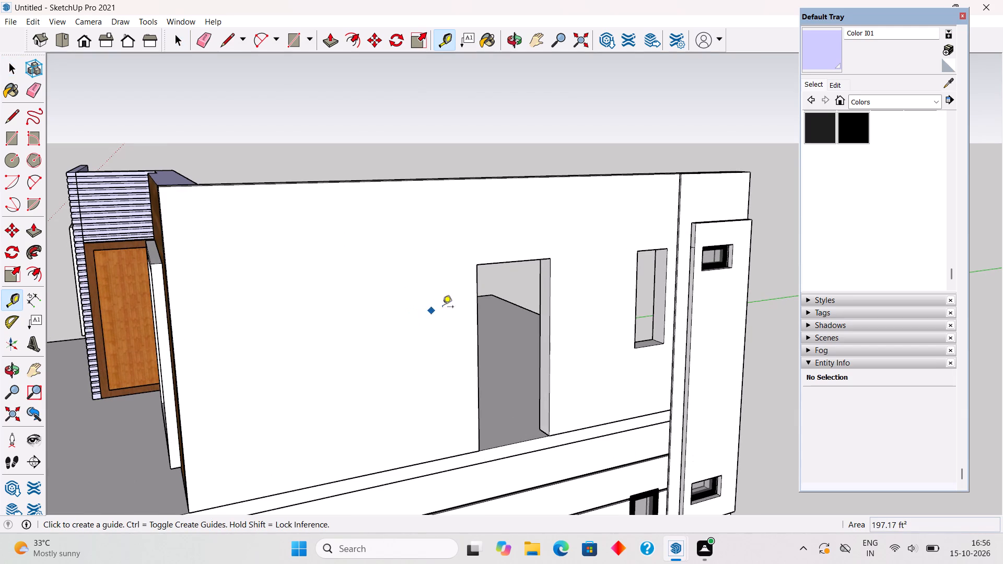
{"action": "left_click", "coordinate": [474, 325]}
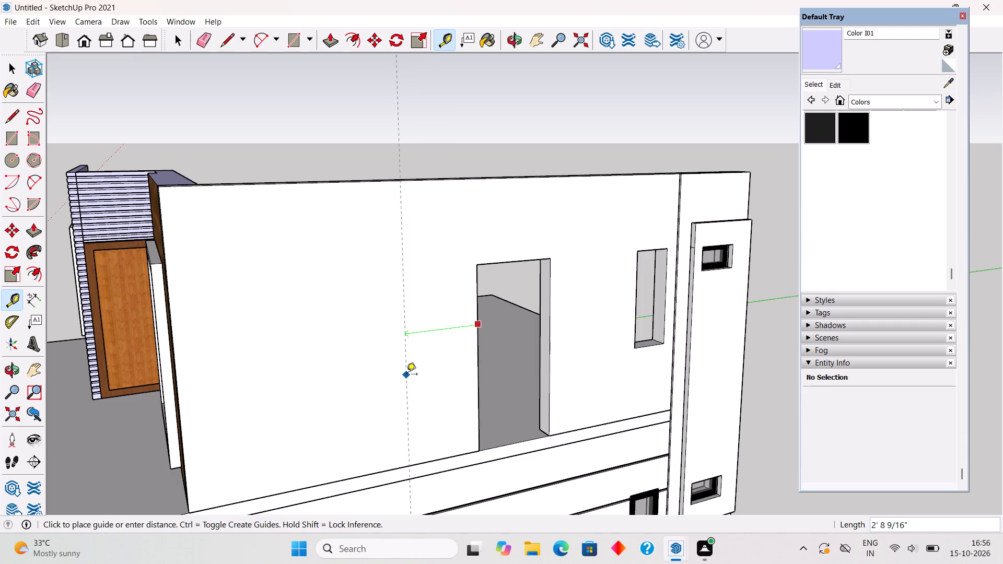
{"action": "type", "text": "3'"}
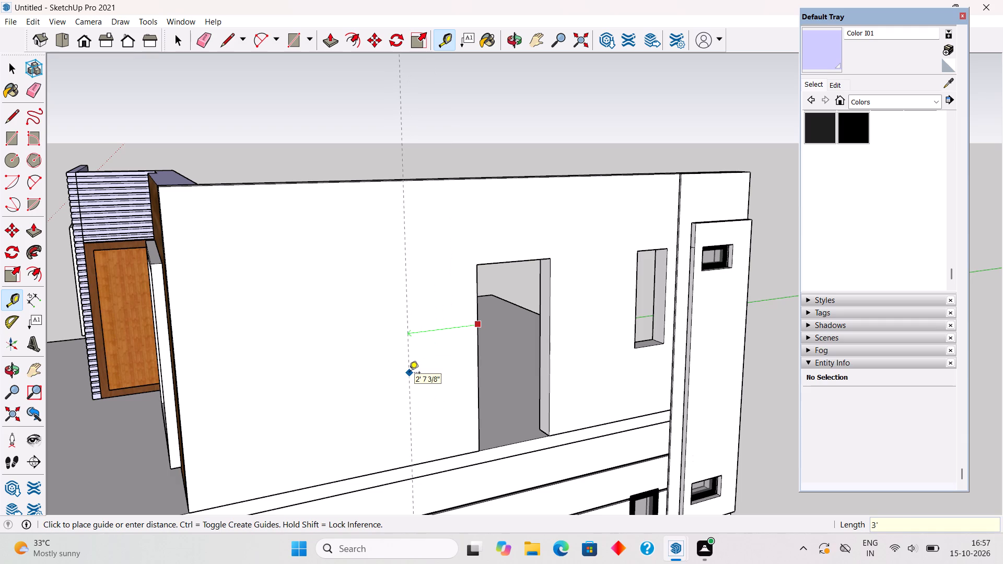
{"action": "key", "text": "Return"}
{"action": "scroll", "coordinate": [409, 373], "scroll_direction": "down", "scroll_amount": 10}
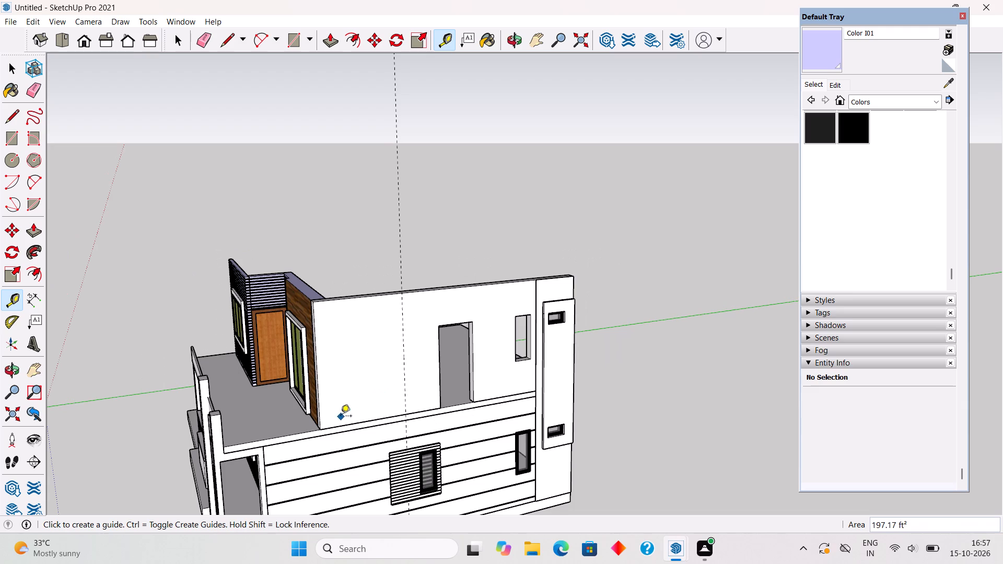
{"action": "middle_click_drag", "start_coordinate": [366, 407], "coordinate": [272, 423]}
{"action": "scroll", "coordinate": [288, 401], "scroll_direction": "up", "scroll_amount": 5}
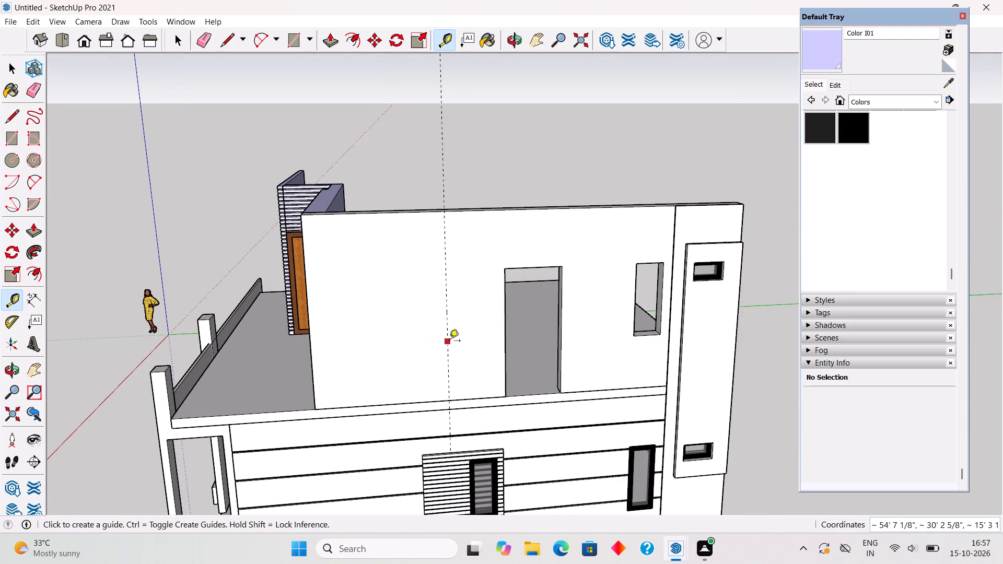
{"action": "left_click", "coordinate": [449, 342]}
{"action": "type", "text": "1.5'"}
{"action": "key", "text": "Return"}
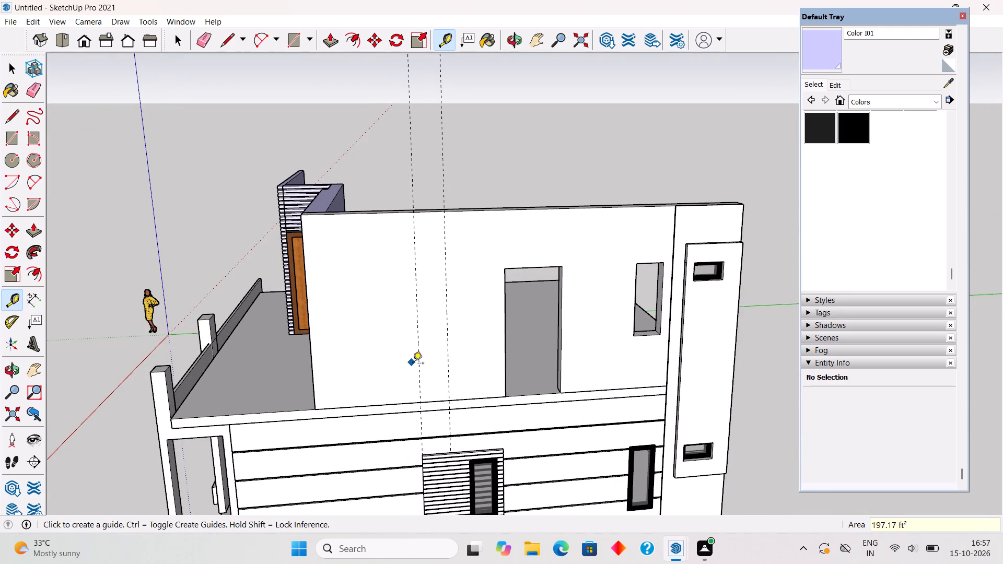
Place horizontal guides on the upper-floor wall 3' above its base edge and another 4' above the first.
{"action": "scroll", "coordinate": [413, 364], "scroll_direction": "up", "scroll_amount": 4}
{"action": "left_click", "coordinate": [446, 420]}
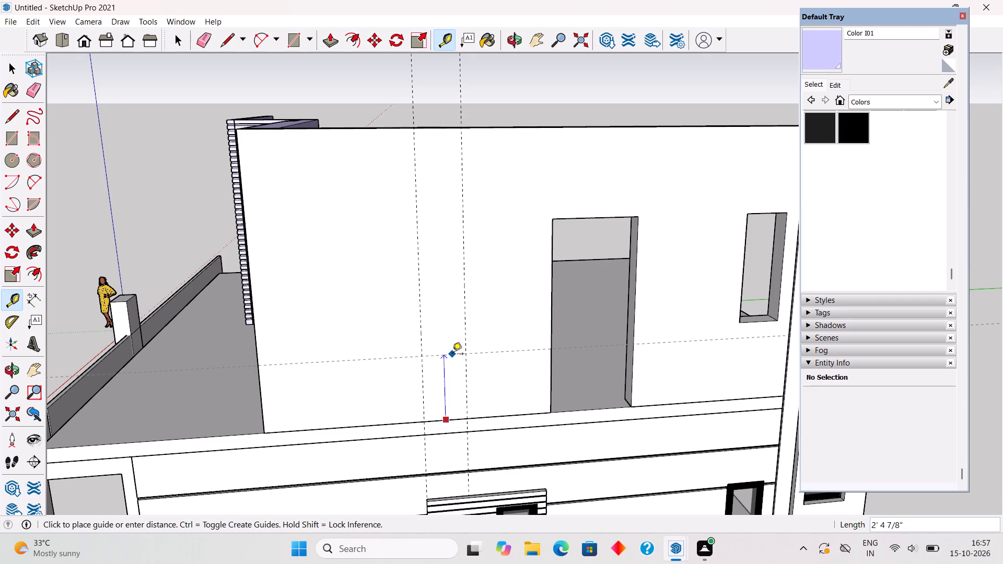
{"action": "type", "text": "3'"}
{"action": "key", "text": "Return"}
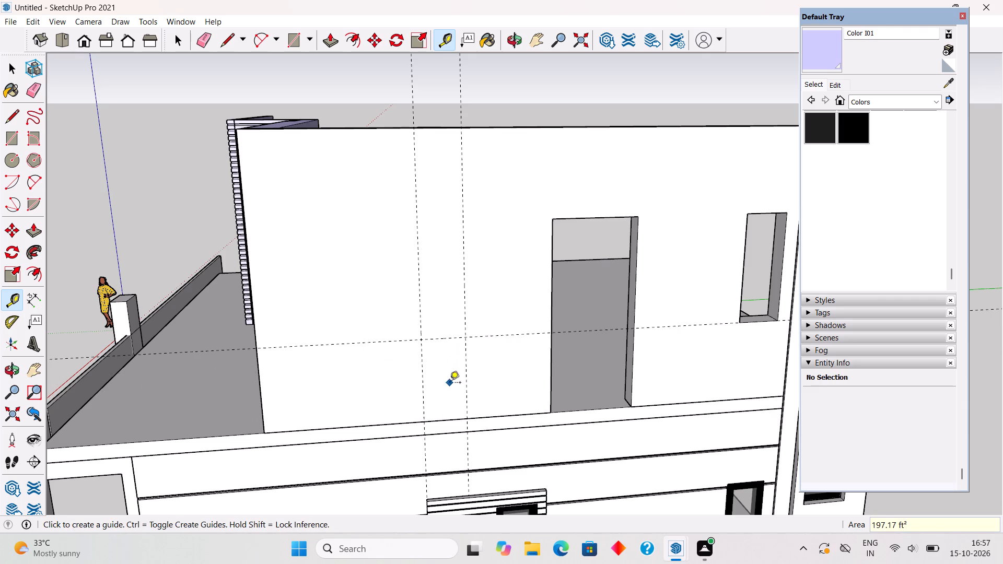
{"action": "left_click", "coordinate": [439, 340]}
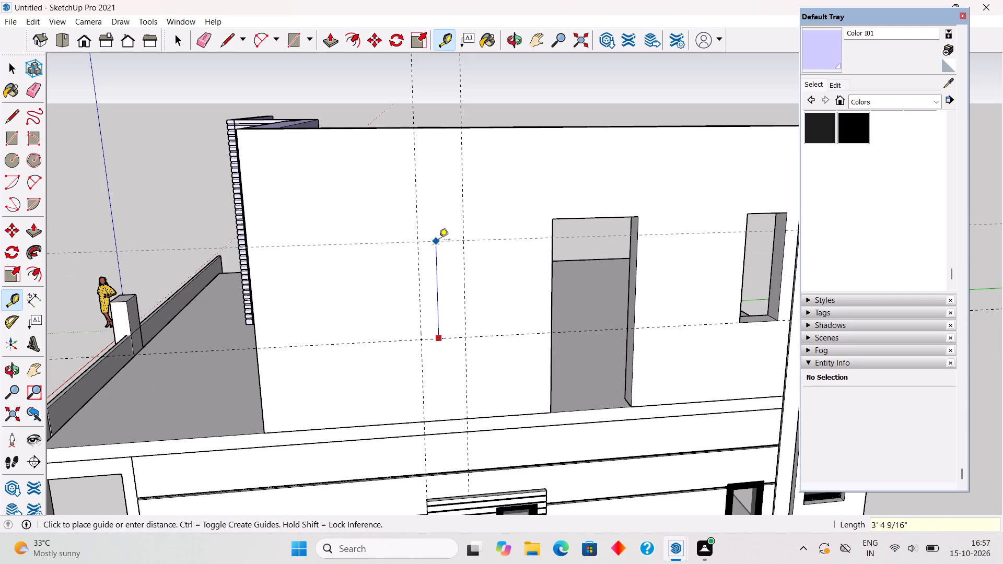
{"action": "type", "text": "4'"}
{"action": "key", "text": "Return"}
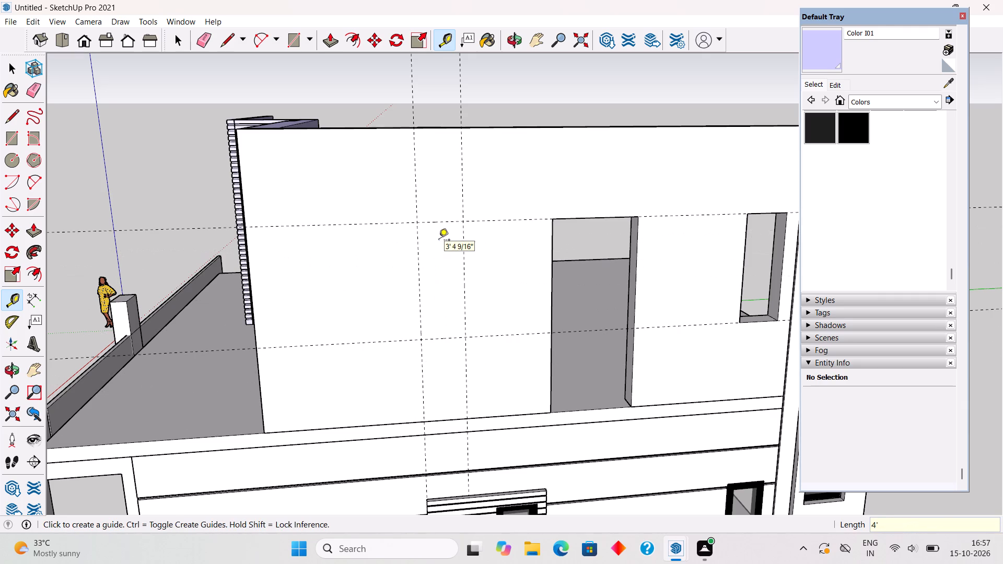
Draw a 4' by 1' 6" rectangle between the guides and push it 9" through the upper-floor wall as a window opening.
{"action": "key", "text": "space"}
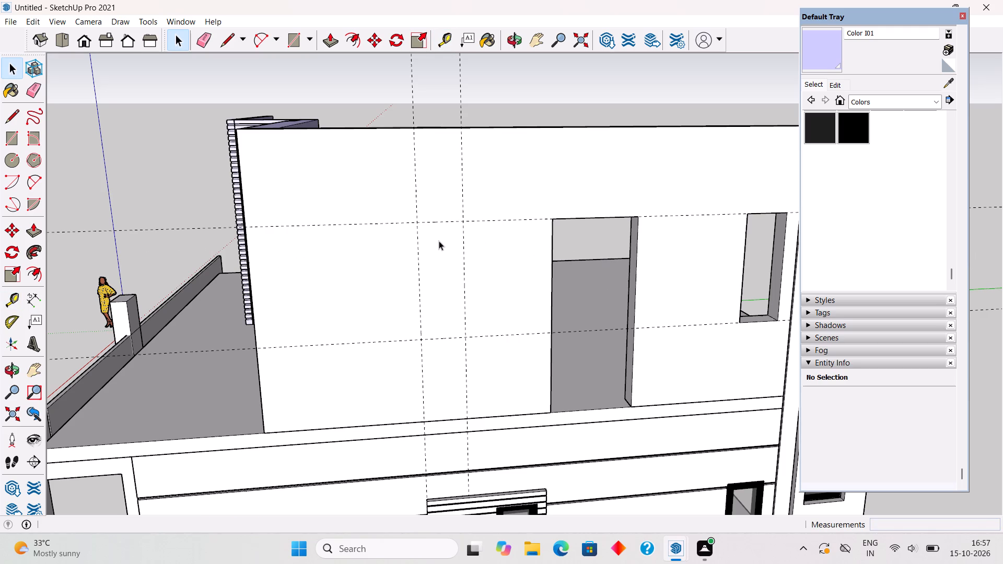
{"action": "key", "text": "r"}
{"action": "left_click", "coordinate": [415, 222]}
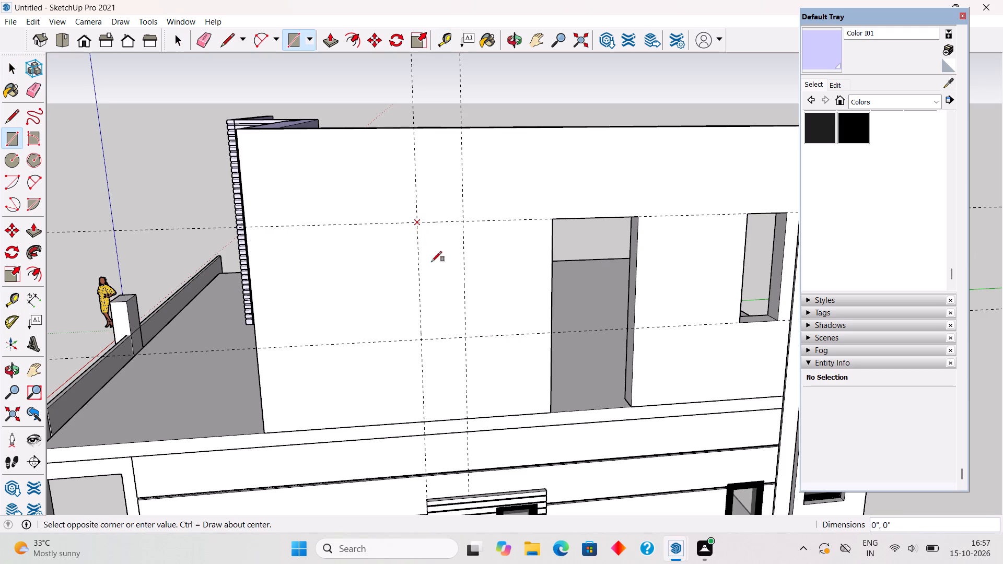
{"action": "left_click", "coordinate": [464, 339]}
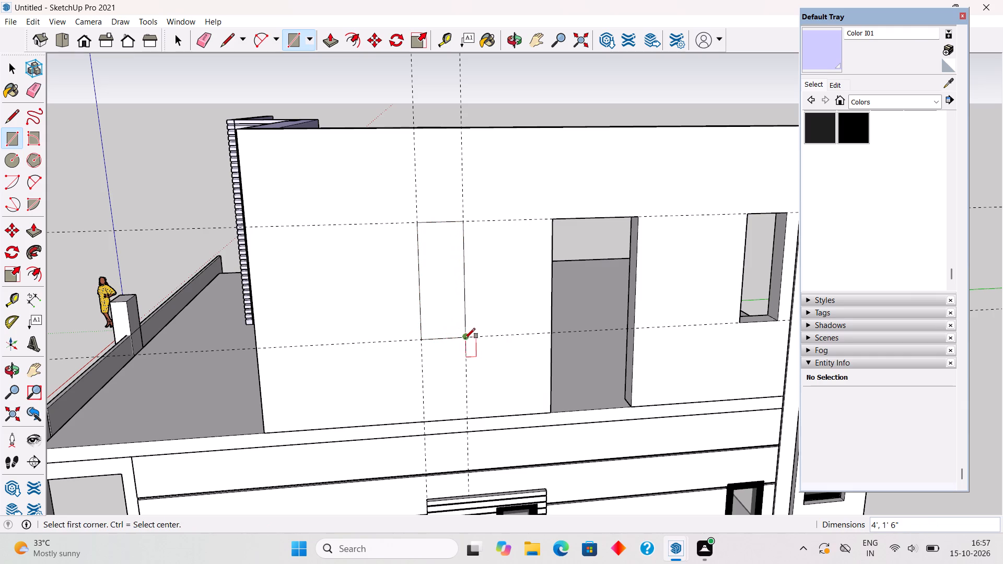
{"action": "key", "text": "space"}
{"action": "key", "text": "p"}
{"action": "left_click_drag", "start_coordinate": [452, 324], "coordinate": [445, 255]}
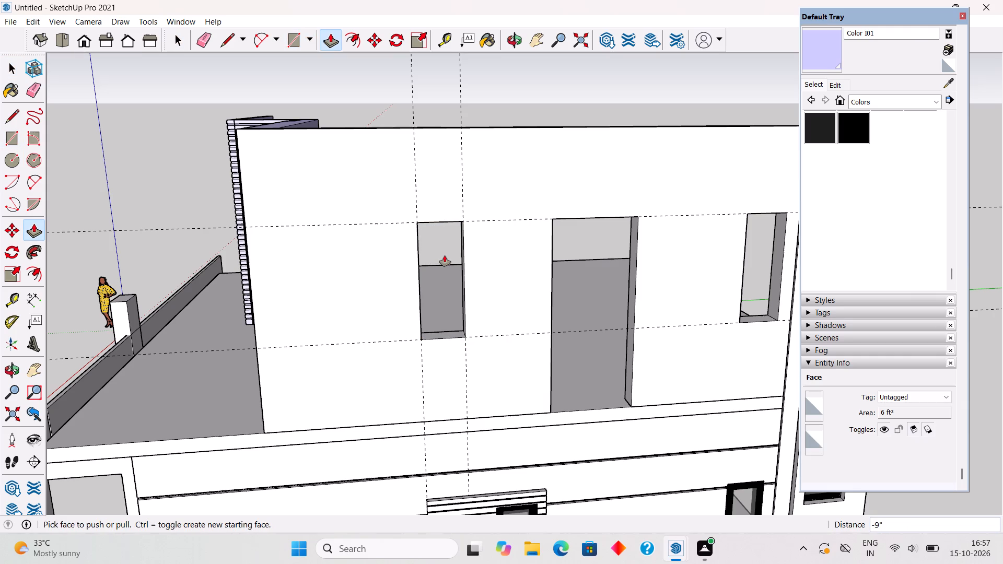
Delete the two horizontal and two vertical guides used for the upper-floor window opening.
{"action": "key", "text": "space"}
{"action": "scroll", "coordinate": [445, 255], "scroll_direction": "down", "scroll_amount": 6}
{"action": "left_click_drag", "start_coordinate": [475, 149], "coordinate": [412, 127]}
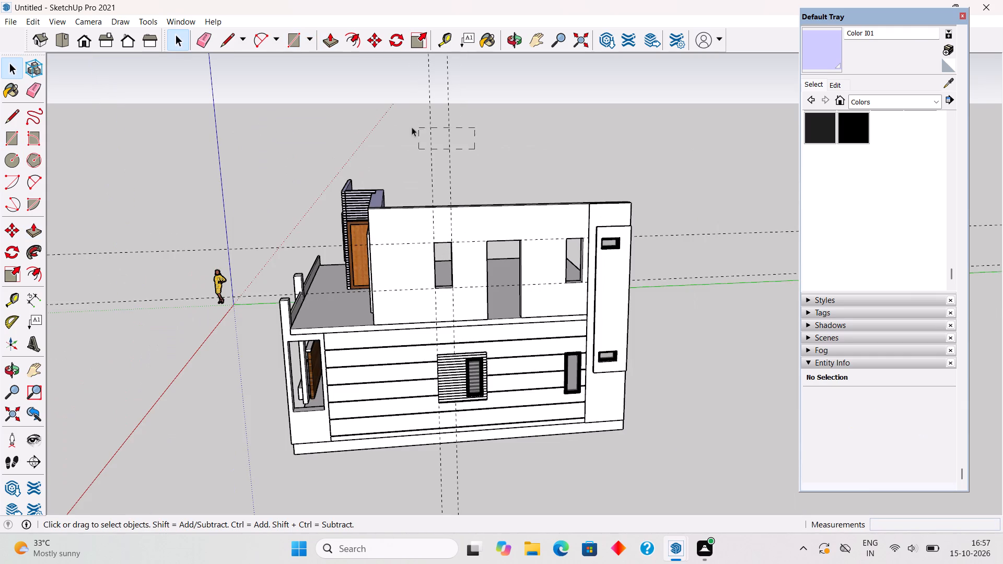
{"action": "left_click_drag", "start_coordinate": [412, 127], "coordinate": [404, 125]}
{"action": "left_click_drag", "start_coordinate": [728, 256], "coordinate": [696, 204]}
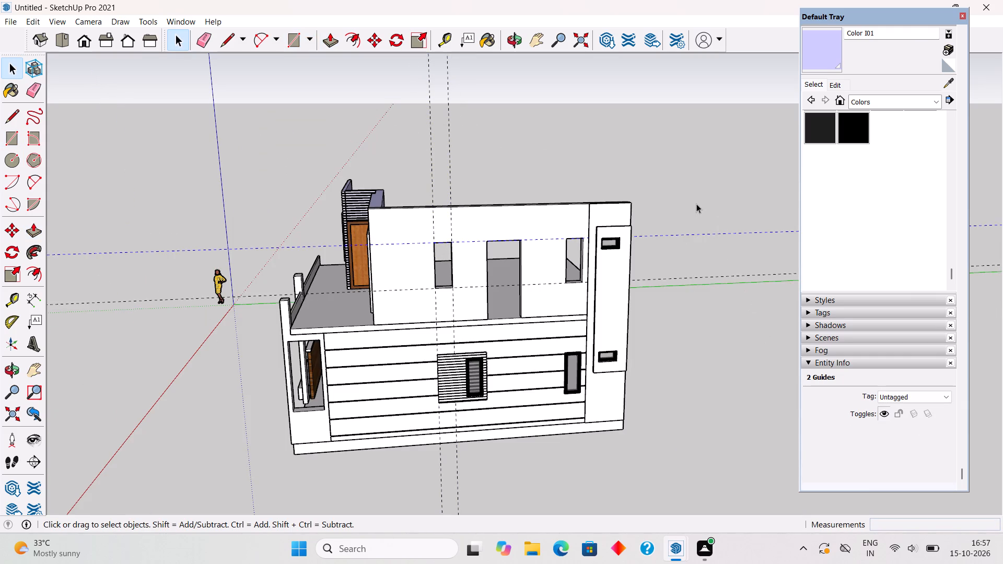
{"action": "left_click_drag", "start_coordinate": [716, 303], "coordinate": [665, 198]}
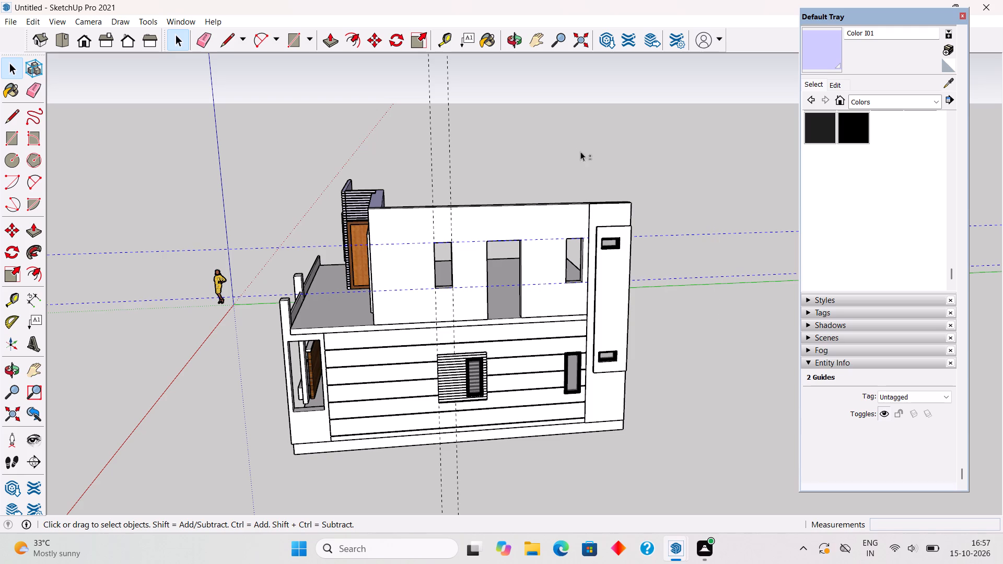
{"action": "left_click_drag", "start_coordinate": [458, 144], "coordinate": [352, 143], "text": "shift"}
{"action": "left_click_drag", "start_coordinate": [460, 125], "coordinate": [426, 139], "text": "shift"}
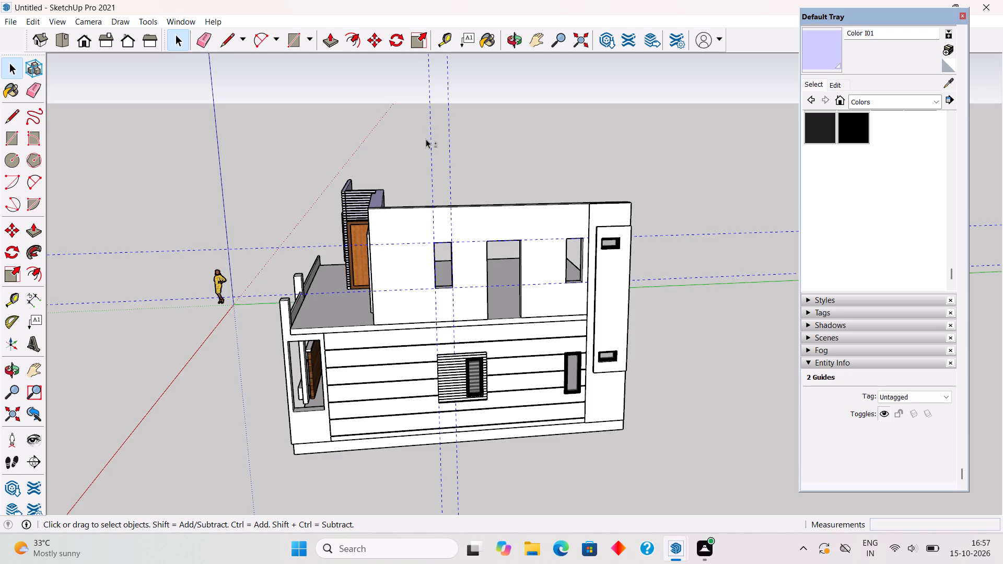
{"action": "key", "text": "Delete"}
Make a group from all the connected geometry of the upper-floor side wall with the door and window openings.
{"action": "scroll", "coordinate": [466, 265], "scroll_direction": "up", "scroll_amount": 4}
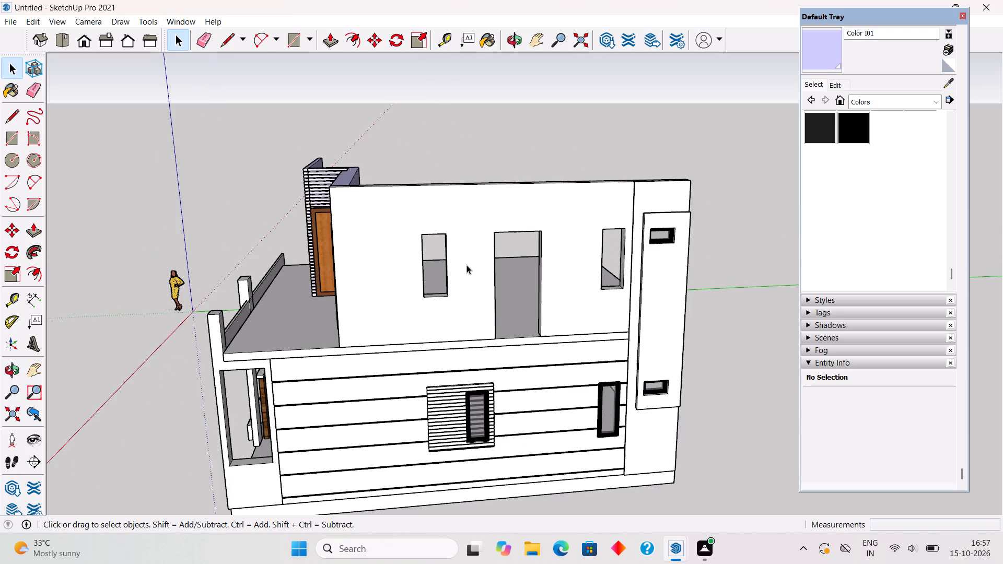
{"action": "triple_click", "coordinate": [469, 265]}
{"action": "right_click", "coordinate": [469, 265]}
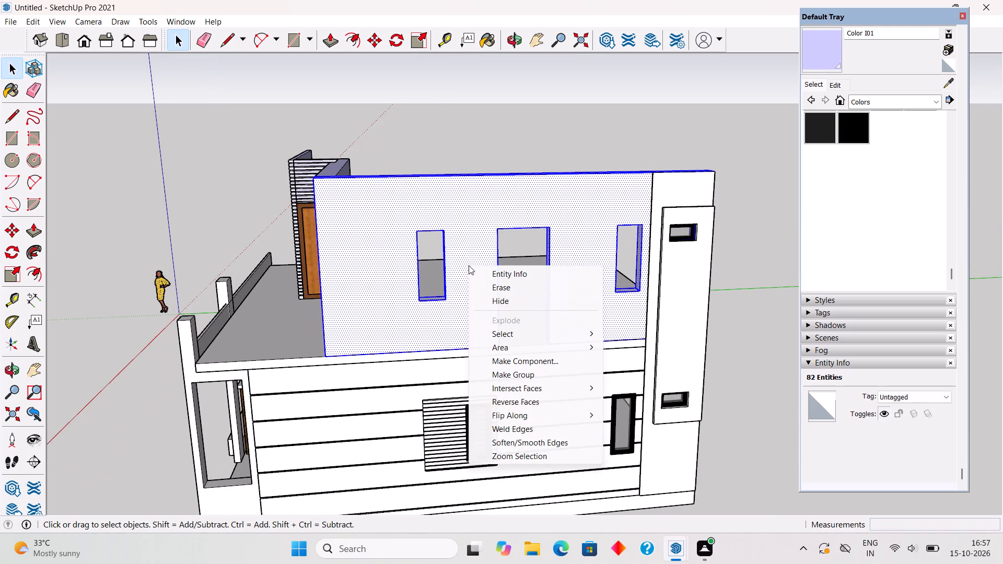
{"action": "left_click", "coordinate": [524, 370]}
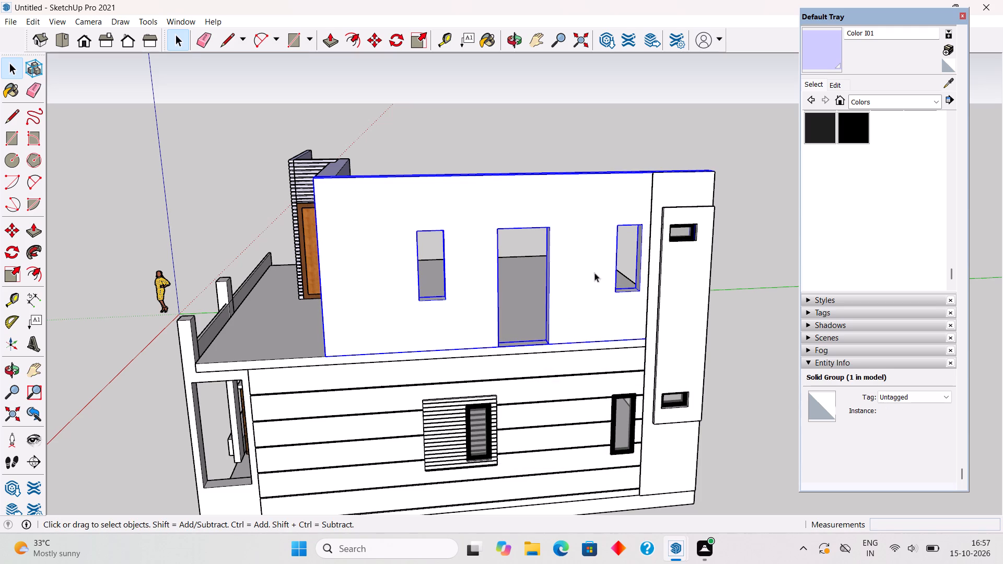
{"action": "left_click", "coordinate": [731, 197]}
Invert the selection from the upper-floor side wall group and hide everything else in the model.
{"action": "middle_click_drag", "start_coordinate": [714, 221], "coordinate": [297, 169]}
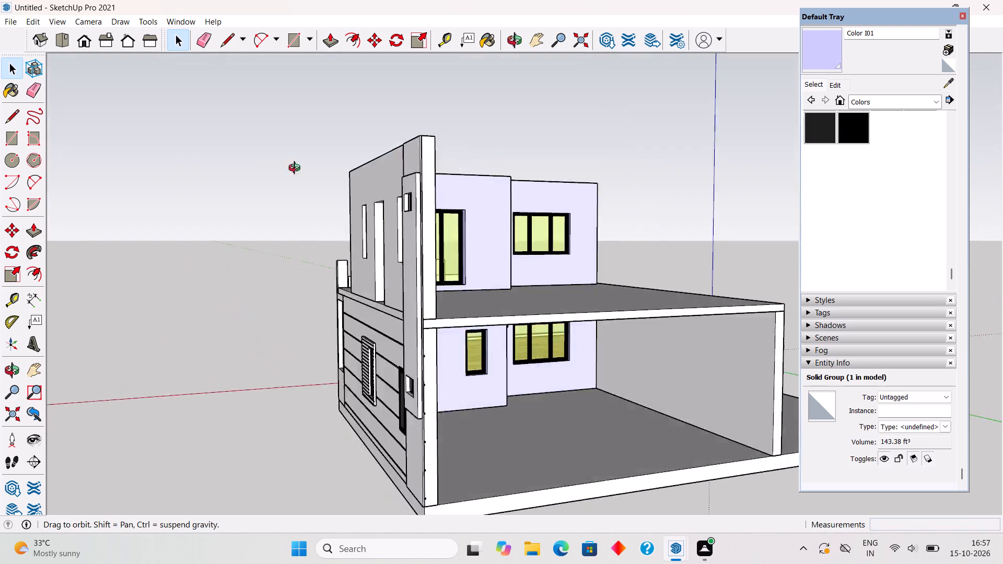
{"action": "middle_click_drag", "start_coordinate": [297, 169], "coordinate": [652, 204]}
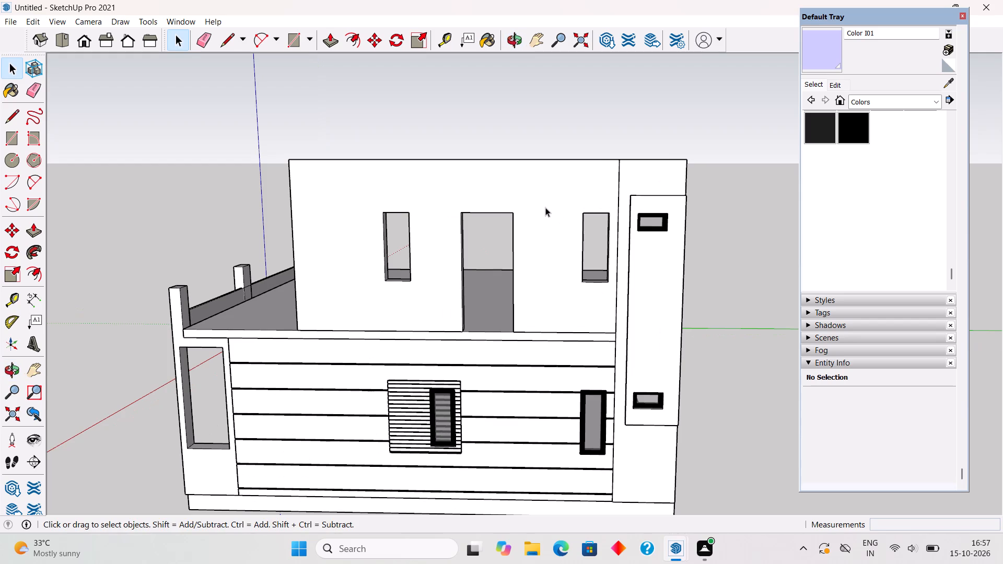
{"action": "left_click", "coordinate": [543, 208]}
{"action": "right_click", "coordinate": [543, 208]}
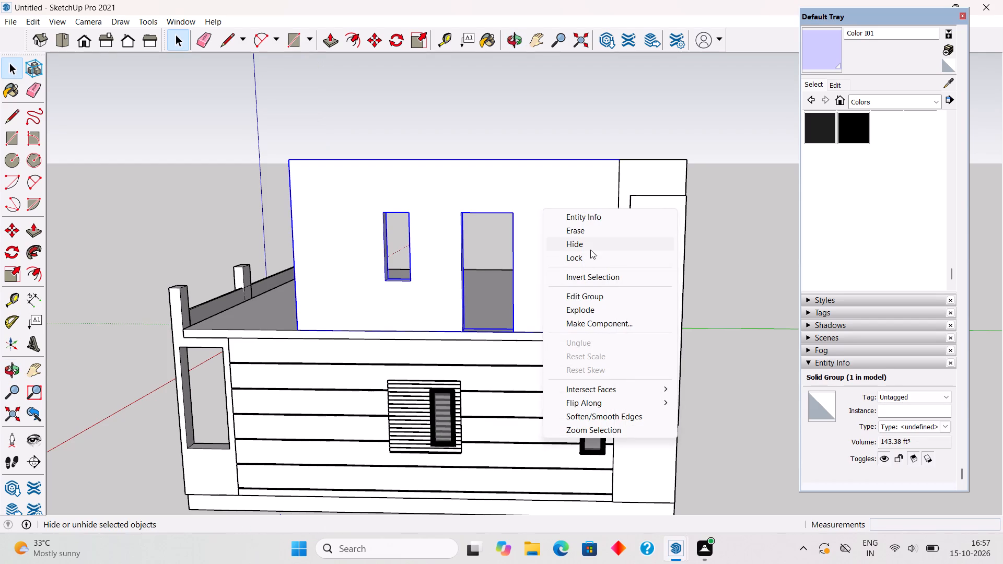
{"action": "left_click", "coordinate": [594, 273]}
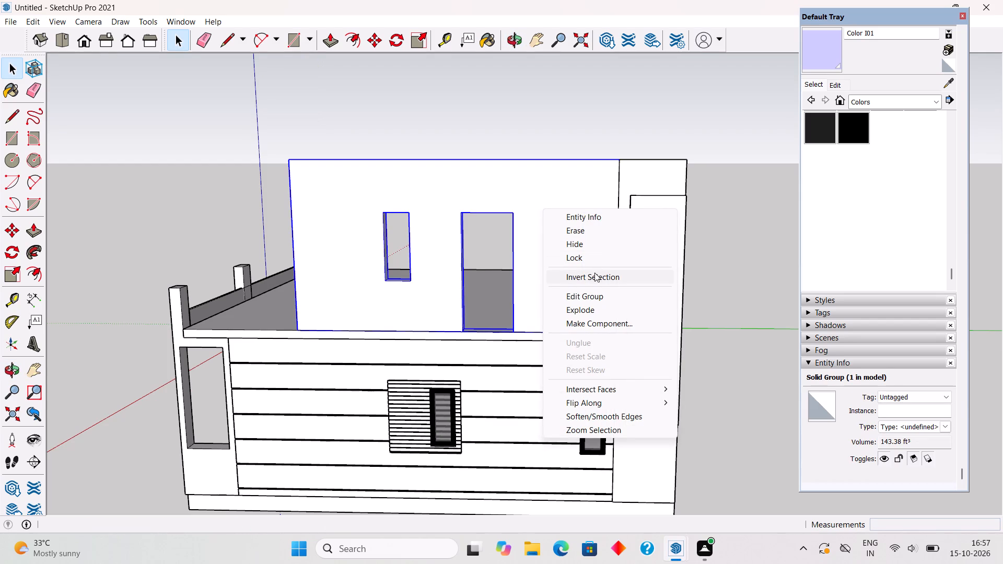
{"action": "right_click", "coordinate": [664, 374]}
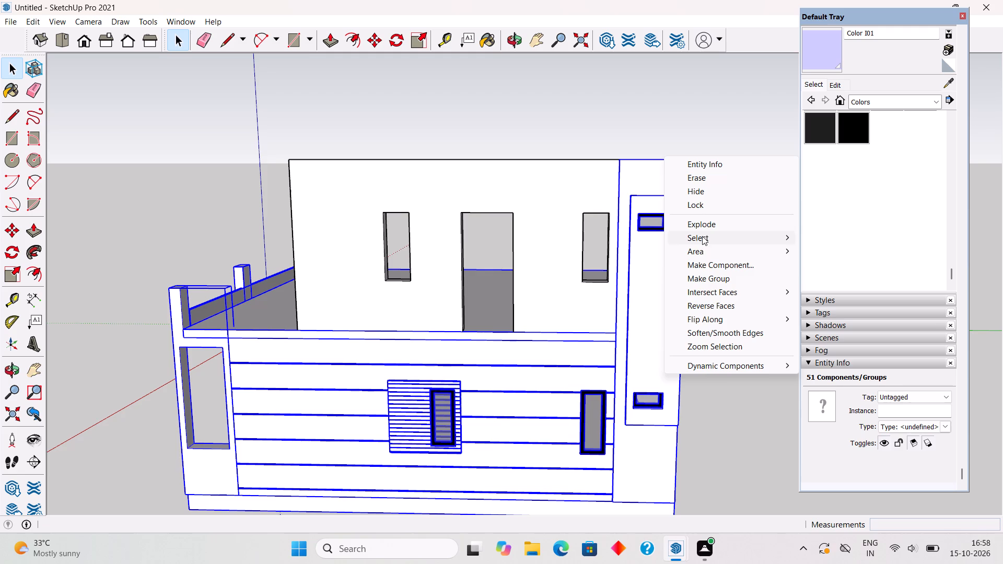
{"action": "left_click", "coordinate": [701, 192]}
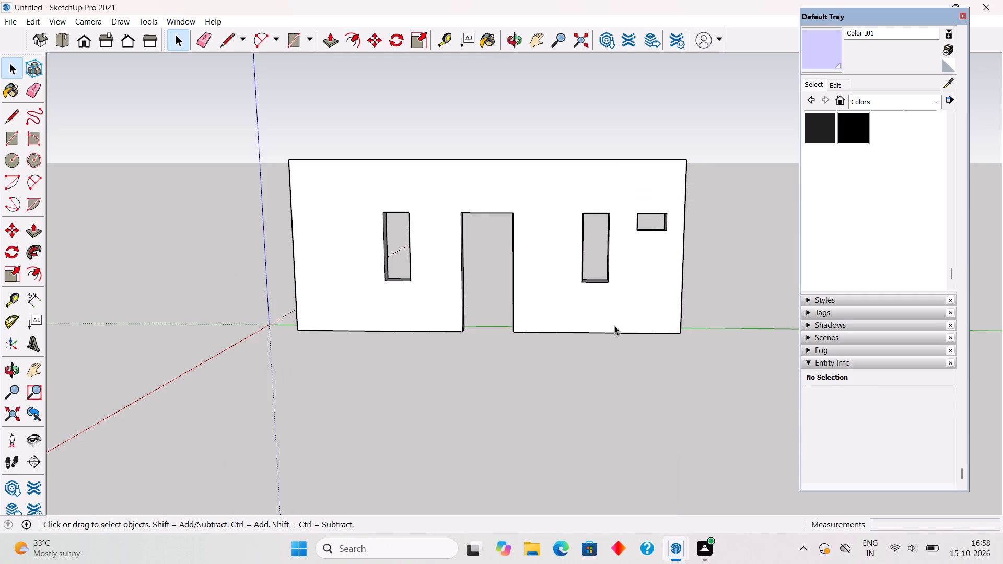
Place a horizontal guide 1.5' below the wall's top edge and another 1" below the first.
{"action": "key", "text": "t"}
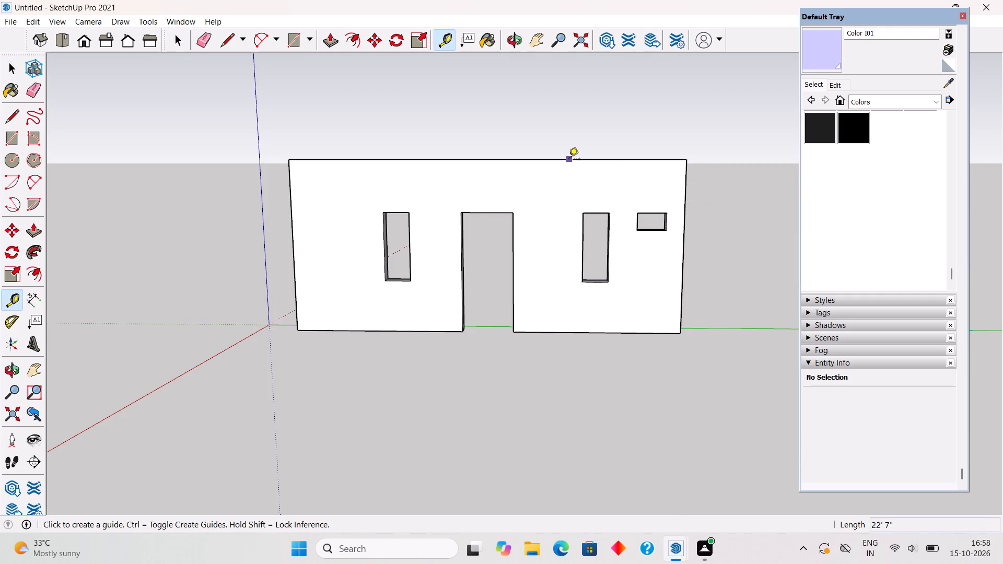
{"action": "left_click", "coordinate": [569, 159]}
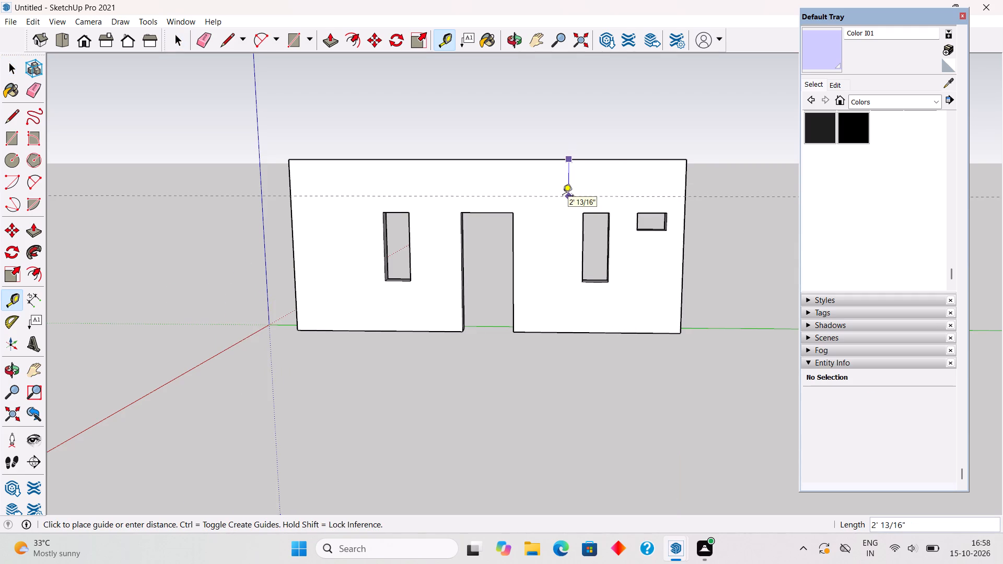
{"action": "type", "text": "1.5'"}
{"action": "key", "text": "Return"}
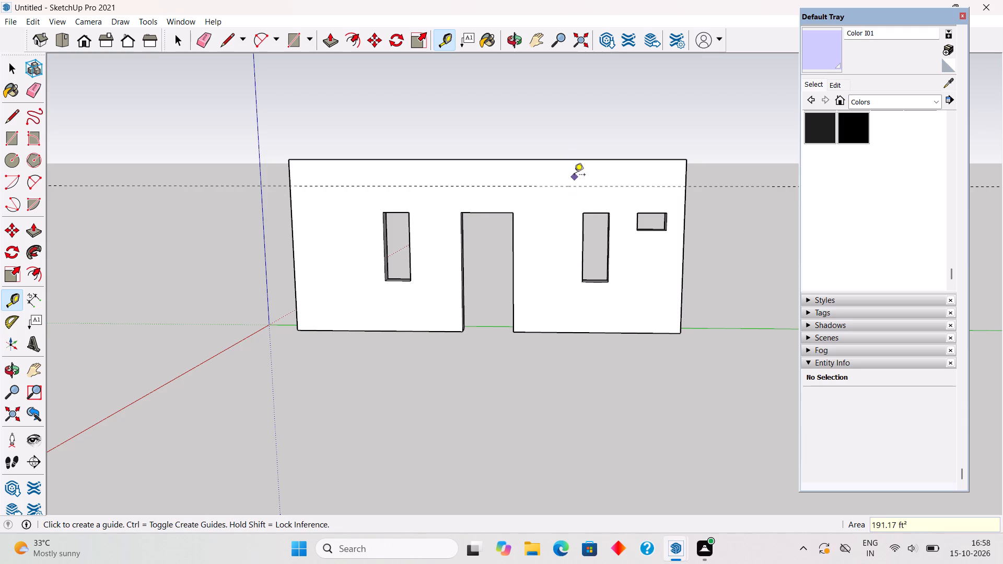
{"action": "left_click", "coordinate": [576, 187]}
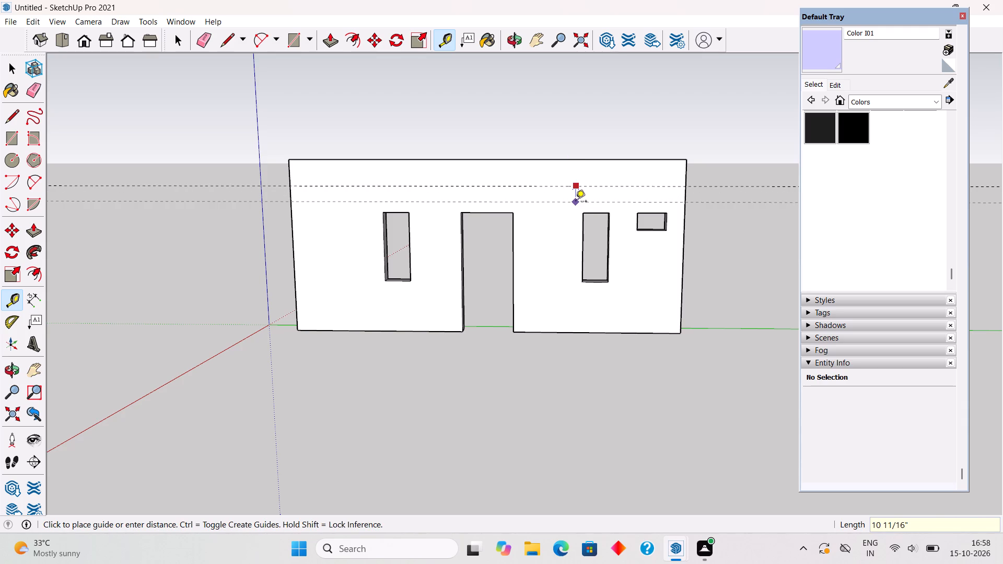
{"action": "type", "text": "1\""}
{"action": "key", "text": "Return"}
Copy the pair of horizontal guides 11.6' down the wall.
{"action": "scroll", "coordinate": [576, 202], "scroll_direction": "up", "scroll_amount": 3}
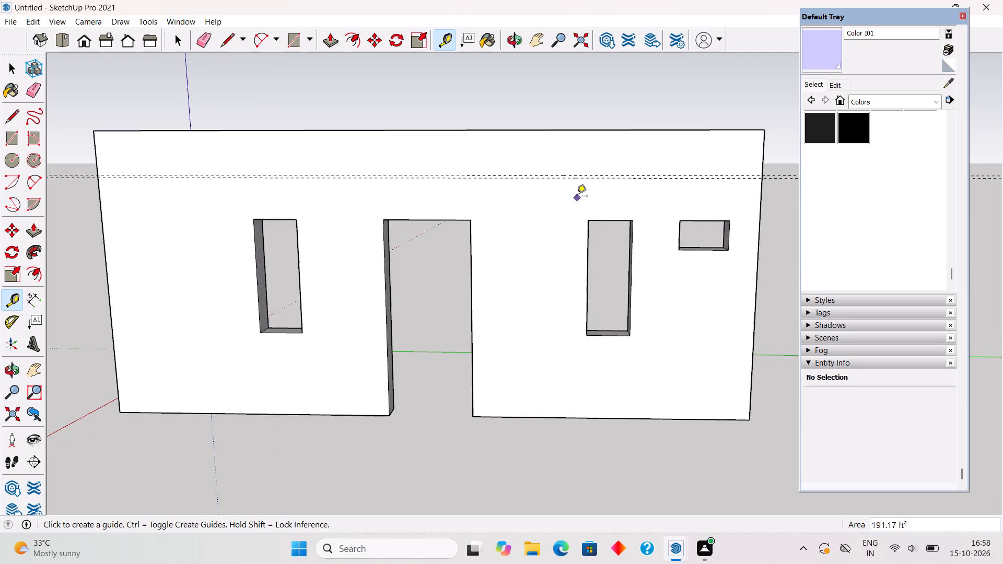
{"action": "scroll", "coordinate": [577, 197], "scroll_direction": "up", "scroll_amount": 5}
{"action": "key", "text": "space"}
{"action": "scroll", "coordinate": [573, 181], "scroll_direction": "up", "scroll_amount": 9}
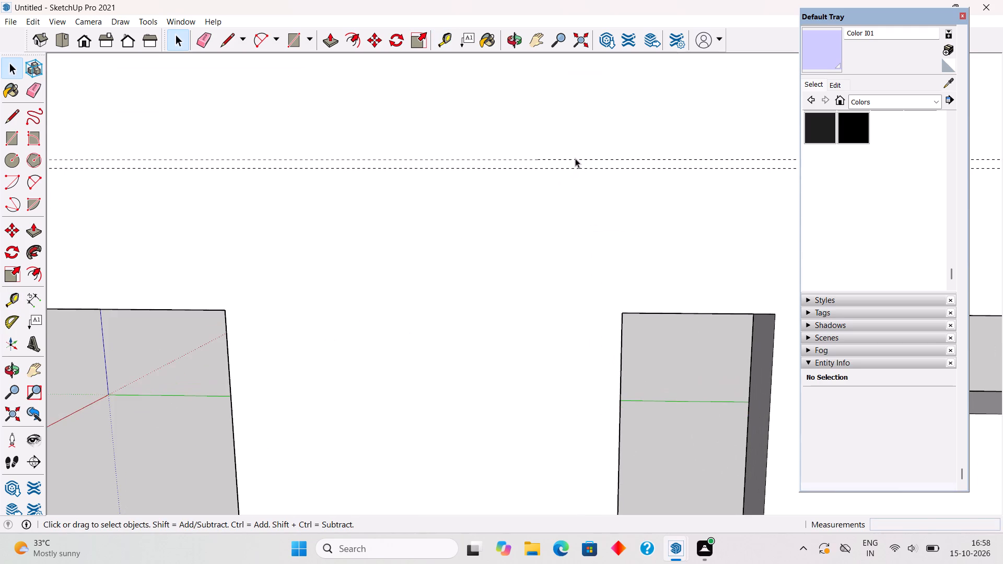
{"action": "left_click", "coordinate": [575, 157]}
{"action": "left_click", "coordinate": [575, 159]}
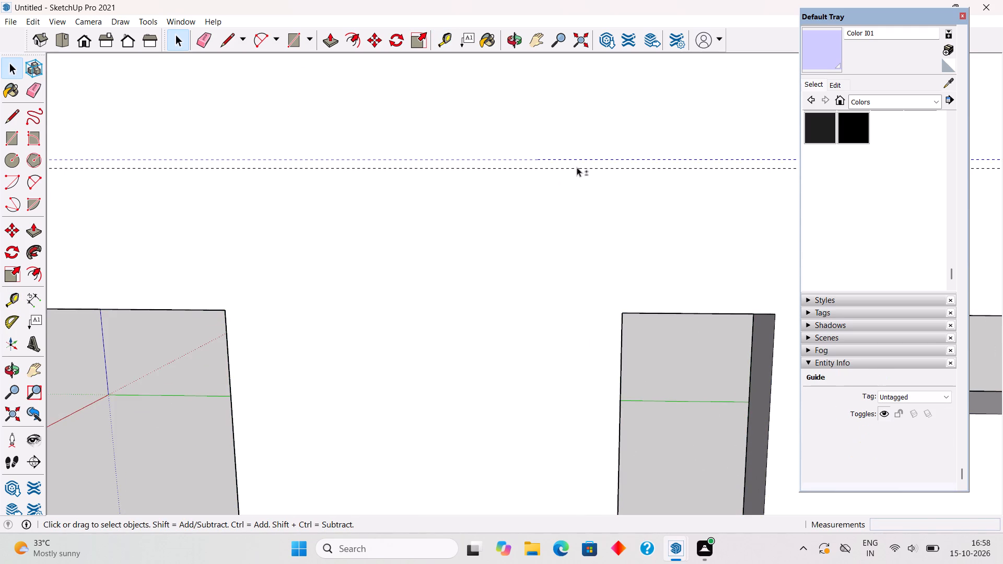
{"action": "left_click", "coordinate": [577, 167], "text": "shift"}
{"action": "key", "text": "m"}
{"action": "left_click", "coordinate": [577, 167]}
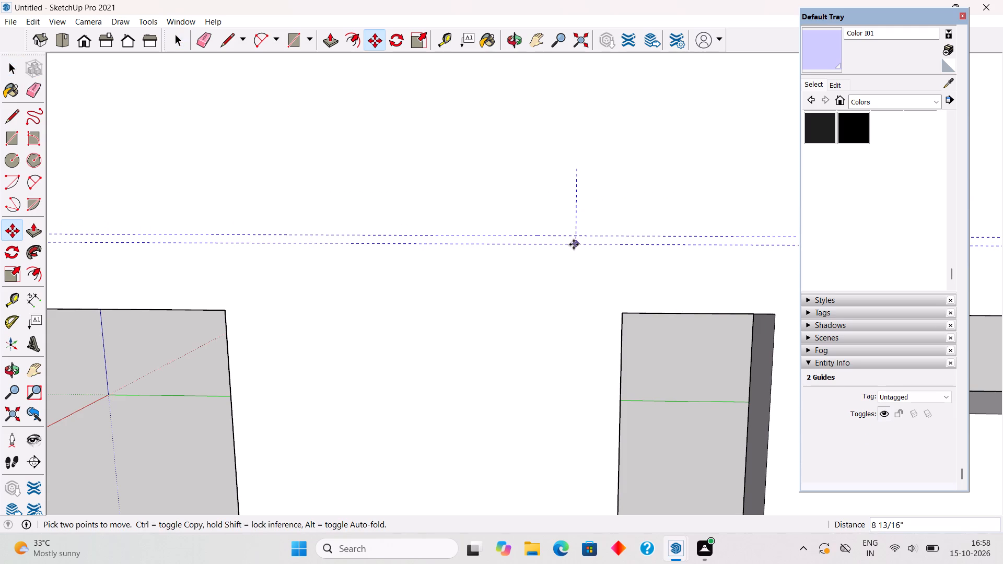
{"action": "scroll", "coordinate": [577, 289], "scroll_direction": "down", "scroll_amount": 5}
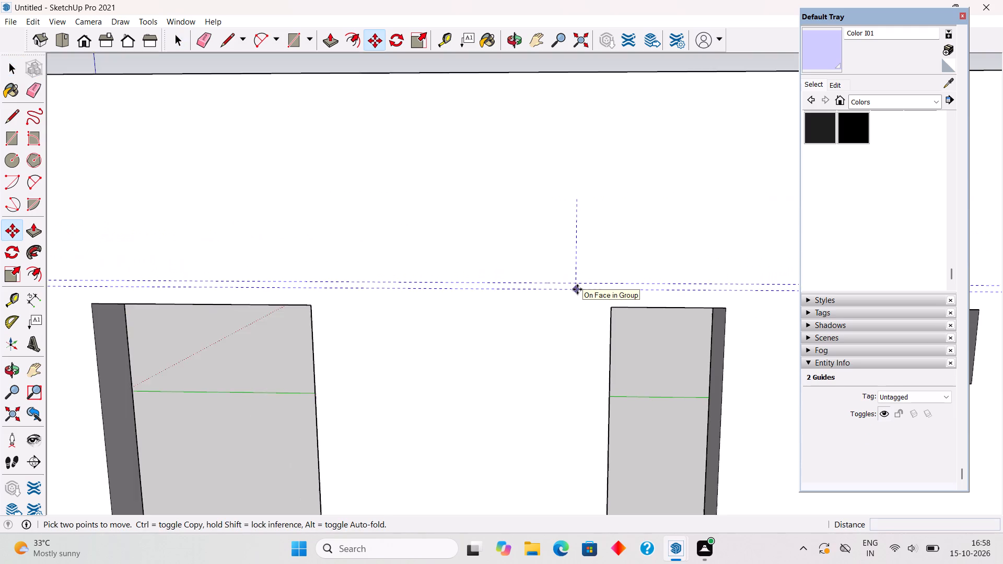
{"action": "scroll", "coordinate": [577, 289], "scroll_direction": "down", "scroll_amount": 3}
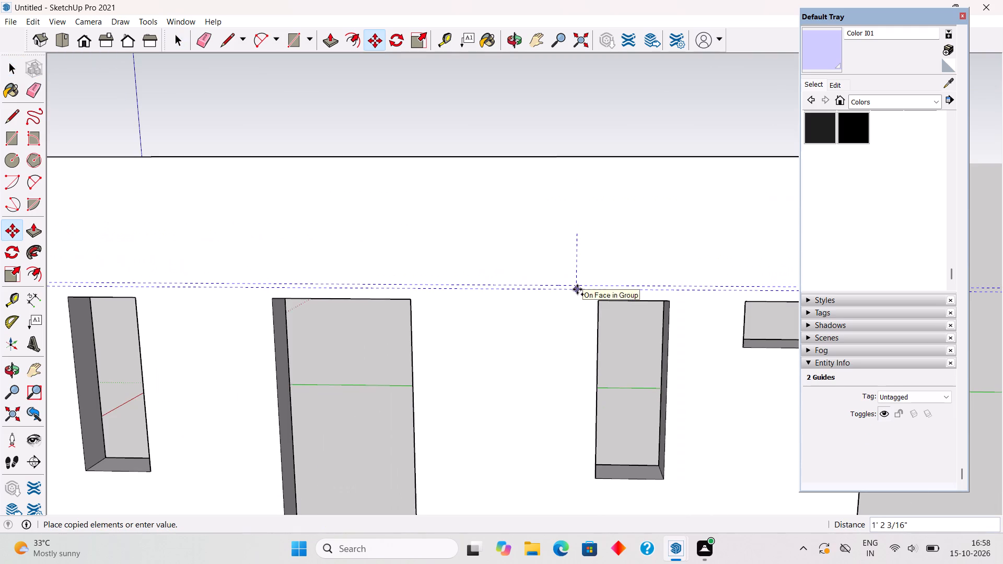
{"action": "key", "text": "1"}
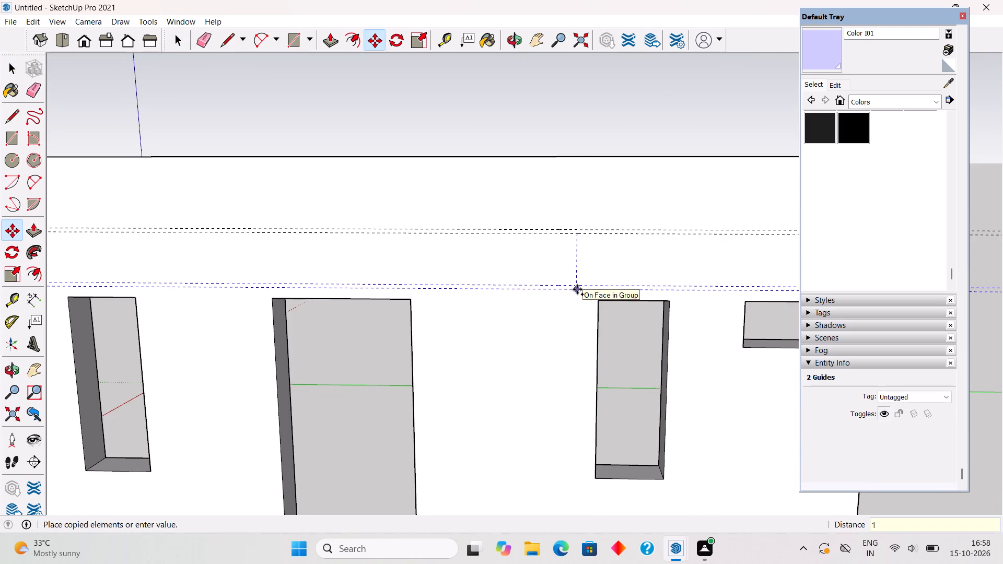
{"action": "key", "text": "apostrophe"}
{"action": "key", "text": "6"}
{"action": "key", "text": "shift+quotedbl"}
{"action": "key", "text": "BackSpace"}
{"action": "key", "text": "BackSpace"}
{"action": "key", "text": "BackSpace"}
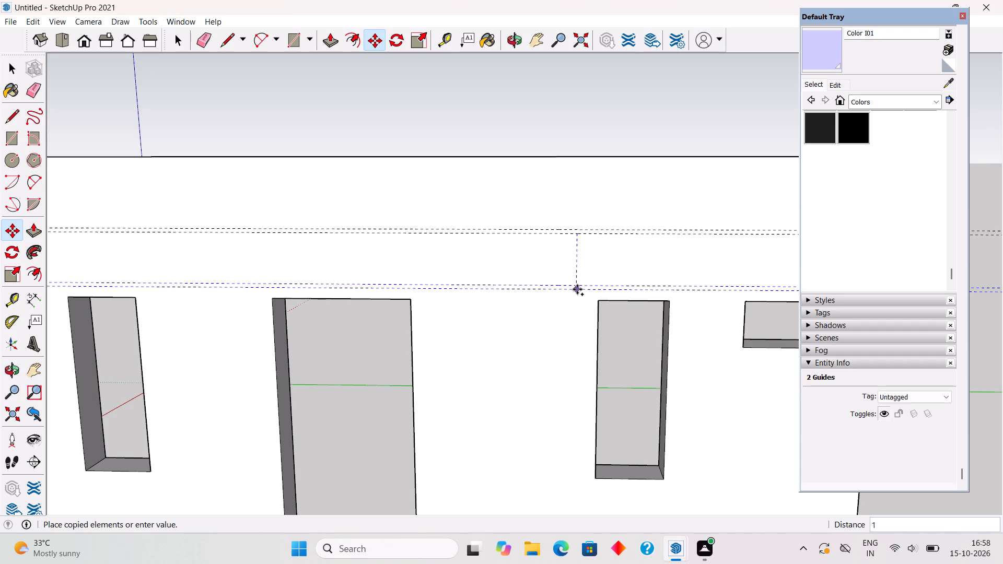
{"action": "type", "text": "1.6"}
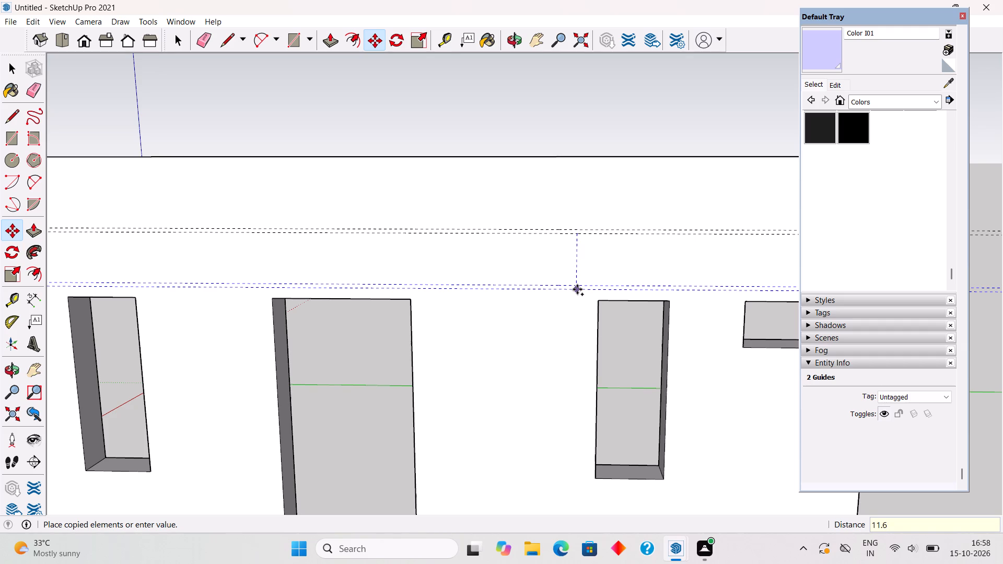
{"action": "key", "text": "apostrophe"}
{"action": "key", "text": "Return"}
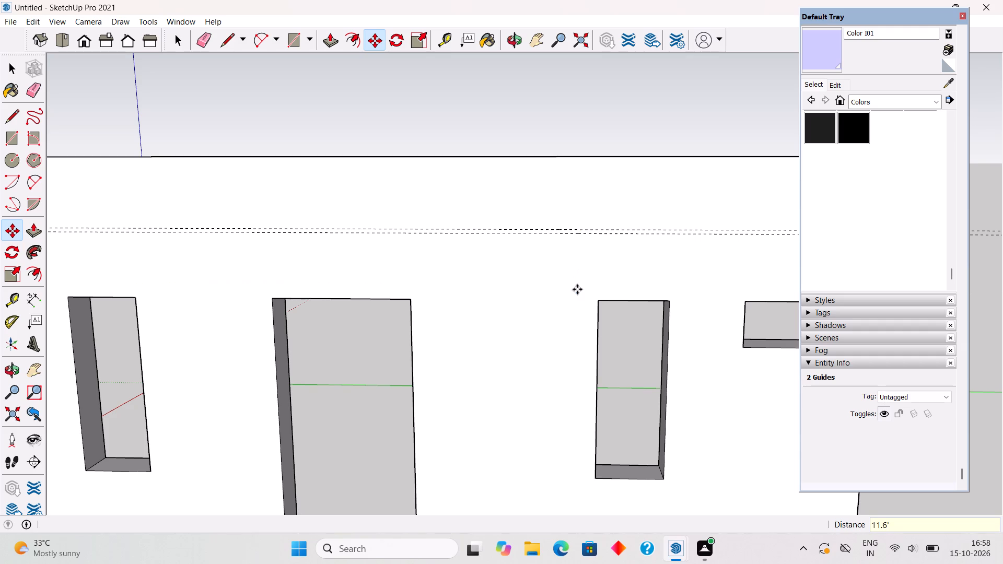
Measure the distance from the upper horizontal guide to the wall's top edge.
{"action": "scroll", "coordinate": [577, 289], "scroll_direction": "down", "scroll_amount": 7}
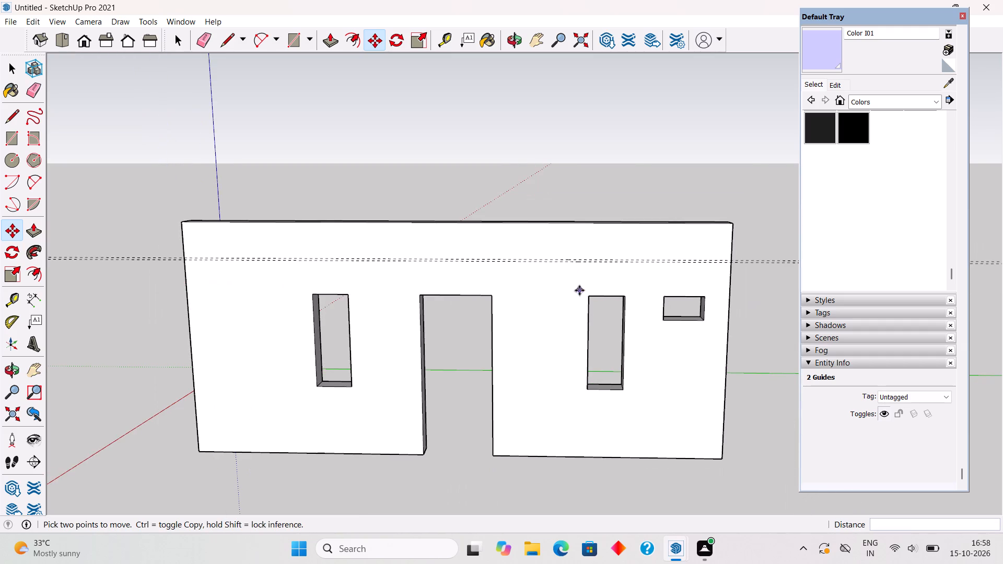
{"action": "scroll", "coordinate": [518, 260], "scroll_direction": "up", "scroll_amount": 10}
{"action": "key", "text": "space"}
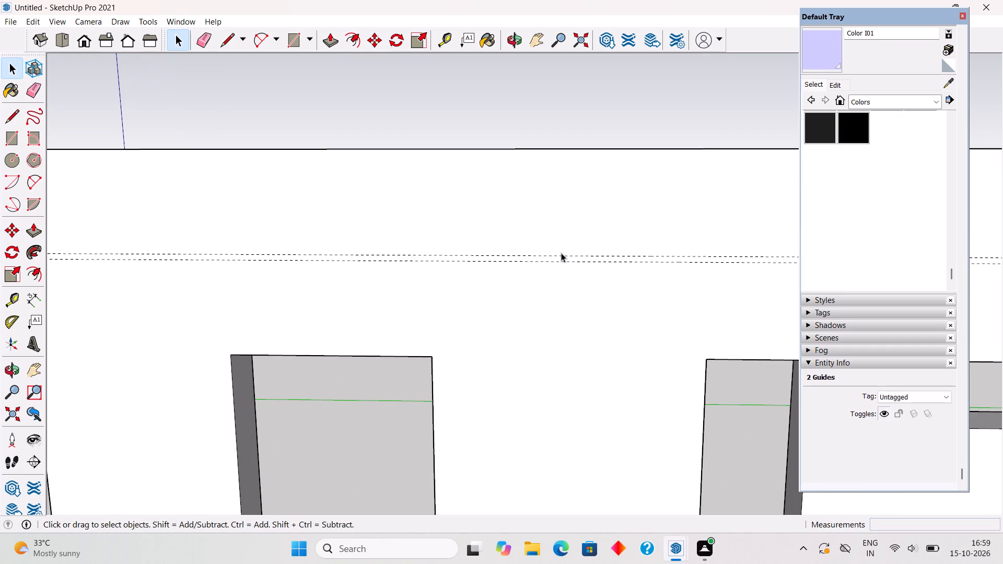
{"action": "key", "text": "t"}
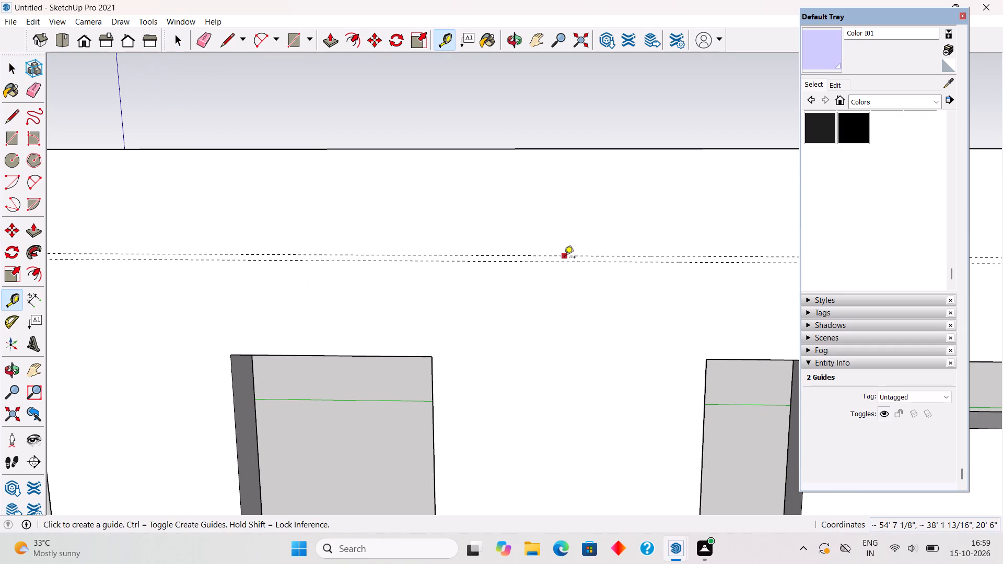
{"action": "left_click", "coordinate": [564, 258]}
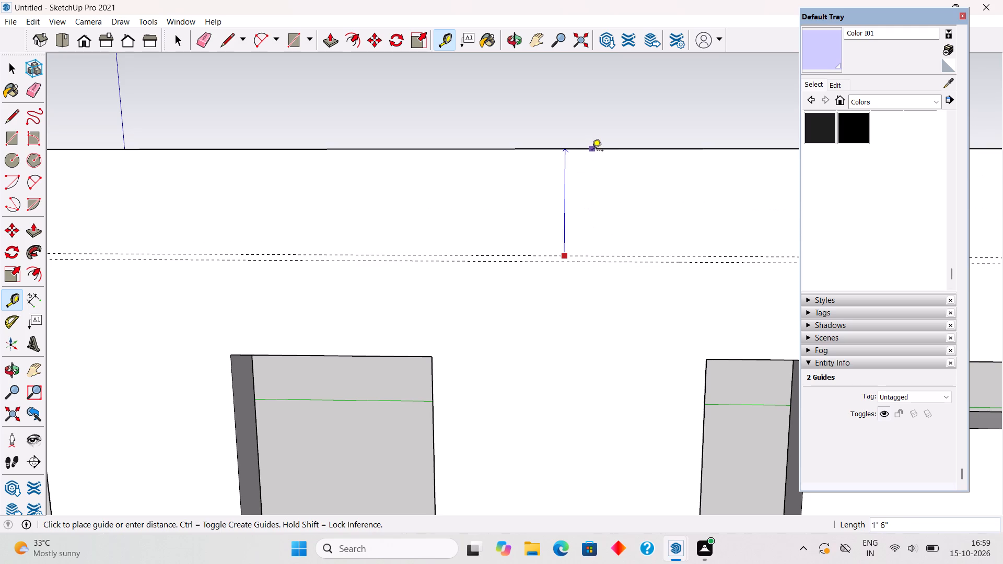
{"action": "key", "text": "space"}
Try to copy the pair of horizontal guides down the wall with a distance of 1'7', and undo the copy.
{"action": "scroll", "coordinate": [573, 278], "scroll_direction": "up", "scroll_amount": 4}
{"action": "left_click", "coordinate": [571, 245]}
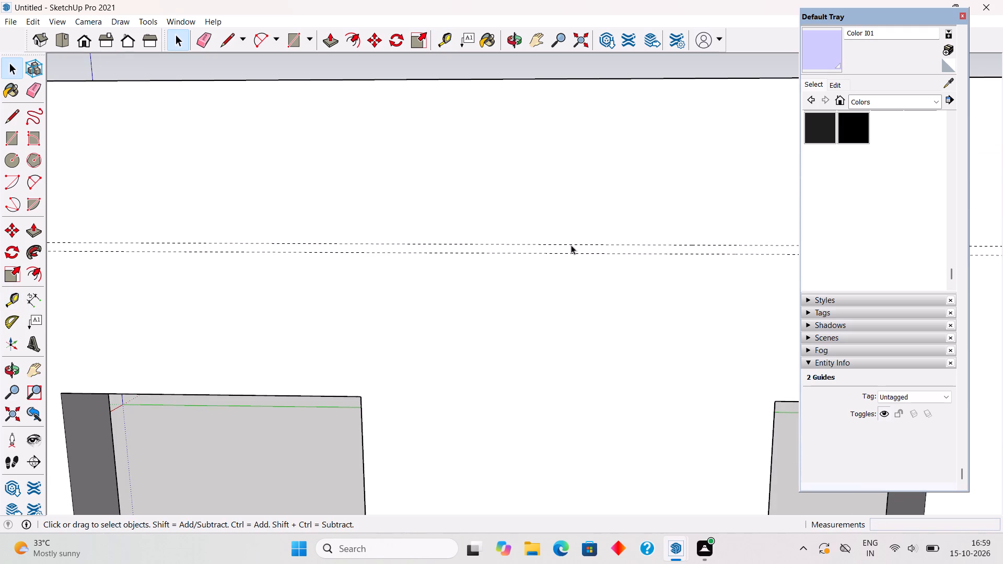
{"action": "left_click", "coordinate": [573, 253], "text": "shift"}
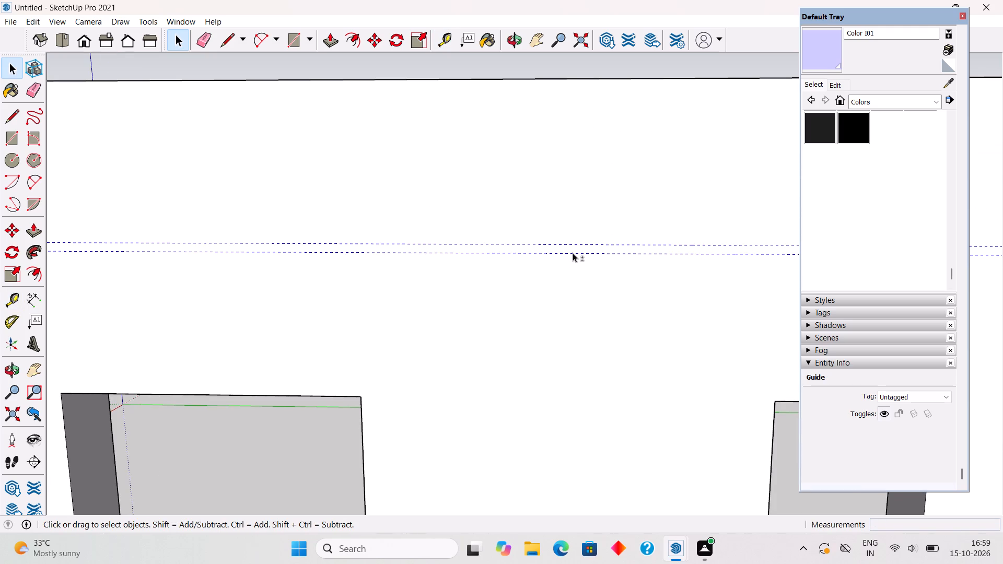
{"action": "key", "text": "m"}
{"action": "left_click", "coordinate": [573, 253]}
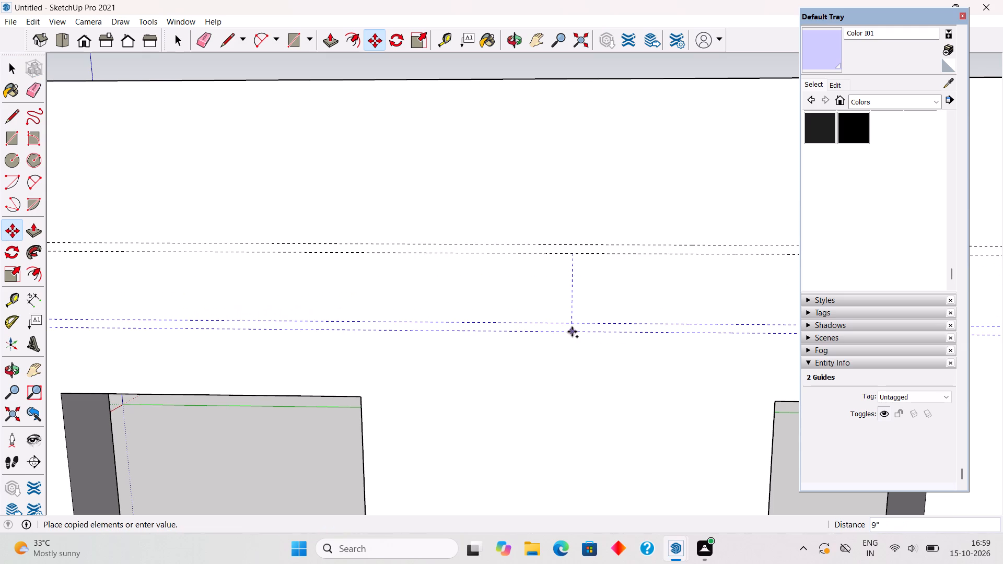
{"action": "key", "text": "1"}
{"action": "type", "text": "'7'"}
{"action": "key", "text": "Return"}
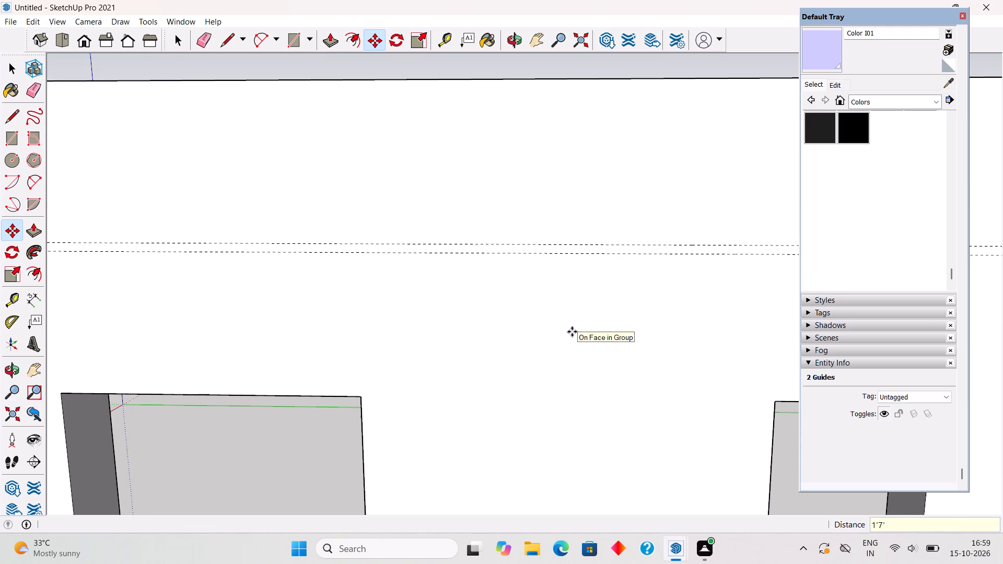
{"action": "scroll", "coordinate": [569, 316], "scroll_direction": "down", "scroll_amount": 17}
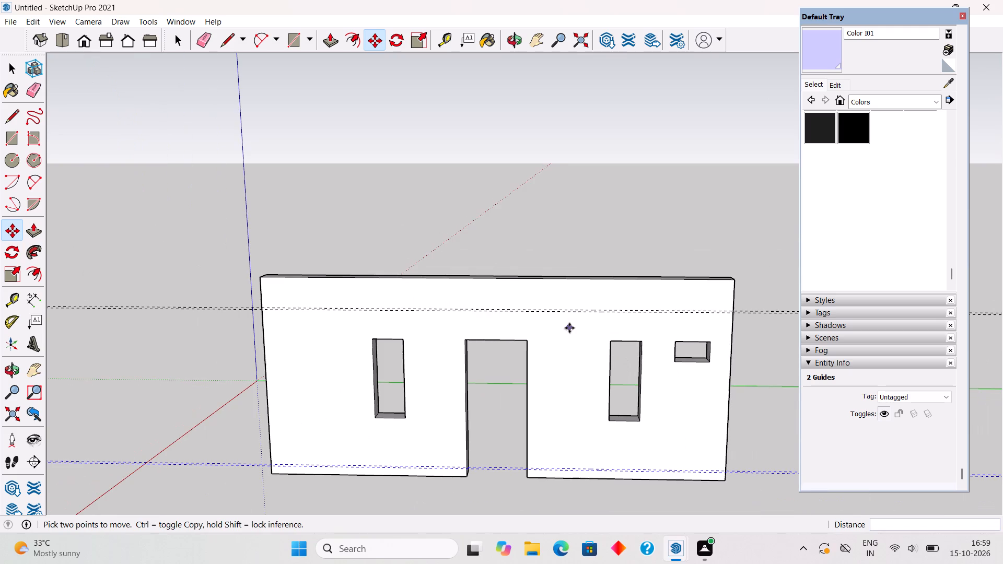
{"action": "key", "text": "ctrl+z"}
Copy the upper pair of horizontal guides 1.7' down the wall and repeat the copy as an x10 array.
{"action": "scroll", "coordinate": [562, 316], "scroll_direction": "up", "scroll_amount": 4}
{"action": "key", "text": "space"}
{"action": "scroll", "coordinate": [553, 309], "scroll_direction": "up", "scroll_amount": 5}
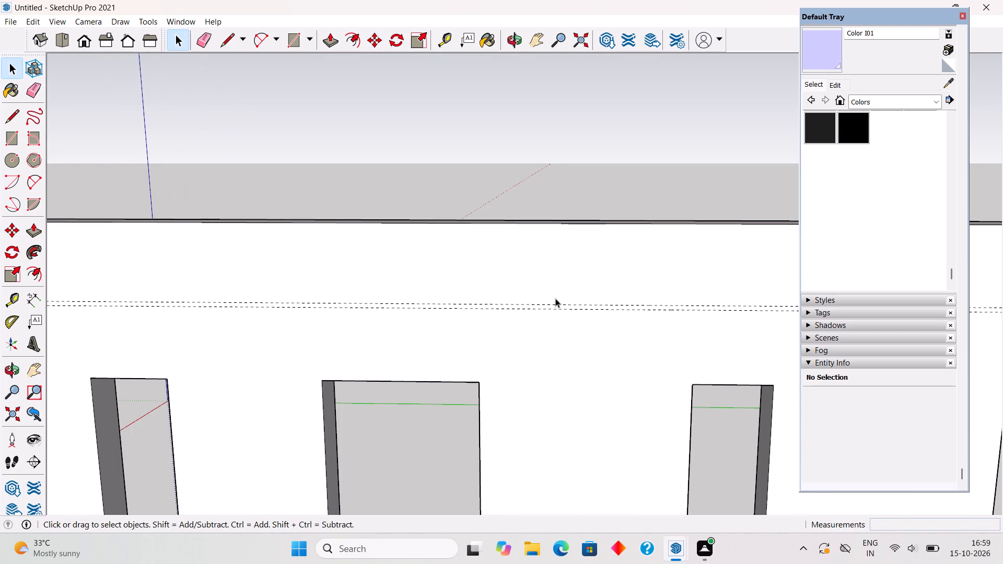
{"action": "left_click", "coordinate": [561, 304]}
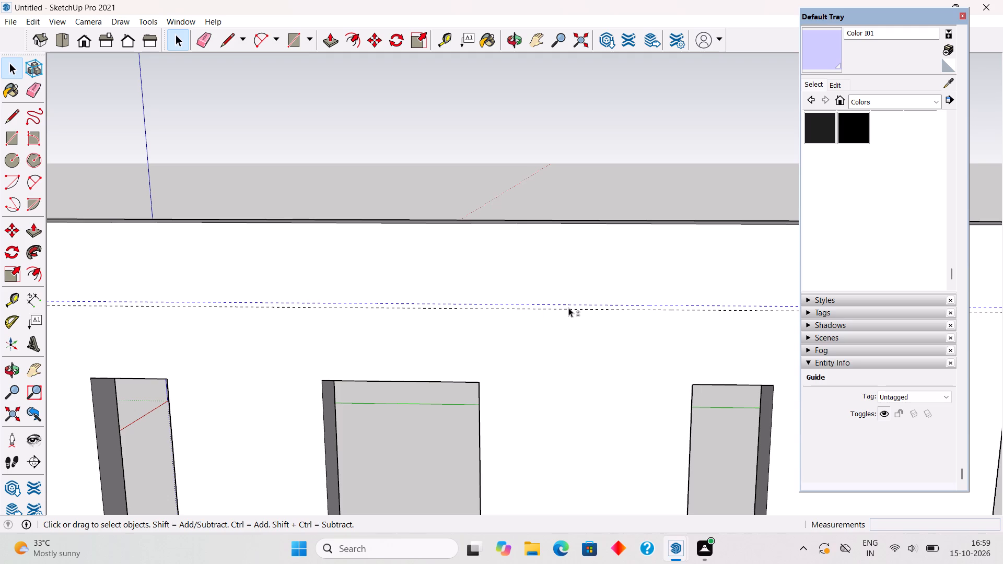
{"action": "left_click", "coordinate": [568, 308], "text": "shift"}
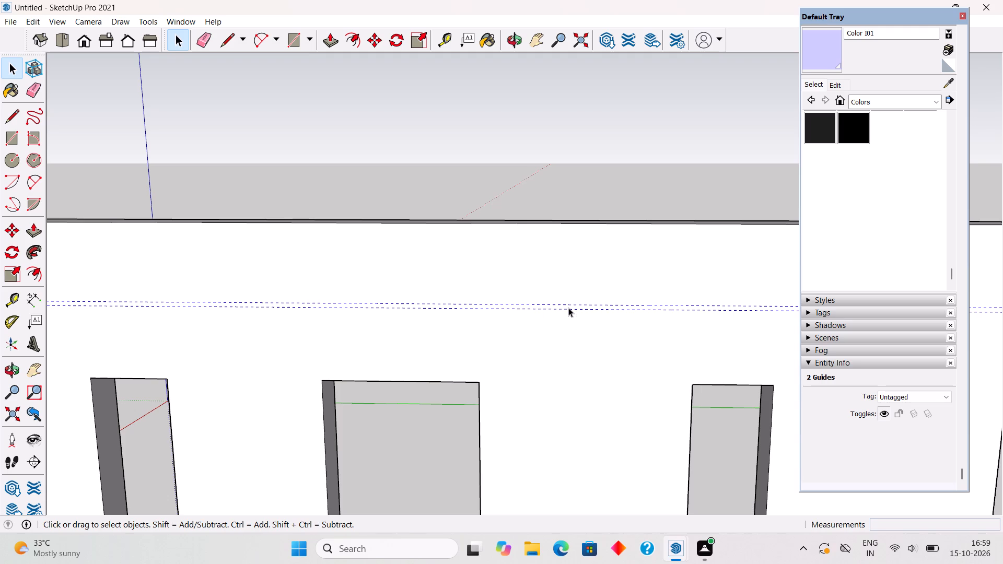
{"action": "key", "text": "m"}
{"action": "left_click", "coordinate": [568, 308]}
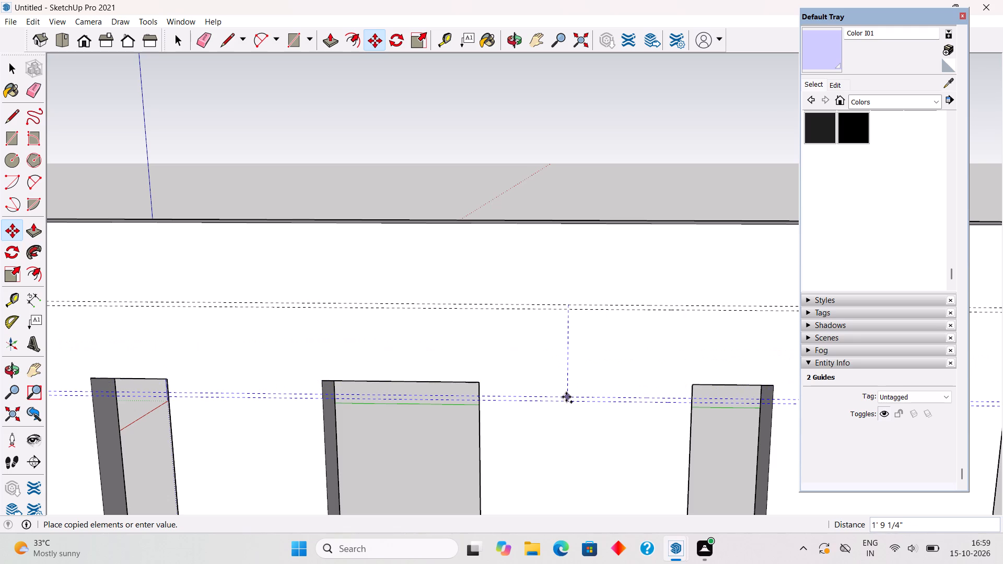
{"action": "key", "text": "1"}
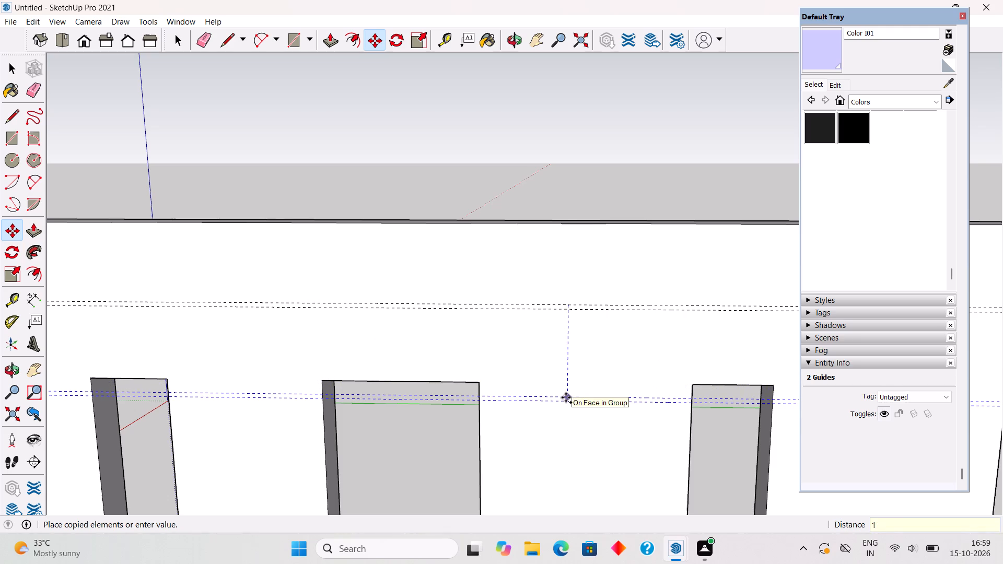
{"action": "type", "text": ".7"}
{"action": "key", "text": "apostrophe"}
{"action": "key", "text": "Return"}
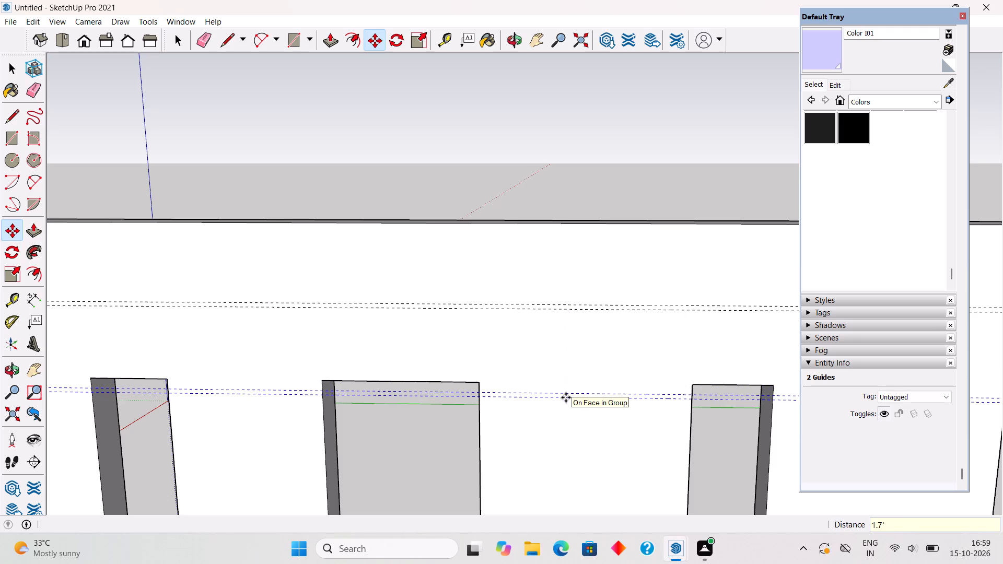
{"action": "key", "text": "x"}
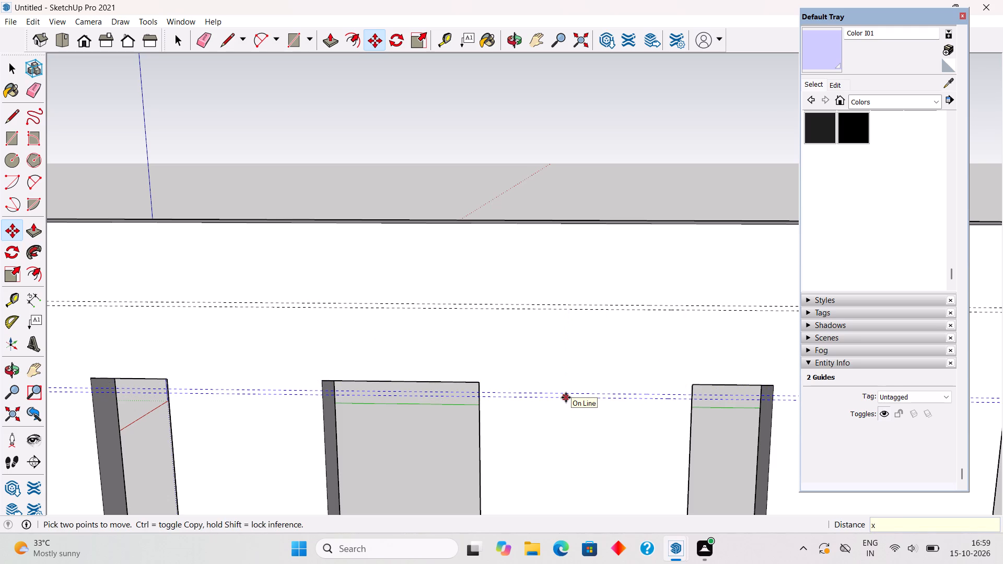
{"action": "key", "text": "1"}
{"action": "key", "text": "0"}
{"action": "key", "text": "Return"}
{"action": "scroll", "coordinate": [566, 397], "scroll_direction": "down", "scroll_amount": 9}
{"action": "scroll", "coordinate": [574, 291], "scroll_direction": "down", "scroll_amount": 5}
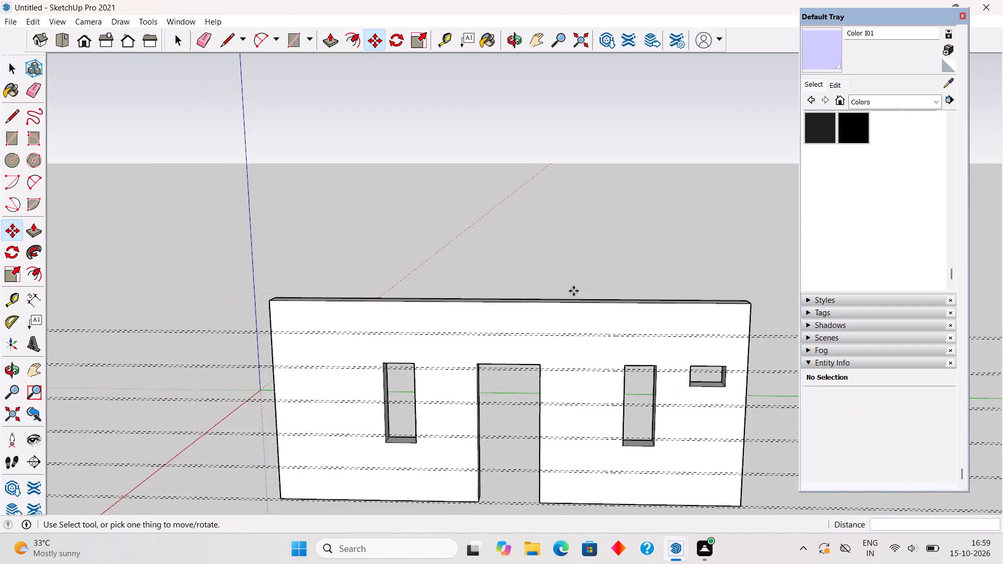
{"action": "key", "text": "space"}
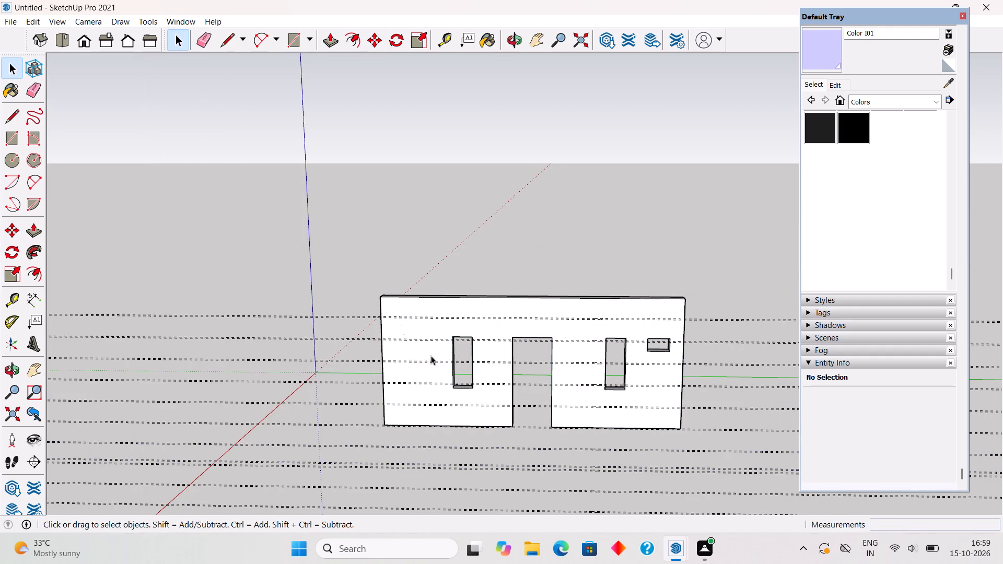
Inside the wall group, draw a 1" by 22'7" rectangle across the full wall width between the topmost pair of guides.
{"action": "scroll", "coordinate": [389, 305], "scroll_direction": "up", "scroll_amount": 9}
{"action": "triple_click", "coordinate": [395, 310]}
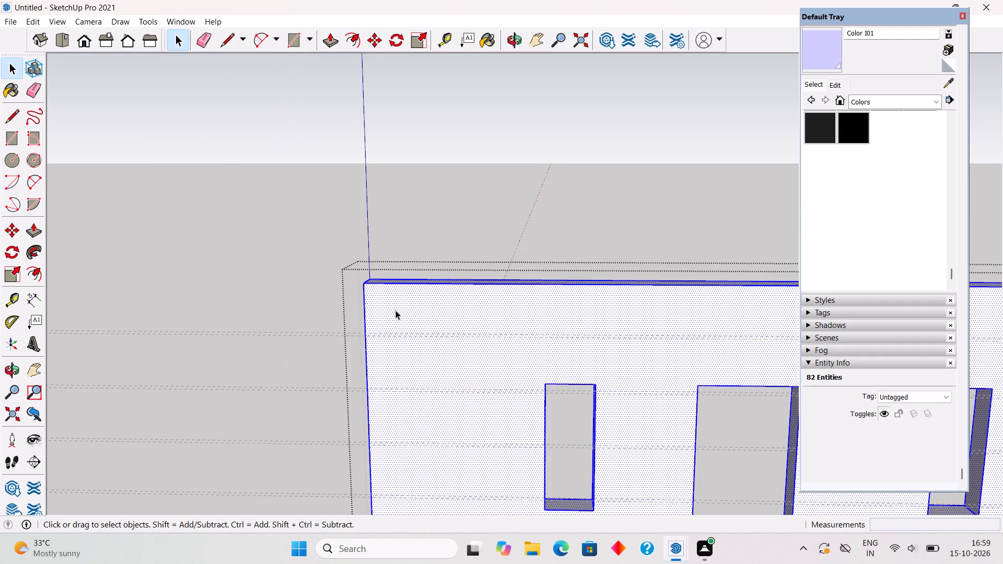
{"action": "key", "text": "r"}
{"action": "scroll", "coordinate": [377, 331], "scroll_direction": "up", "scroll_amount": 14}
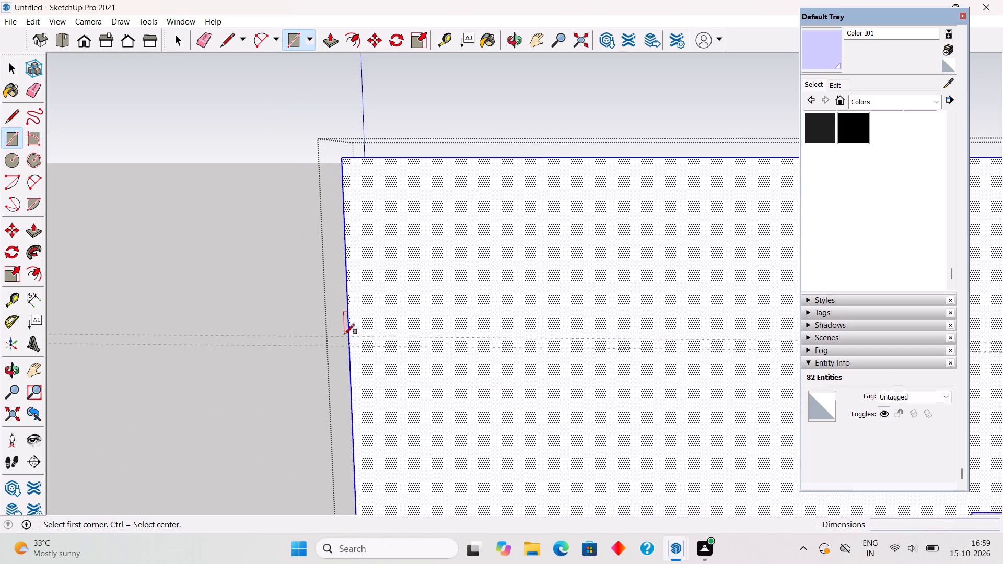
{"action": "left_click", "coordinate": [352, 335]}
{"action": "scroll", "coordinate": [348, 333], "scroll_direction": "down", "scroll_amount": 17}
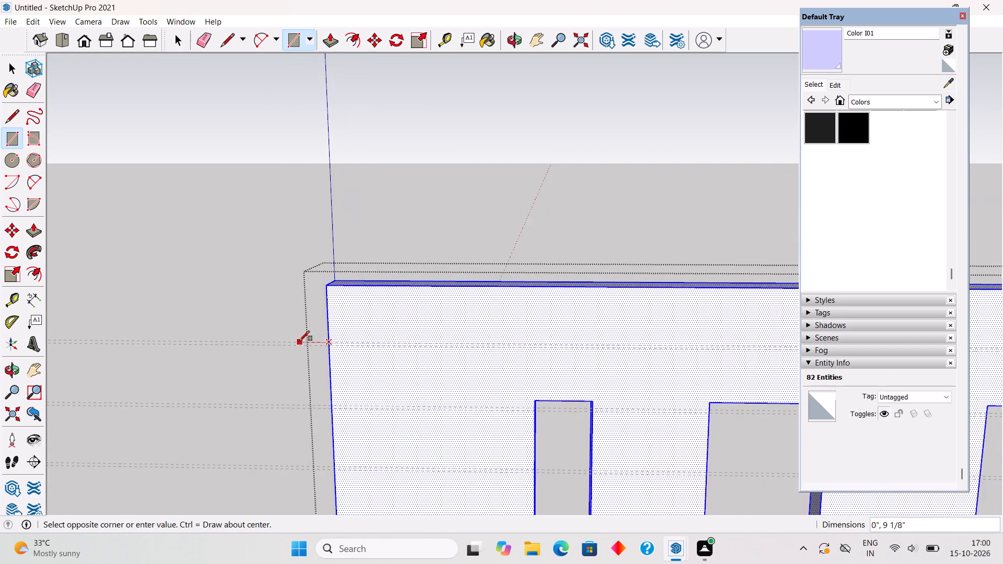
{"action": "scroll", "coordinate": [299, 341], "scroll_direction": "down", "scroll_amount": 16}
{"action": "scroll", "coordinate": [621, 353], "scroll_direction": "up", "scroll_amount": 4}
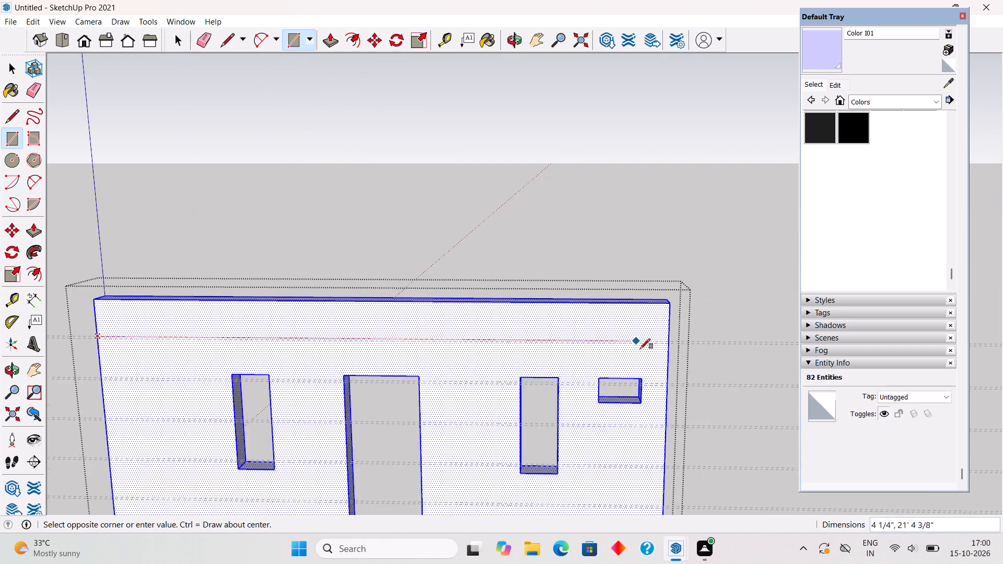
{"action": "scroll", "coordinate": [640, 349], "scroll_direction": "up", "scroll_amount": 15}
{"action": "left_click", "coordinate": [688, 336]}
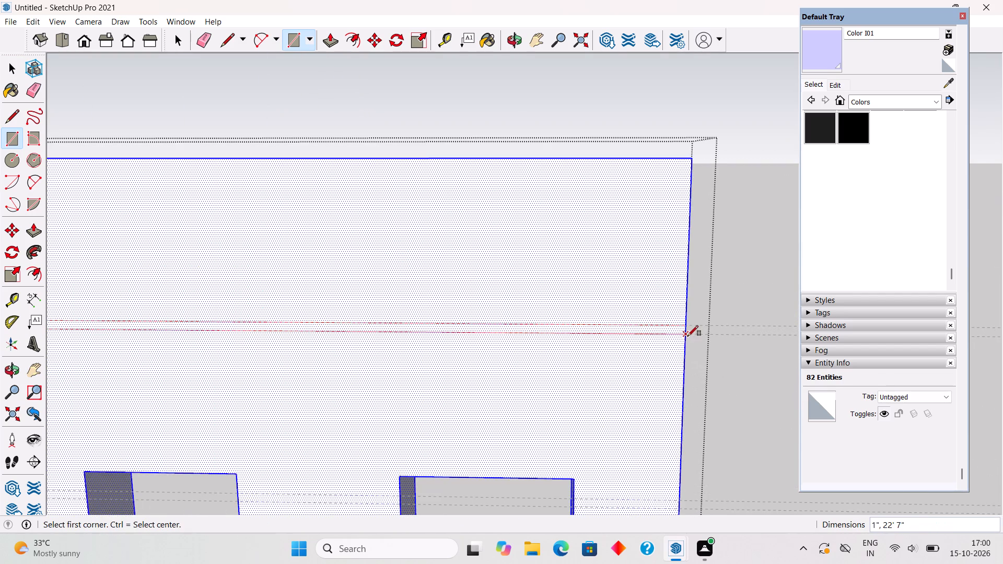
Draw 1" by 5'4" rectangles along the second, third and fourth guide pairs, from the wall end nearest the origin to the first tall window.
{"action": "scroll", "coordinate": [682, 338], "scroll_direction": "down", "scroll_amount": 18}
{"action": "scroll", "coordinate": [417, 297], "scroll_direction": "down", "scroll_amount": 6}
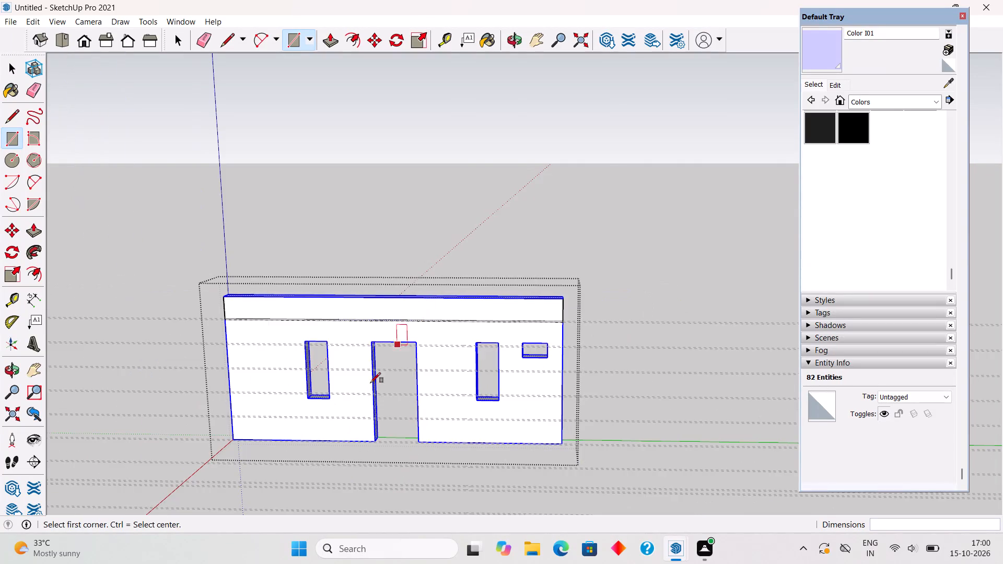
{"action": "scroll", "coordinate": [264, 481], "scroll_direction": "up", "scroll_amount": 6}
{"action": "scroll", "coordinate": [230, 315], "scroll_direction": "up", "scroll_amount": 15}
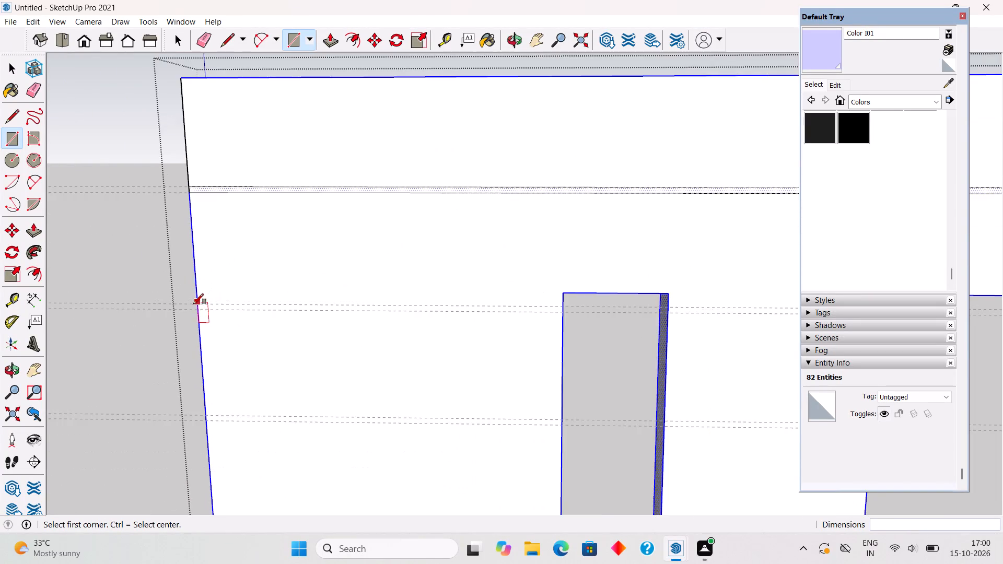
{"action": "scroll", "coordinate": [193, 304], "scroll_direction": "up", "scroll_amount": 4}
{"action": "left_click", "coordinate": [199, 304]}
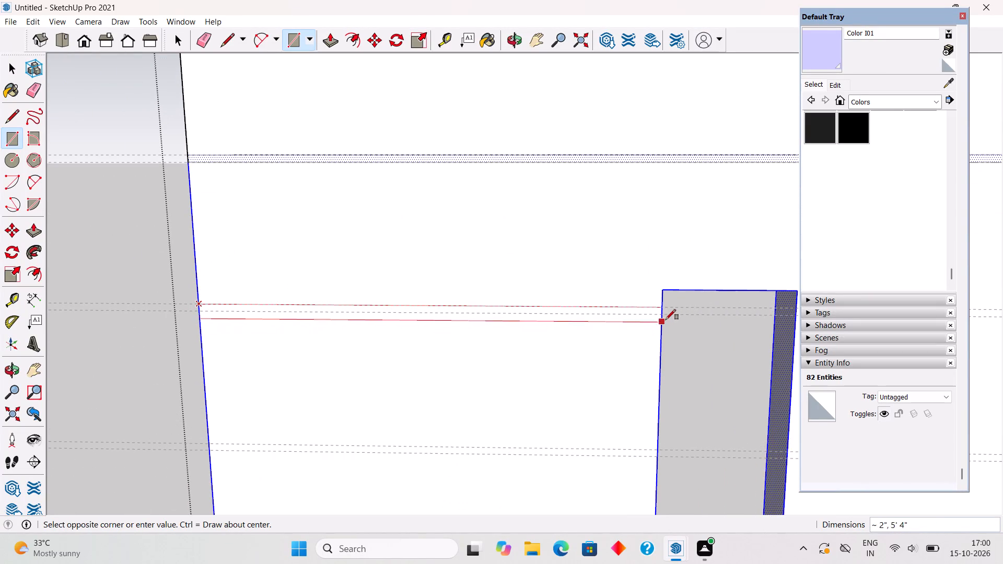
{"action": "left_click", "coordinate": [663, 315]}
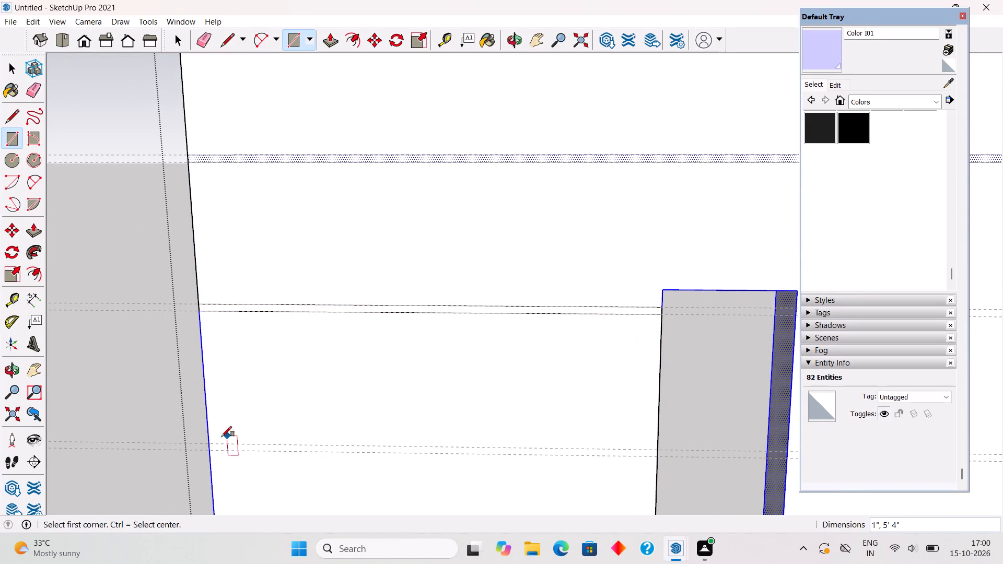
{"action": "left_click", "coordinate": [212, 443]}
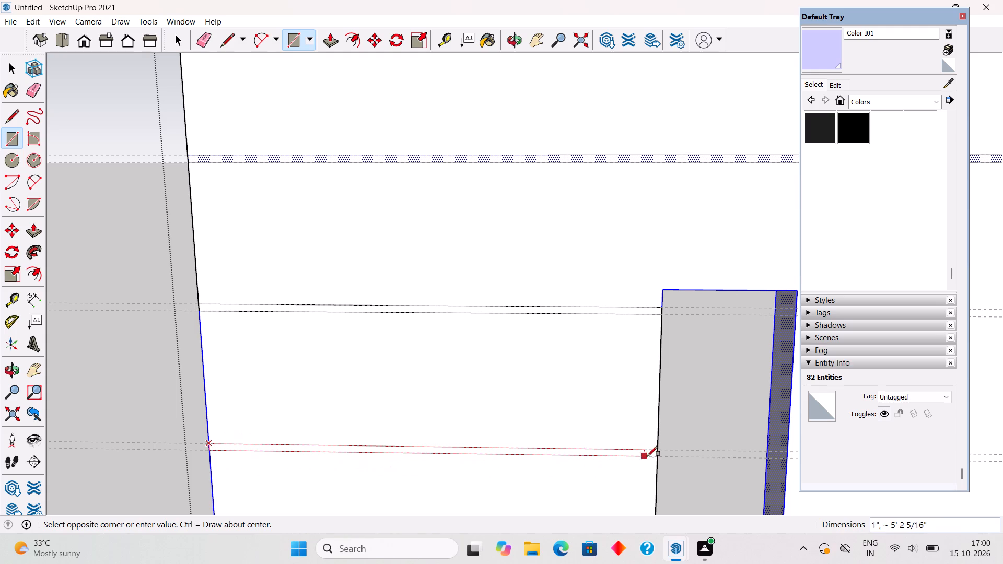
{"action": "left_click", "coordinate": [660, 459]}
{"action": "scroll", "coordinate": [511, 260], "scroll_direction": "down", "scroll_amount": 12}
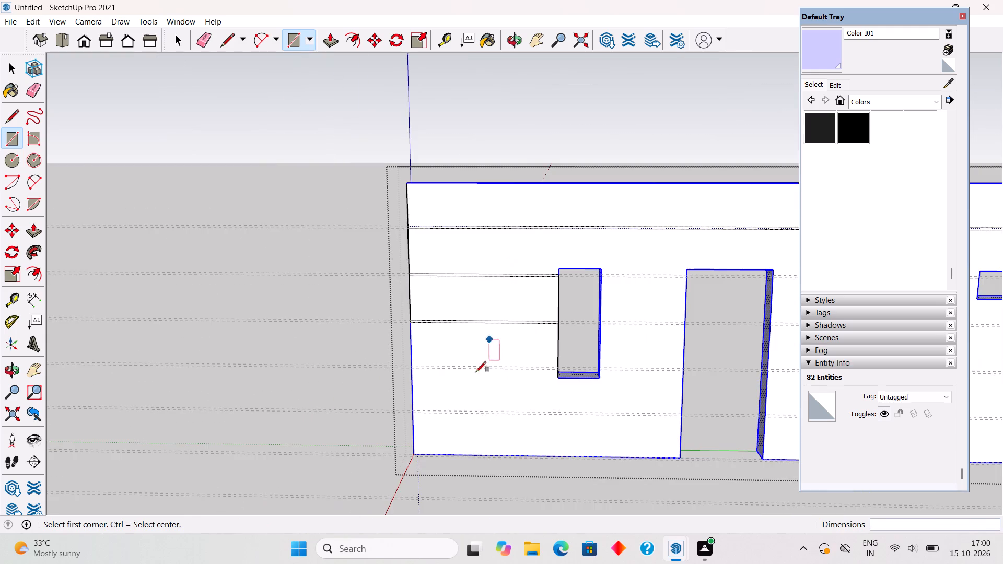
{"action": "scroll", "coordinate": [459, 475], "scroll_direction": "up", "scroll_amount": 5}
{"action": "scroll", "coordinate": [399, 319], "scroll_direction": "up", "scroll_amount": 3}
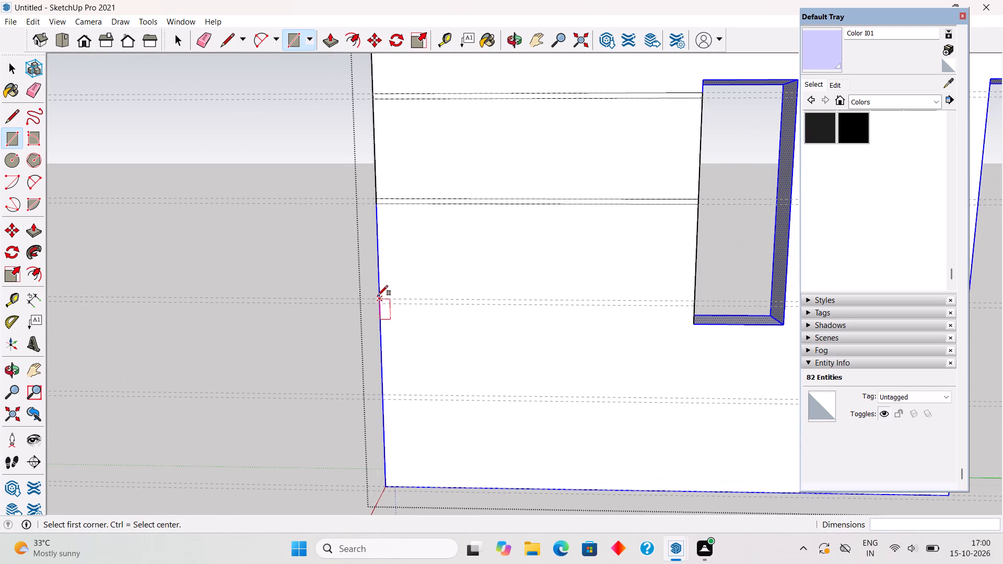
{"action": "left_click", "coordinate": [379, 300]}
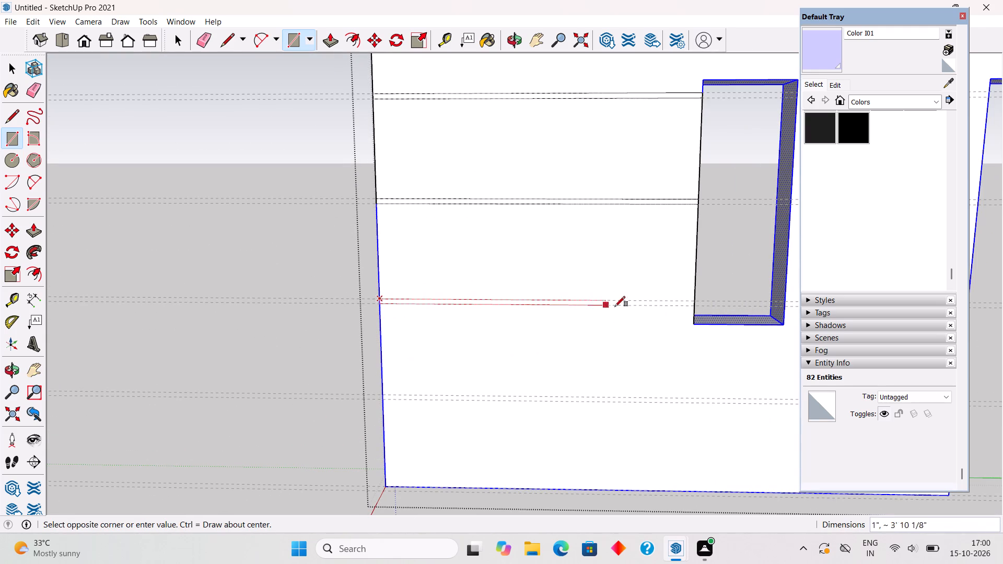
{"action": "left_click", "coordinate": [696, 308]}
Draw a 1" by 9'10" rectangle along the fifth guide pair, from the wall end nearest the origin to the doorway.
{"action": "scroll", "coordinate": [379, 400], "scroll_direction": "up", "scroll_amount": 4}
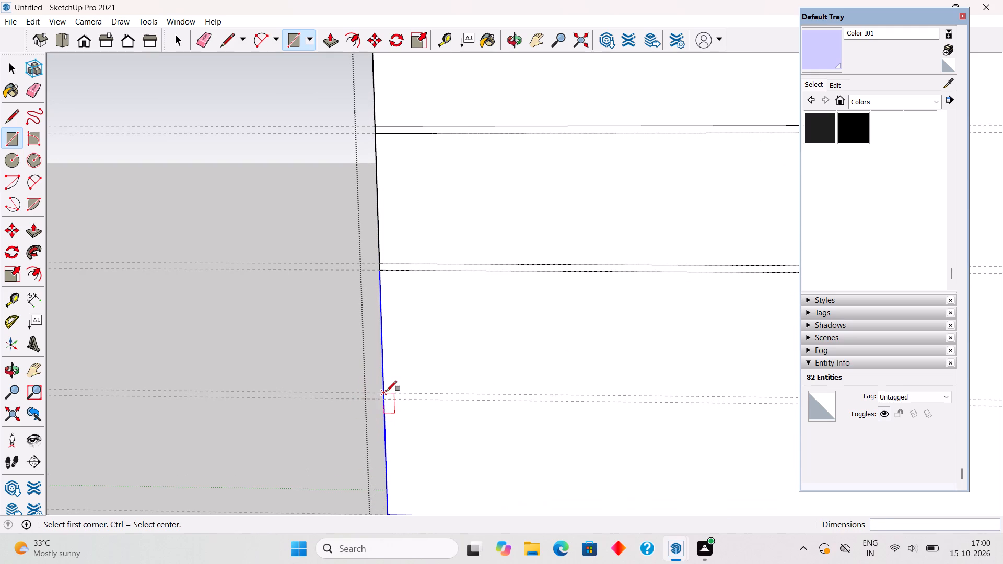
{"action": "left_click", "coordinate": [387, 391]}
{"action": "scroll", "coordinate": [378, 392], "scroll_direction": "down", "scroll_amount": 9}
{"action": "scroll", "coordinate": [706, 408], "scroll_direction": "down", "scroll_amount": 4}
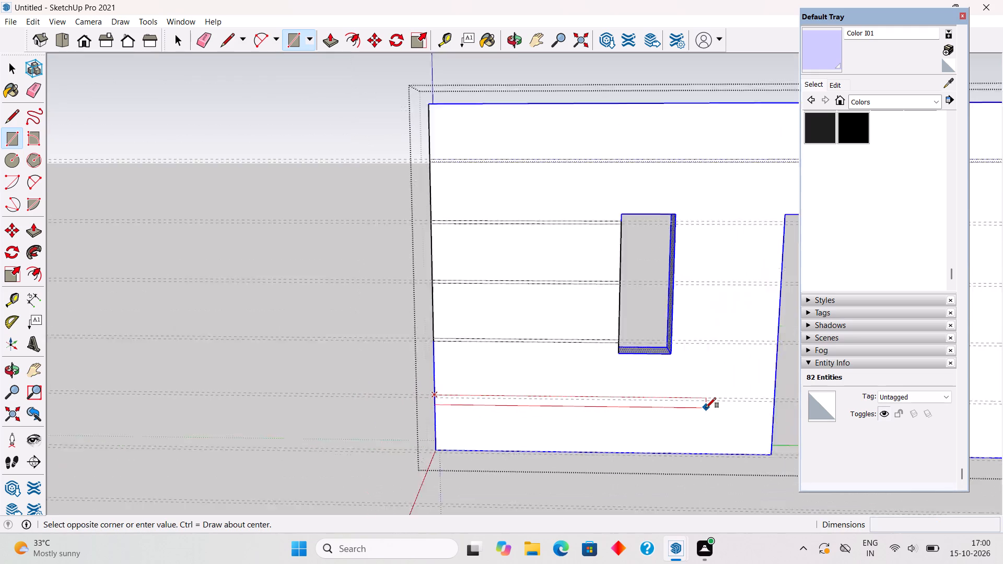
{"action": "scroll", "coordinate": [706, 408], "scroll_direction": "down", "scroll_amount": 5}
{"action": "scroll", "coordinate": [749, 407], "scroll_direction": "up", "scroll_amount": 8}
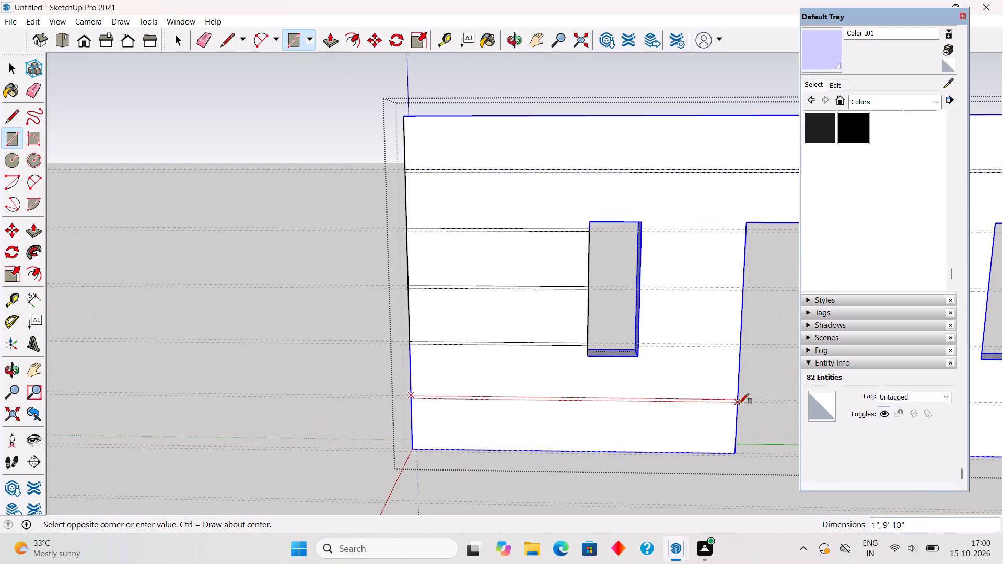
{"action": "left_click", "coordinate": [739, 404]}
Draw a 1" by 3' rectangle along the second guide pair between the first tall window and the doorway.
{"action": "scroll", "coordinate": [503, 337], "scroll_direction": "down", "scroll_amount": 10}
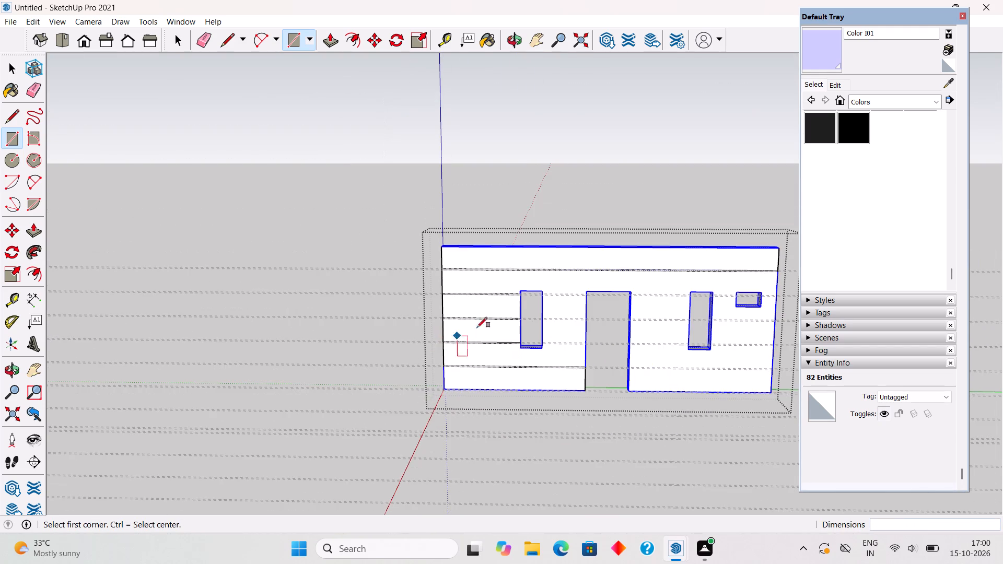
{"action": "scroll", "coordinate": [616, 292], "scroll_direction": "up", "scroll_amount": 10}
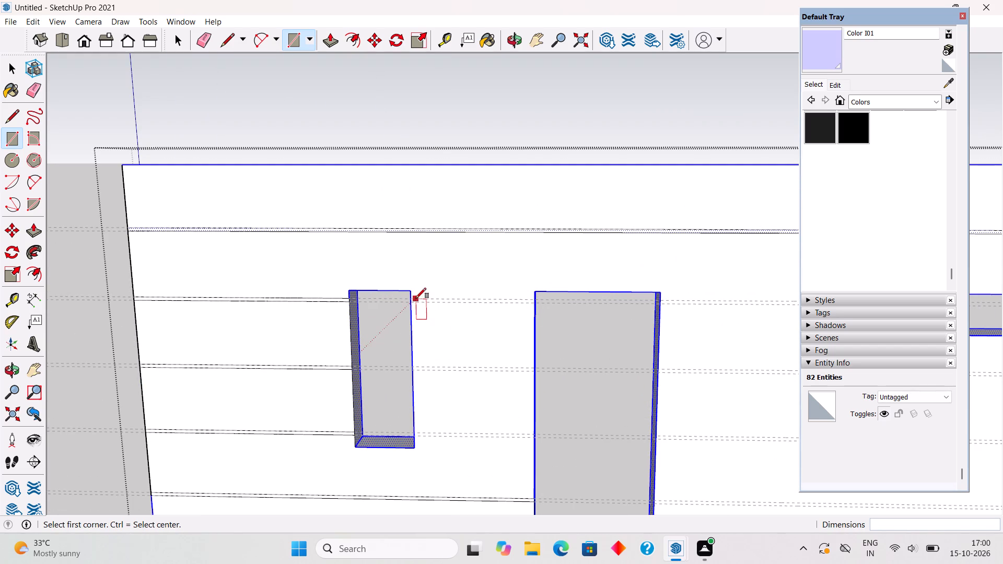
{"action": "left_click", "coordinate": [412, 298]}
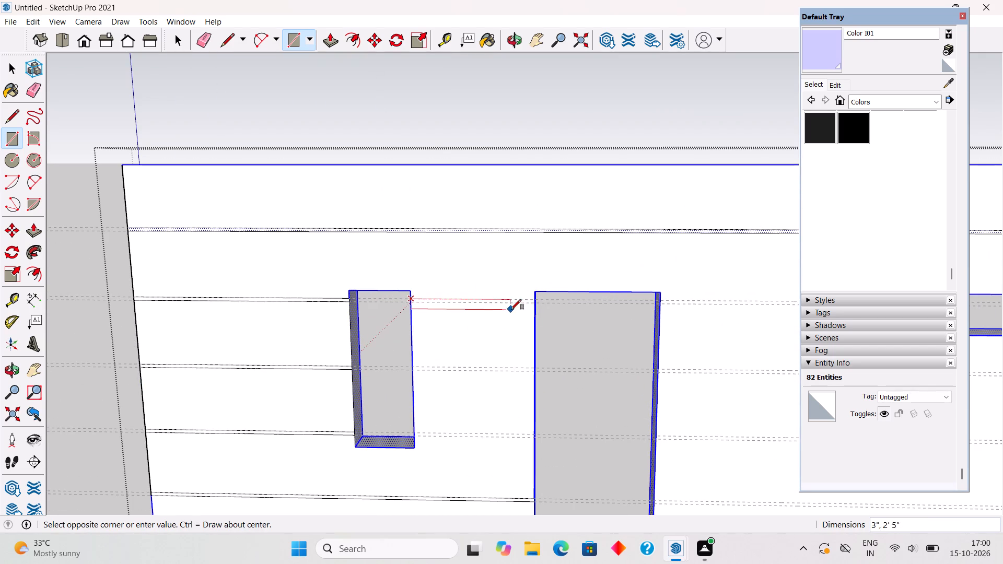
{"action": "left_click", "coordinate": [535, 307]}
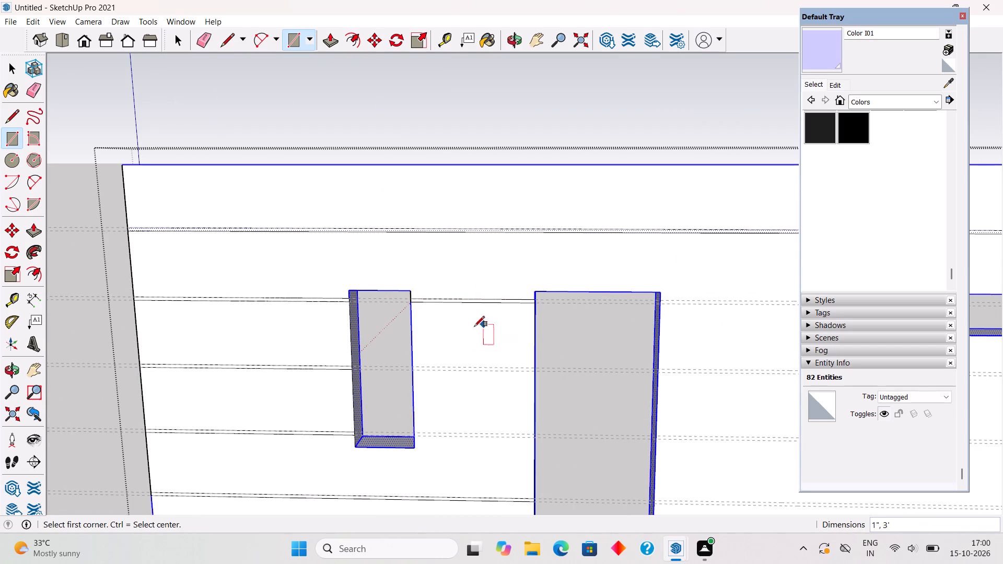
Draw 1" by 3' rectangles along the third and fourth guide pairs between the first tall window and the doorway.
{"action": "left_click", "coordinate": [412, 365]}
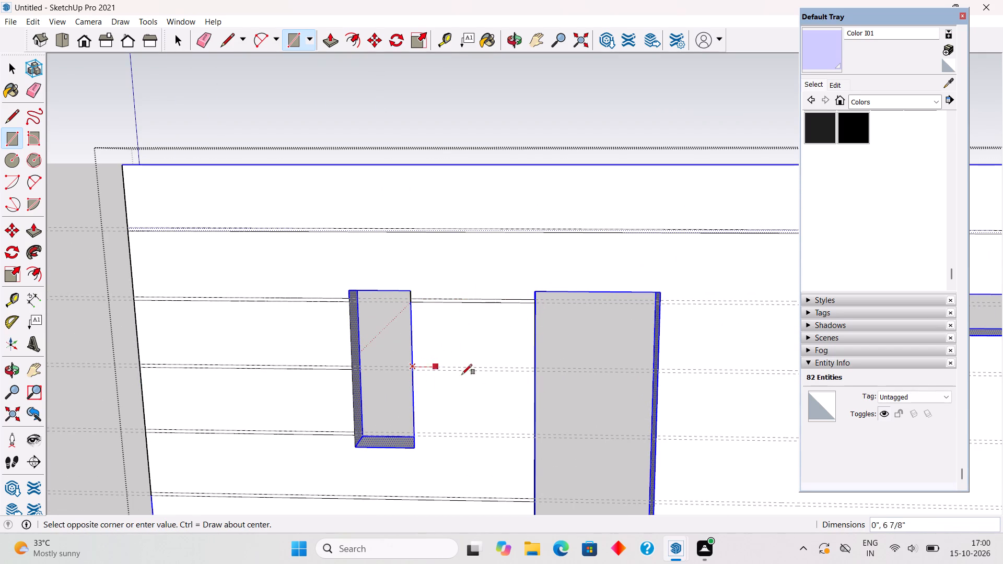
{"action": "scroll", "coordinate": [543, 375], "scroll_direction": "up", "scroll_amount": 5}
{"action": "left_click", "coordinate": [529, 368]}
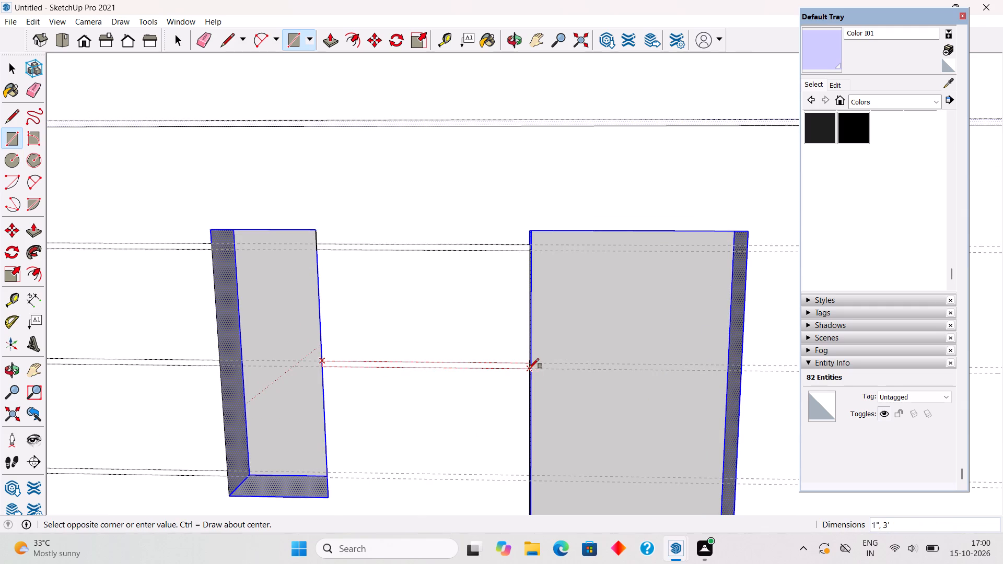
{"action": "scroll", "coordinate": [526, 369], "scroll_direction": "down", "scroll_amount": 4}
{"action": "scroll", "coordinate": [411, 434], "scroll_direction": "up", "scroll_amount": 4}
{"action": "left_click", "coordinate": [379, 443]}
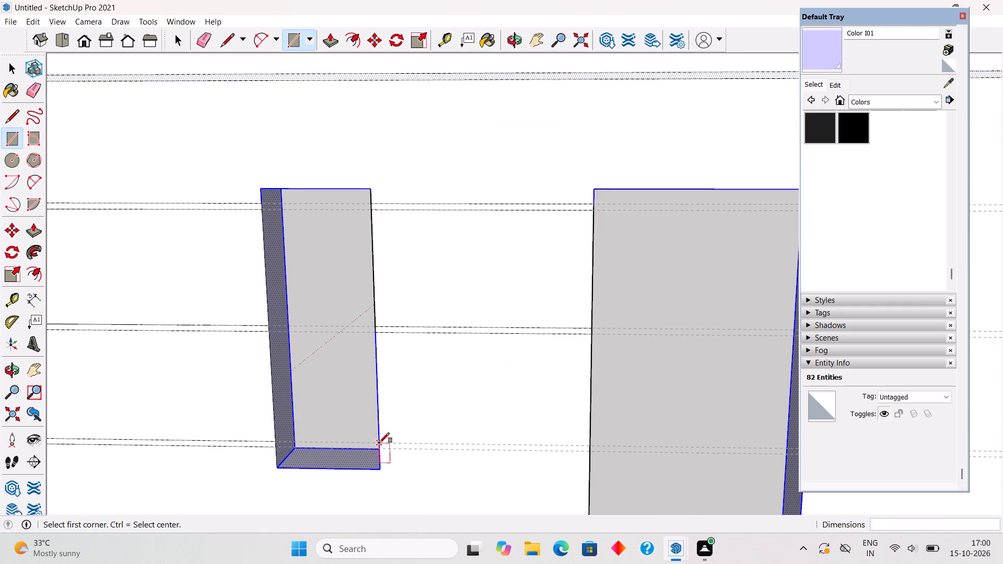
{"action": "left_click", "coordinate": [588, 451]}
Along the second guide pair, draw a 1" by 4' rectangle from doorway to second tall window and a 1" by 1'7" one onward to the small window.
{"action": "scroll", "coordinate": [325, 315], "scroll_direction": "down", "scroll_amount": 14}
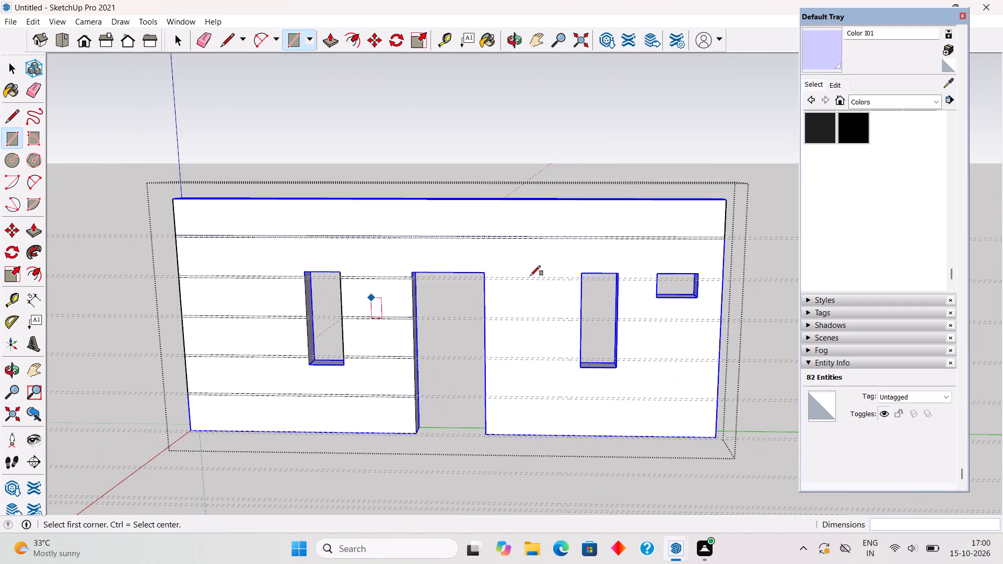
{"action": "scroll", "coordinate": [803, 263], "scroll_direction": "up", "scroll_amount": 8}
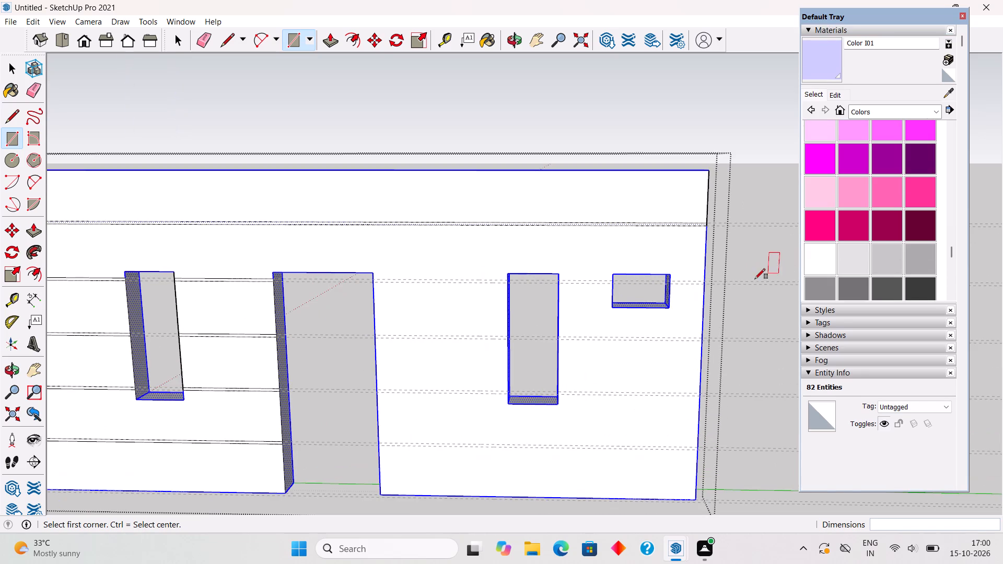
{"action": "scroll", "coordinate": [359, 280], "scroll_direction": "up", "scroll_amount": 3}
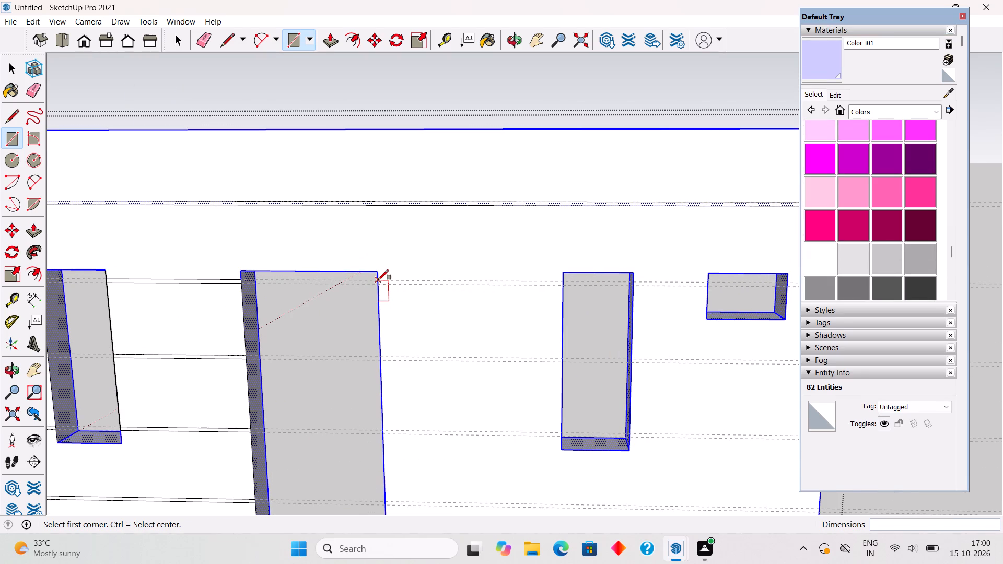
{"action": "left_click", "coordinate": [378, 280]}
{"action": "left_click", "coordinate": [566, 287]}
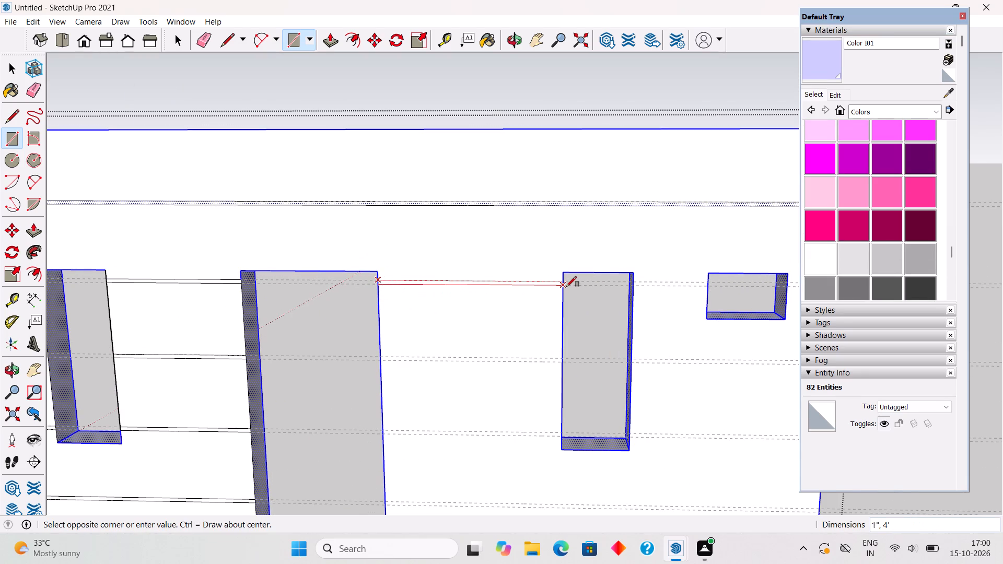
{"action": "left_click", "coordinate": [636, 281]}
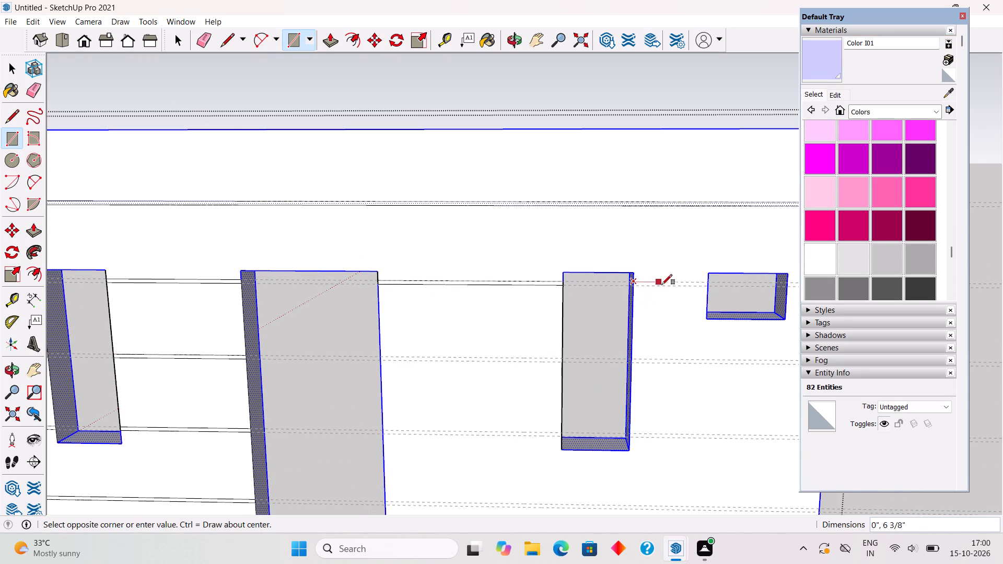
{"action": "left_click", "coordinate": [707, 287]}
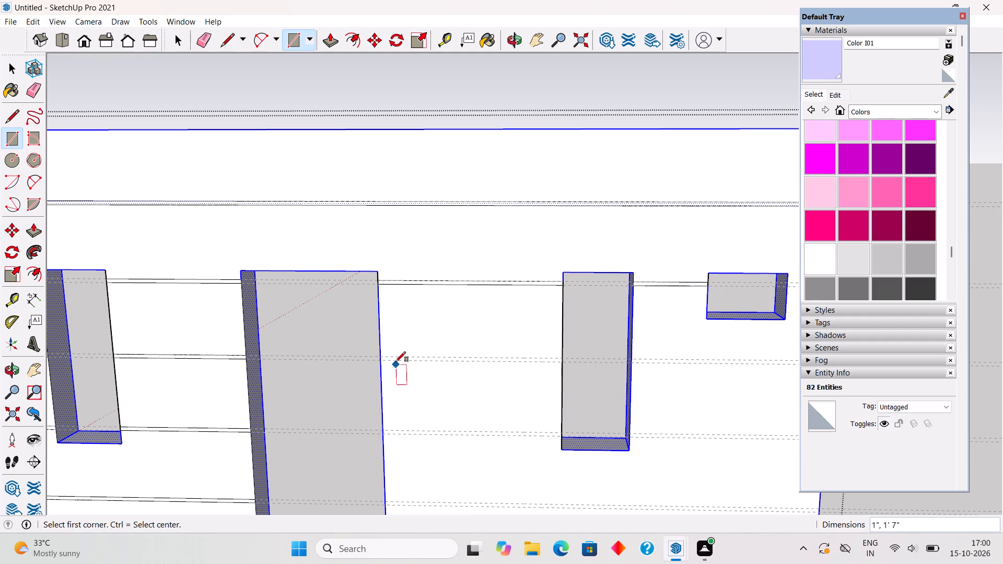
Along the third guide pair, draw a 1" by 4' rectangle from doorway to second tall window and a 1" by 4'3" one onward to the wall's far end.
{"action": "left_click", "coordinate": [381, 354]}
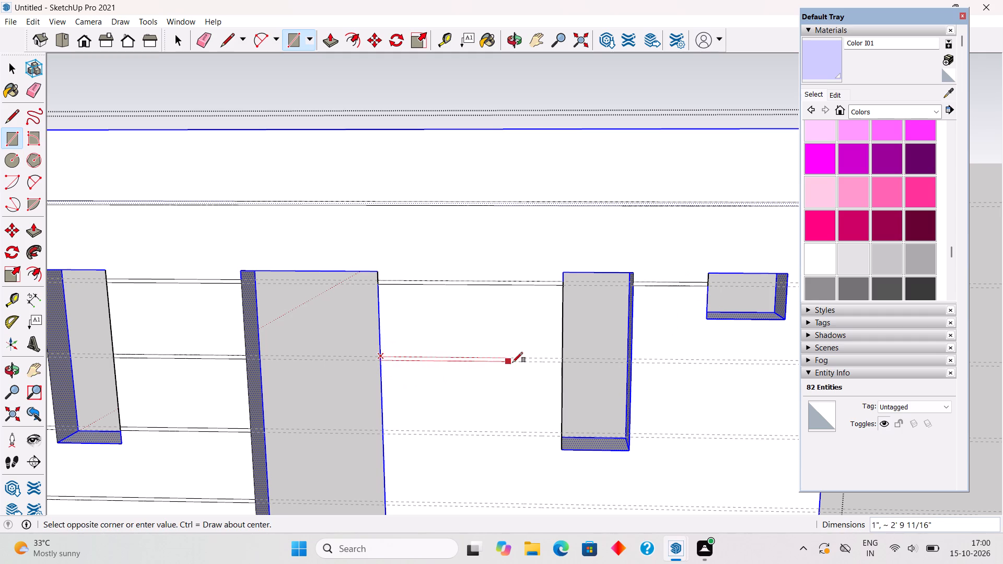
{"action": "left_click", "coordinate": [565, 361]}
{"action": "scroll", "coordinate": [534, 339], "scroll_direction": "down", "scroll_amount": 5}
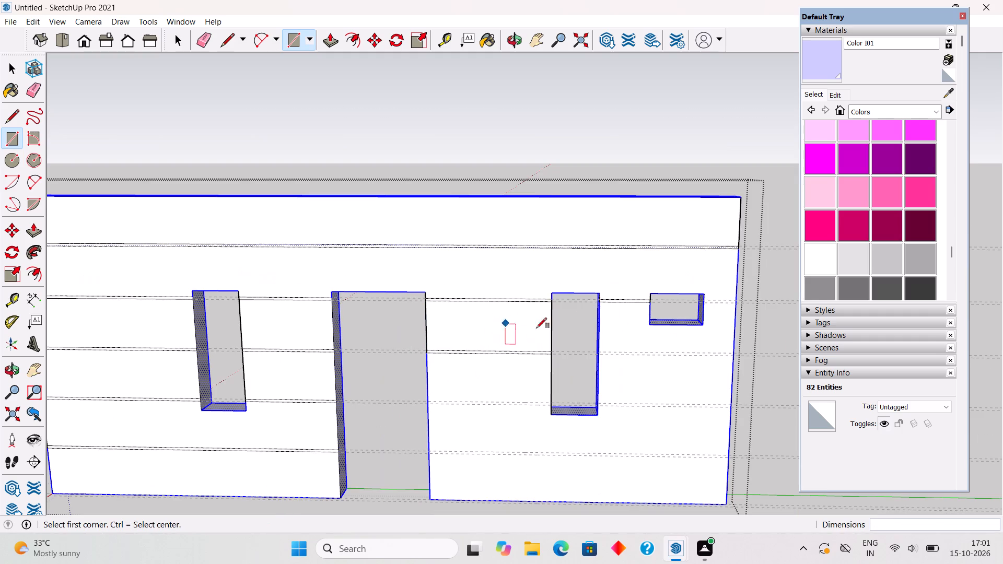
{"action": "scroll", "coordinate": [614, 348], "scroll_direction": "up", "scroll_amount": 4}
{"action": "left_click", "coordinate": [593, 354]}
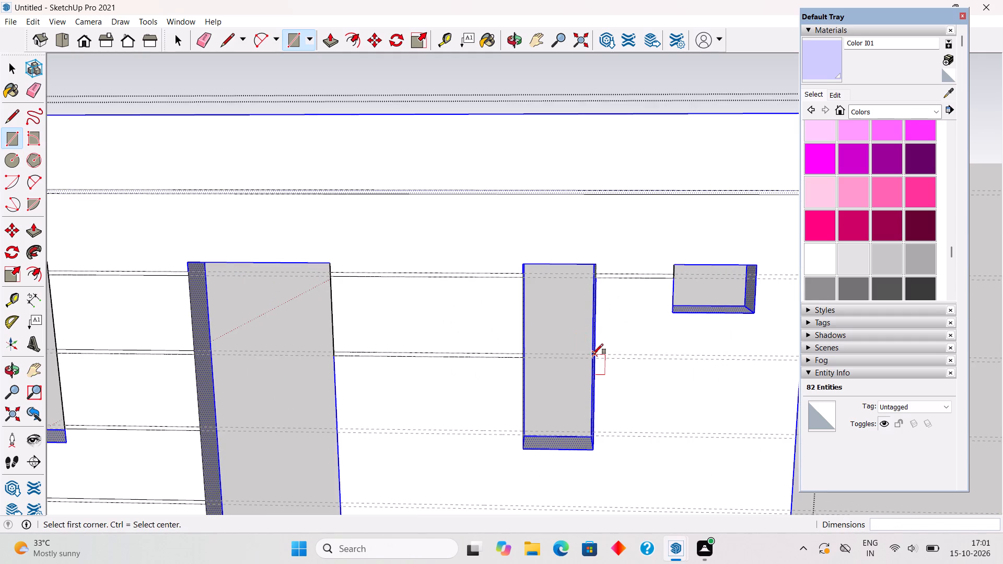
{"action": "scroll", "coordinate": [593, 354], "scroll_direction": "down", "scroll_amount": 6}
{"action": "scroll", "coordinate": [710, 360], "scroll_direction": "up", "scroll_amount": 5}
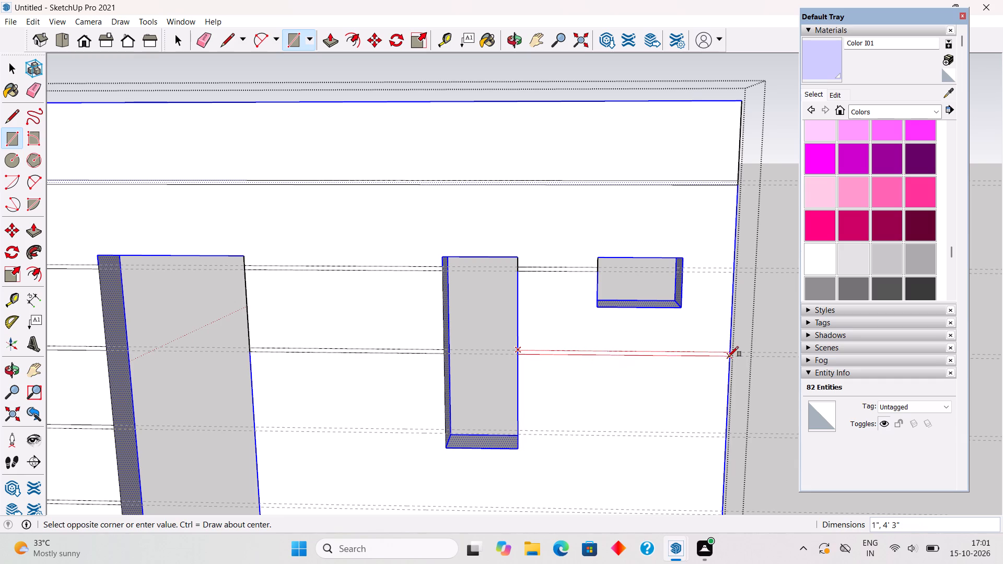
{"action": "left_click", "coordinate": [728, 357]}
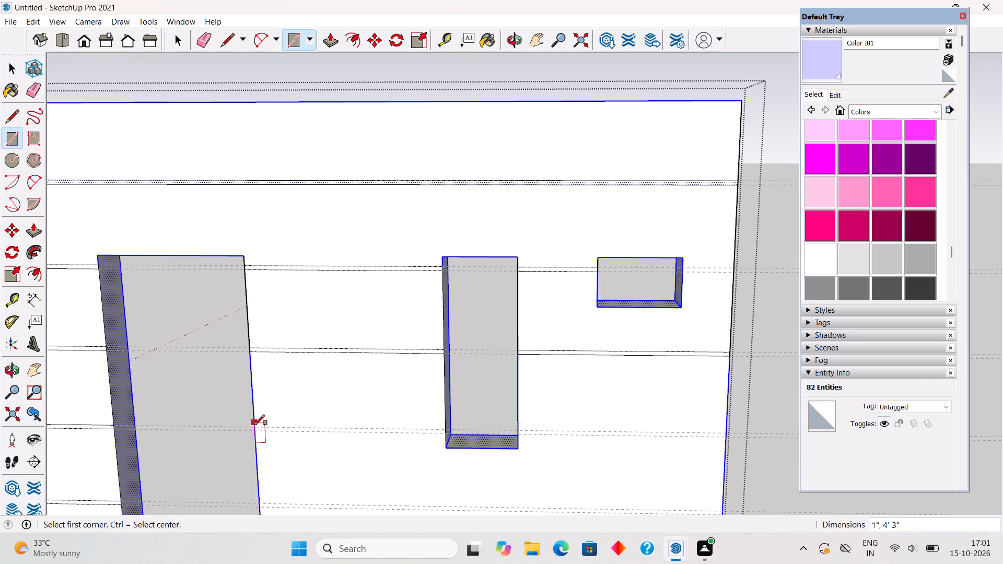
Along the fourth guide pair, draw a 1" by 4' rectangle from doorway to second tall window and a 1" by 4'3" one onward to the wall's far end.
{"action": "left_click", "coordinate": [254, 428]}
{"action": "scroll", "coordinate": [442, 434], "scroll_direction": "up", "scroll_amount": 5}
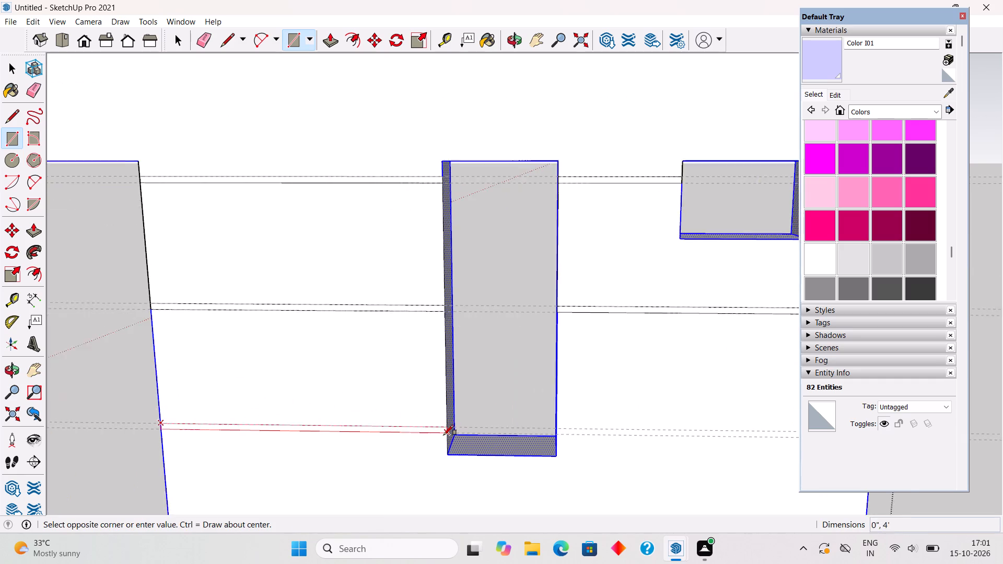
{"action": "left_click", "coordinate": [447, 435]}
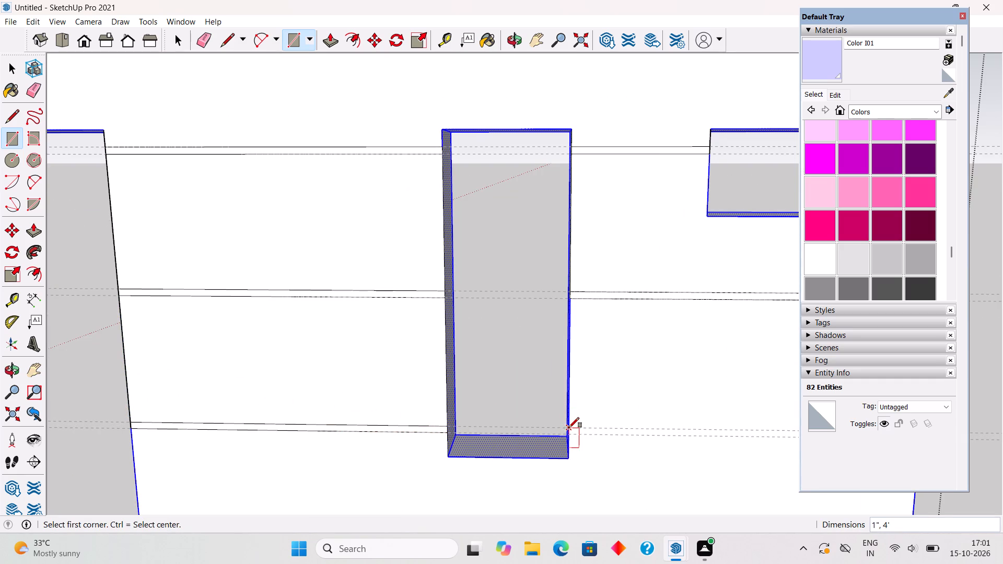
{"action": "left_click", "coordinate": [569, 428]}
{"action": "scroll", "coordinate": [563, 425], "scroll_direction": "down", "scroll_amount": 10}
{"action": "scroll", "coordinate": [708, 431], "scroll_direction": "up", "scroll_amount": 10}
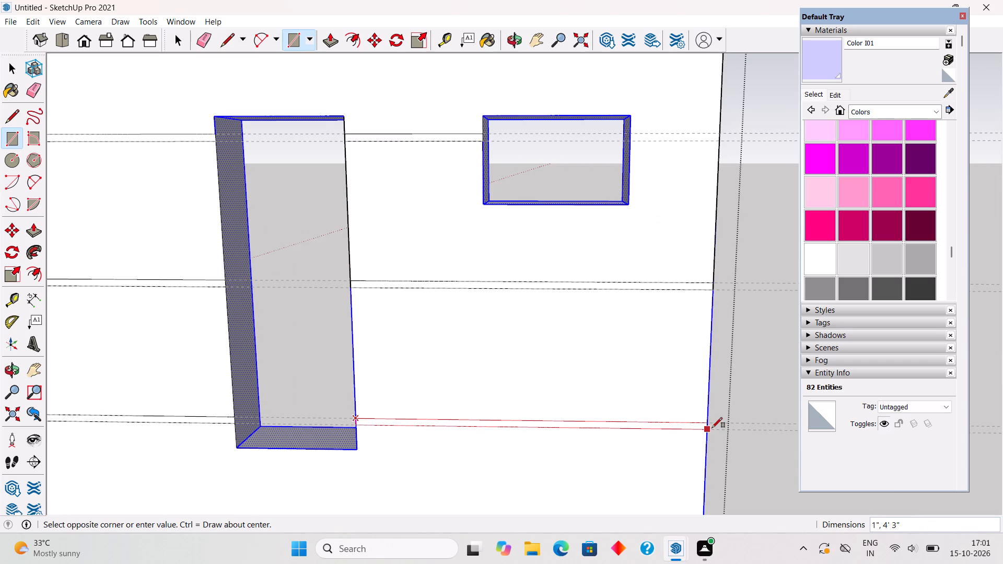
{"action": "left_click", "coordinate": [706, 428]}
Draw a 1" by 9'9" rectangle along the fifth guide pair from the doorway to the wall's far end.
{"action": "scroll", "coordinate": [691, 330], "scroll_direction": "down", "scroll_amount": 11}
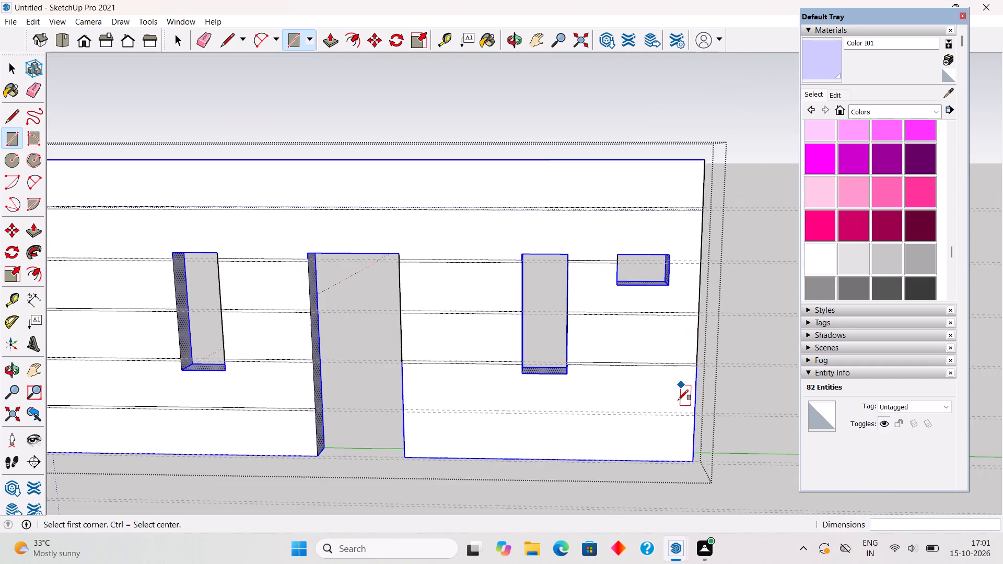
{"action": "scroll", "coordinate": [723, 379], "scroll_direction": "up", "scroll_amount": 5}
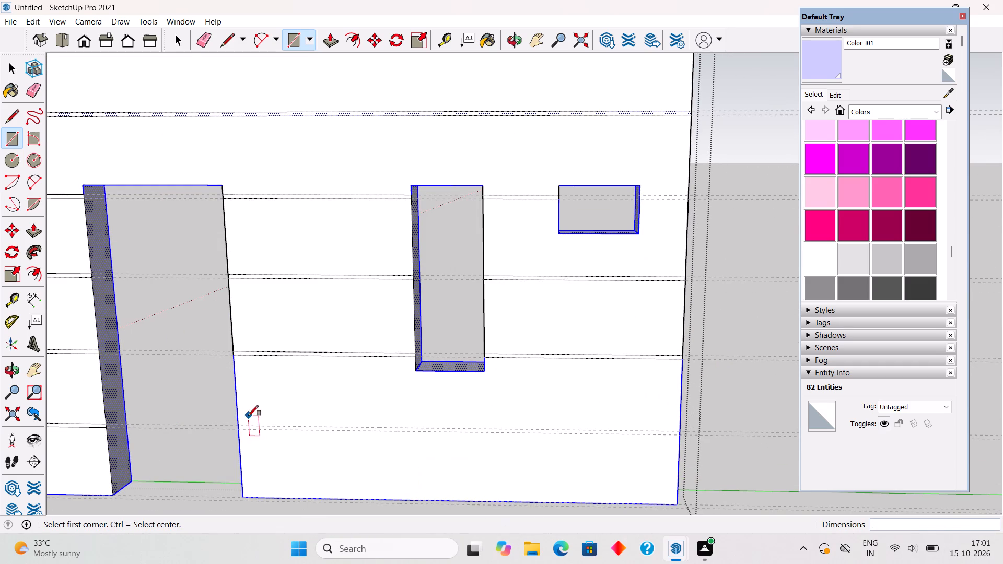
{"action": "left_click", "coordinate": [240, 424]}
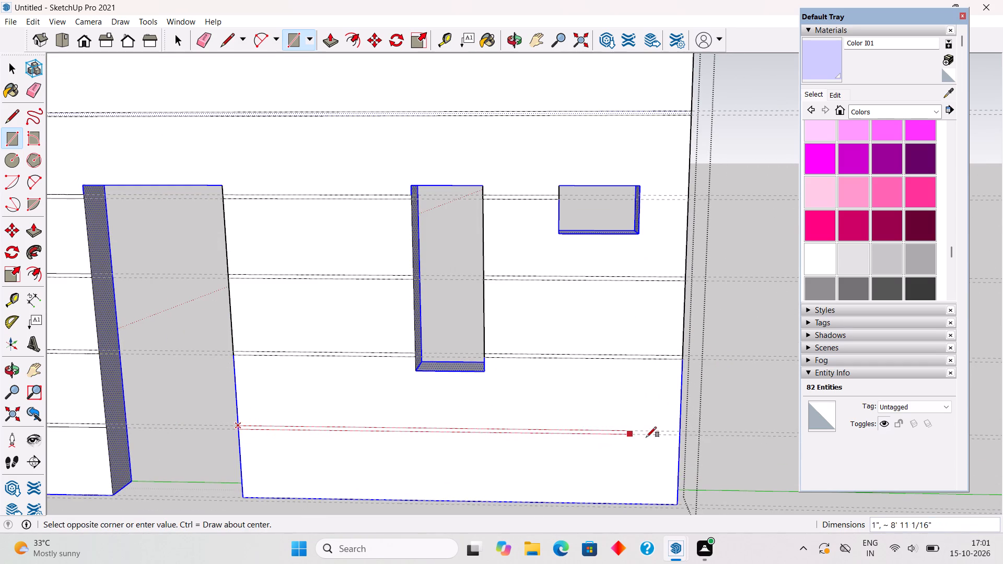
{"action": "left_click", "coordinate": [676, 438]}
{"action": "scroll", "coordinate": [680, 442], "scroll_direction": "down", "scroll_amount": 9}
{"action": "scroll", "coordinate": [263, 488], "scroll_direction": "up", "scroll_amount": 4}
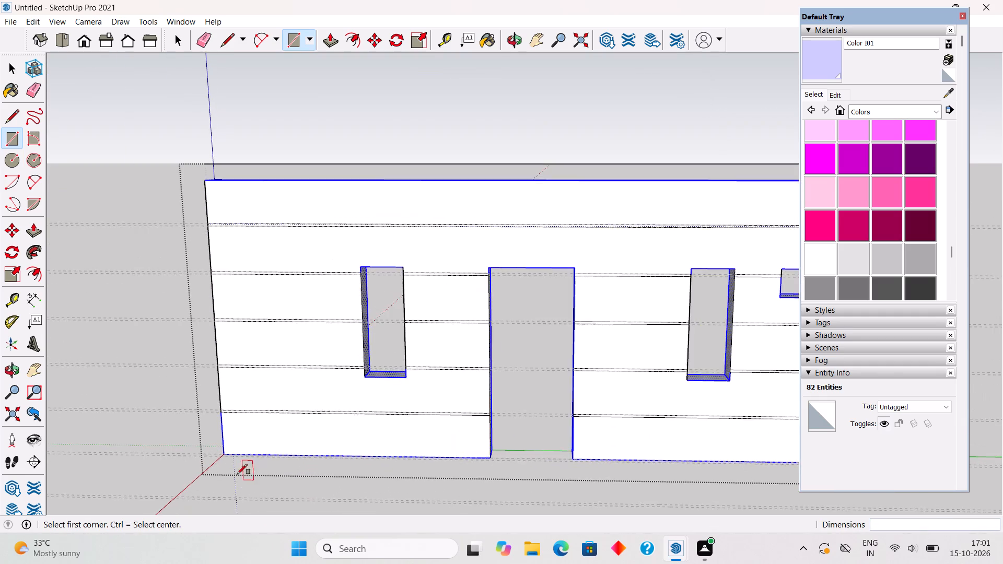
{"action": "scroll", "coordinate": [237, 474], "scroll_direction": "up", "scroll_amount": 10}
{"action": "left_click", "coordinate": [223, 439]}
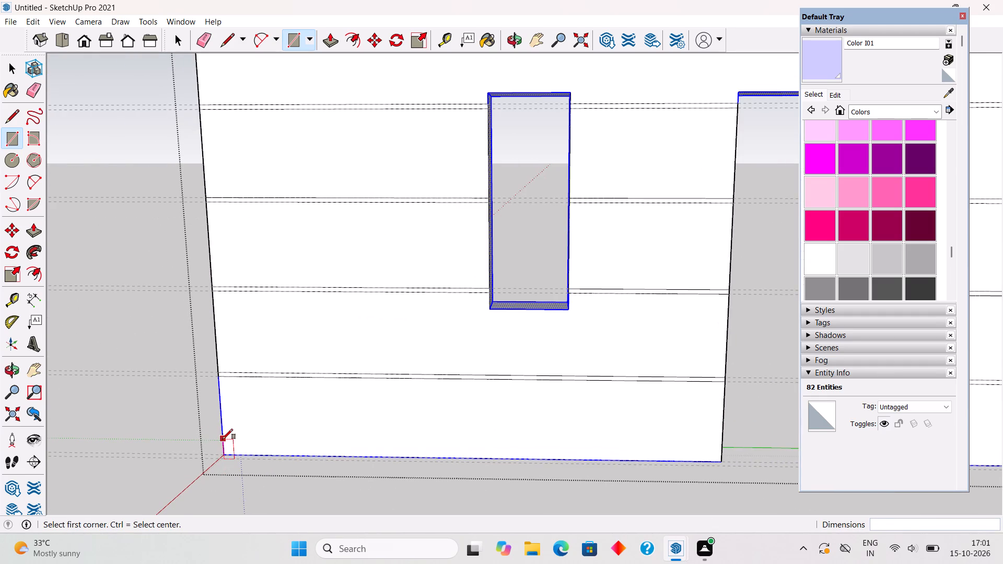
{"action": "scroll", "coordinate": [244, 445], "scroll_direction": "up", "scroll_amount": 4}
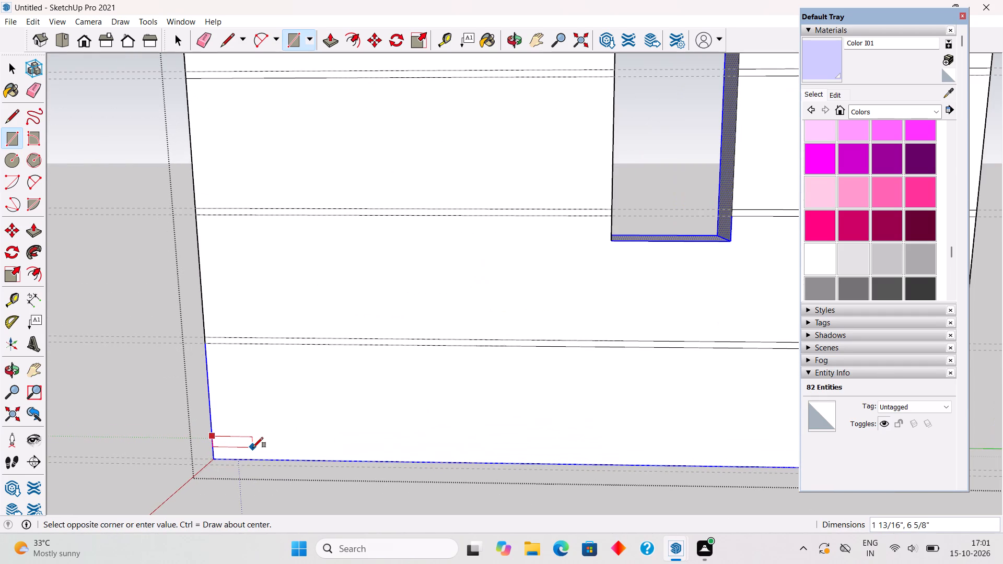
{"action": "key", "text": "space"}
Draw a rectangle about 1 1/8" by 22'7" across the full wall width just above the wall's base.
{"action": "type", "text": "r"}
{"action": "scroll", "coordinate": [220, 445], "scroll_direction": "up", "scroll_amount": 8}
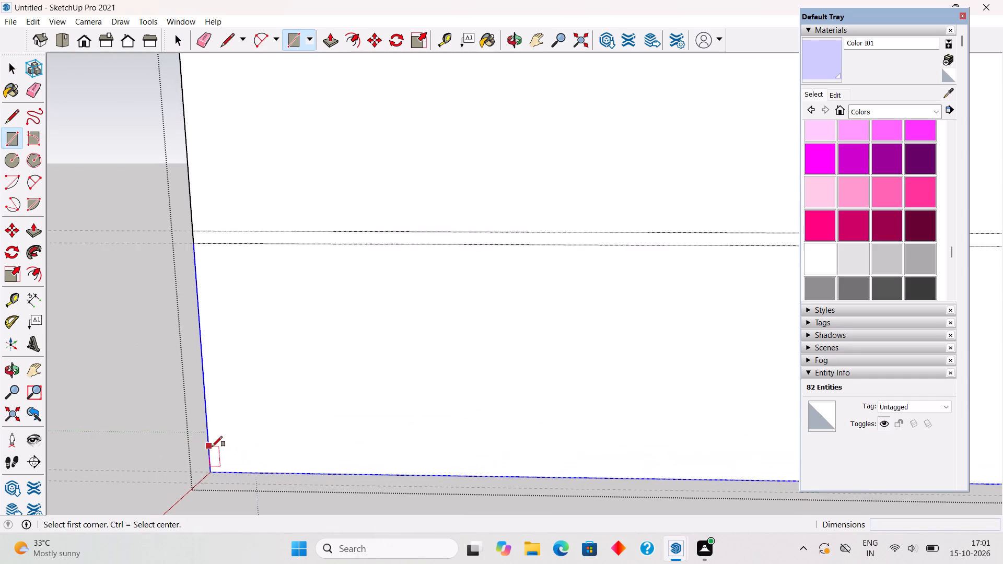
{"action": "scroll", "coordinate": [209, 449], "scroll_direction": "up", "scroll_amount": 4}
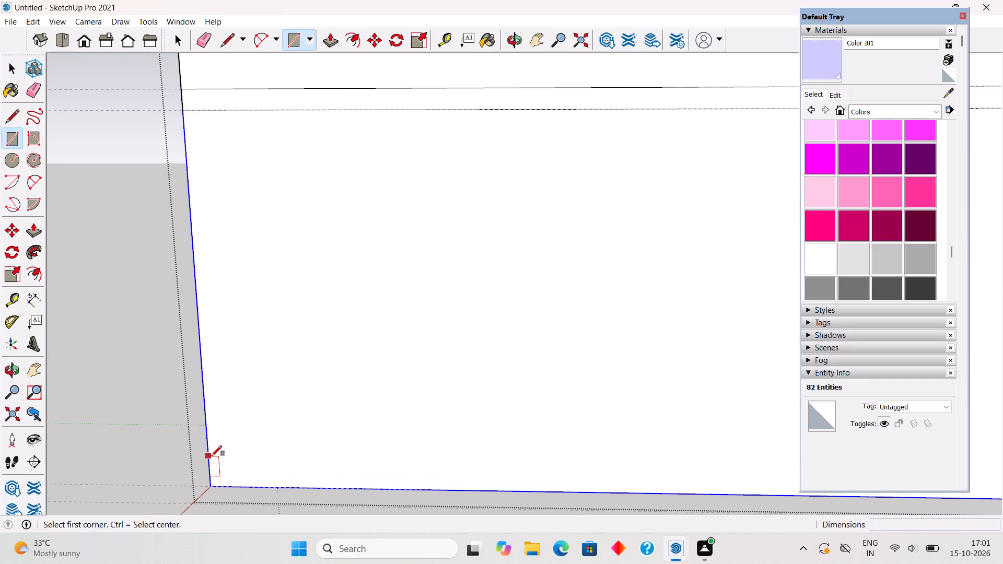
{"action": "left_click", "coordinate": [212, 456]}
{"action": "scroll", "coordinate": [212, 456], "scroll_direction": "down", "scroll_amount": 20}
{"action": "scroll", "coordinate": [212, 456], "scroll_direction": "down", "scroll_amount": 10}
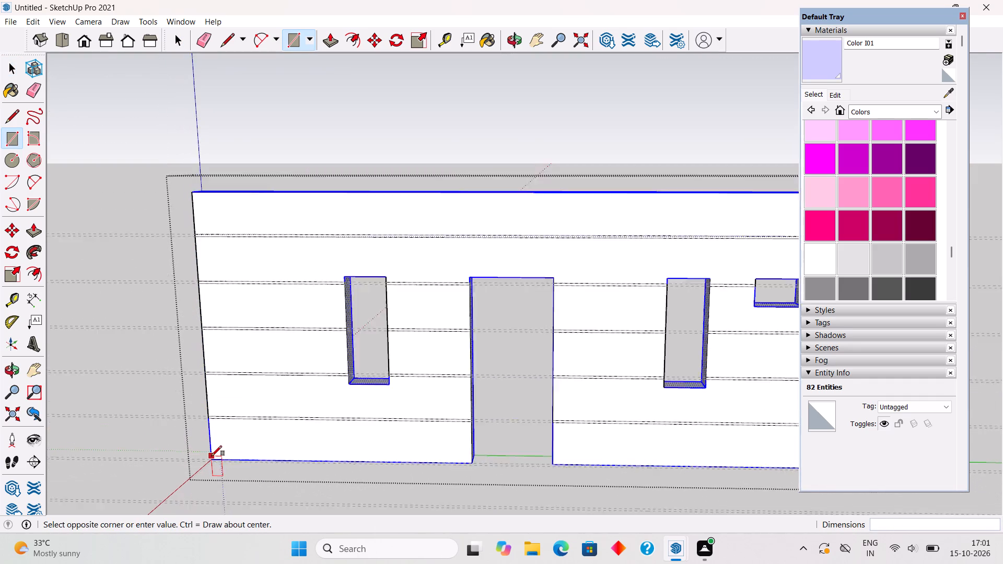
{"action": "scroll", "coordinate": [212, 456], "scroll_direction": "down", "scroll_amount": 2}
{"action": "scroll", "coordinate": [563, 460], "scroll_direction": "up", "scroll_amount": 4}
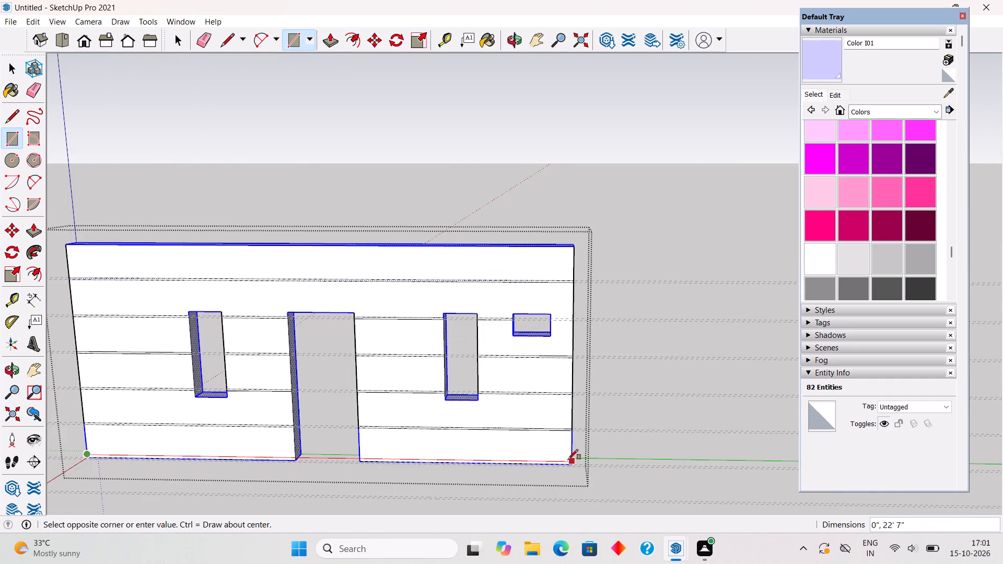
{"action": "scroll", "coordinate": [568, 460], "scroll_direction": "up", "scroll_amount": 4}
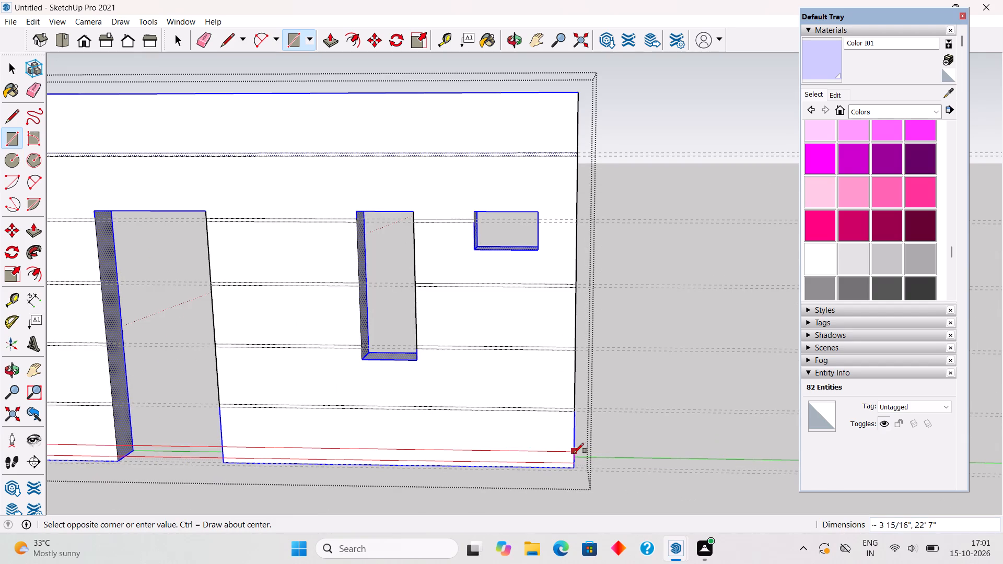
{"action": "scroll", "coordinate": [574, 456], "scroll_direction": "up", "scroll_amount": 5}
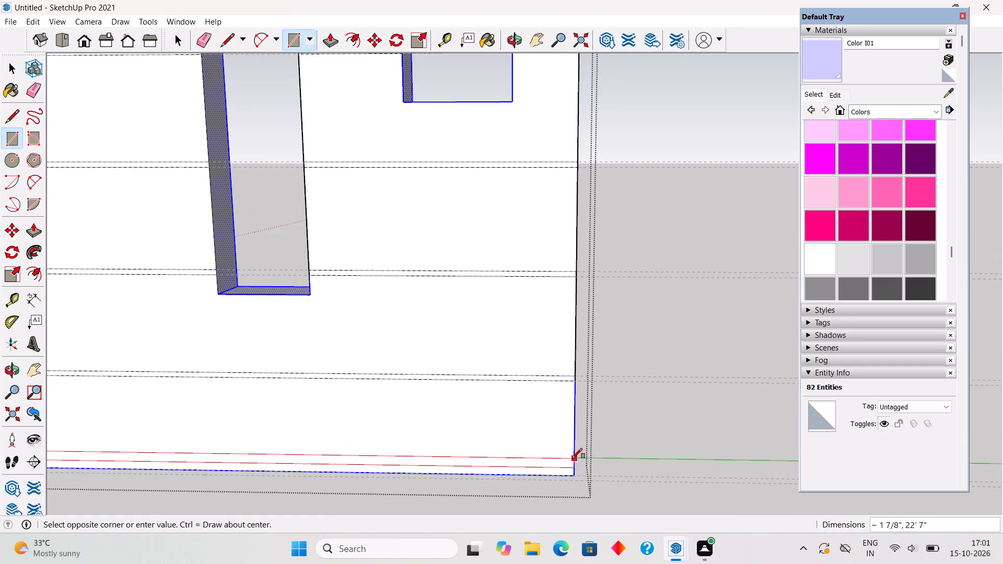
{"action": "scroll", "coordinate": [572, 462], "scroll_direction": "up", "scroll_amount": 5}
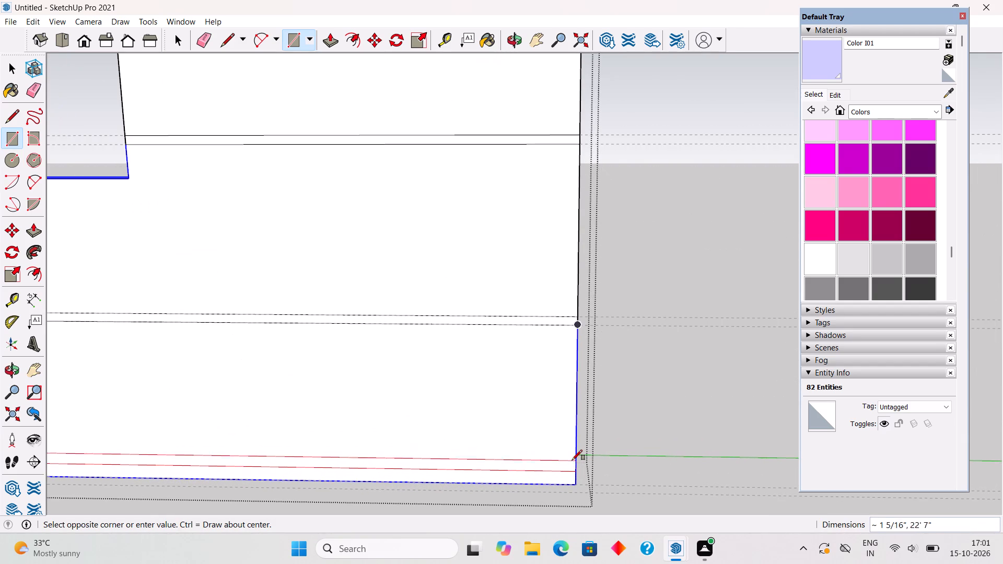
{"action": "left_click", "coordinate": [572, 462]}
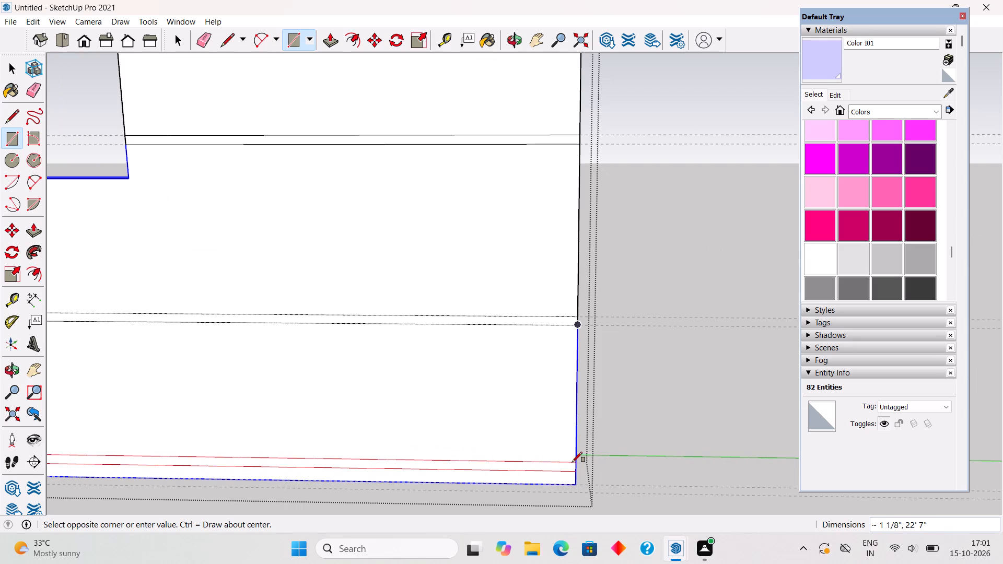
Delete the base strip's face and its two edges where they cross the doorway of the side wall.
{"action": "scroll", "coordinate": [572, 462], "scroll_direction": "down", "scroll_amount": 11}
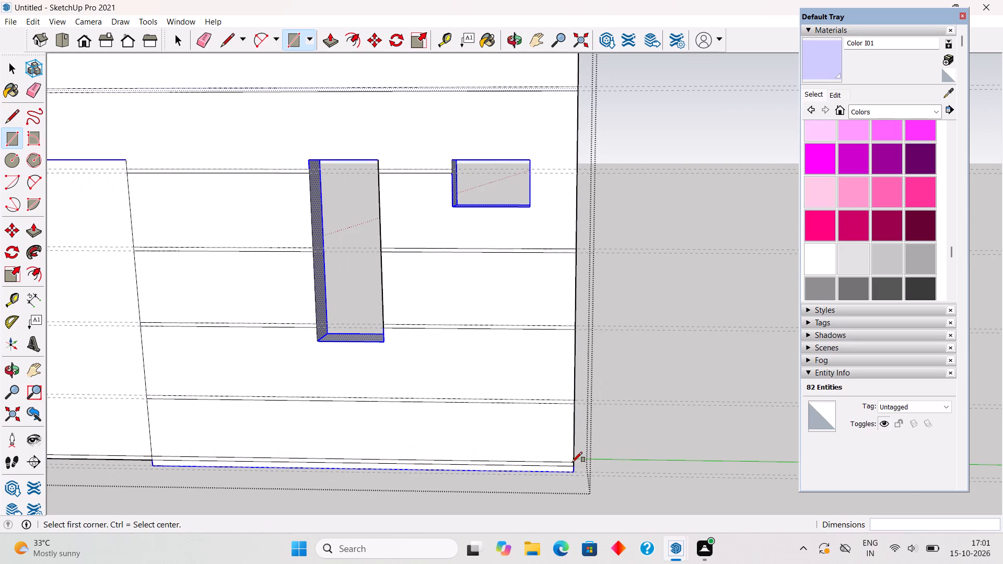
{"action": "key", "text": "space"}
{"action": "middle_click_drag", "start_coordinate": [300, 405], "coordinate": [464, 319]}
{"action": "scroll", "coordinate": [464, 319], "scroll_direction": "down", "scroll_amount": 4}
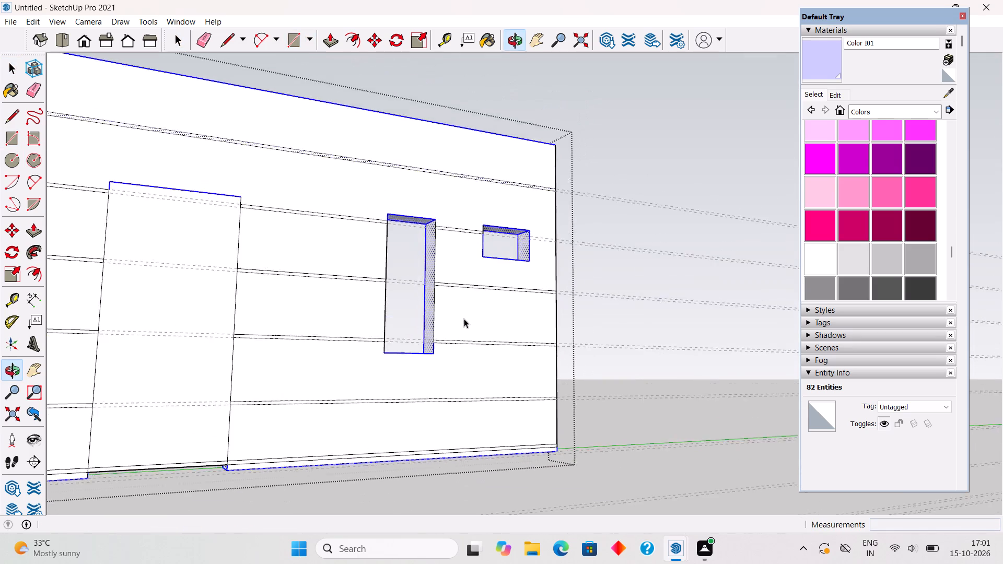
{"action": "scroll", "coordinate": [464, 321], "scroll_direction": "down", "scroll_amount": 5}
{"action": "scroll", "coordinate": [271, 402], "scroll_direction": "up", "scroll_amount": 15}
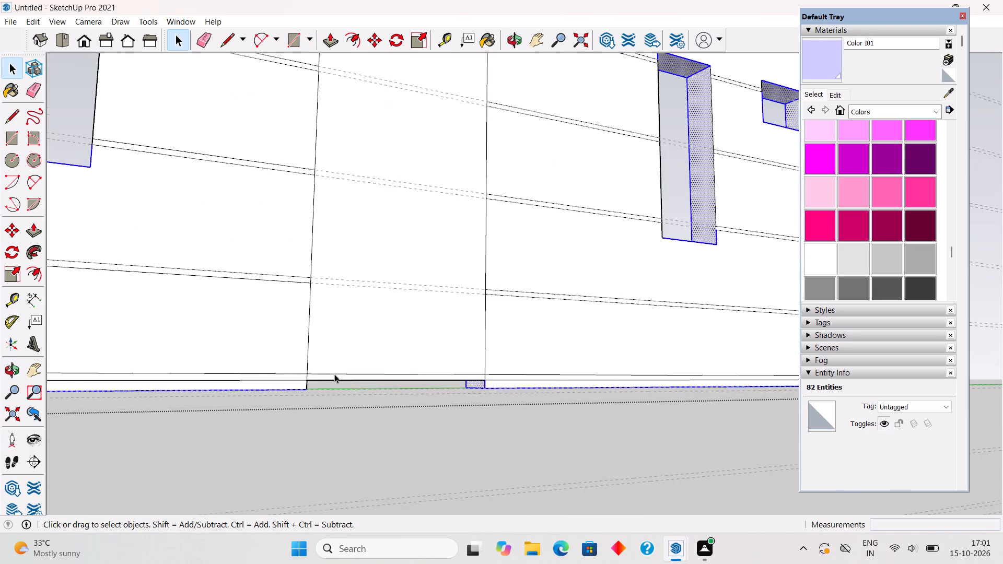
{"action": "scroll", "coordinate": [334, 374], "scroll_direction": "up", "scroll_amount": 7}
{"action": "left_click", "coordinate": [338, 376]}
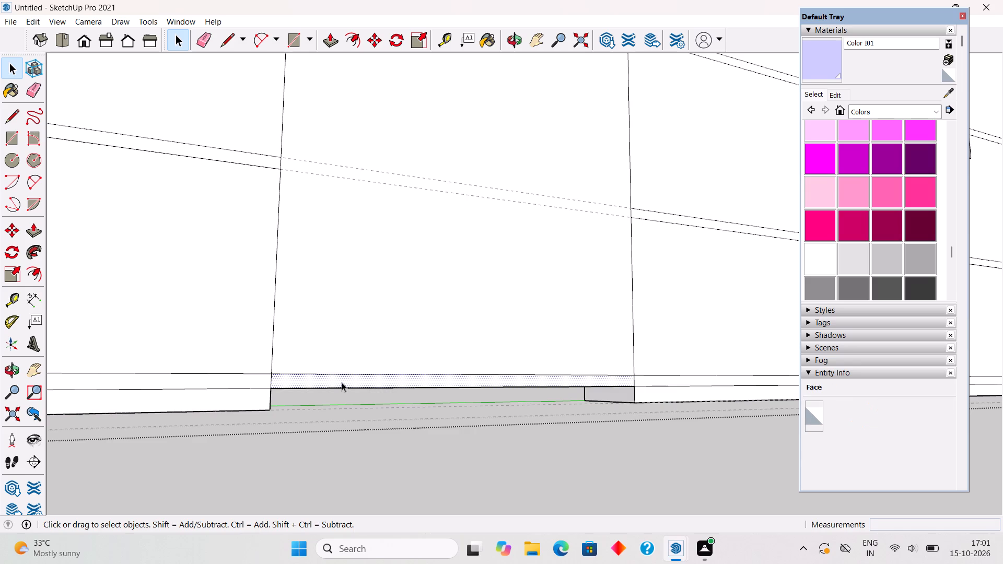
{"action": "key", "text": "Delete"}
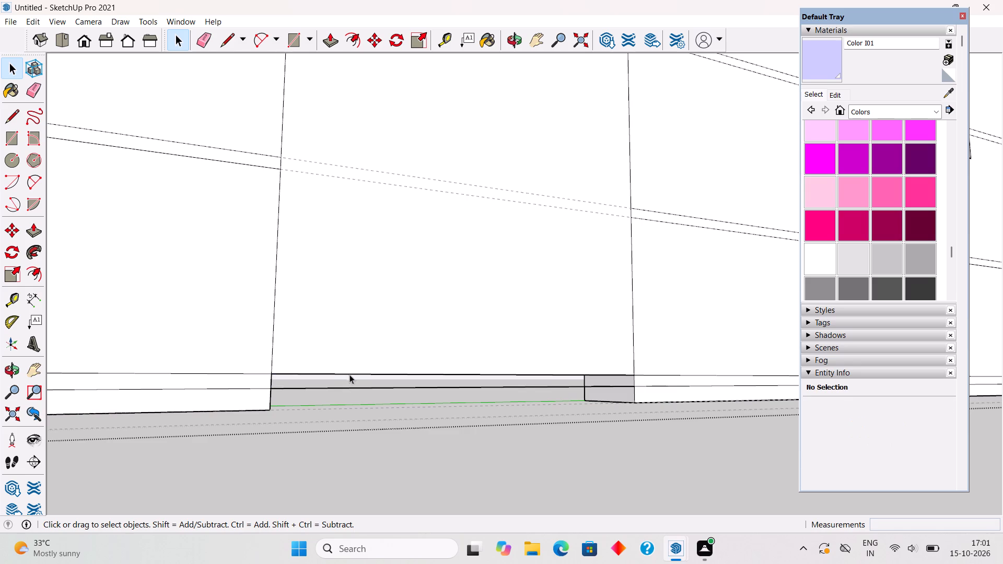
{"action": "left_click", "coordinate": [349, 373]}
{"action": "key", "text": "Delete"}
{"action": "left_click", "coordinate": [354, 387]}
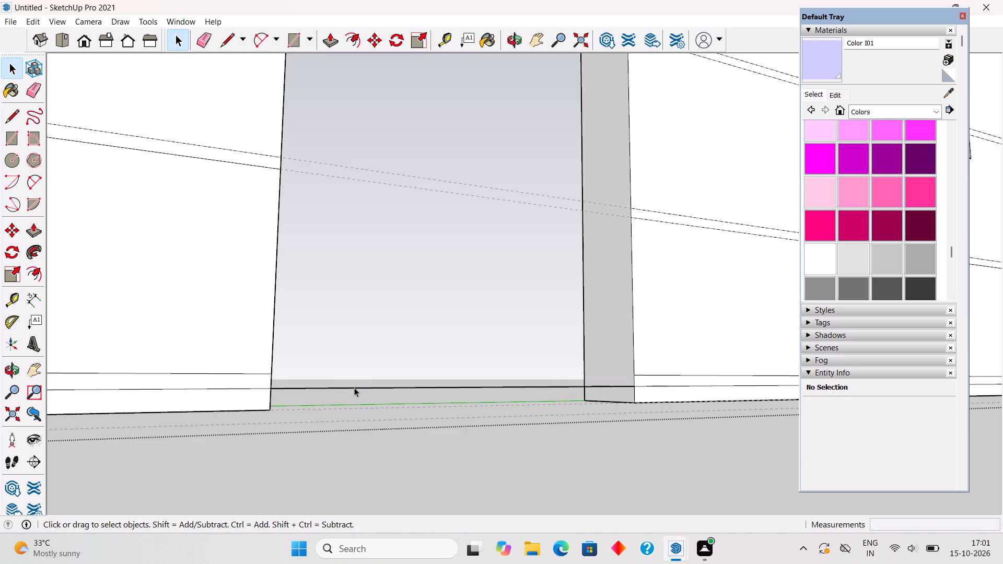
{"action": "key", "text": "Delete"}
Push the uppermost full-width groove strip 1/2" into the side wall.
{"action": "scroll", "coordinate": [354, 387], "scroll_direction": "down", "scroll_amount": 20}
{"action": "scroll", "coordinate": [354, 387], "scroll_direction": "down", "scroll_amount": 1}
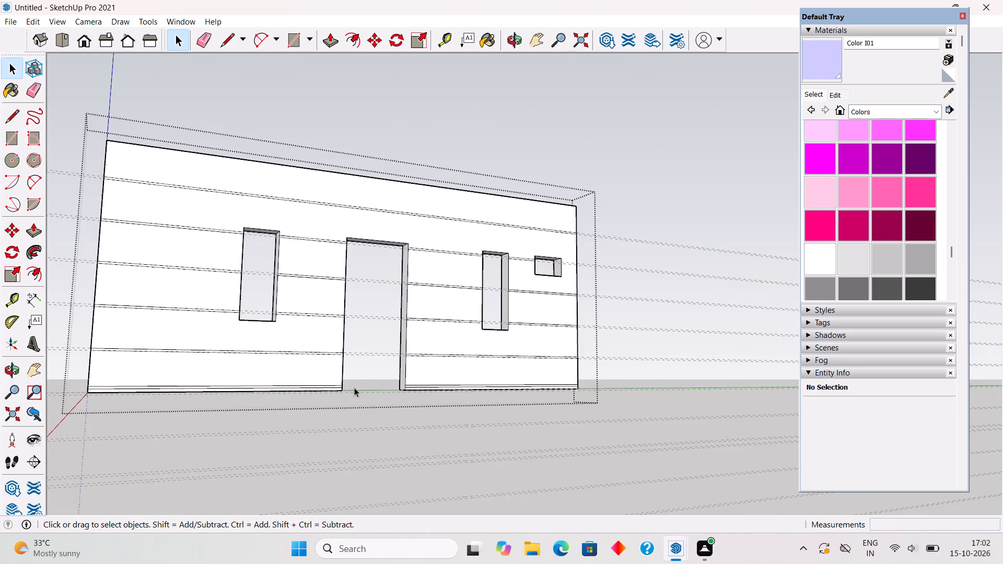
{"action": "middle_click_drag", "start_coordinate": [139, 184], "coordinate": [156, 320]}
{"action": "scroll", "coordinate": [164, 269], "scroll_direction": "up", "scroll_amount": 10}
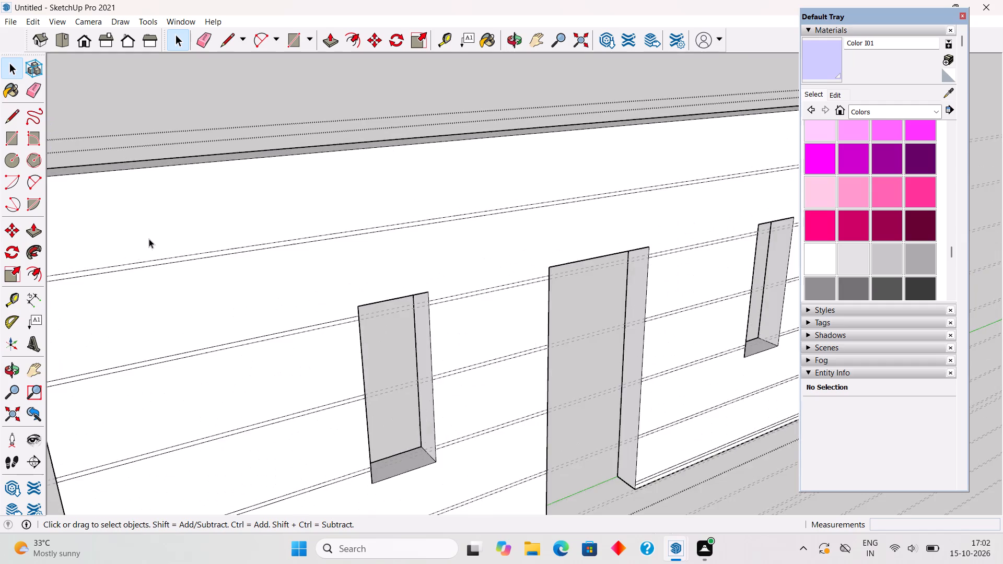
{"action": "middle_click_drag", "start_coordinate": [92, 261], "coordinate": [236, 237]}
{"action": "scroll", "coordinate": [458, 260], "scroll_direction": "up", "scroll_amount": 4}
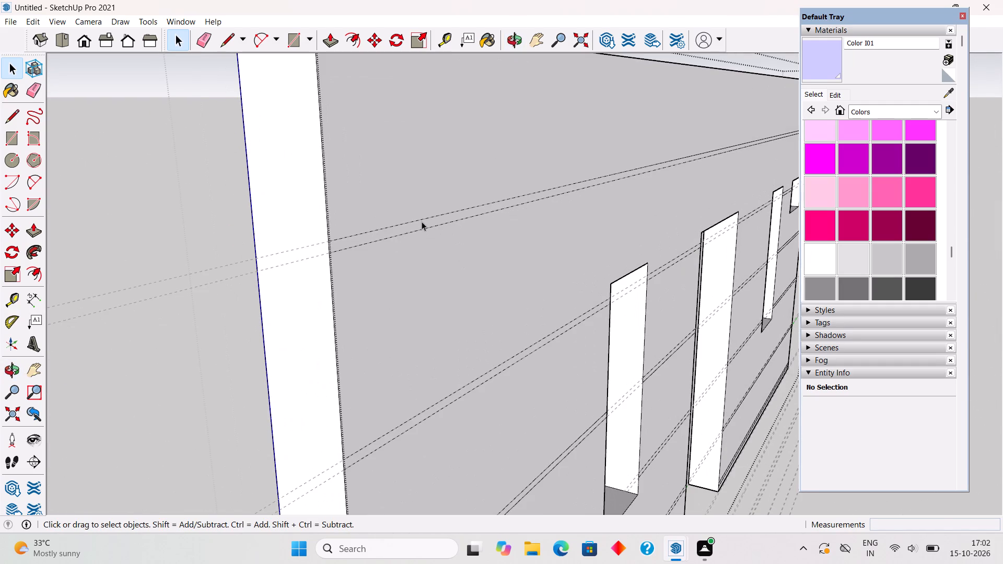
{"action": "left_click", "coordinate": [422, 221]}
{"action": "left_click", "coordinate": [418, 228]}
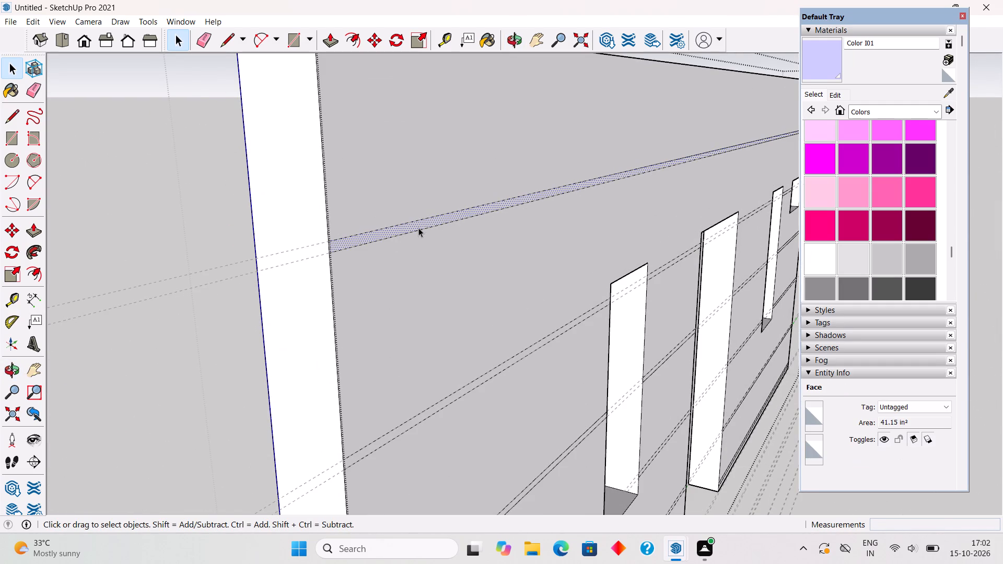
{"action": "key", "text": "p"}
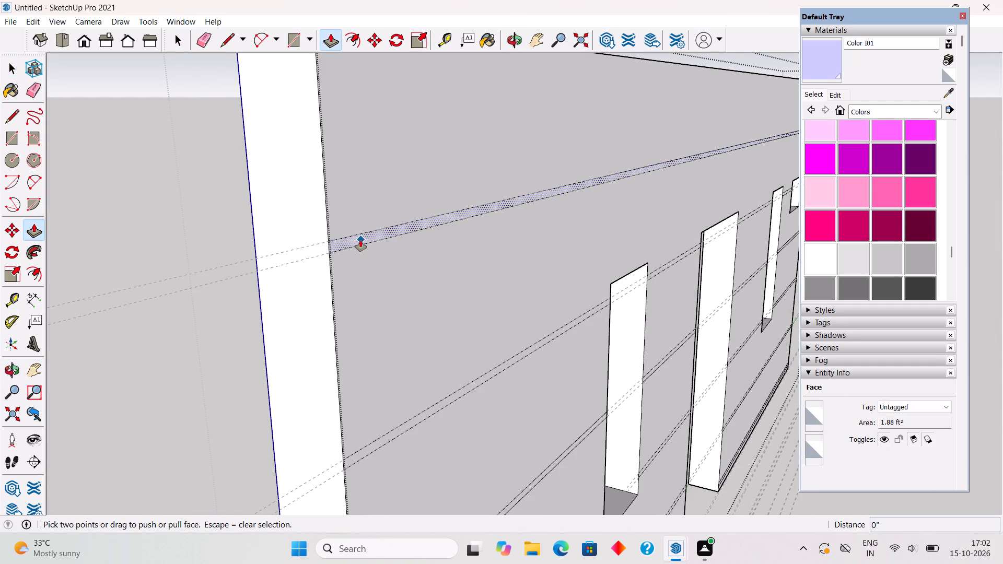
{"action": "left_click", "coordinate": [360, 240]}
{"action": "type", "text": ".5\""}
{"action": "key", "text": "Return"}
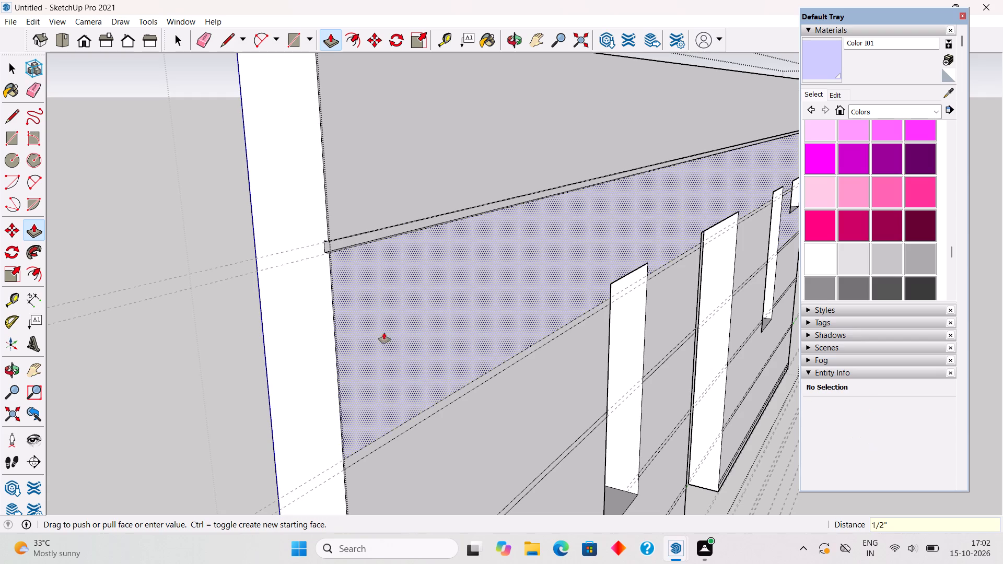
Repeat the 1/2" recess on the five lower groove strips starting at the wall's near end, down to the base strip.
{"action": "double_click", "coordinate": [389, 438]}
{"action": "scroll", "coordinate": [379, 285], "scroll_direction": "down", "scroll_amount": 4}
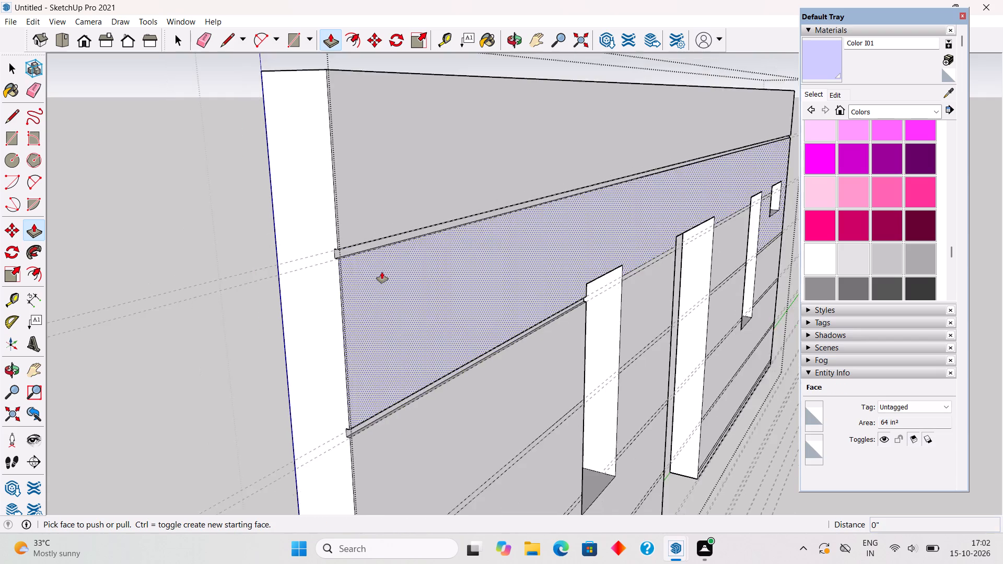
{"action": "scroll", "coordinate": [382, 272], "scroll_direction": "down", "scroll_amount": 10}
{"action": "scroll", "coordinate": [403, 452], "scroll_direction": "up", "scroll_amount": 5}
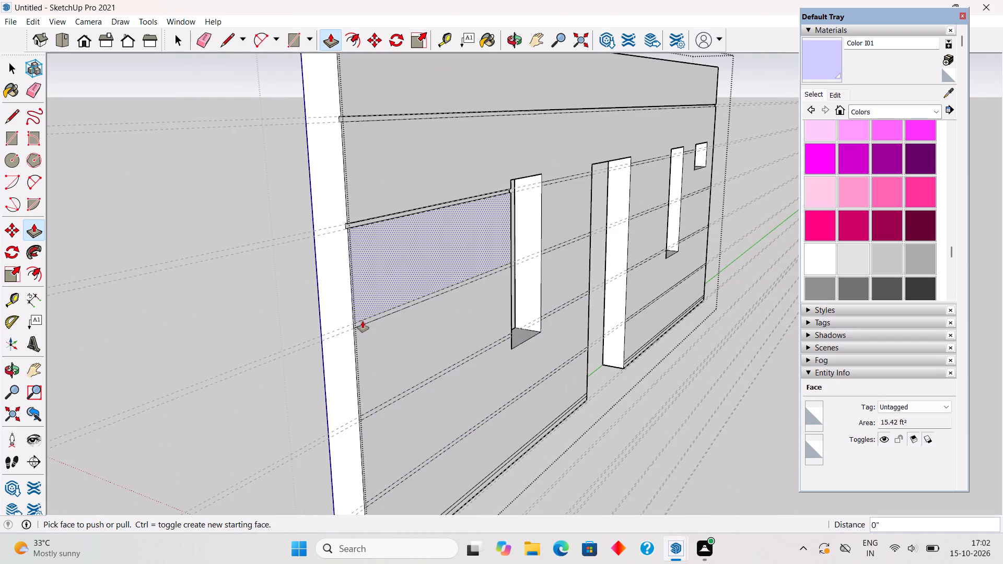
{"action": "double_click", "coordinate": [363, 324]}
{"action": "double_click", "coordinate": [386, 407]}
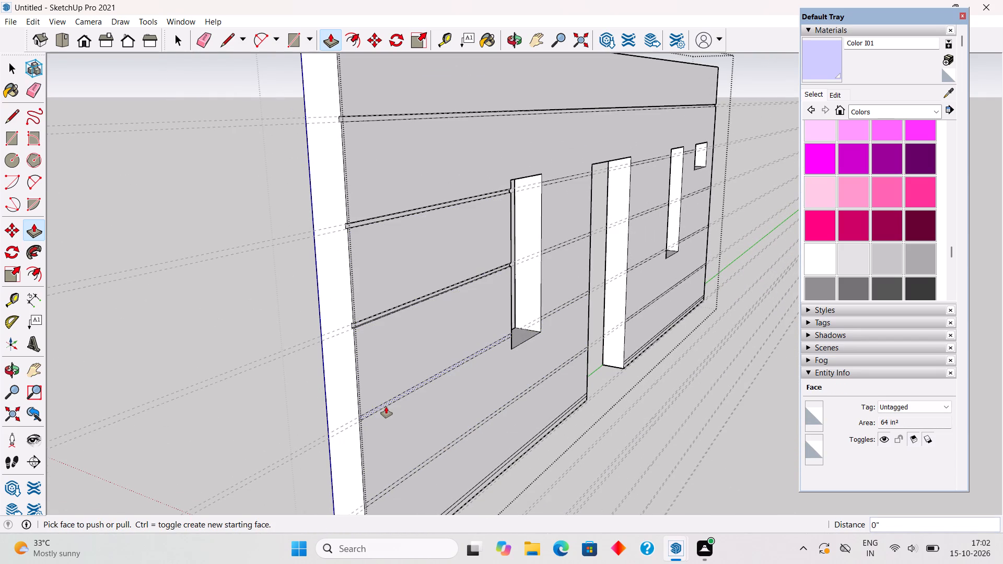
{"action": "double_click", "coordinate": [405, 479]}
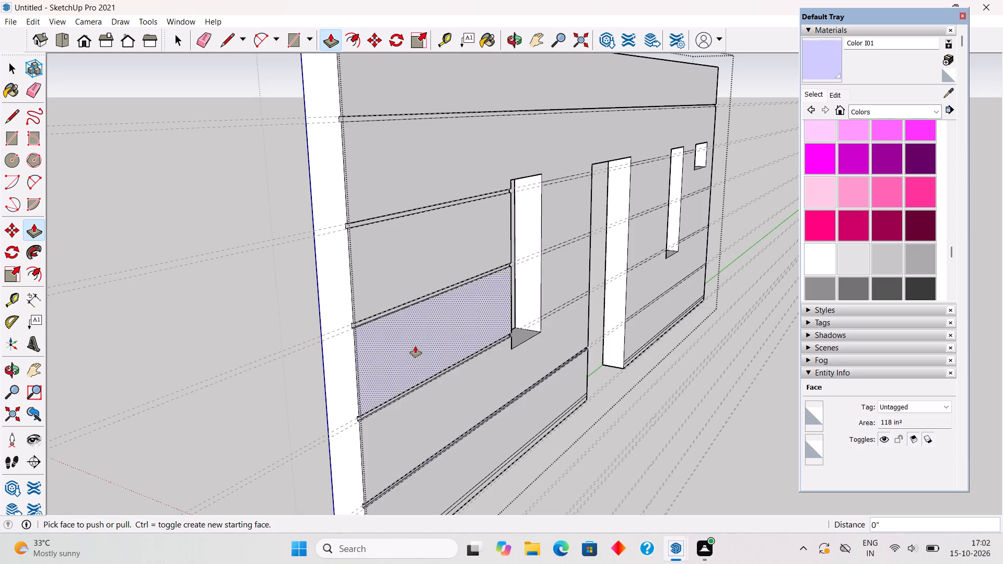
{"action": "scroll", "coordinate": [420, 331], "scroll_direction": "down", "scroll_amount": 8}
{"action": "scroll", "coordinate": [424, 458], "scroll_direction": "up", "scroll_amount": 15}
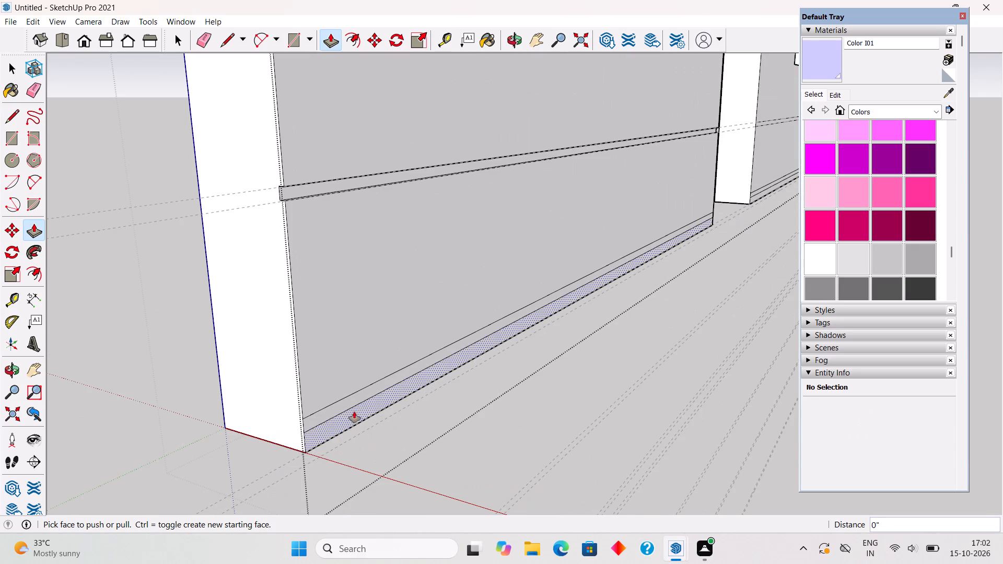
{"action": "double_click", "coordinate": [346, 409]}
{"action": "scroll", "coordinate": [343, 408], "scroll_direction": "down", "scroll_amount": 11}
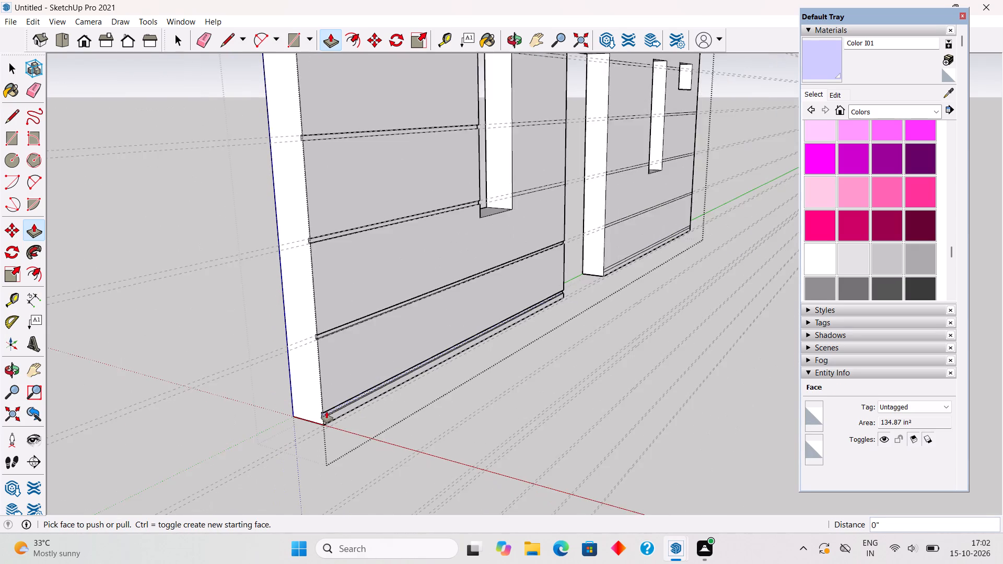
Recess the three groove strips between the first tall window and the doorway by the same 1/2".
{"action": "scroll", "coordinate": [326, 412], "scroll_direction": "down", "scroll_amount": 4}
{"action": "scroll", "coordinate": [479, 148], "scroll_direction": "up", "scroll_amount": 4}
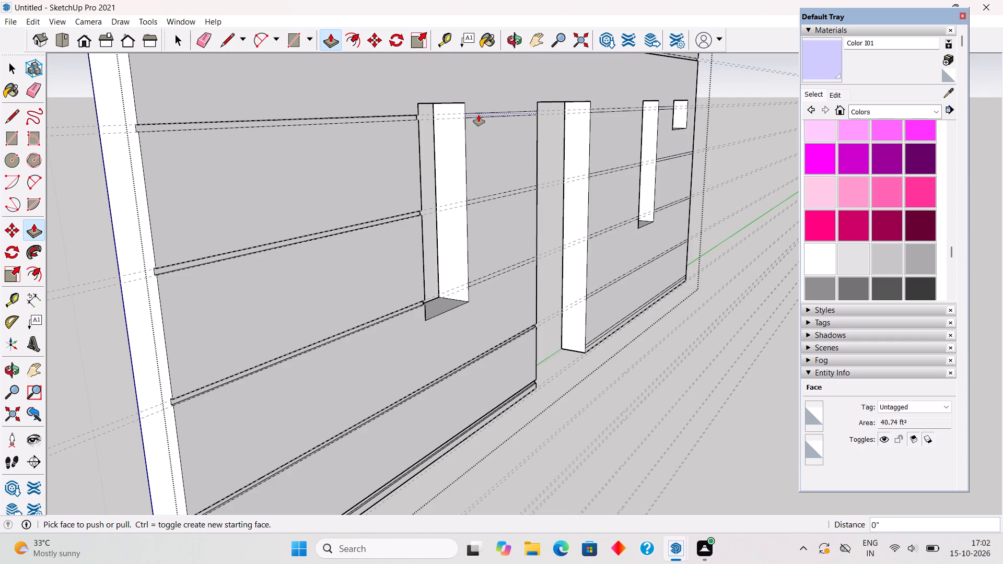
{"action": "double_click", "coordinate": [479, 115]}
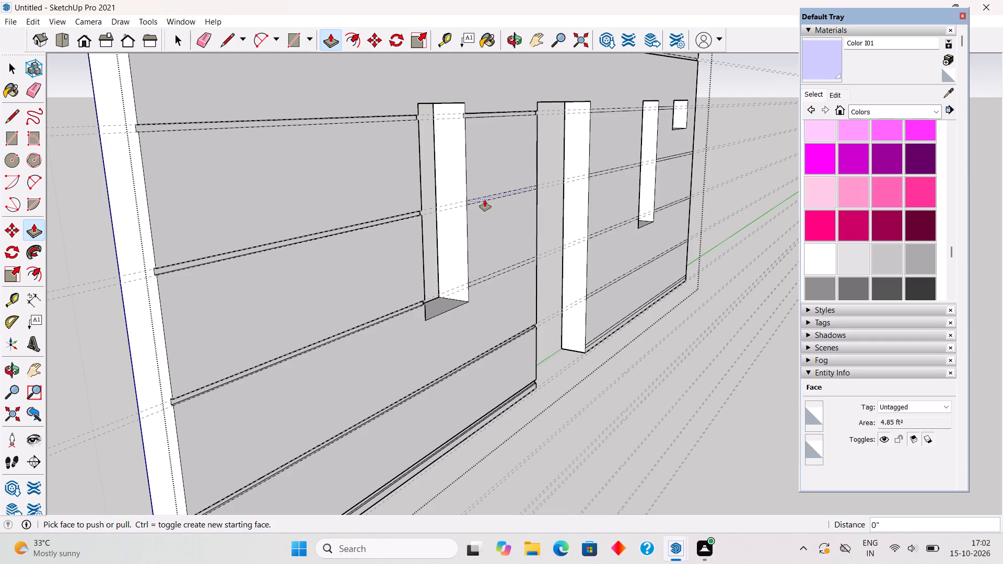
{"action": "double_click", "coordinate": [485, 200]}
{"action": "double_click", "coordinate": [494, 276]}
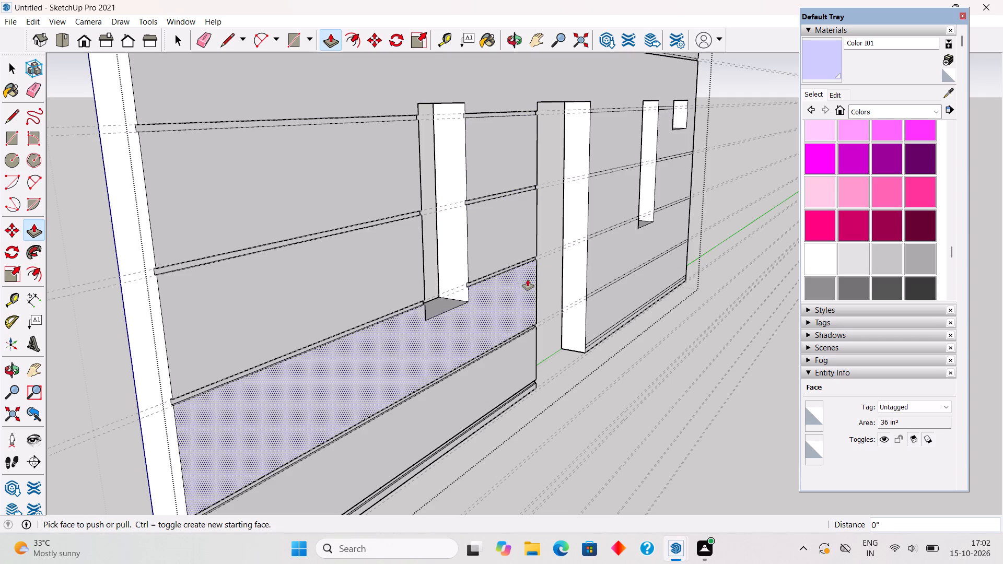
Recess the three strips from doorway to second tall window and the two lowest strips beyond the doorway by 1/2".
{"action": "scroll", "coordinate": [618, 161], "scroll_direction": "up", "scroll_amount": 3}
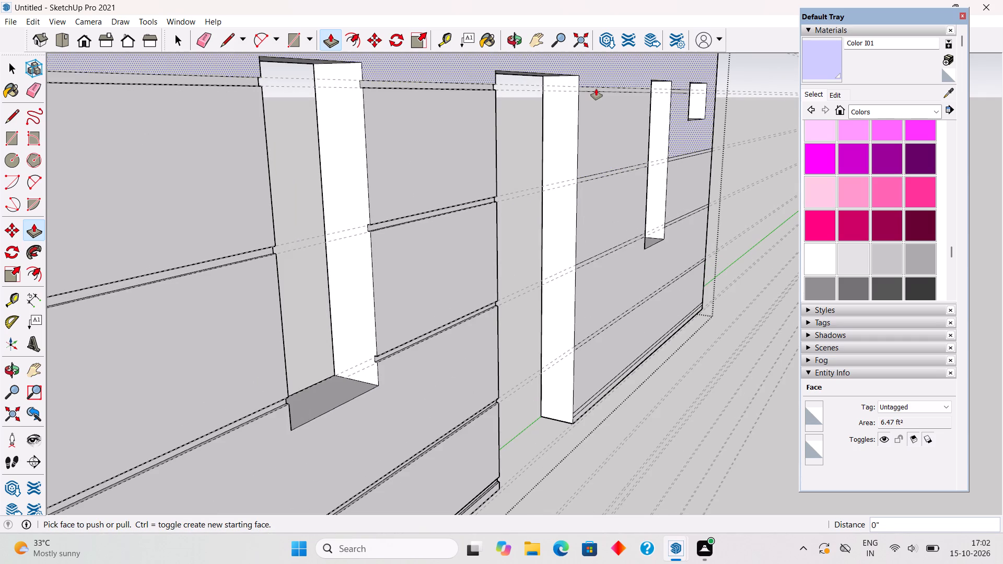
{"action": "double_click", "coordinate": [596, 89]}
{"action": "double_click", "coordinate": [605, 174]}
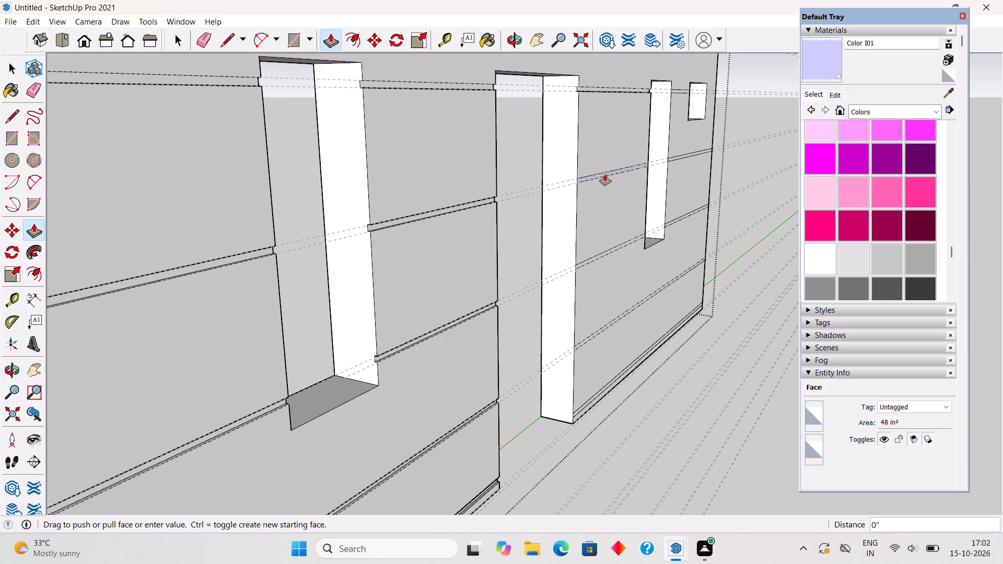
{"action": "double_click", "coordinate": [607, 253]}
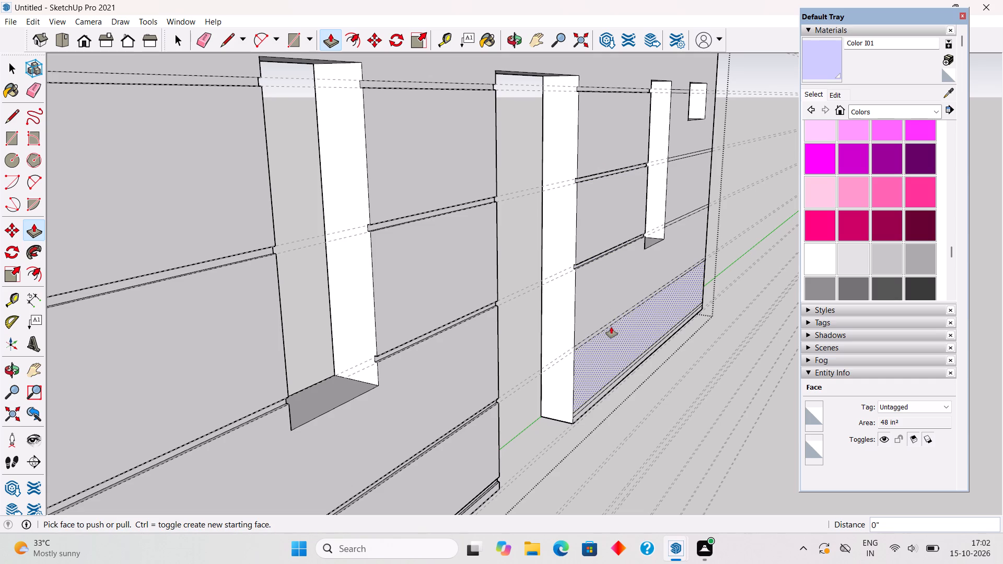
{"action": "scroll", "coordinate": [607, 327], "scroll_direction": "up", "scroll_amount": 4}
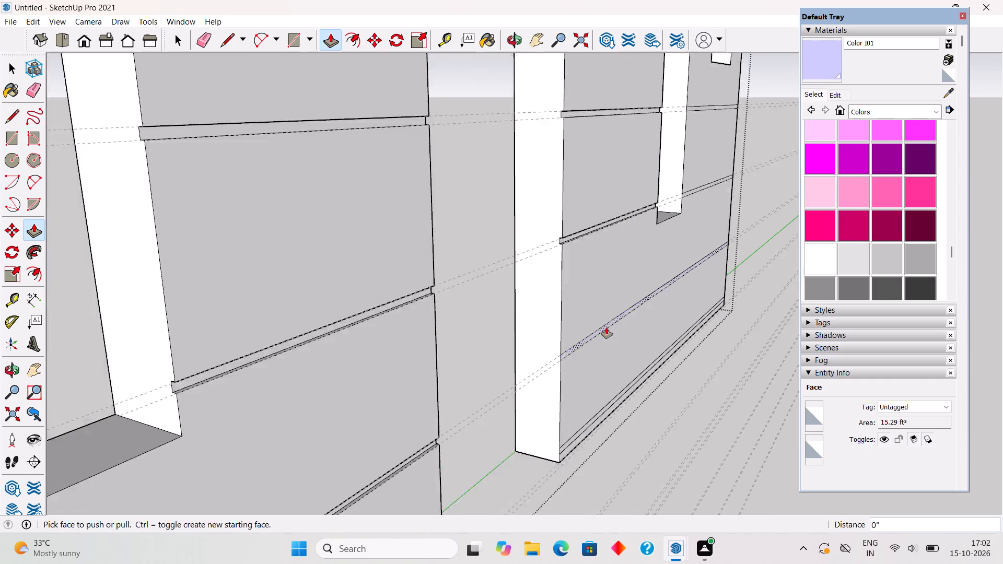
{"action": "scroll", "coordinate": [607, 327], "scroll_direction": "up", "scroll_amount": 1}
{"action": "double_click", "coordinate": [607, 327]}
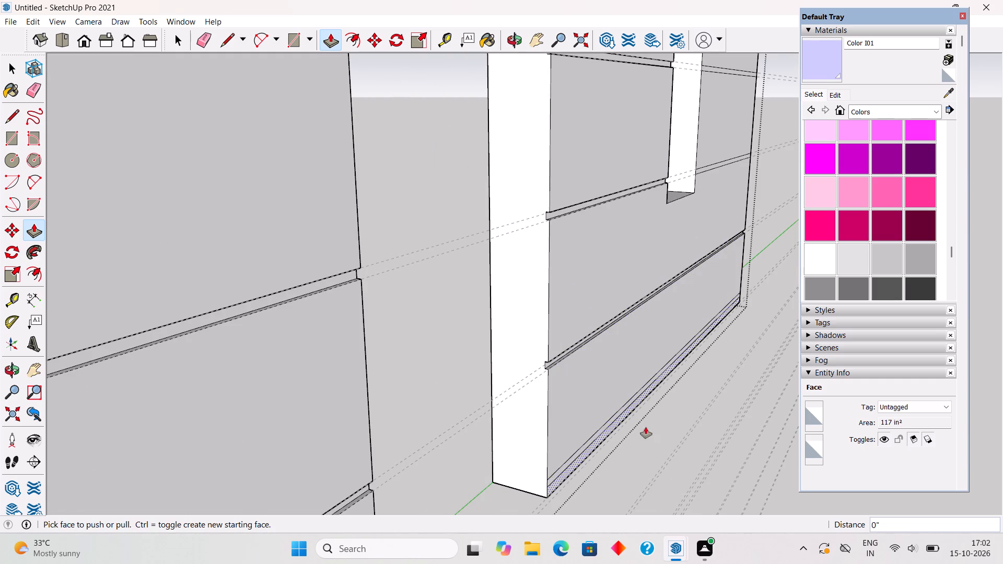
{"action": "double_click", "coordinate": [554, 480]}
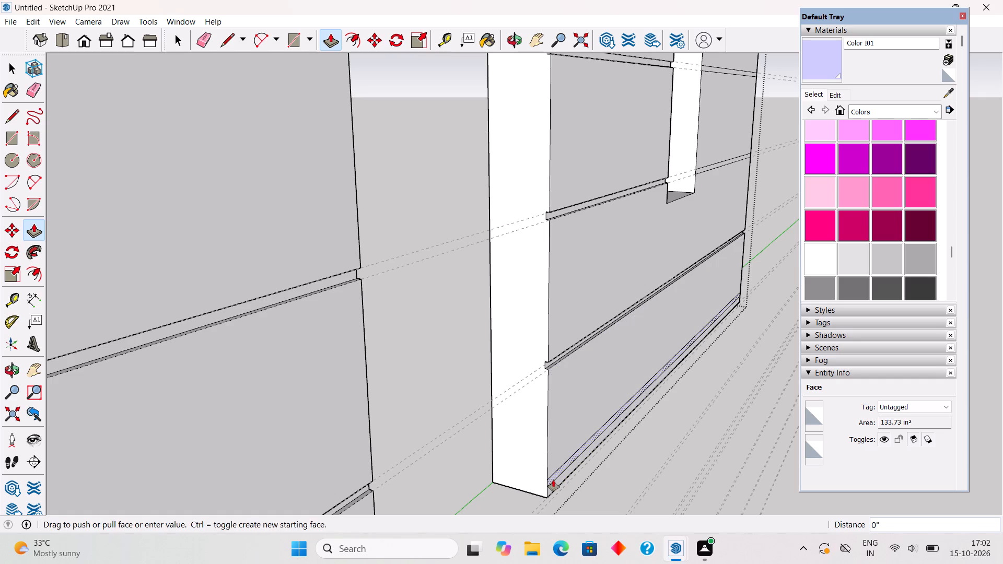
Recess the three remaining groove strips beyond the second tall window by 1/2", including the short one to the small window.
{"action": "scroll", "coordinate": [550, 471], "scroll_direction": "down", "scroll_amount": 11}
{"action": "middle_click_drag", "start_coordinate": [654, 427], "coordinate": [434, 417]}
{"action": "scroll", "coordinate": [439, 412], "scroll_direction": "down", "scroll_amount": 2}
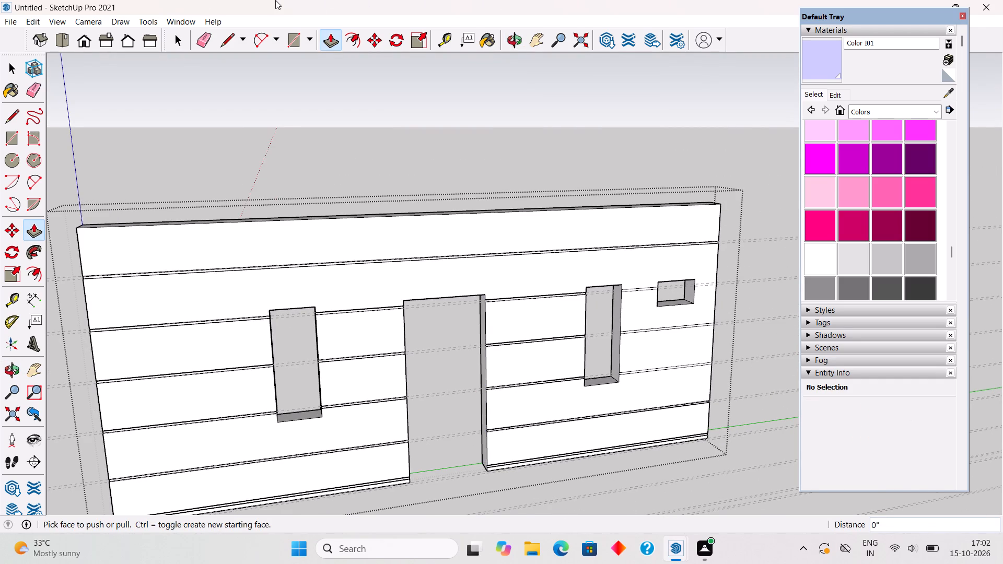
{"action": "scroll", "coordinate": [662, 293], "scroll_direction": "up", "scroll_amount": 9}
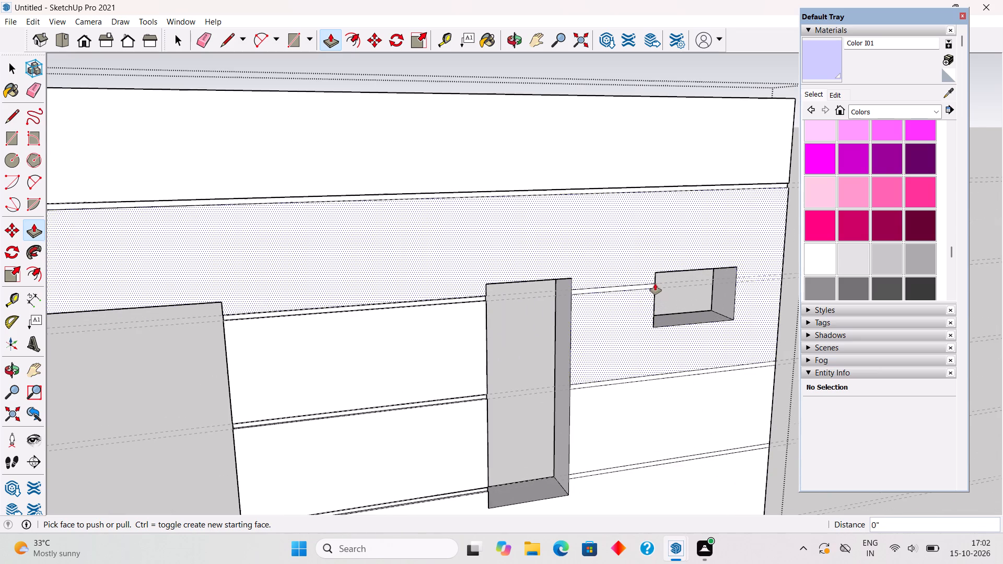
{"action": "double_click", "coordinate": [629, 286]}
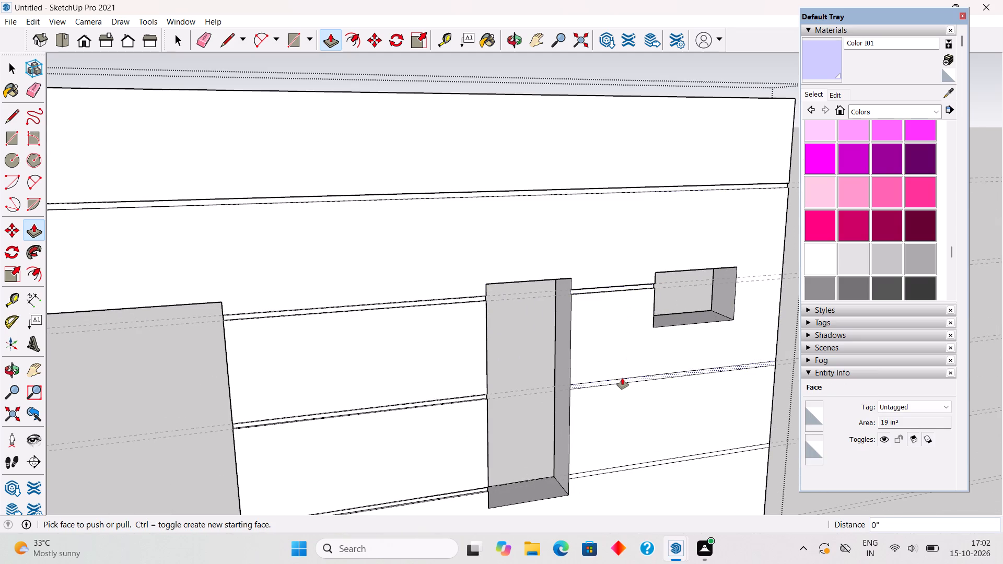
{"action": "left_click", "coordinate": [623, 380]}
{"action": "left_click", "coordinate": [623, 380]}
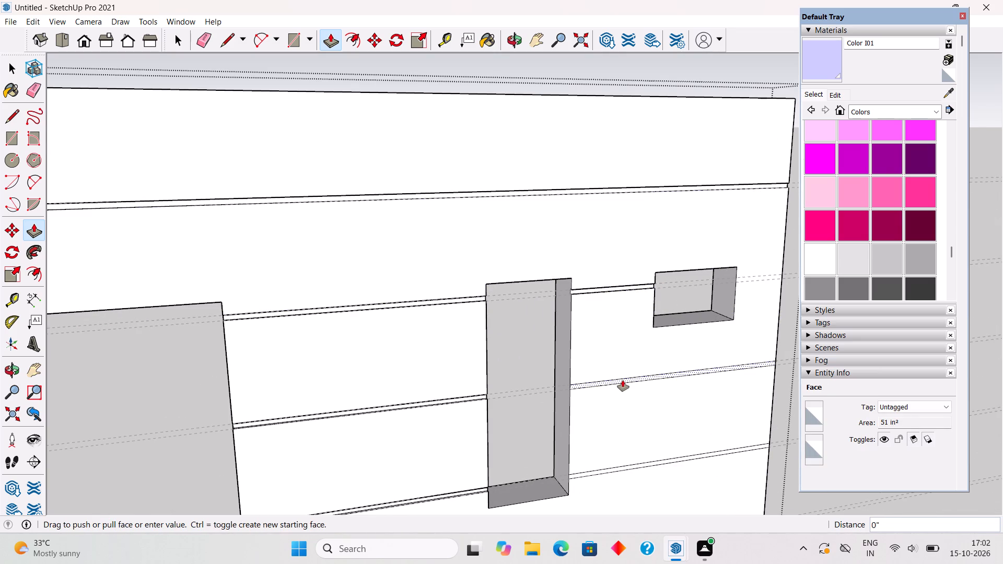
{"action": "double_click", "coordinate": [623, 380]}
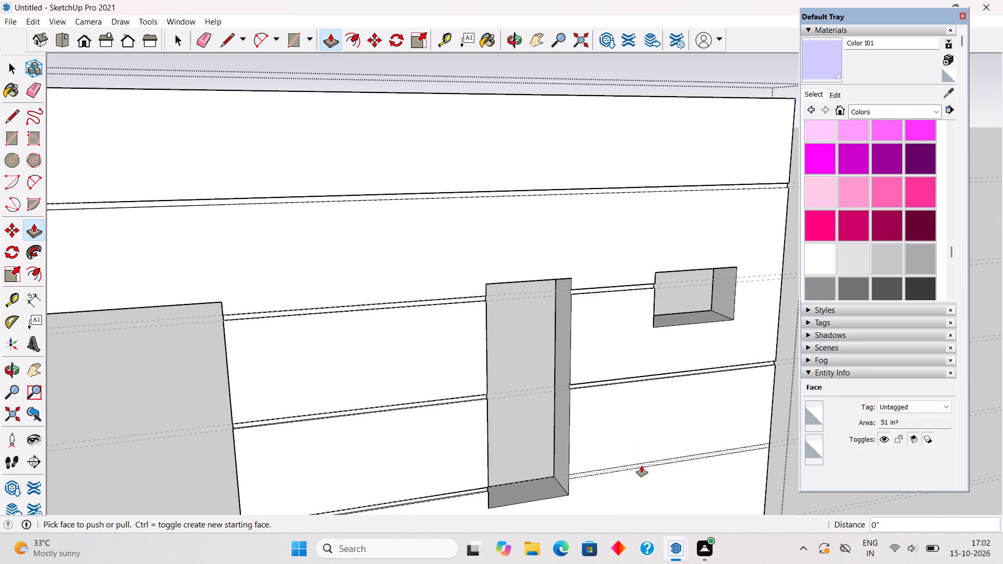
{"action": "double_click", "coordinate": [642, 466]}
{"action": "scroll", "coordinate": [586, 333], "scroll_direction": "down", "scroll_amount": 11}
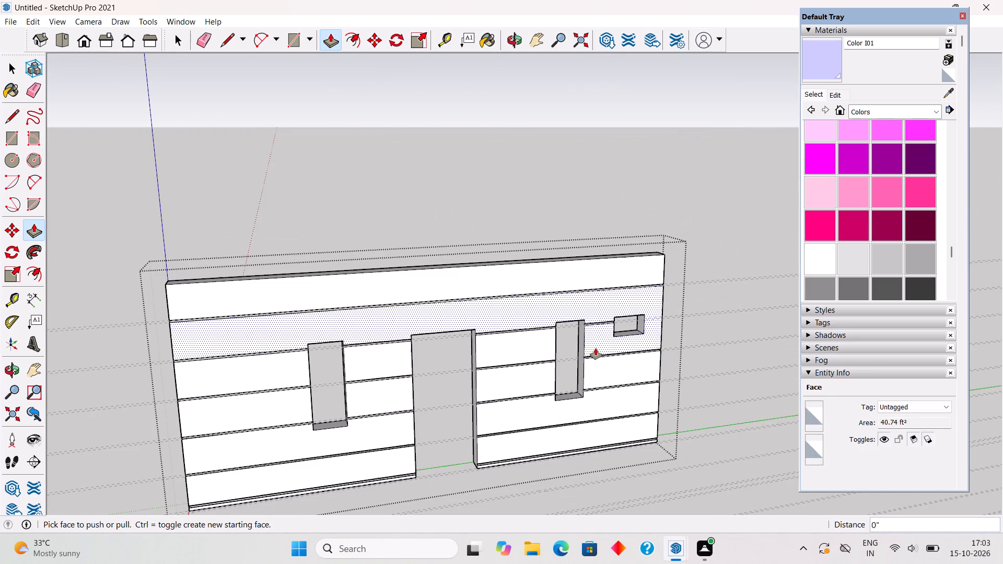
Close the grooved side wall group and delete all construction guides from the model.
{"action": "key", "text": "space"}
{"action": "left_click", "coordinate": [576, 199]}
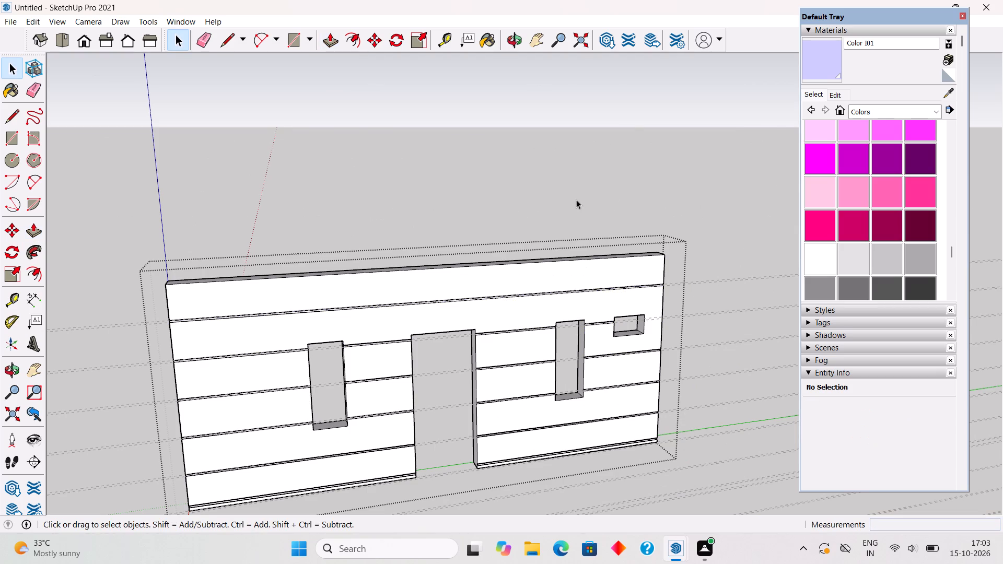
{"action": "scroll", "coordinate": [576, 199], "scroll_direction": "down", "scroll_amount": 11}
{"action": "left_click", "coordinate": [30, 20]}
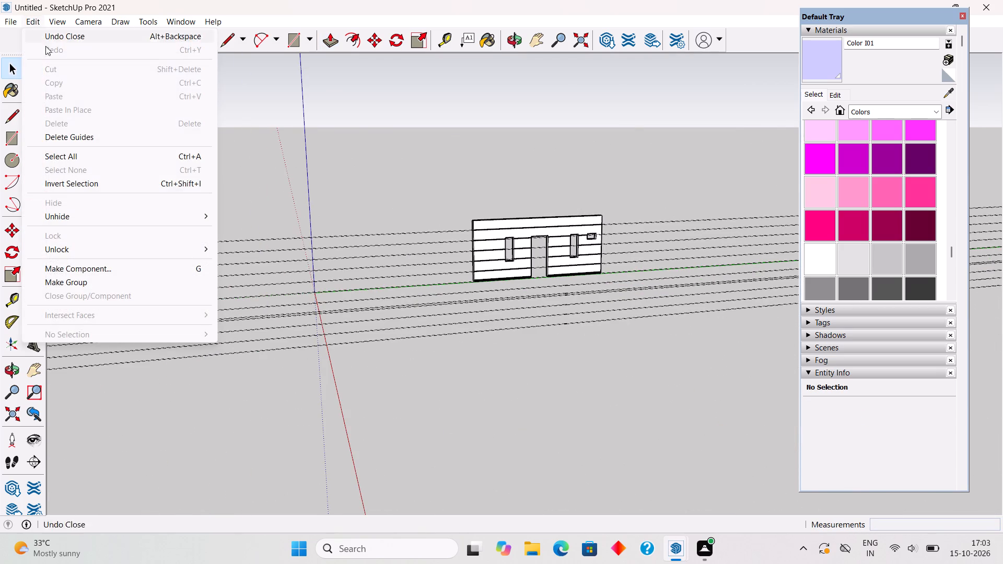
{"action": "left_click", "coordinate": [89, 134]}
Unhide the last hidden geometry so the rest of the house surrounds the side wall again.
{"action": "left_click", "coordinate": [36, 22]}
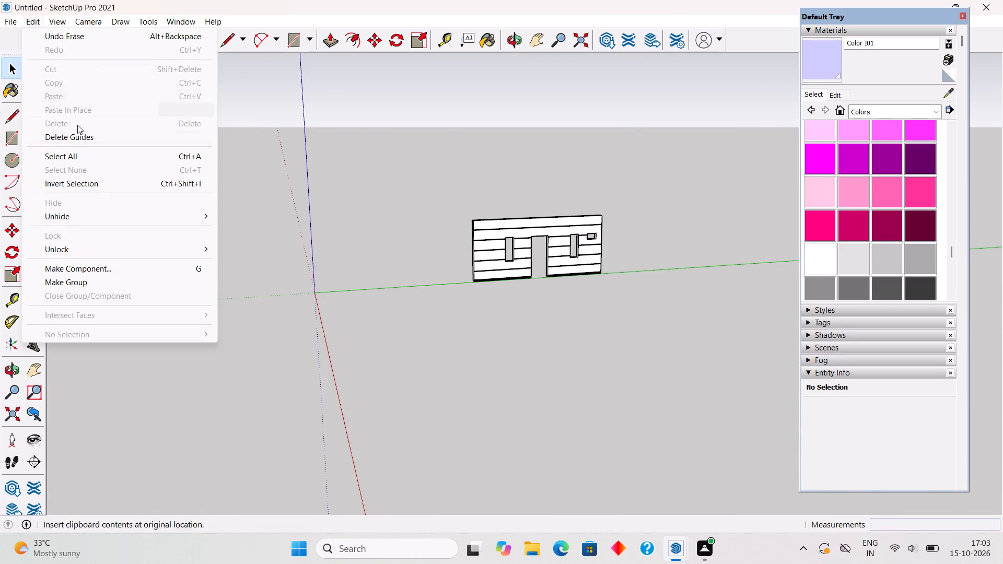
{"action": "left_click", "coordinate": [104, 213]}
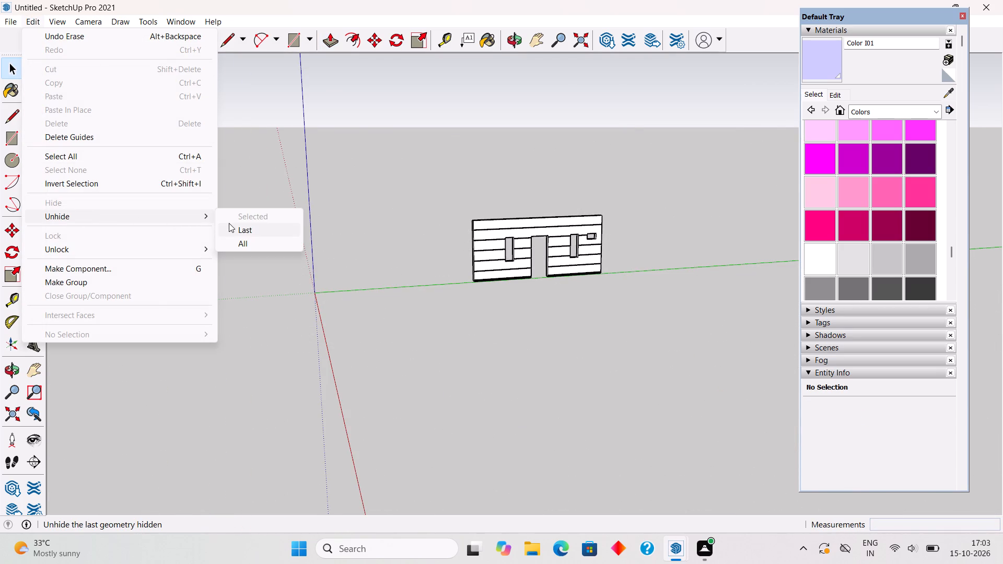
{"action": "left_click", "coordinate": [233, 227]}
Examine the two-storey house from the side and front, comparing the upper side wall's grooves and openings with the ground floor.
{"action": "middle_click_drag", "start_coordinate": [519, 242], "coordinate": [509, 270]}
{"action": "scroll", "coordinate": [509, 272], "scroll_direction": "up", "scroll_amount": 1}
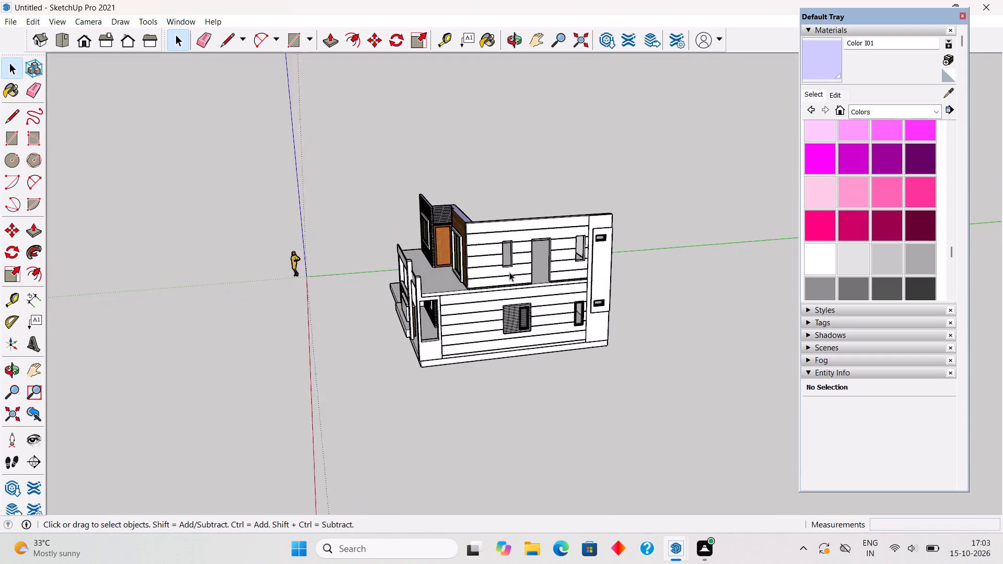
{"action": "scroll", "coordinate": [509, 272], "scroll_direction": "up", "scroll_amount": 1}
{"action": "scroll", "coordinate": [611, 258], "scroll_direction": "up", "scroll_amount": 4}
{"action": "middle_click_drag", "start_coordinate": [586, 227], "coordinate": [516, 186]}
{"action": "scroll", "coordinate": [516, 186], "scroll_direction": "up", "scroll_amount": 5}
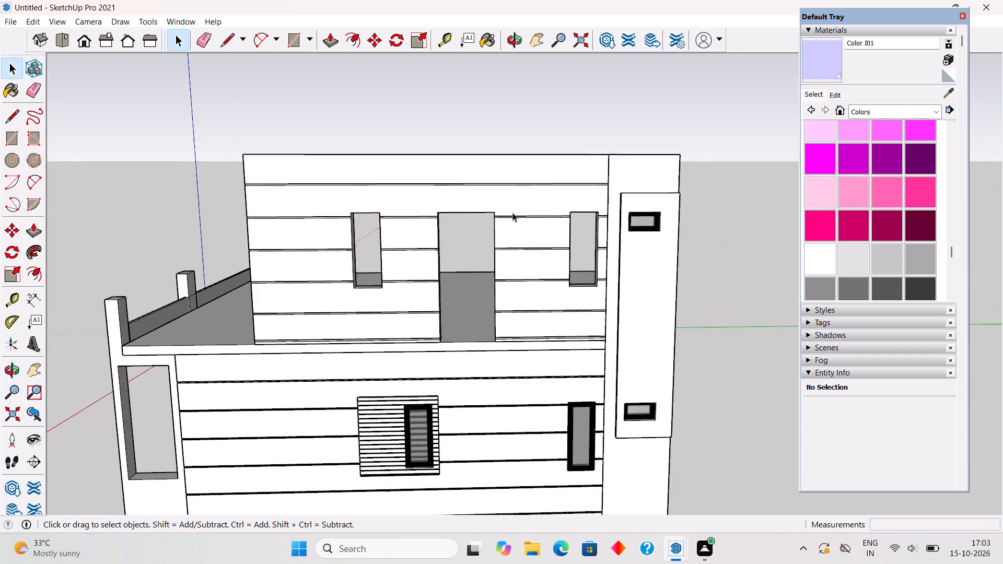
{"action": "scroll", "coordinate": [512, 213], "scroll_direction": "up", "scroll_amount": 1}
{"action": "middle_click_drag", "start_coordinate": [510, 209], "coordinate": [506, 175]}
{"action": "scroll", "coordinate": [506, 174], "scroll_direction": "down", "scroll_amount": 3}
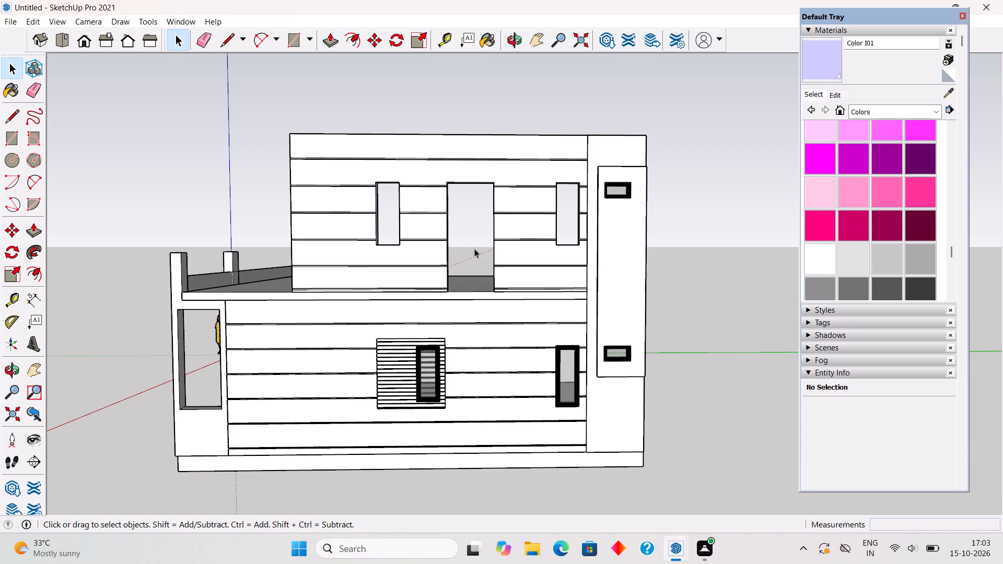
{"action": "middle_click_drag", "start_coordinate": [307, 238], "coordinate": [513, 310]}
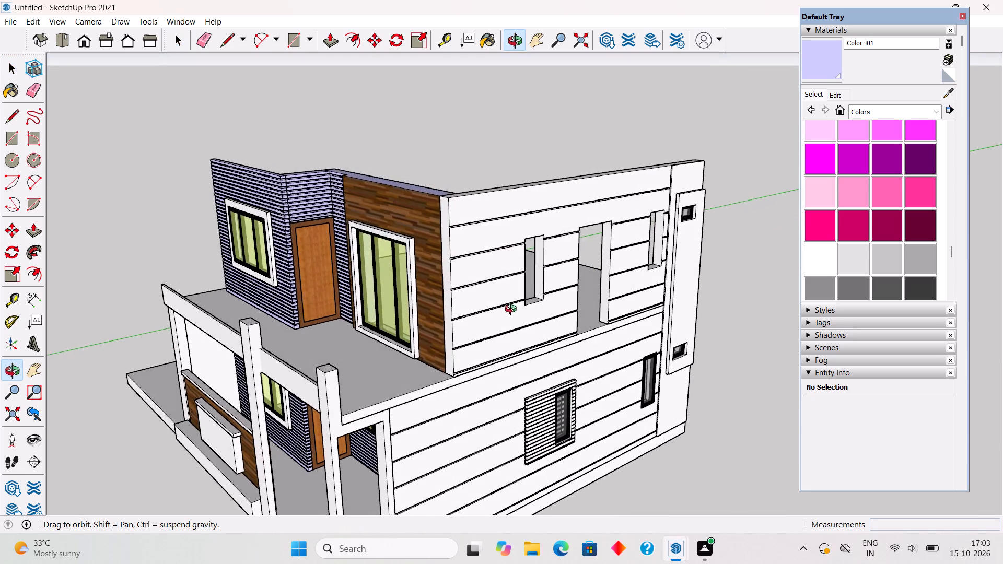
{"action": "middle_click_drag", "start_coordinate": [513, 310], "coordinate": [499, 322]}
{"action": "scroll", "coordinate": [437, 341], "scroll_direction": "up", "scroll_amount": 5}
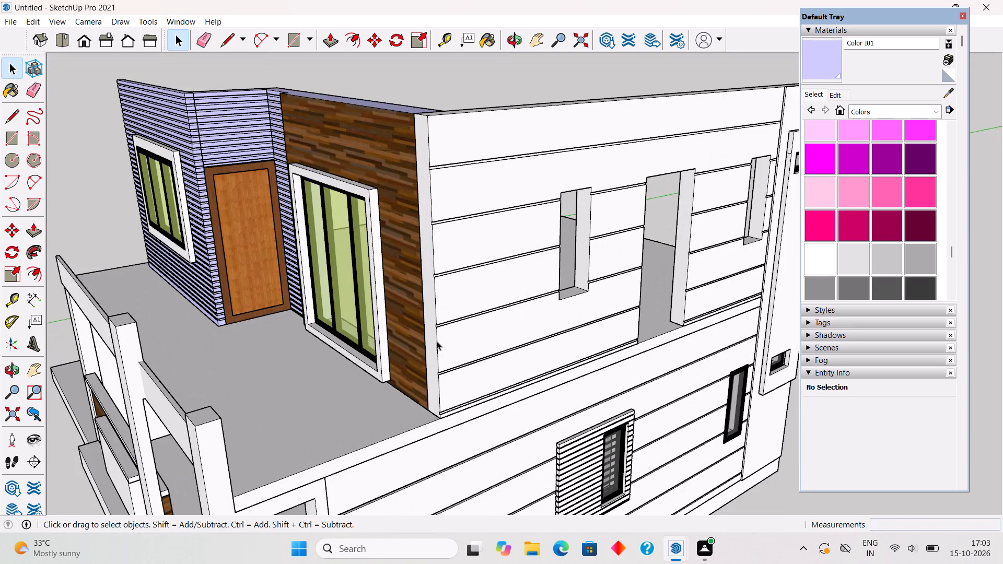
{"action": "middle_click_drag", "start_coordinate": [488, 316], "coordinate": [453, 333]}
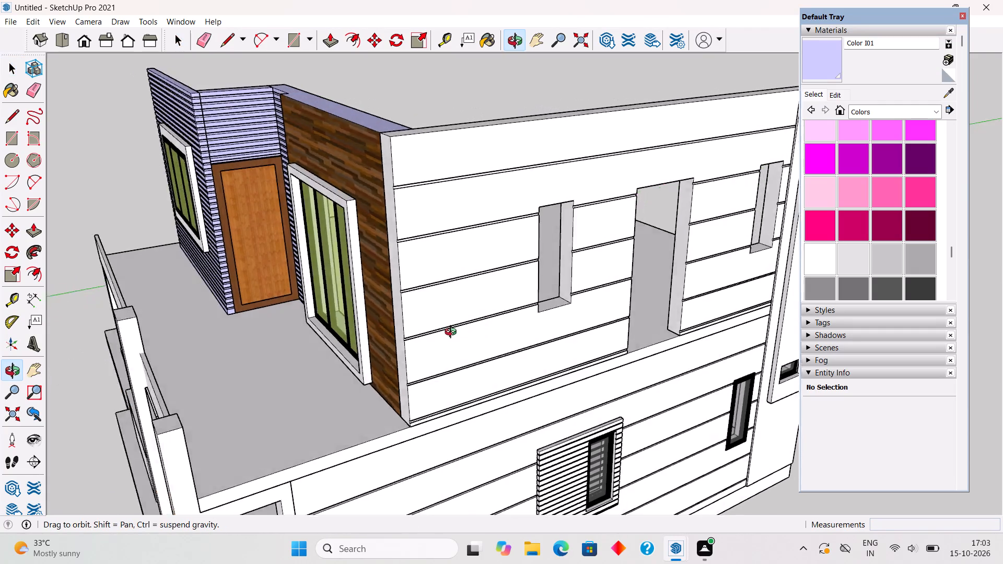
{"action": "middle_click_drag", "start_coordinate": [453, 333], "coordinate": [397, 325]}
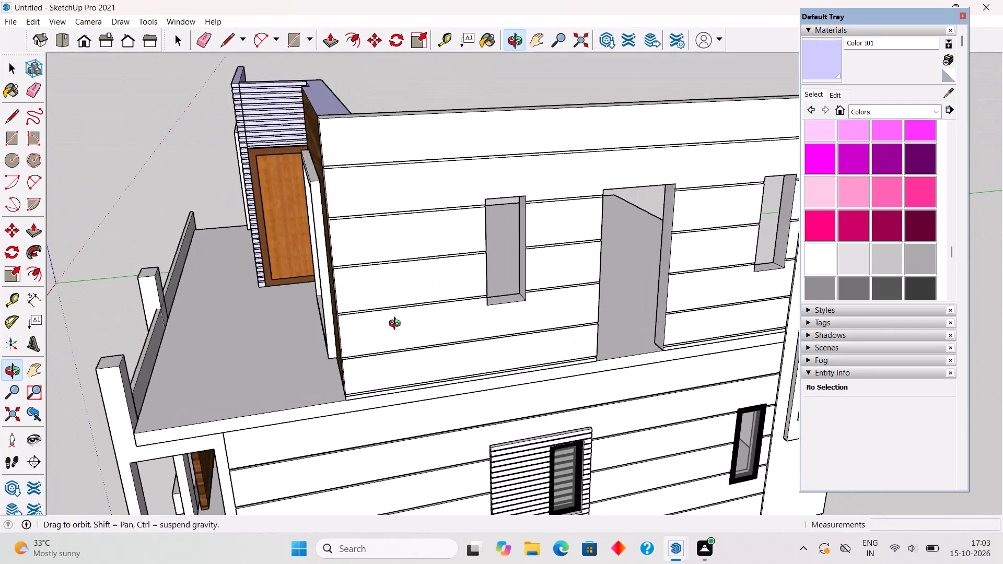
{"action": "middle_click_drag", "start_coordinate": [397, 325], "coordinate": [303, 347]}
{"action": "scroll", "coordinate": [303, 347], "scroll_direction": "down", "scroll_amount": 7}
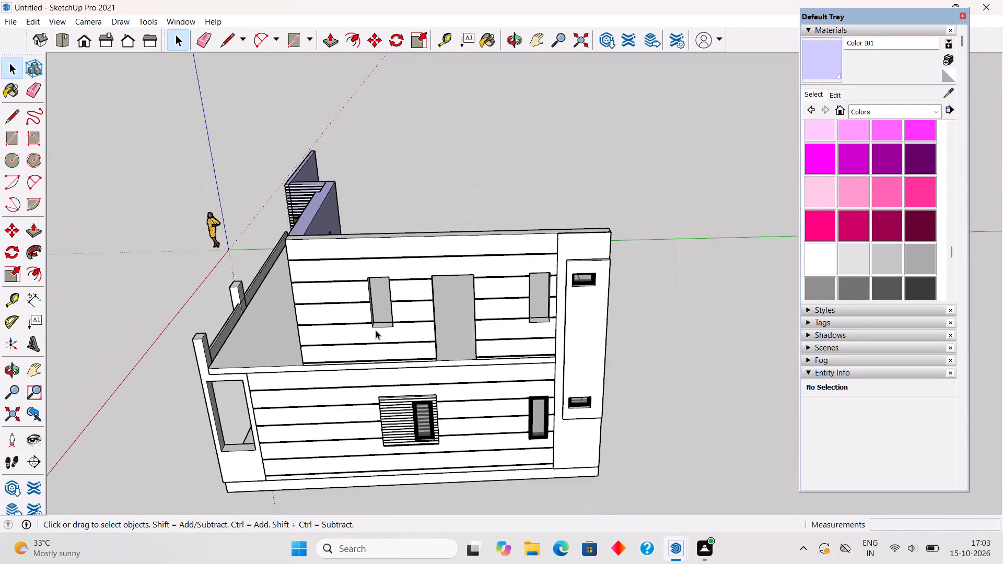
{"action": "scroll", "coordinate": [376, 330], "scroll_direction": "up", "scroll_amount": 2}
{"action": "middle_click_drag", "start_coordinate": [379, 322], "coordinate": [407, 312]}
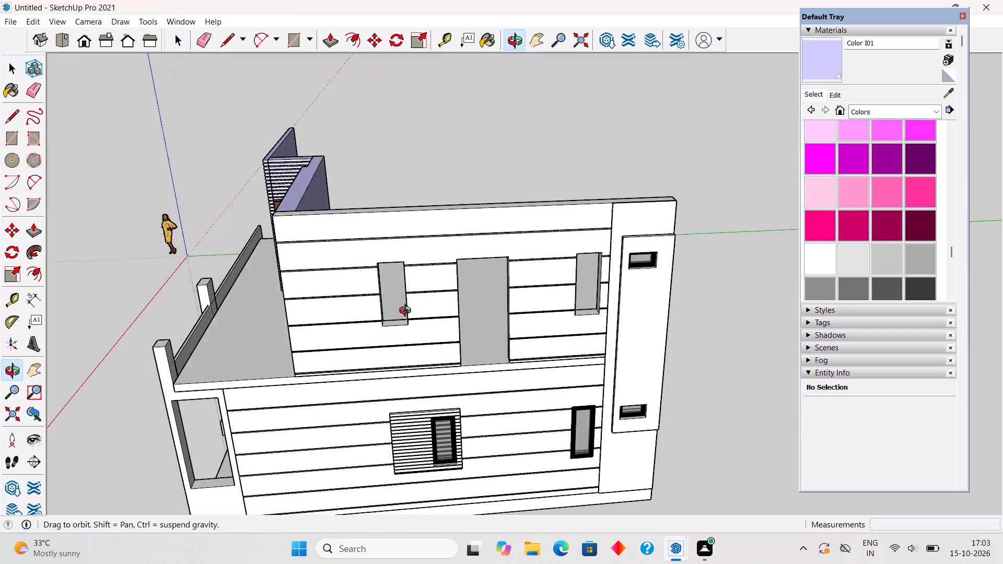
{"action": "middle_click_drag", "start_coordinate": [407, 312], "coordinate": [577, 317]}
{"action": "scroll", "coordinate": [450, 328], "scroll_direction": "up", "scroll_amount": 4}
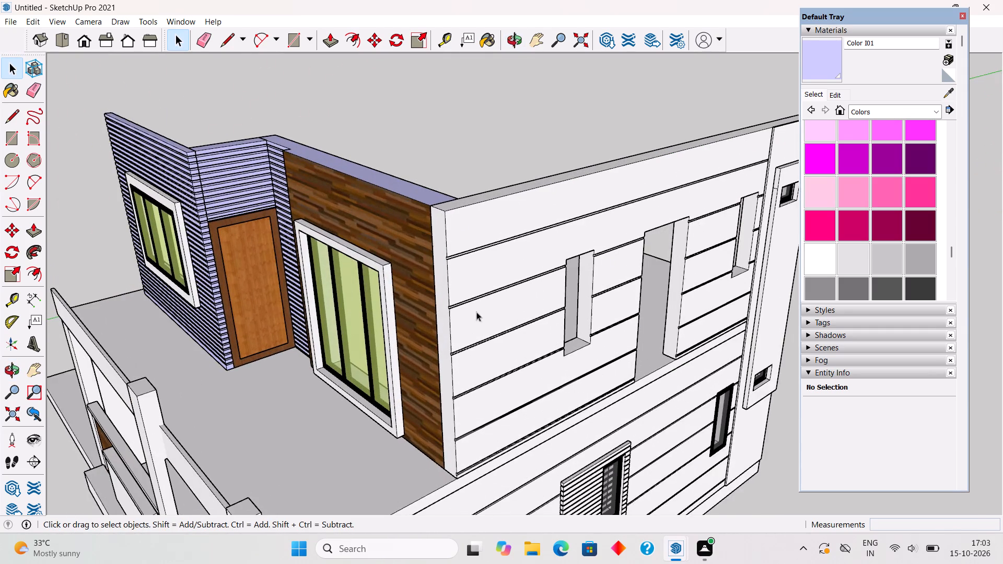
{"action": "middle_click_drag", "start_coordinate": [440, 312], "coordinate": [248, 267]}
{"action": "scroll", "coordinate": [248, 267], "scroll_direction": "down", "scroll_amount": 4}
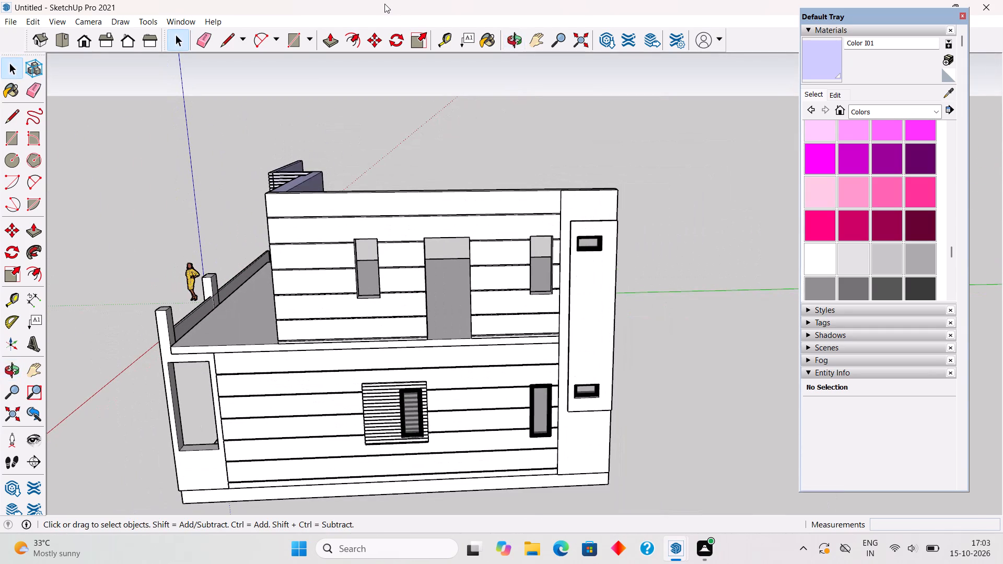
{"action": "middle_click_drag", "start_coordinate": [260, 295], "coordinate": [534, 277]}
{"action": "scroll", "coordinate": [538, 259], "scroll_direction": "down", "scroll_amount": 6}
{"action": "middle_click_drag", "start_coordinate": [464, 373], "coordinate": [332, 373]}
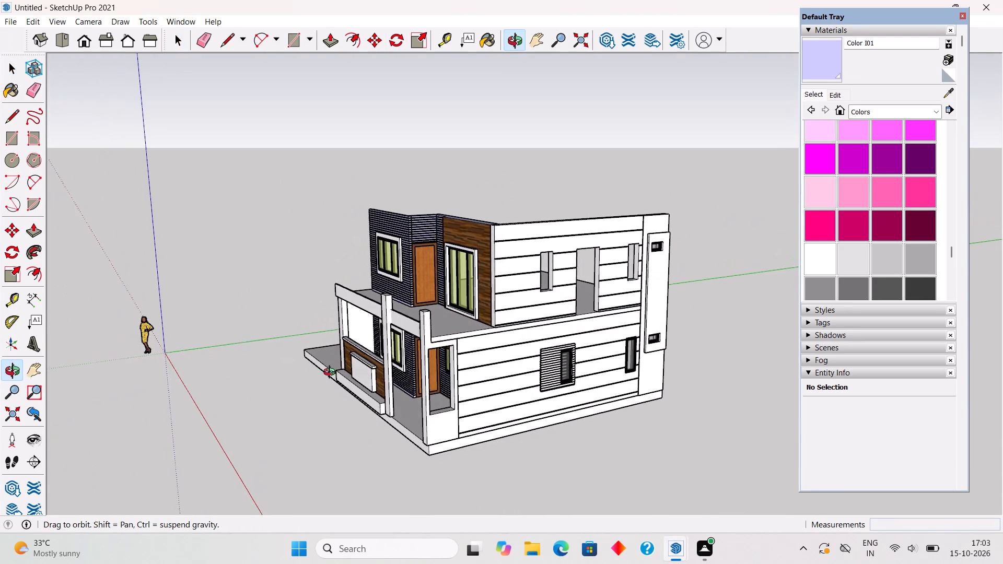
{"action": "middle_click_drag", "start_coordinate": [332, 373], "coordinate": [332, 374]}
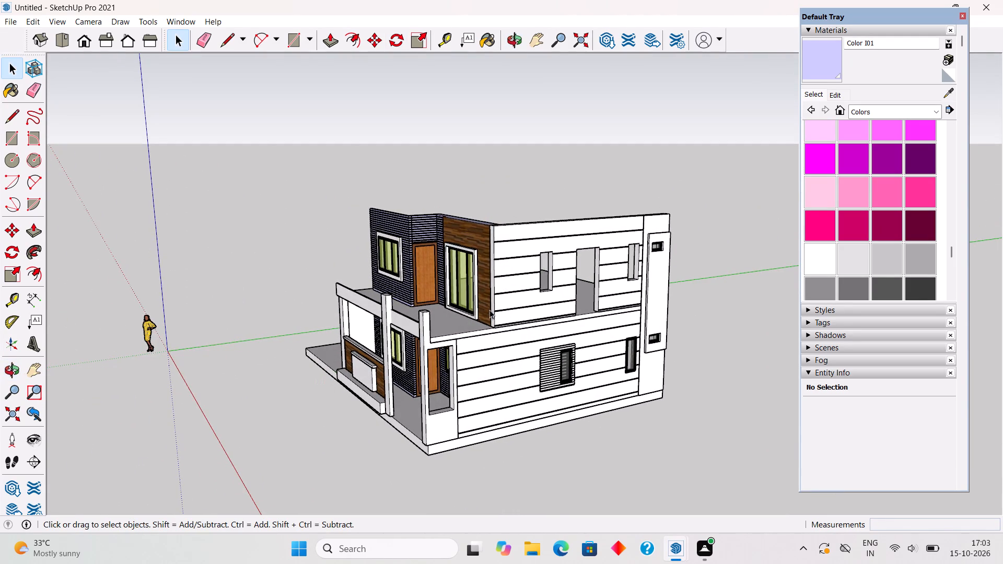
{"action": "scroll", "coordinate": [522, 252], "scroll_direction": "up", "scroll_amount": 8}
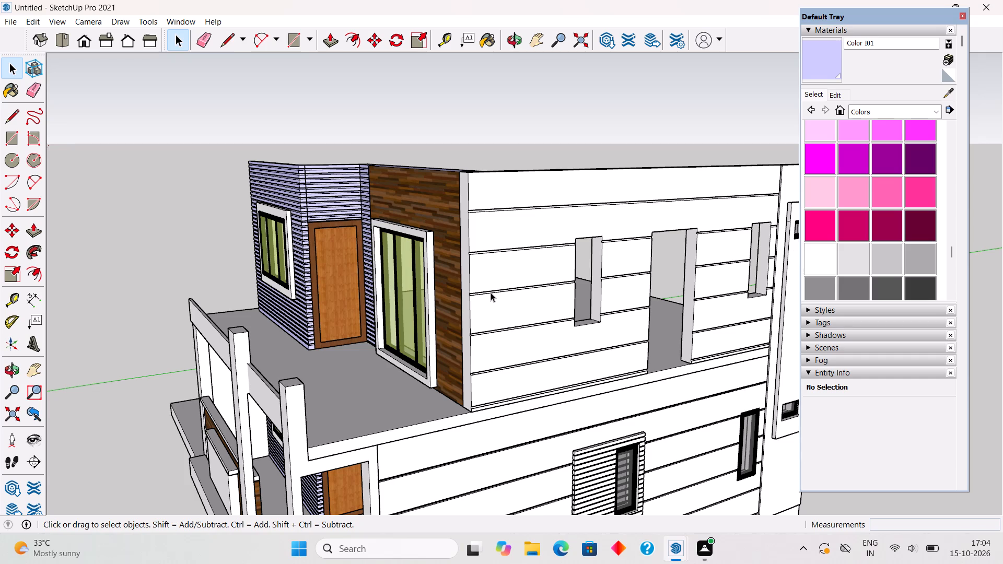
{"action": "middle_click_drag", "start_coordinate": [436, 349], "coordinate": [422, 353]}
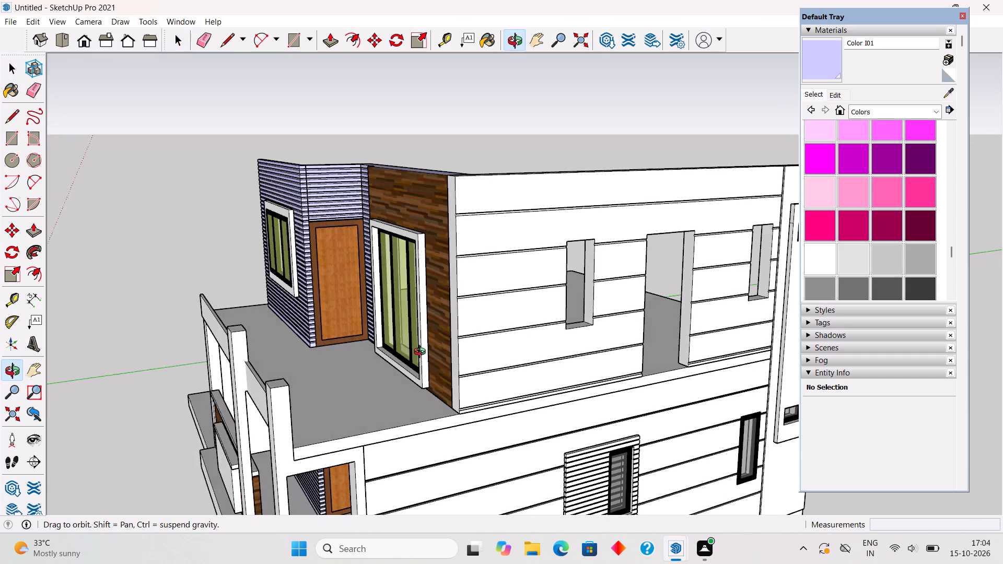
{"action": "middle_click_drag", "start_coordinate": [422, 353], "coordinate": [318, 324]}
{"action": "scroll", "coordinate": [318, 323], "scroll_direction": "down", "scroll_amount": 5}
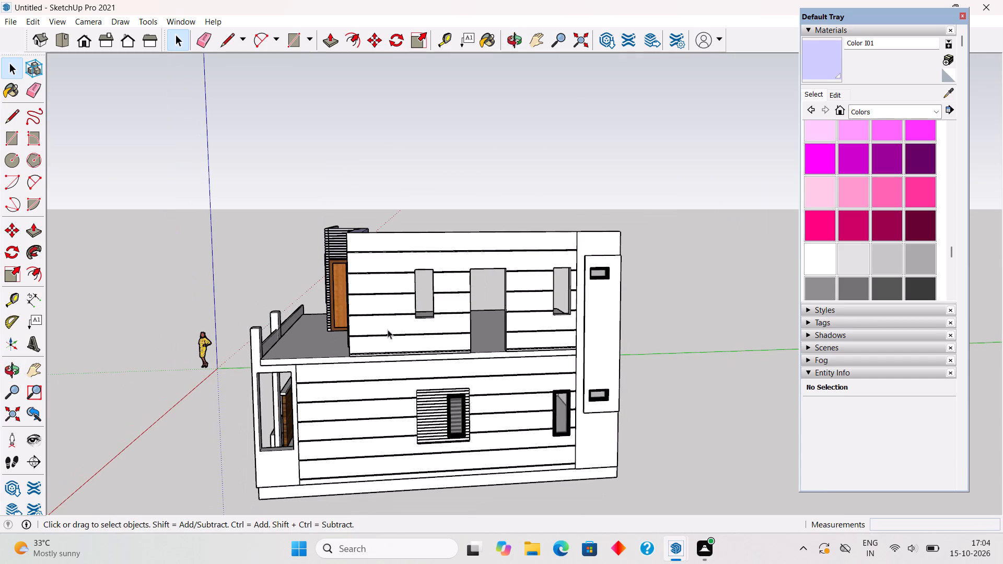
{"action": "middle_click_drag", "start_coordinate": [416, 321], "coordinate": [475, 335]}
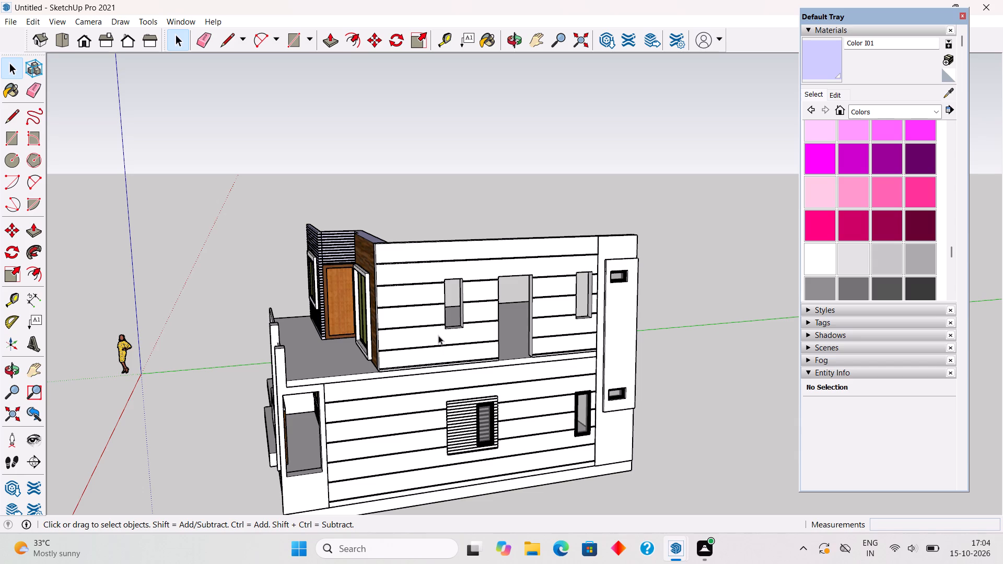
{"action": "middle_click_drag", "start_coordinate": [327, 429], "coordinate": [373, 387]}
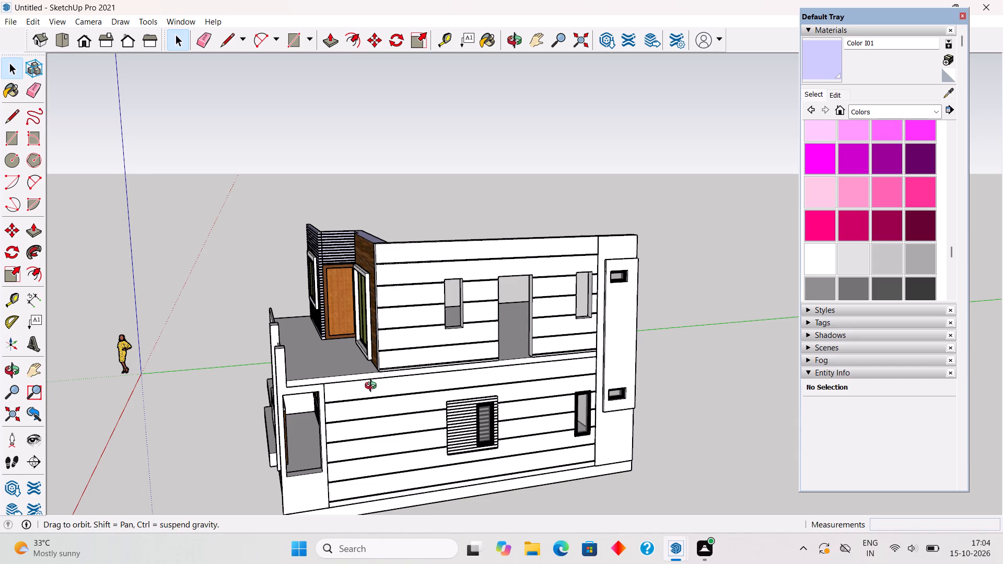
{"action": "middle_click_drag", "start_coordinate": [373, 387], "coordinate": [430, 390]}
Extend the base slab group outward by 5' by pulling its front edge face, and close the group.
{"action": "scroll", "coordinate": [430, 390], "scroll_direction": "down", "scroll_amount": 3}
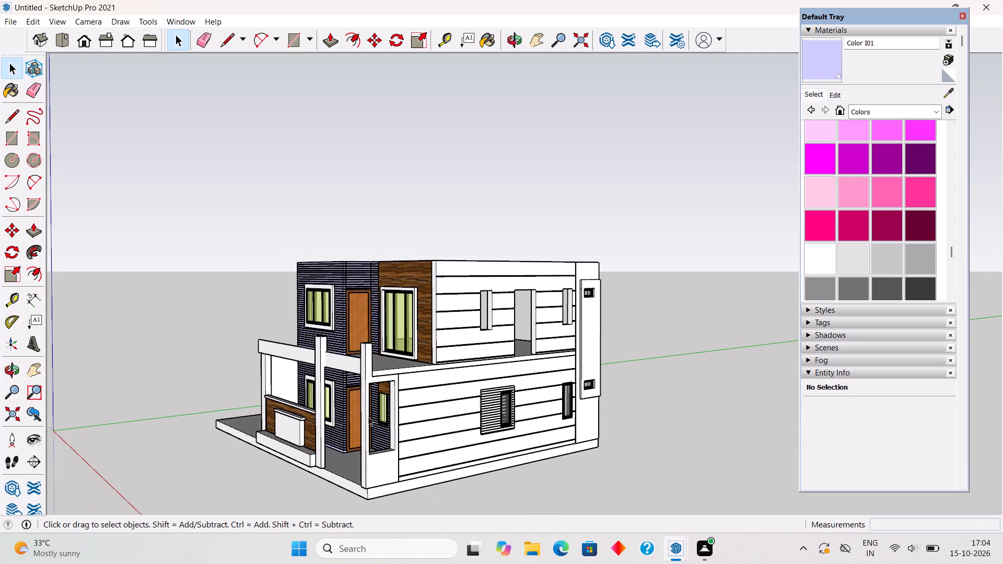
{"action": "scroll", "coordinate": [378, 481], "scroll_direction": "up", "scroll_amount": 1}
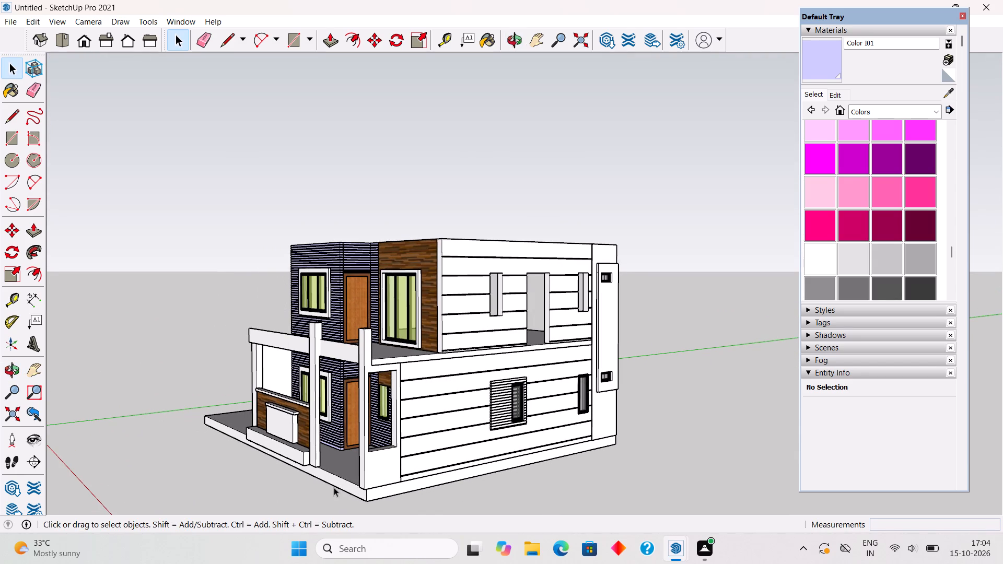
{"action": "triple_click", "coordinate": [334, 478]}
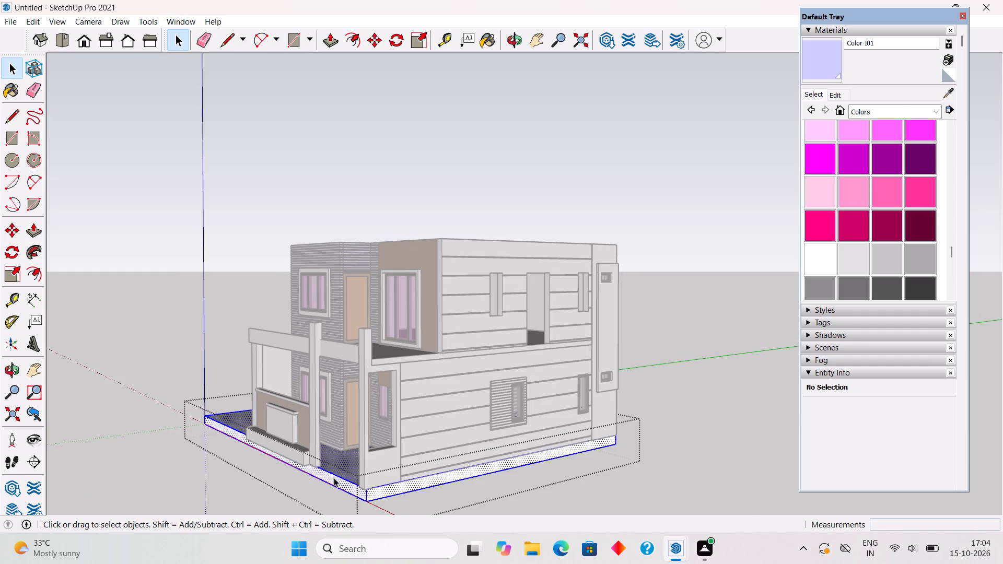
{"action": "scroll", "coordinate": [334, 478], "scroll_direction": "up", "scroll_amount": 5}
{"action": "scroll", "coordinate": [337, 467], "scroll_direction": "down", "scroll_amount": 7}
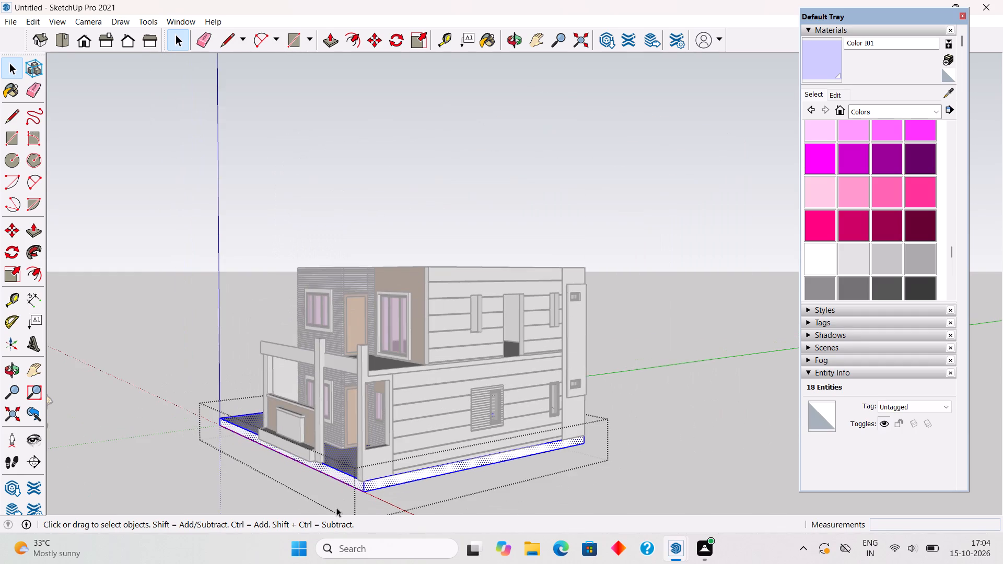
{"action": "scroll", "coordinate": [336, 500], "scroll_direction": "up", "scroll_amount": 1}
{"action": "key", "text": "p"}
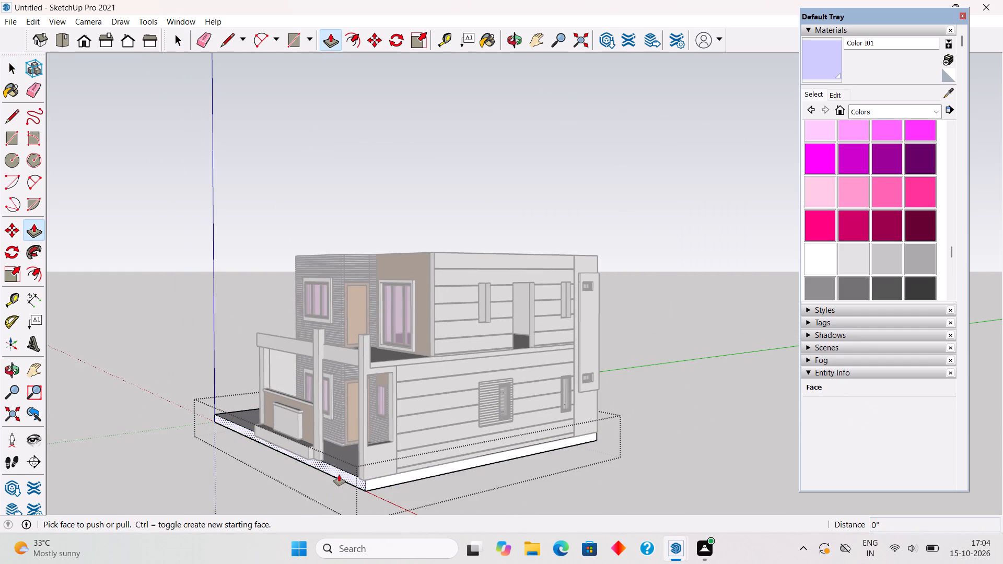
{"action": "left_click", "coordinate": [339, 475]}
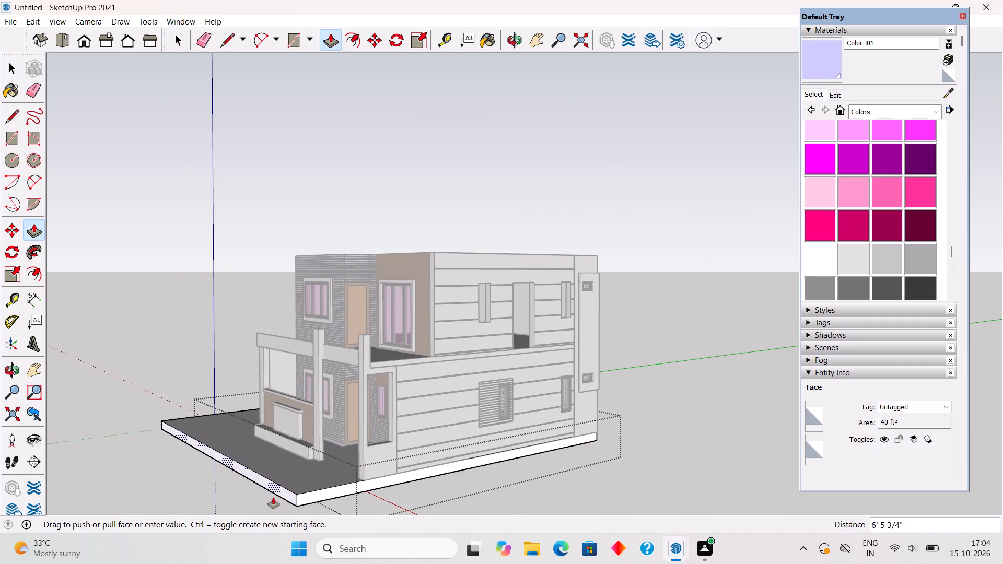
{"action": "type", "text": "5'"}
{"action": "key", "text": "Return"}
{"action": "key", "text": "space"}
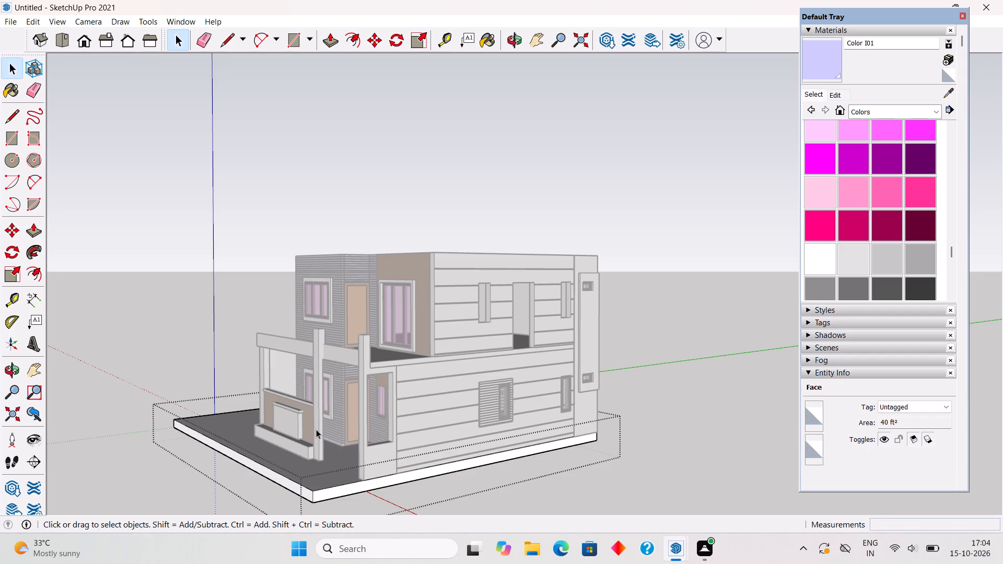
{"action": "left_click", "coordinate": [637, 325]}
Move the porch's corner frame wall with the rectangular opening forward 4' 10" to the extended slab's front corner.
{"action": "scroll", "coordinate": [358, 368], "scroll_direction": "down", "scroll_amount": 6}
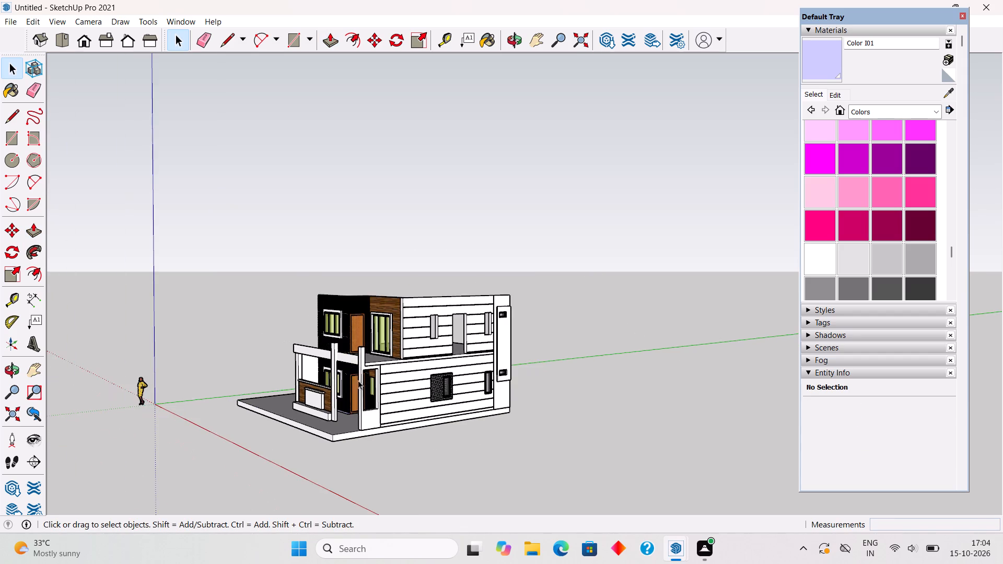
{"action": "scroll", "coordinate": [342, 443], "scroll_direction": "up", "scroll_amount": 10}
{"action": "left_click", "coordinate": [386, 387]}
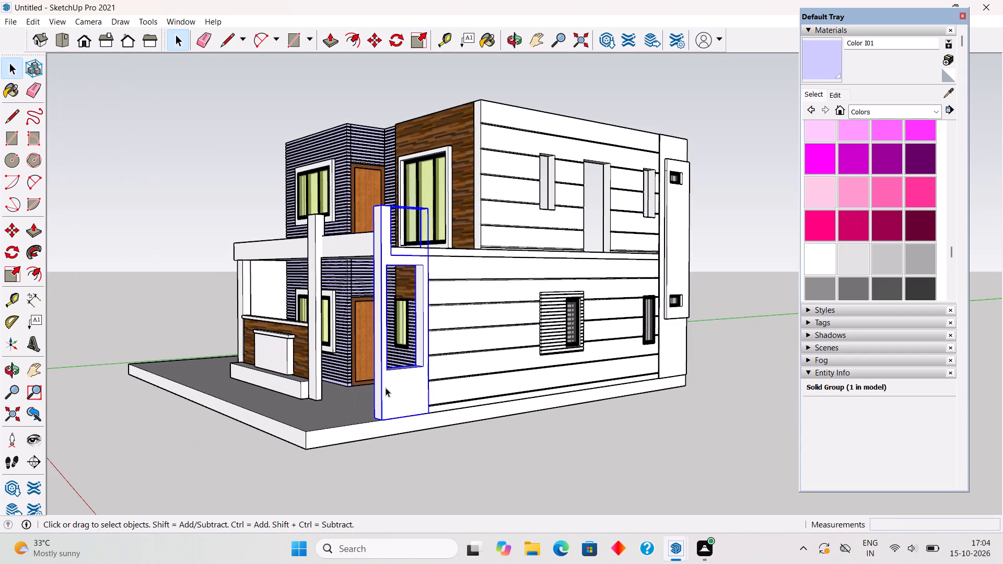
{"action": "key", "text": "m"}
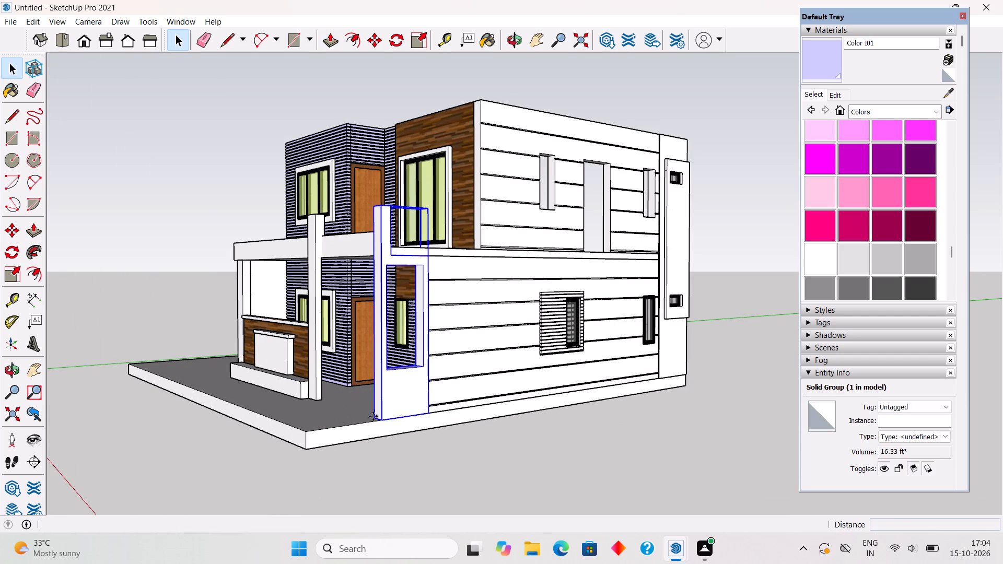
{"action": "left_click", "coordinate": [383, 423]}
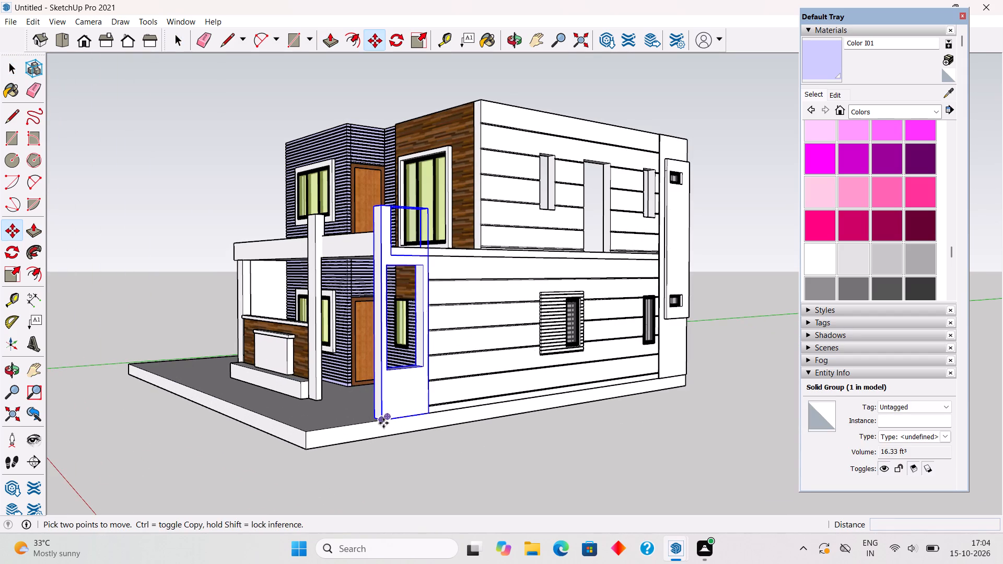
{"action": "left_click", "coordinate": [307, 434]}
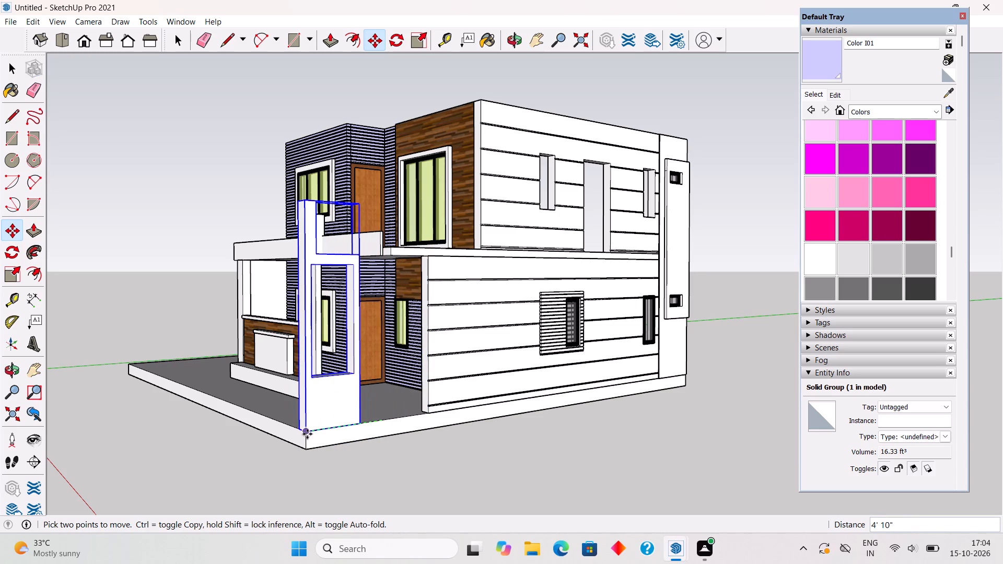
{"action": "key", "text": "space"}
{"action": "left_click", "coordinate": [395, 439]}
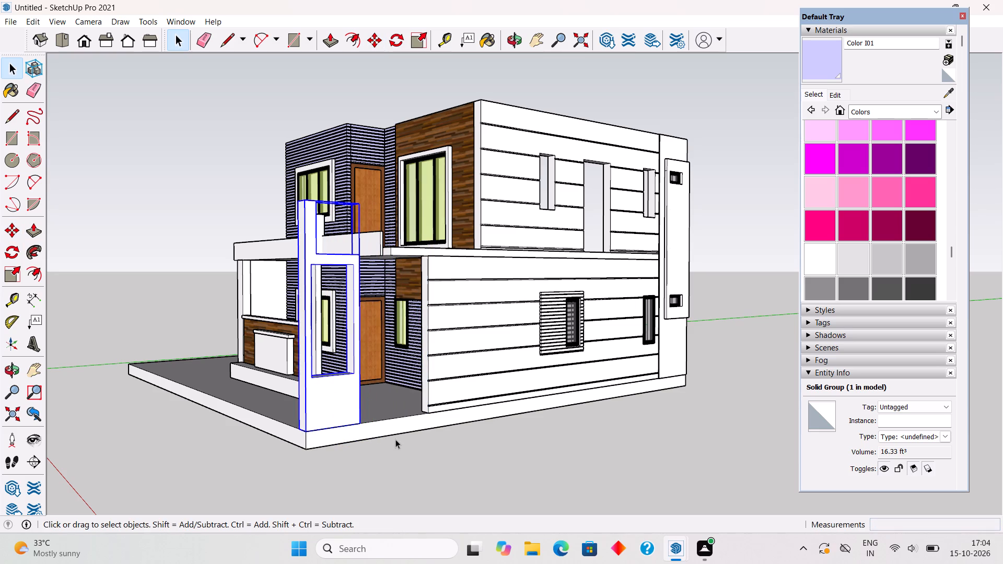
Move the front porch assembly (column, overhead beam, corner post, and wood-clad parapet with its base, cap and white panel) forward towards the extended slab's front edge.
{"action": "middle_click_drag", "start_coordinate": [225, 377], "coordinate": [401, 395]}
{"action": "scroll", "coordinate": [401, 395], "scroll_direction": "down", "scroll_amount": 4}
{"action": "left_click", "coordinate": [401, 399]}
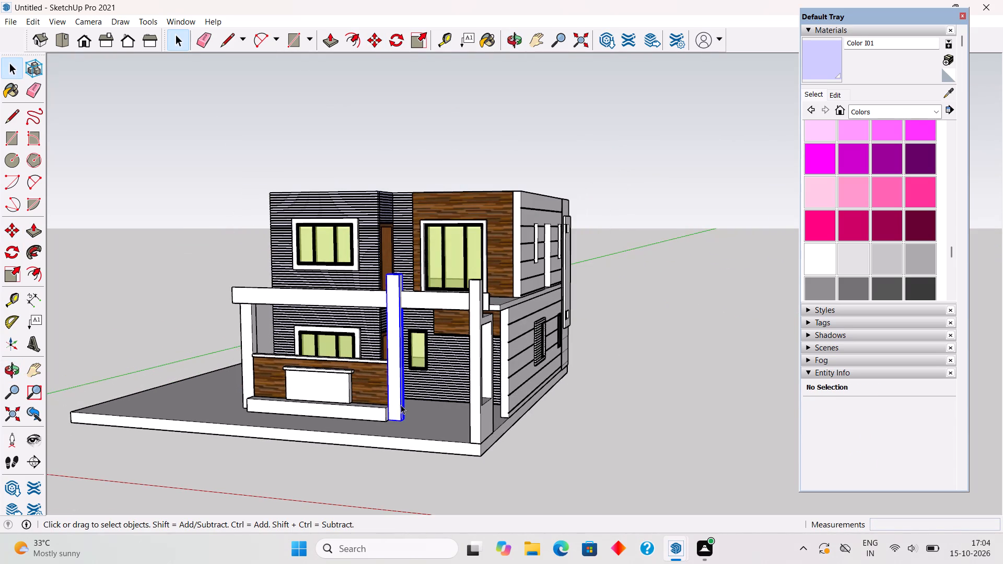
{"action": "scroll", "coordinate": [401, 416], "scroll_direction": "up", "scroll_amount": 3}
{"action": "middle_click_drag", "start_coordinate": [401, 416], "coordinate": [355, 457]}
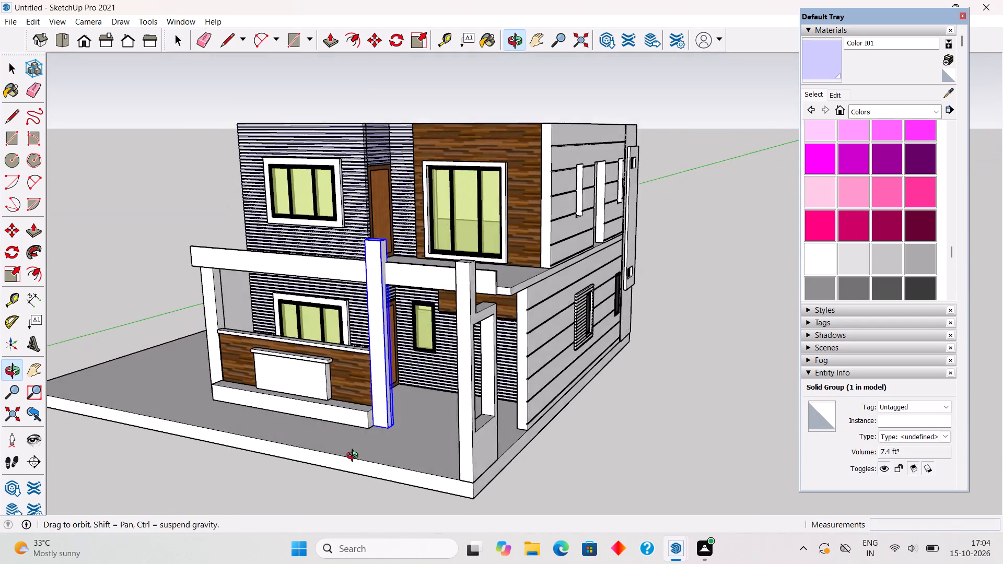
{"action": "middle_click_drag", "start_coordinate": [355, 457], "coordinate": [328, 468]}
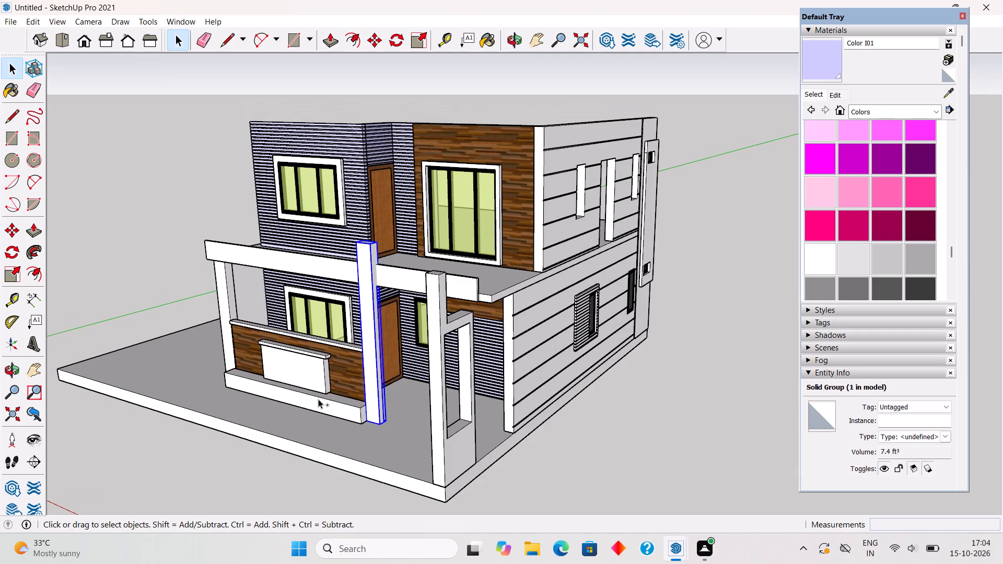
{"action": "left_click", "coordinate": [324, 400], "text": "ctrl"}
{"action": "left_click", "coordinate": [316, 367], "text": "ctrl"}
{"action": "left_click", "coordinate": [327, 346], "text": "ctrl"}
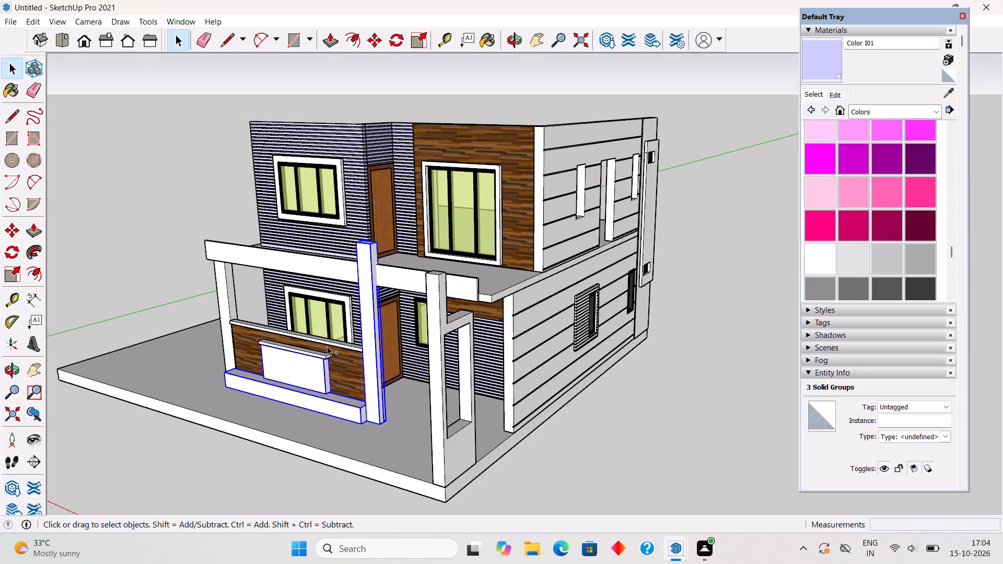
{"action": "left_click", "coordinate": [325, 356], "text": "ctrl"}
{"action": "left_click", "coordinate": [335, 356], "text": "ctrl"}
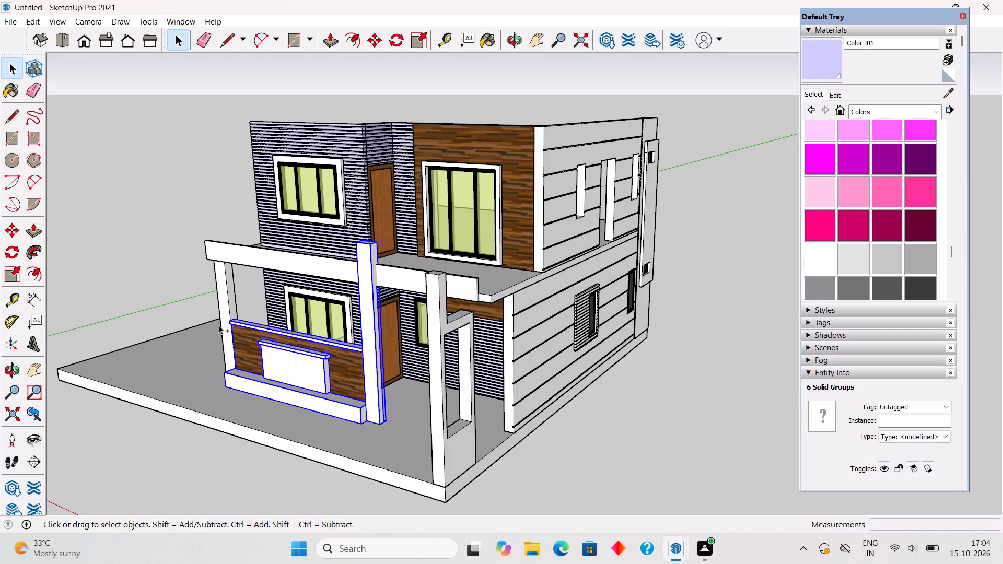
{"action": "left_click", "coordinate": [227, 321], "text": "ctrl"}
{"action": "left_click", "coordinate": [243, 253], "text": "ctrl"}
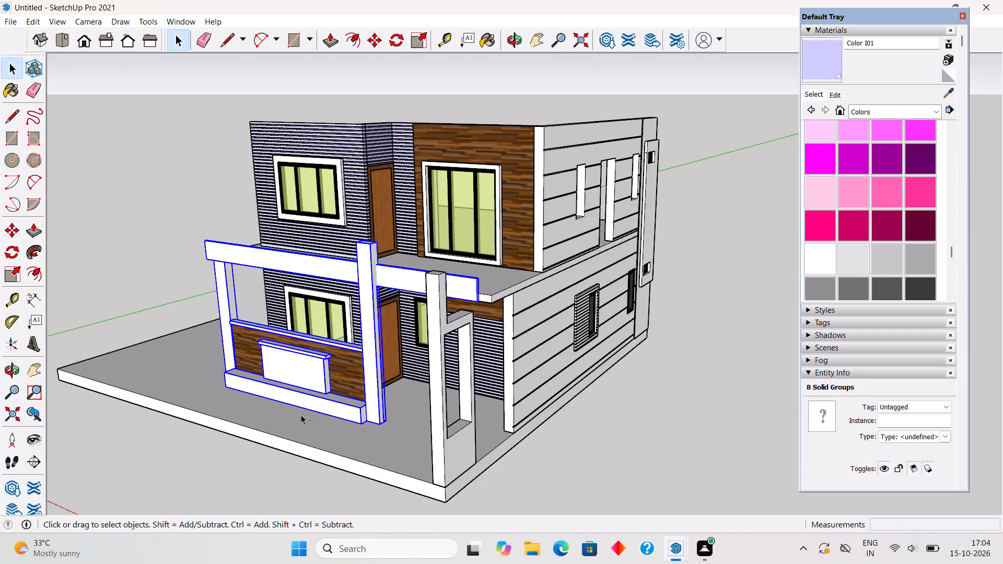
{"action": "scroll", "coordinate": [389, 424], "scroll_direction": "up", "scroll_amount": 4}
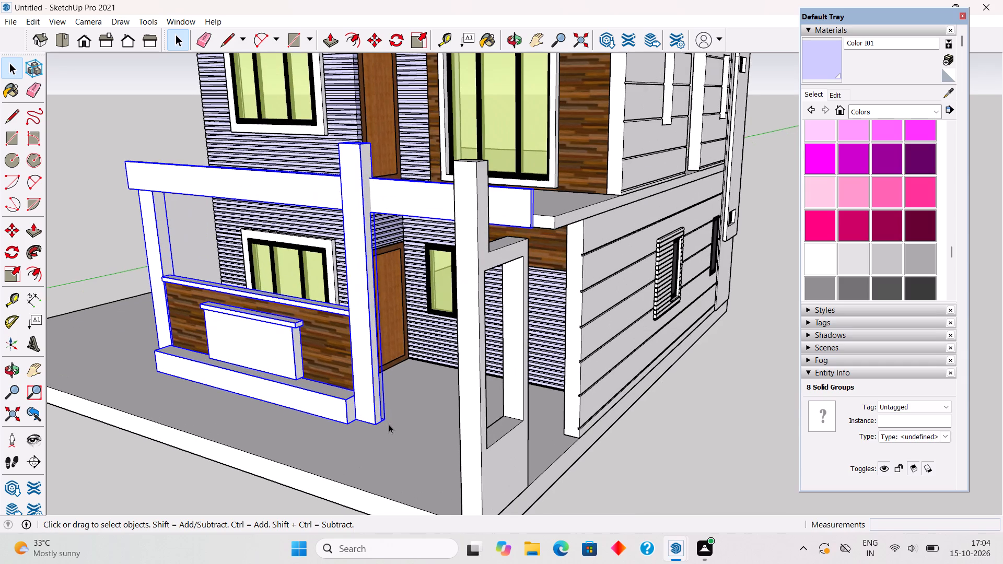
{"action": "key", "text": "m"}
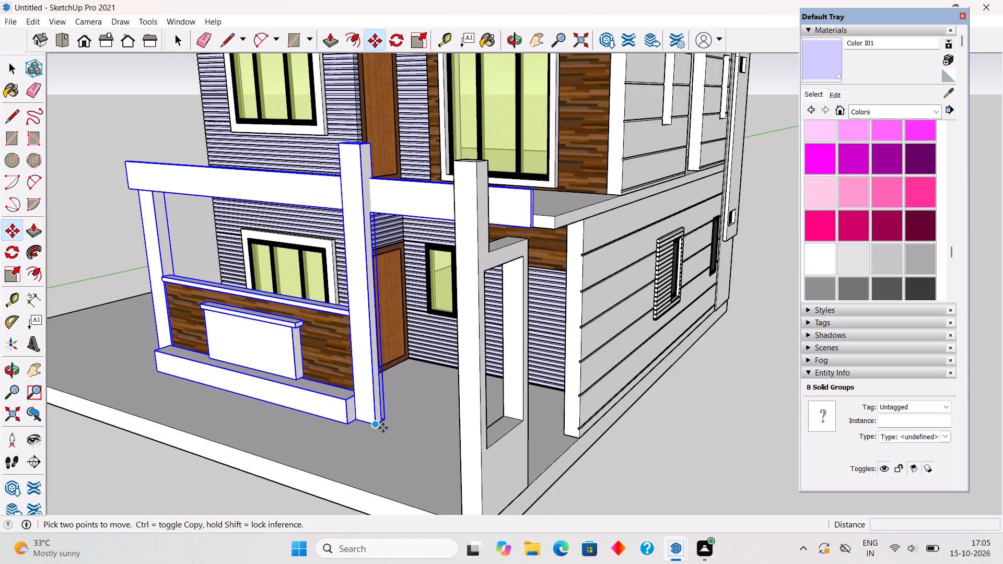
{"action": "left_click", "coordinate": [349, 431]}
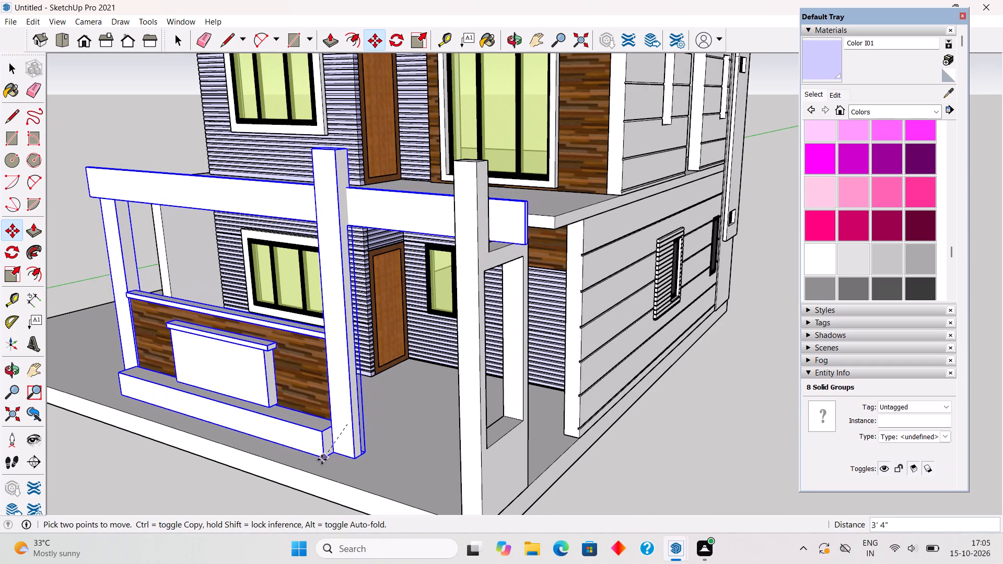
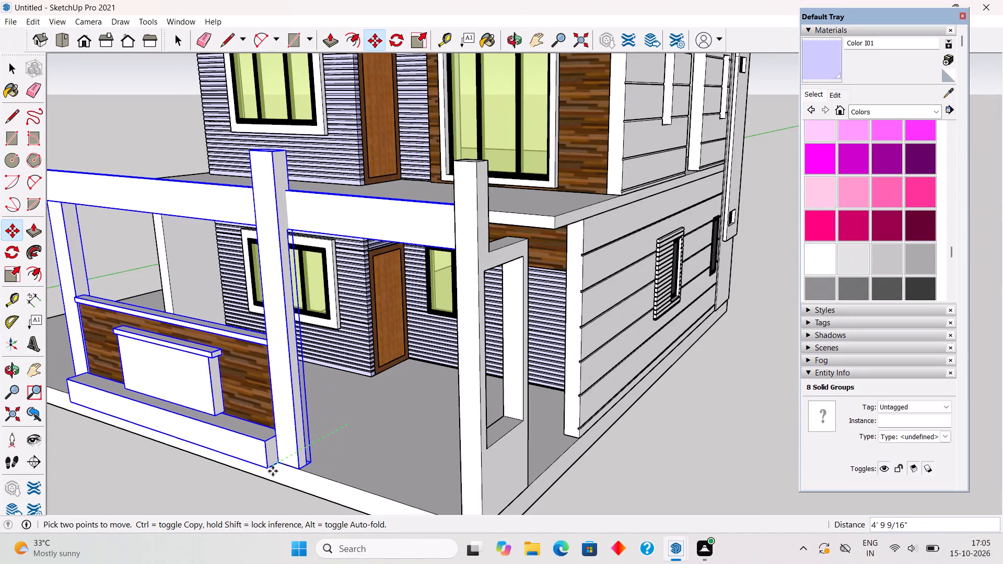
Move the selected porch post, beam and low wall groups so they sit along the front edge of the ground slab.
{"action": "left_click", "coordinate": [275, 468]}
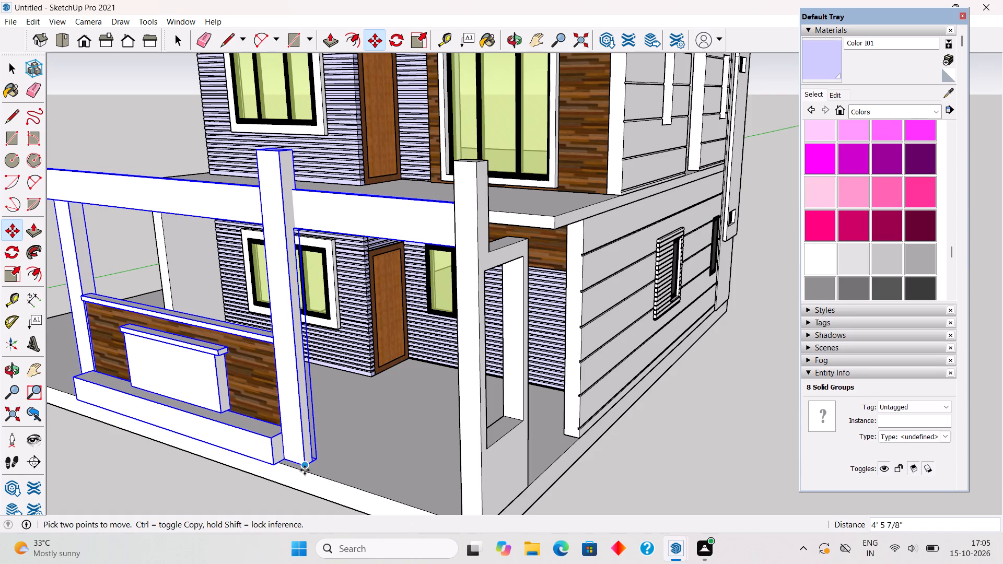
{"action": "left_click", "coordinate": [305, 470]}
{"action": "left_click", "coordinate": [297, 475]}
{"action": "scroll", "coordinate": [296, 471], "scroll_direction": "down", "scroll_amount": 9}
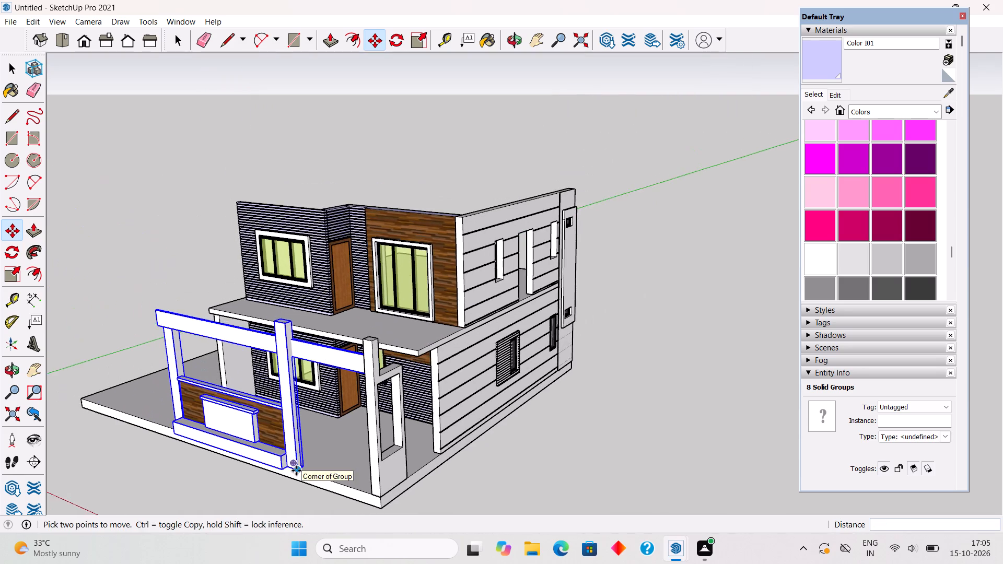
{"action": "key", "text": "space"}
{"action": "left_click", "coordinate": [497, 410]}
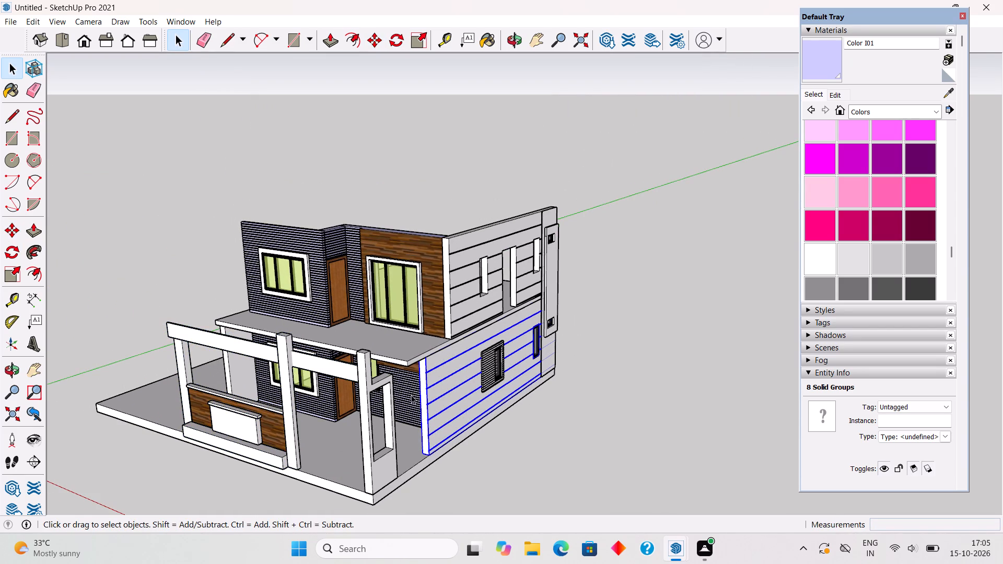
{"action": "left_click", "coordinate": [620, 464]}
Extend the balcony slab's front face outward by 4' 10" to reach the porch beam.
{"action": "scroll", "coordinate": [341, 352], "scroll_direction": "up", "scroll_amount": 5}
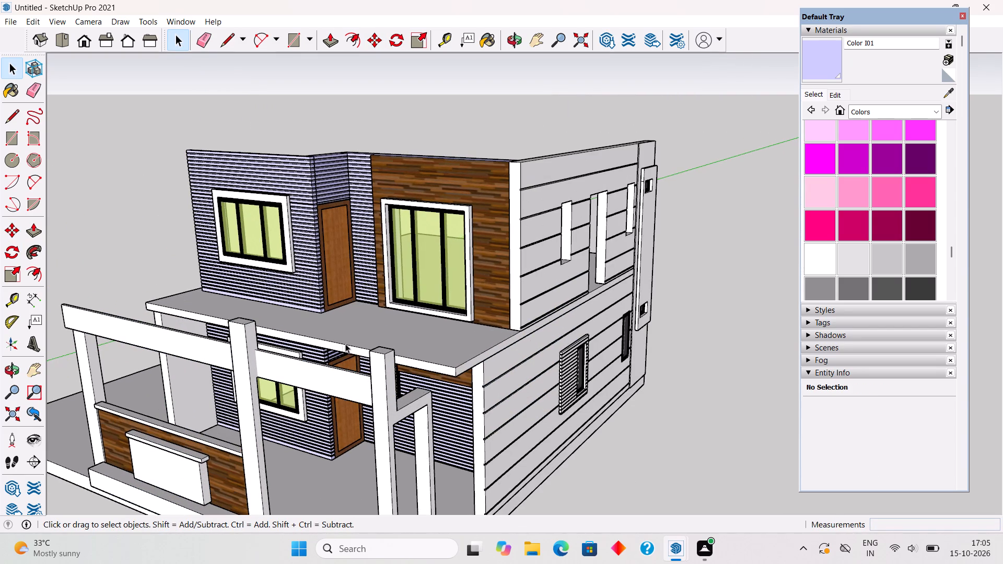
{"action": "left_click_drag", "start_coordinate": [337, 360], "coordinate": [286, 385]}
{"action": "left_click", "coordinate": [694, 455]}
{"action": "scroll", "coordinate": [371, 352], "scroll_direction": "up", "scroll_amount": 5}
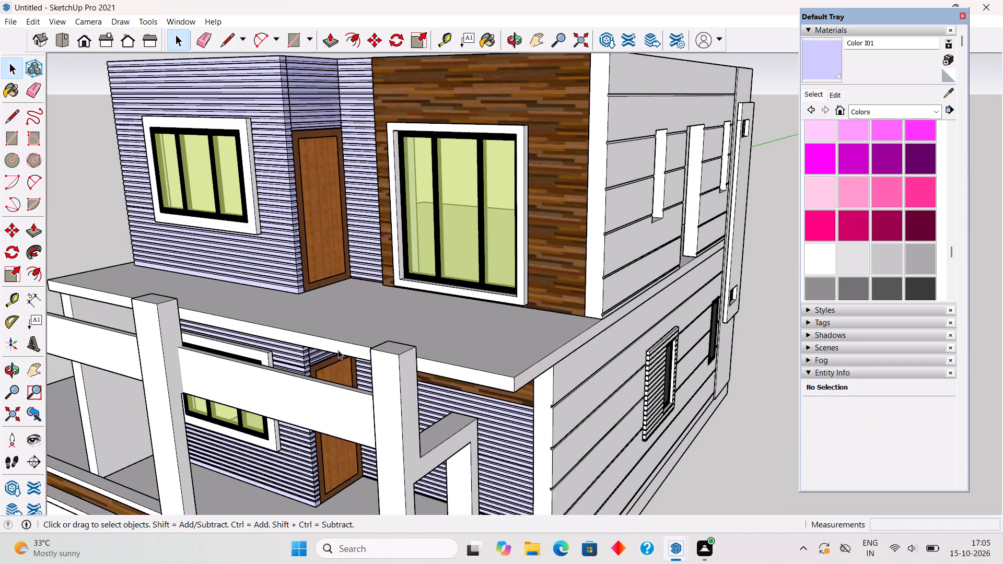
{"action": "triple_click", "coordinate": [338, 350]}
{"action": "middle_click_drag", "start_coordinate": [409, 373], "coordinate": [353, 401]}
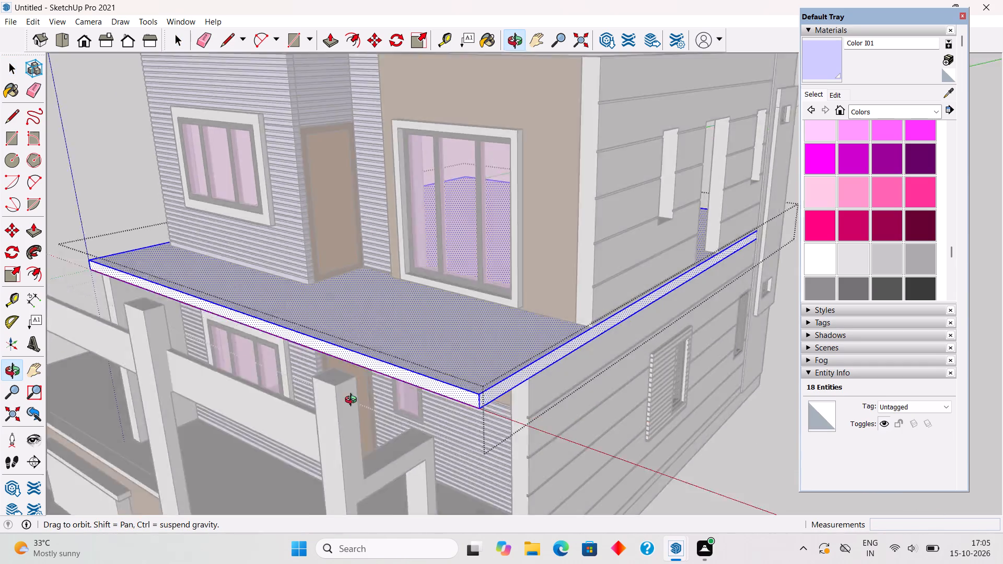
{"action": "middle_click_drag", "start_coordinate": [353, 401], "coordinate": [187, 387]}
{"action": "scroll", "coordinate": [306, 389], "scroll_direction": "up", "scroll_amount": 3}
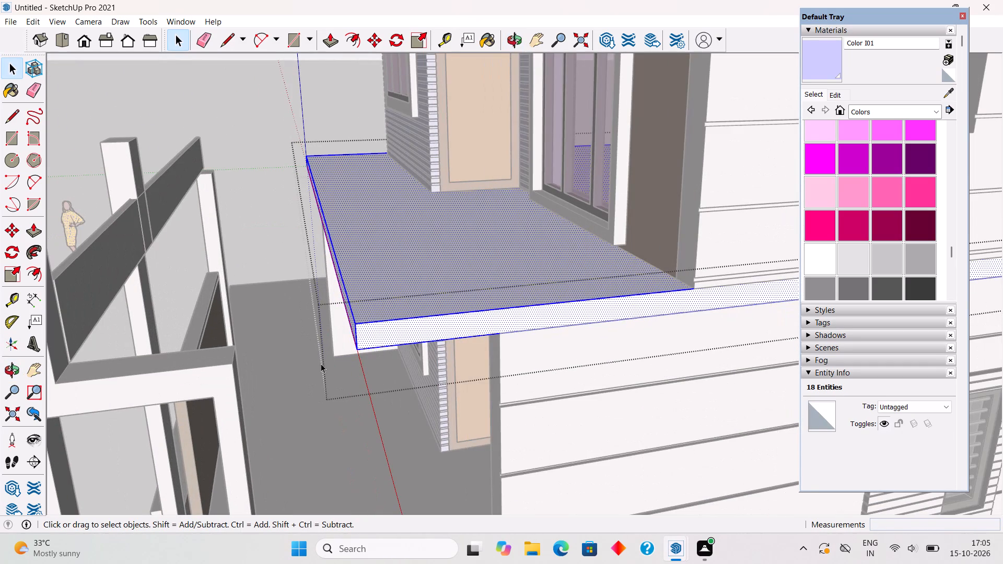
{"action": "key", "text": "p"}
{"action": "left_click", "coordinate": [351, 325]}
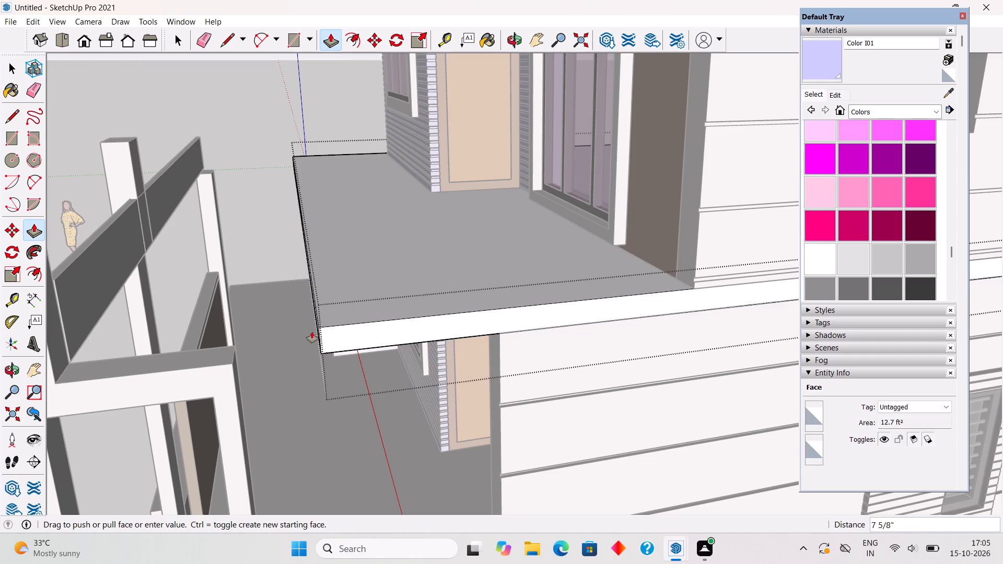
{"action": "scroll", "coordinate": [235, 346], "scroll_direction": "down", "scroll_amount": 6}
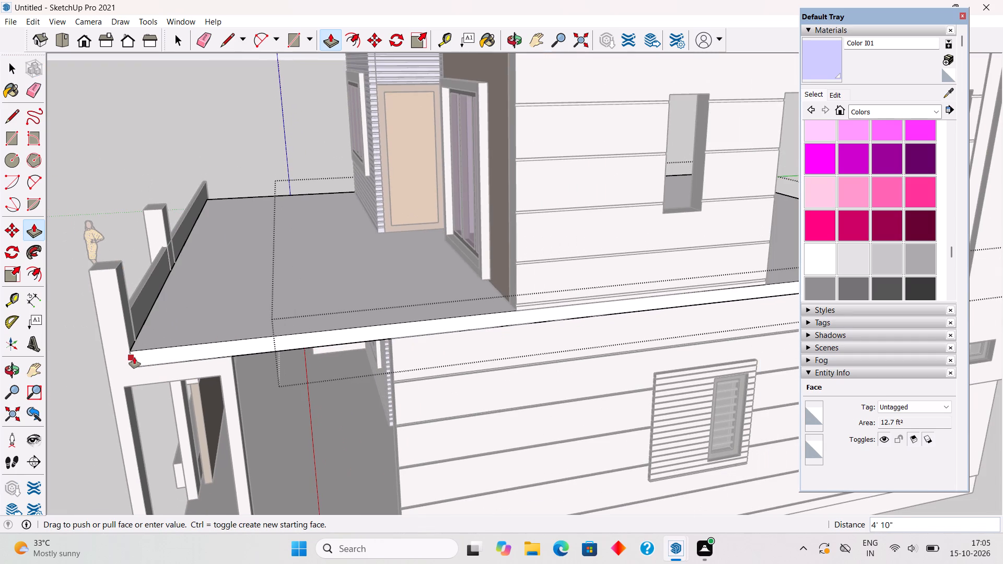
{"action": "left_click", "coordinate": [134, 358]}
{"action": "key", "text": "space"}
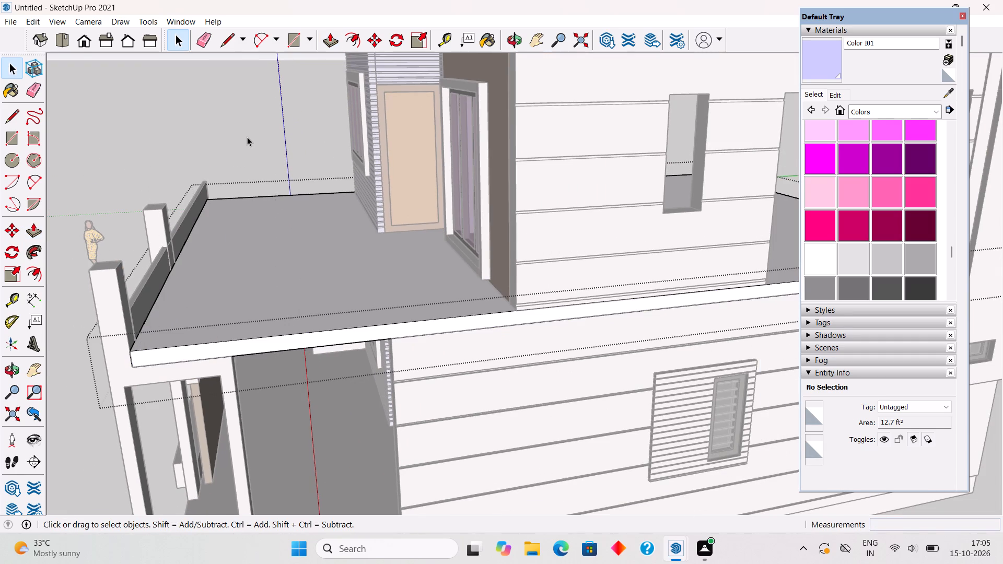
{"action": "left_click", "coordinate": [247, 137]}
Extend the front end of the grooved ground-floor side wall by 4' 10" to meet the porch's framed opening.
{"action": "scroll", "coordinate": [252, 157], "scroll_direction": "down", "scroll_amount": 4}
{"action": "middle_click_drag", "start_coordinate": [273, 380], "coordinate": [296, 372]}
{"action": "scroll", "coordinate": [296, 372], "scroll_direction": "down", "scroll_amount": 4}
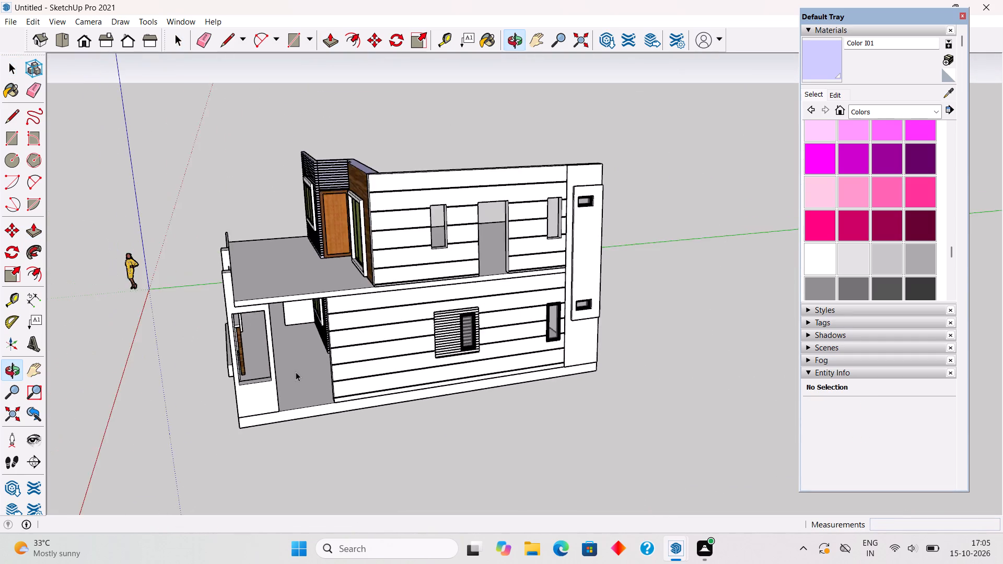
{"action": "scroll", "coordinate": [296, 372], "scroll_direction": "down", "scroll_amount": 3}
{"action": "scroll", "coordinate": [388, 234], "scroll_direction": "up", "scroll_amount": 2}
{"action": "scroll", "coordinate": [339, 288], "scroll_direction": "up", "scroll_amount": 5}
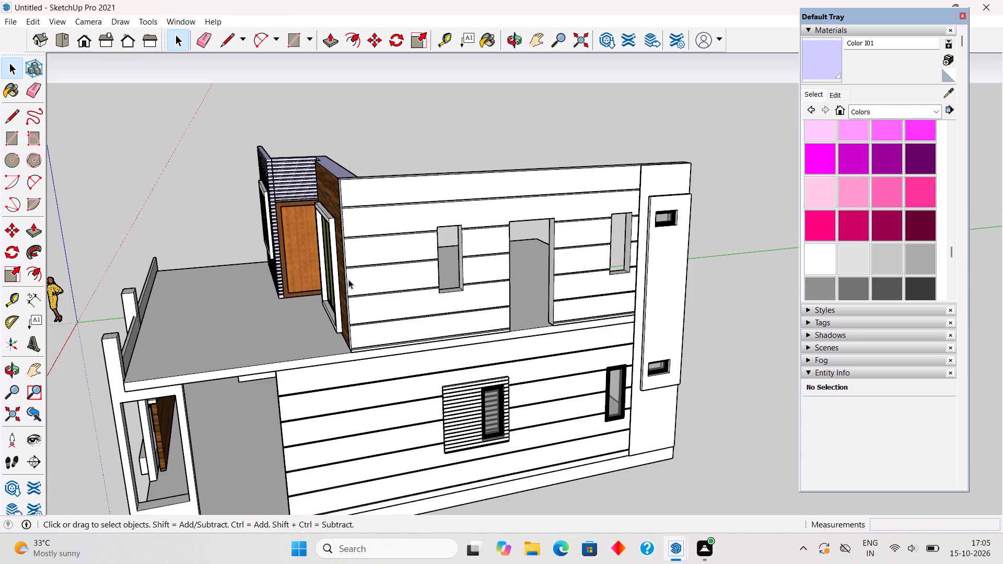
{"action": "scroll", "coordinate": [348, 279], "scroll_direction": "down", "scroll_amount": 3}
{"action": "middle_click_drag", "start_coordinate": [297, 376], "coordinate": [357, 333]}
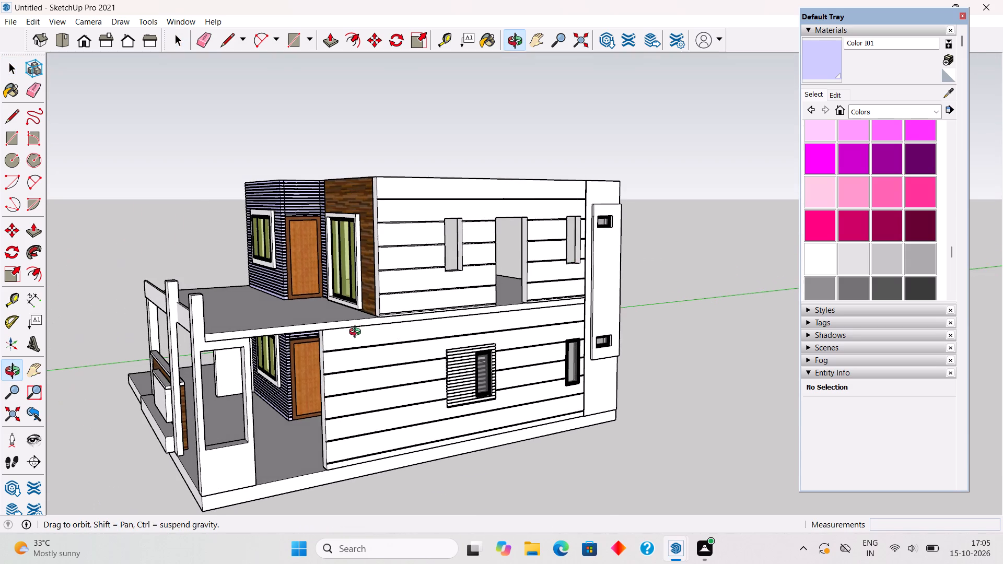
{"action": "middle_click_drag", "start_coordinate": [357, 333], "coordinate": [357, 334]}
{"action": "scroll", "coordinate": [304, 428], "scroll_direction": "up", "scroll_amount": 1}
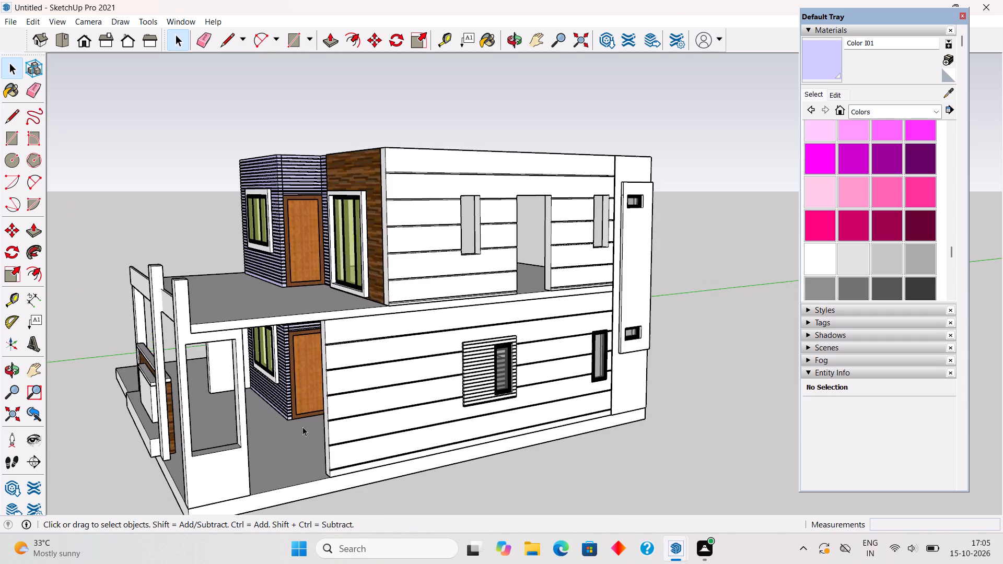
{"action": "middle_click_drag", "start_coordinate": [301, 423], "coordinate": [366, 397]}
{"action": "scroll", "coordinate": [370, 415], "scroll_direction": "up", "scroll_amount": 4}
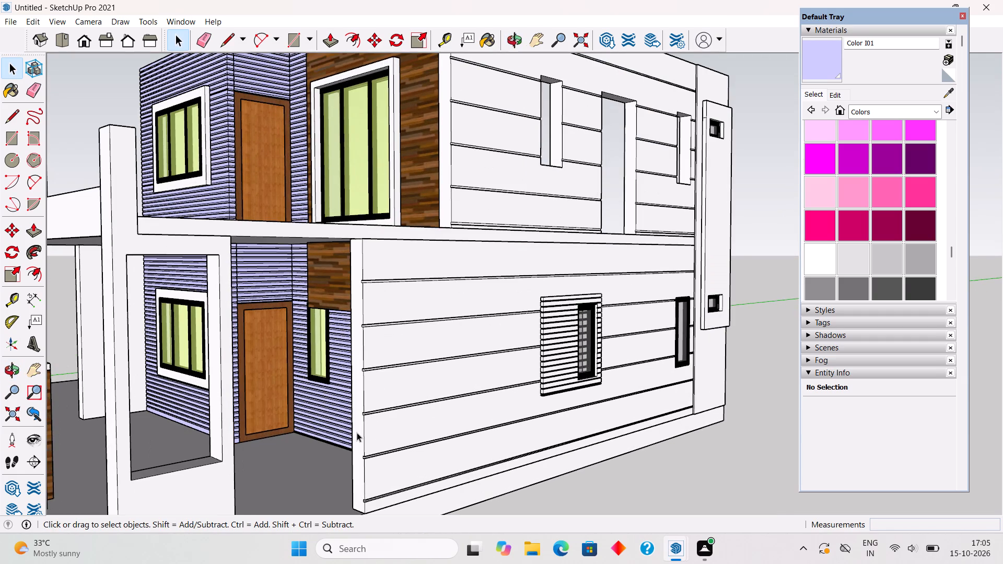
{"action": "triple_click", "coordinate": [357, 432]}
{"action": "key", "text": "p"}
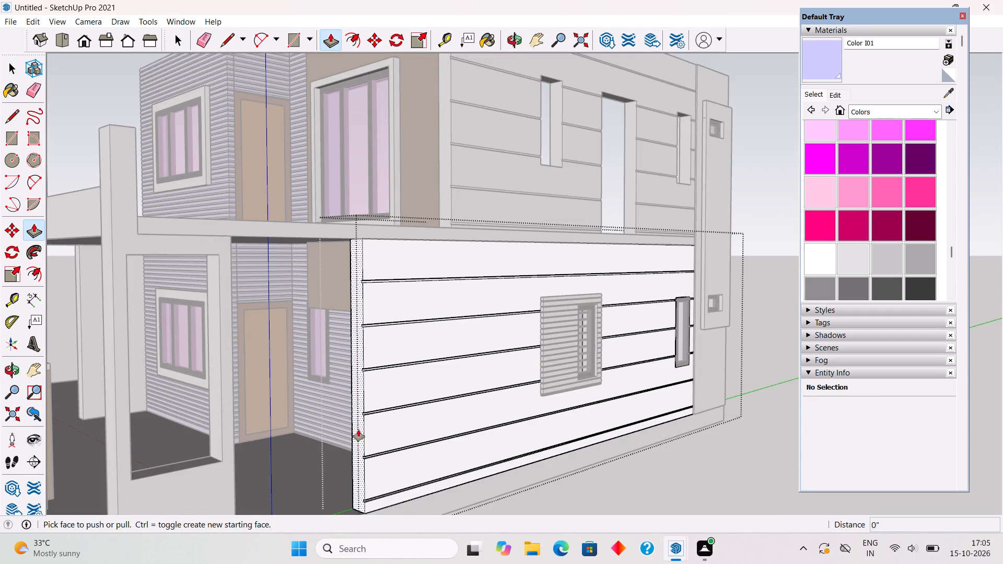
{"action": "left_click", "coordinate": [358, 429]}
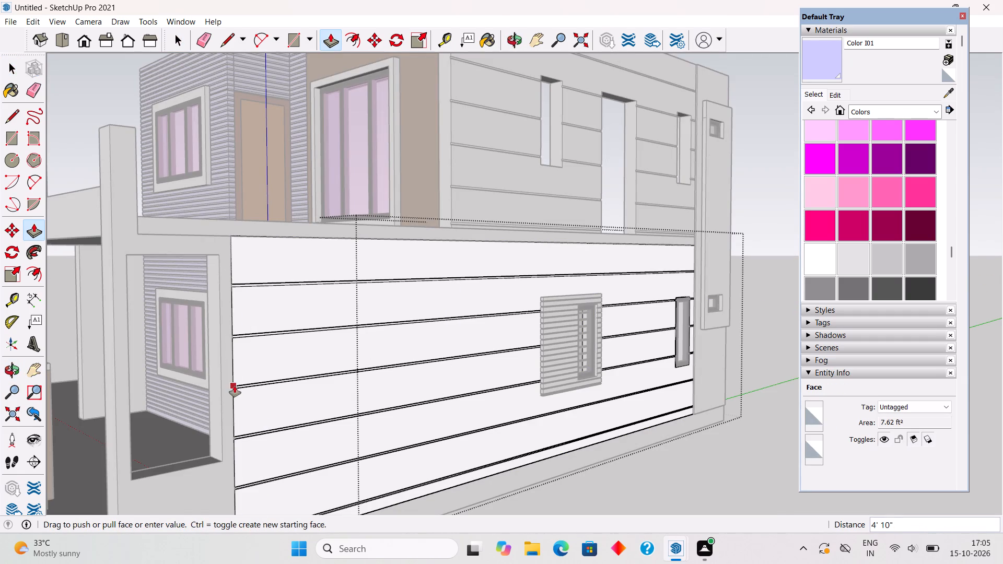
{"action": "left_click", "coordinate": [236, 387]}
{"action": "key", "text": "space"}
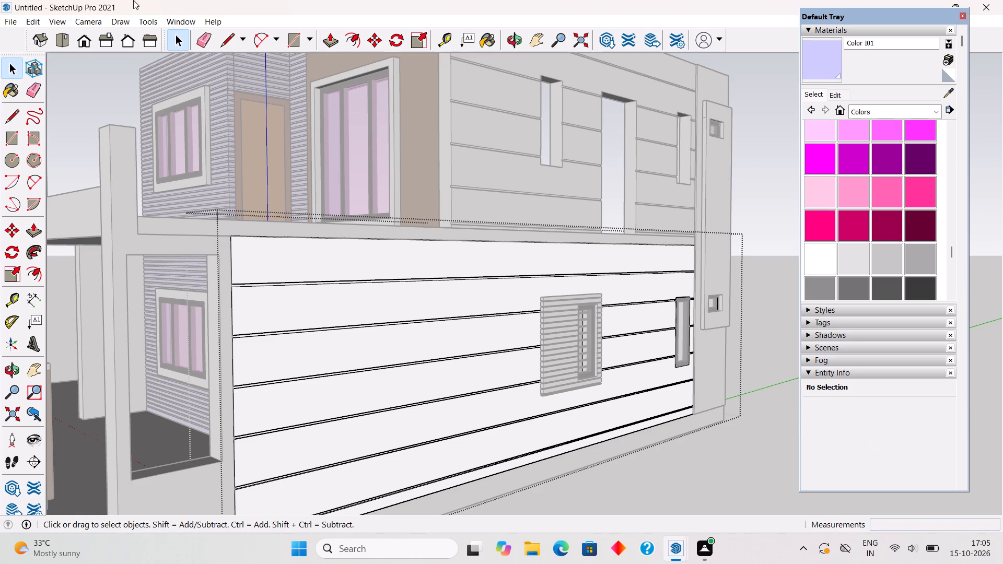
{"action": "left_click", "coordinate": [731, 436]}
Draw a 4' by 1' 6" rectangle over the narrow upper-floor window opening nearest the tall side panel.
{"action": "scroll", "coordinate": [470, 276], "scroll_direction": "down", "scroll_amount": 5}
{"action": "middle_click_drag", "start_coordinate": [382, 275], "coordinate": [321, 98]}
{"action": "scroll", "coordinate": [321, 98], "scroll_direction": "up", "scroll_amount": 1}
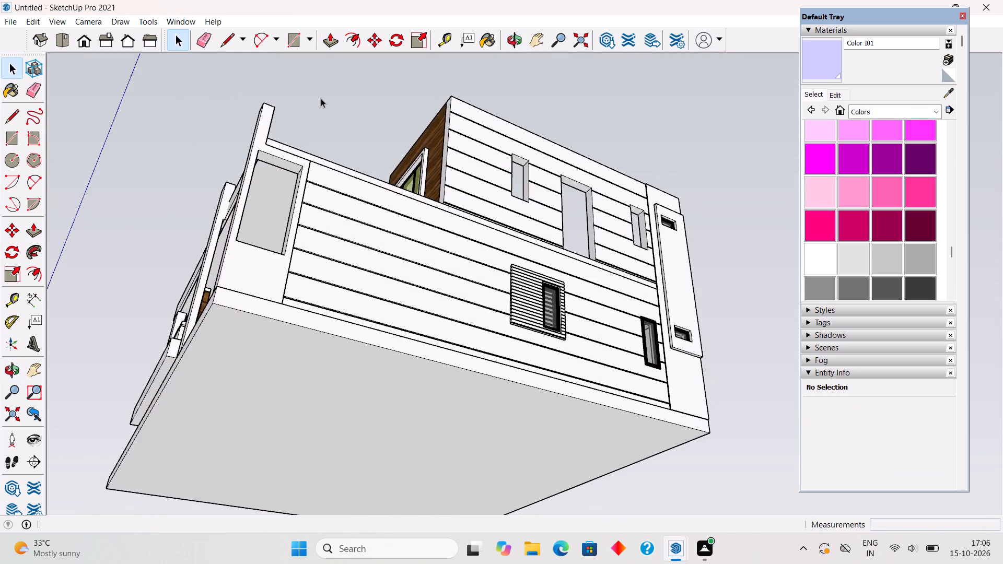
{"action": "scroll", "coordinate": [321, 103], "scroll_direction": "down", "scroll_amount": 6}
{"action": "middle_click_drag", "start_coordinate": [317, 149], "coordinate": [327, 400]}
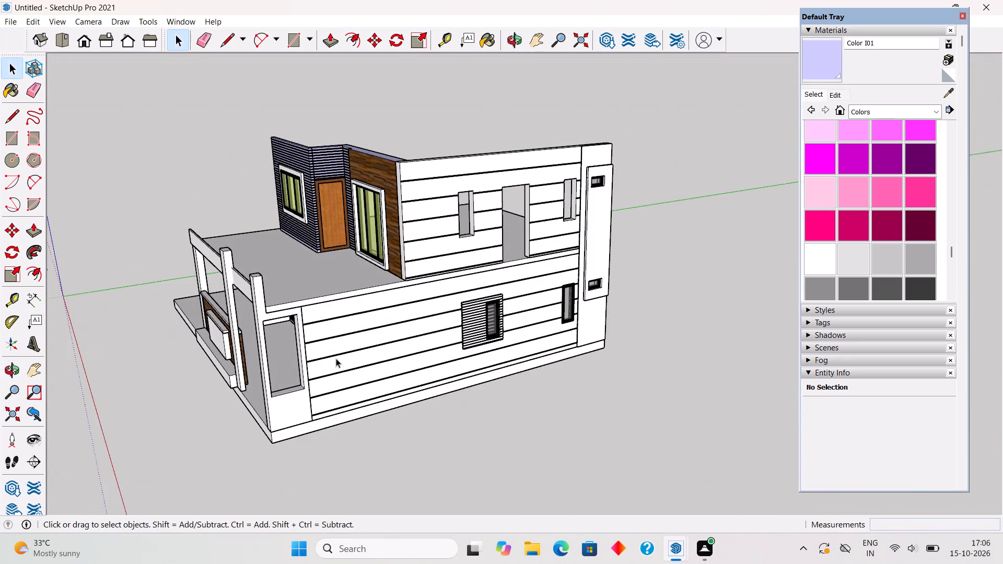
{"action": "middle_click_drag", "start_coordinate": [474, 268], "coordinate": [345, 328]}
{"action": "scroll", "coordinate": [563, 225], "scroll_direction": "up", "scroll_amount": 6}
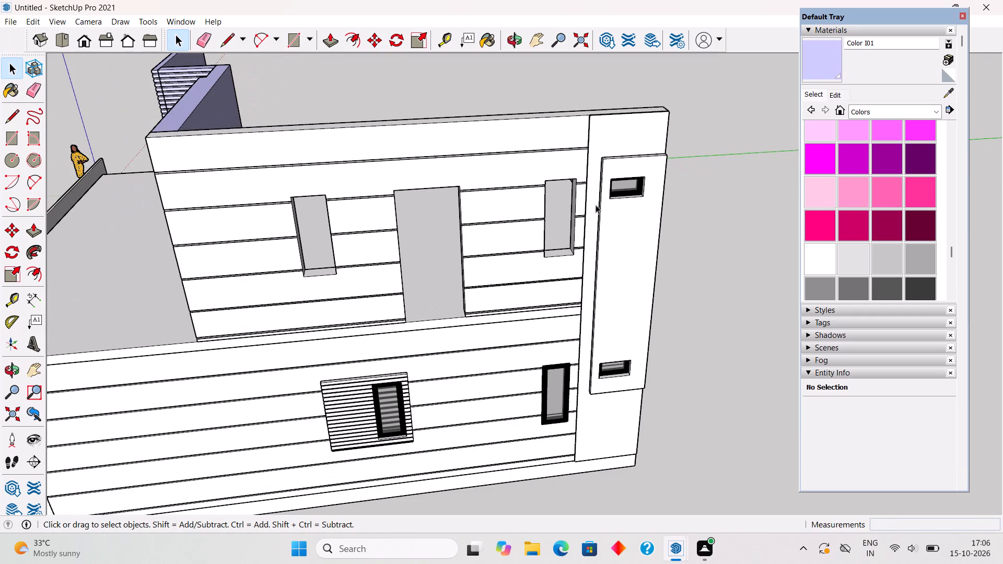
{"action": "middle_click_drag", "start_coordinate": [632, 226], "coordinate": [510, 191]}
{"action": "middle_click_drag", "start_coordinate": [528, 181], "coordinate": [582, 174]}
{"action": "scroll", "coordinate": [547, 175], "scroll_direction": "up", "scroll_amount": 4}
{"action": "middle_click_drag", "start_coordinate": [530, 168], "coordinate": [557, 165]}
{"action": "key", "text": "r"}
{"action": "left_click", "coordinate": [557, 119]}
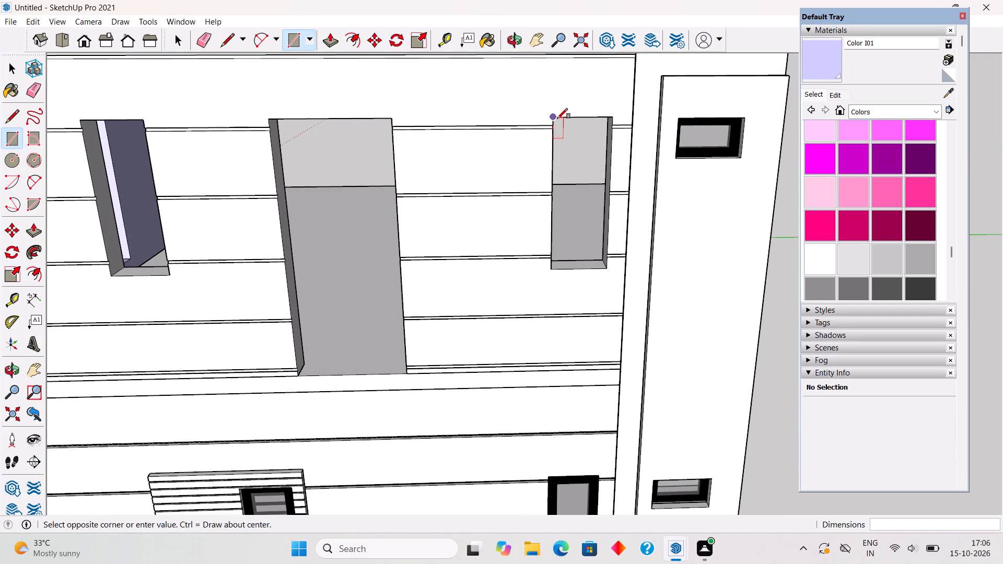
{"action": "left_click", "coordinate": [606, 270]}
Offset the window rectangle 3" inward and delete the inner face to leave a frame outline.
{"action": "key", "text": "f"}
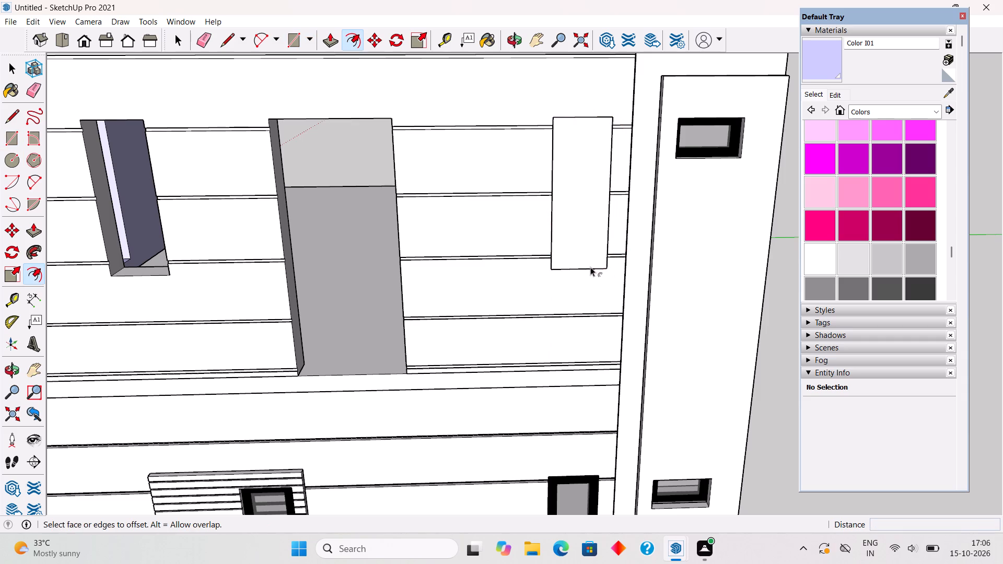
{"action": "left_click", "coordinate": [587, 264]}
{"action": "type", "text": "3\""}
{"action": "key", "text": "Return"}
{"action": "key", "text": "space"}
{"action": "left_click_drag", "start_coordinate": [586, 250], "coordinate": [592, 244]}
{"action": "left_click", "coordinate": [592, 227]}
{"action": "key", "text": "Delete"}
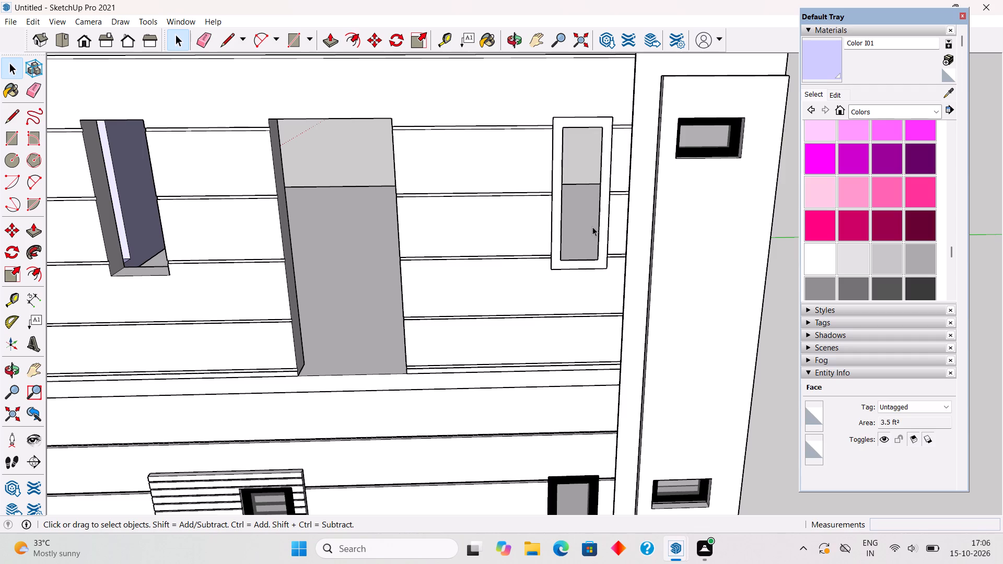
Extrude the narrow window's frame face 3" outward.
{"action": "left_click", "coordinate": [602, 262]}
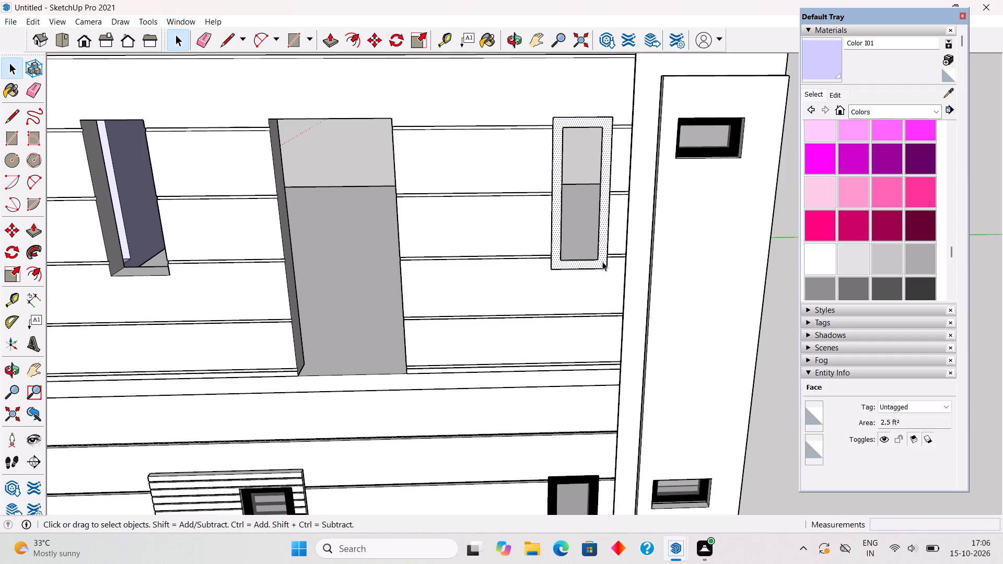
{"action": "key", "text": "p"}
{"action": "left_click", "coordinate": [602, 262]}
{"action": "type", "text": "3\""}
{"action": "key", "text": "Return"}
{"action": "key", "text": "space"}
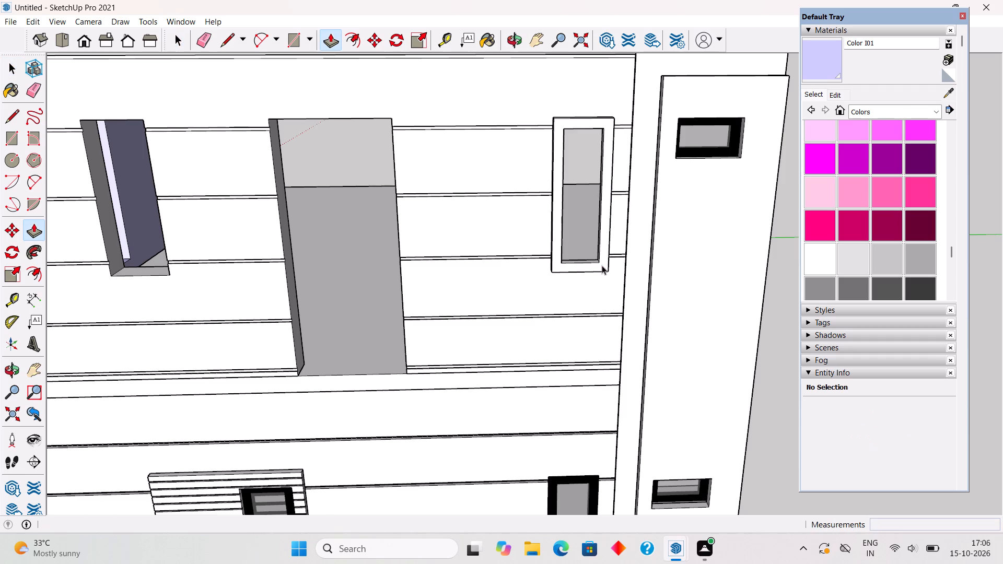
Group all the geometry of the extruded narrow window frame.
{"action": "middle_click_drag", "start_coordinate": [586, 296], "coordinate": [641, 334]}
{"action": "scroll", "coordinate": [612, 261], "scroll_direction": "up", "scroll_amount": 4}
{"action": "triple_click", "coordinate": [612, 261]}
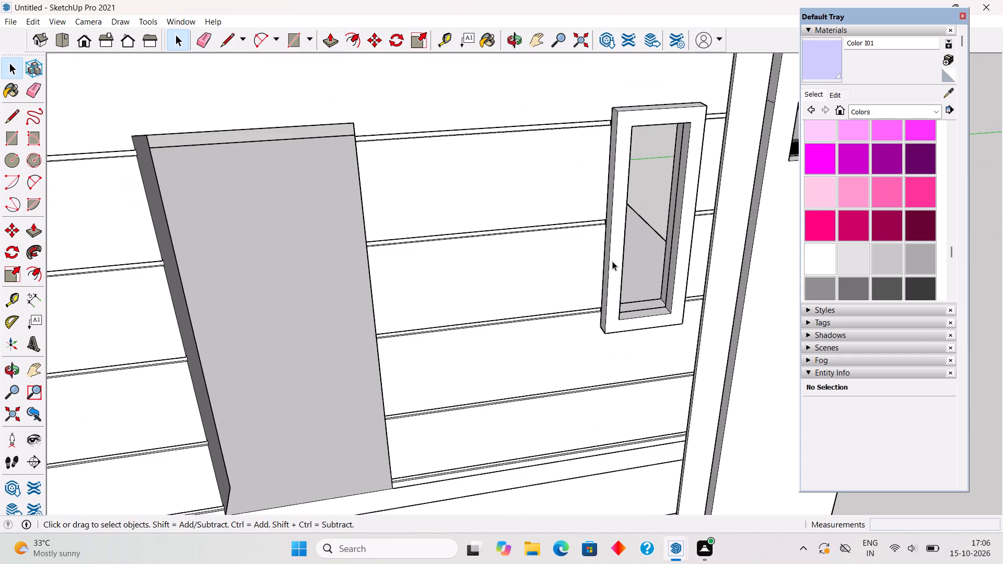
{"action": "right_click", "coordinate": [612, 261]}
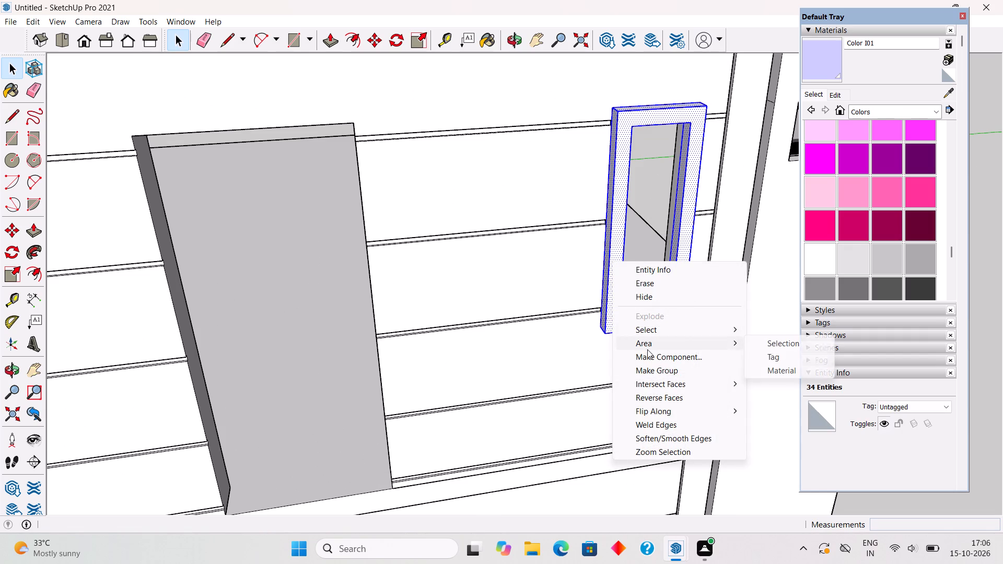
{"action": "left_click", "coordinate": [651, 370]}
Move the window frame group 3" back into the opening so its front is flush with the side wall.
{"action": "scroll", "coordinate": [637, 303], "scroll_direction": "down", "scroll_amount": 7}
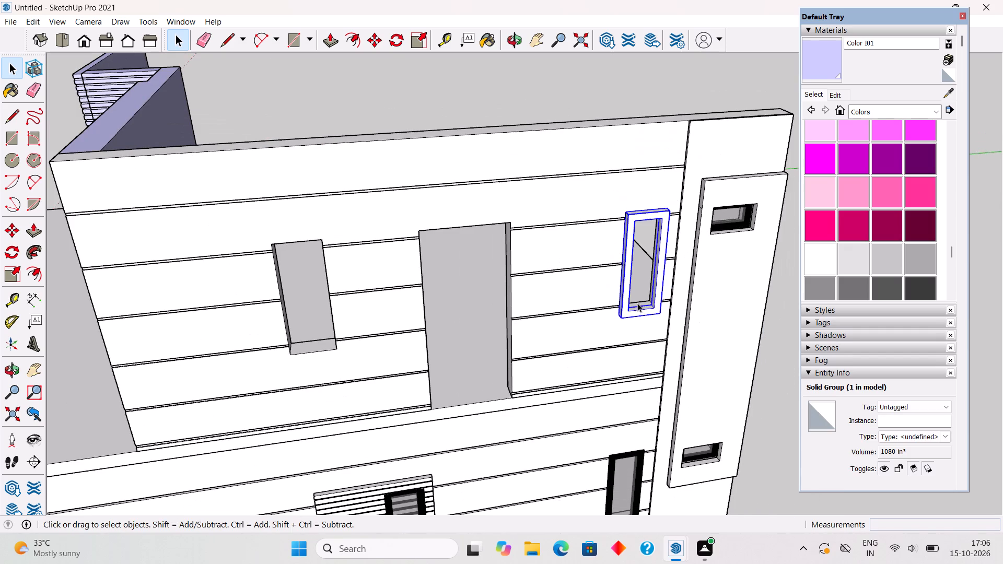
{"action": "middle_click_drag", "start_coordinate": [603, 302], "coordinate": [516, 293]}
{"action": "scroll", "coordinate": [569, 306], "scroll_direction": "up", "scroll_amount": 4}
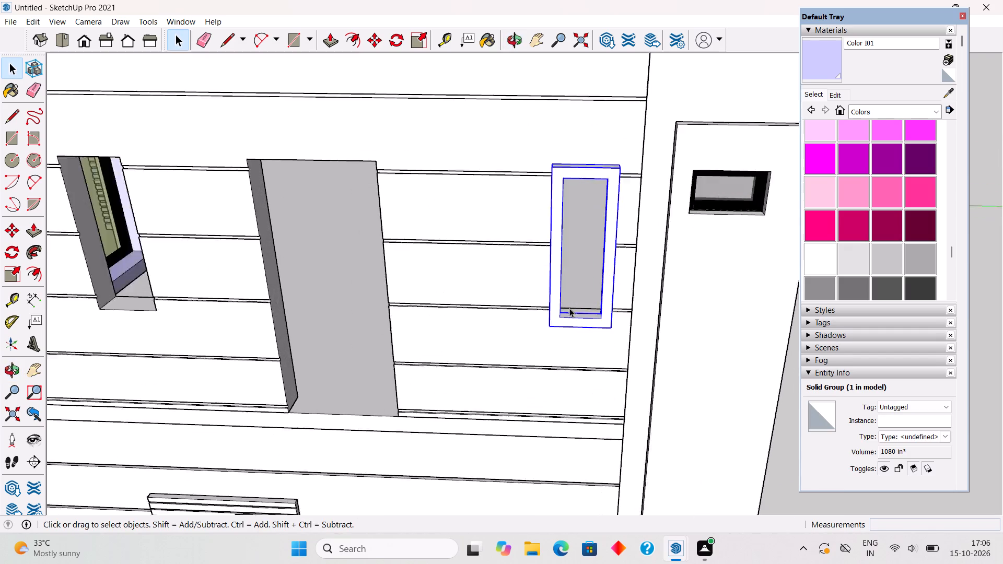
{"action": "middle_click_drag", "start_coordinate": [444, 361], "coordinate": [540, 344]}
{"action": "scroll", "coordinate": [652, 297], "scroll_direction": "up", "scroll_amount": 4}
{"action": "key", "text": "m"}
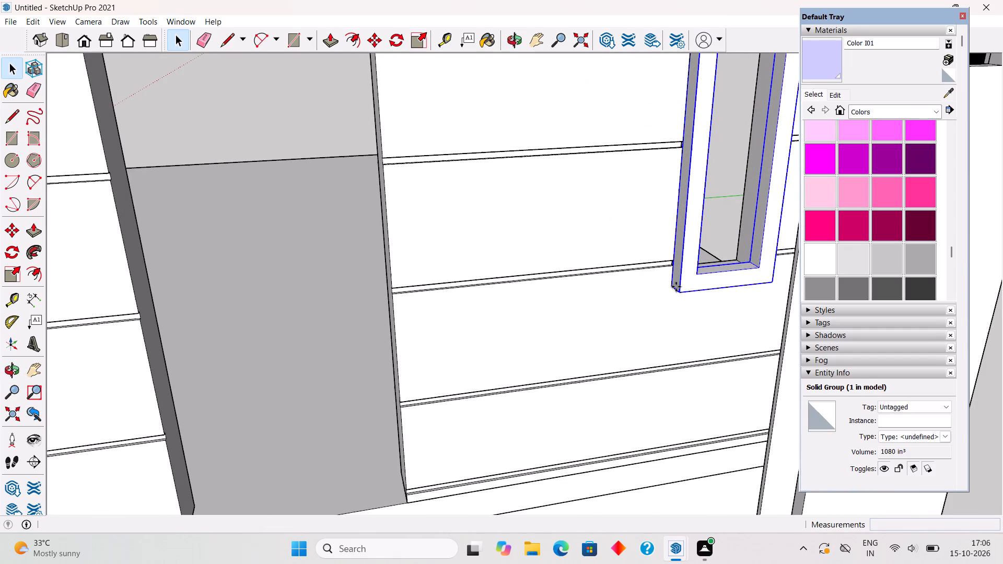
{"action": "left_click", "coordinate": [680, 293]}
{"action": "left_click", "coordinate": [675, 283]}
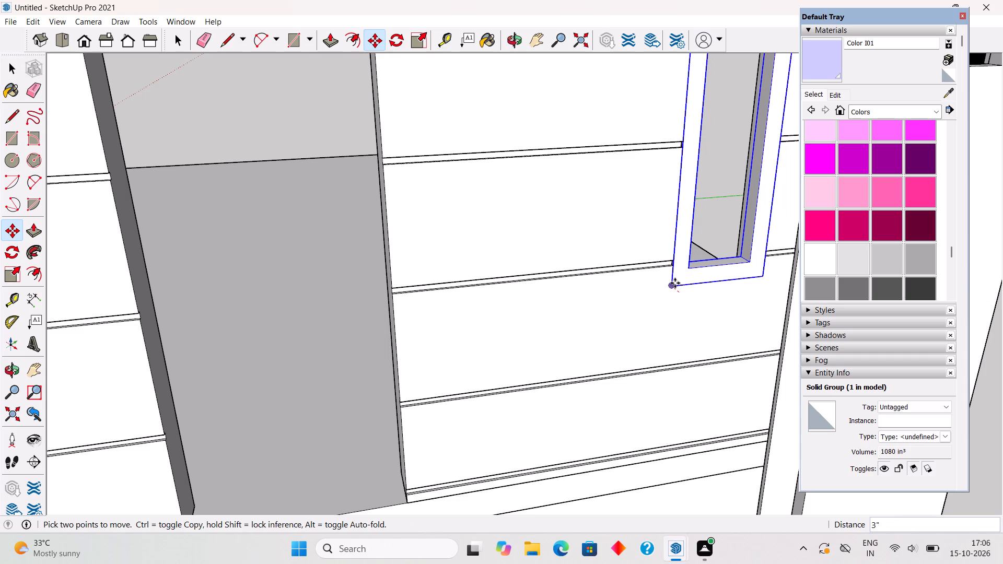
{"action": "key", "text": "space"}
{"action": "left_click", "coordinate": [704, 198]}
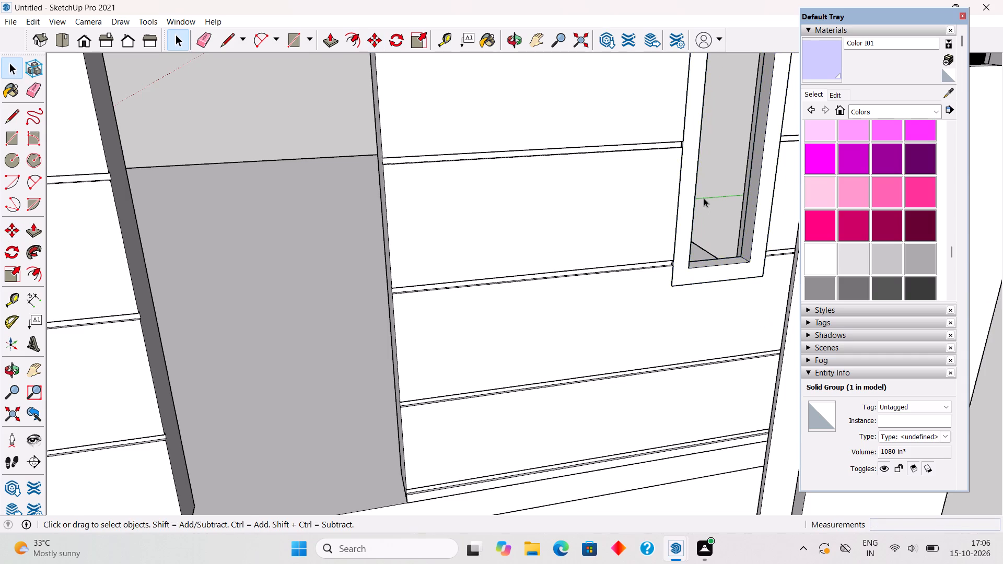
Draw a 3' 6" by 1' rectangle filling the inside of the narrow window frame on the upper side wall.
{"action": "scroll", "coordinate": [704, 198], "scroll_direction": "down", "scroll_amount": 10}
{"action": "middle_click_drag", "start_coordinate": [716, 188], "coordinate": [684, 195]}
{"action": "scroll", "coordinate": [755, 168], "scroll_direction": "up", "scroll_amount": 6}
{"action": "key", "text": "r"}
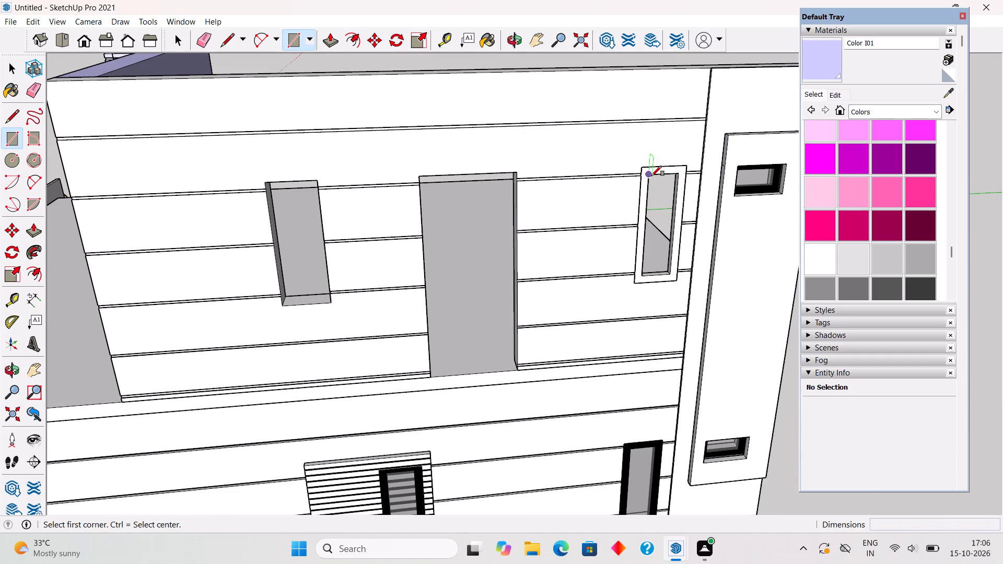
{"action": "left_click", "coordinate": [651, 176]}
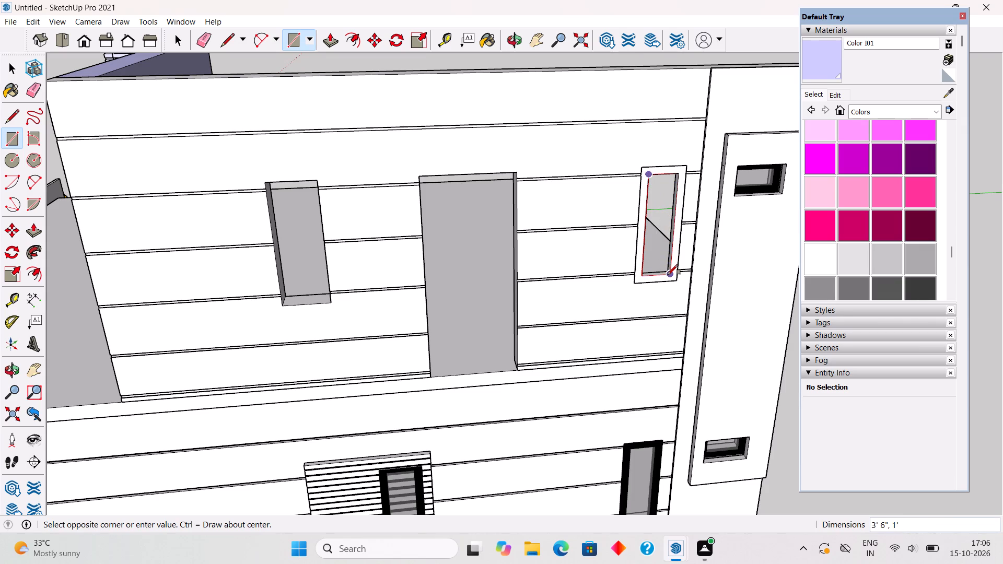
{"action": "left_click", "coordinate": [668, 275]}
Group the new pane face and its edges inside the narrow window frame.
{"action": "key", "text": "space"}
{"action": "triple_click", "coordinate": [660, 259]}
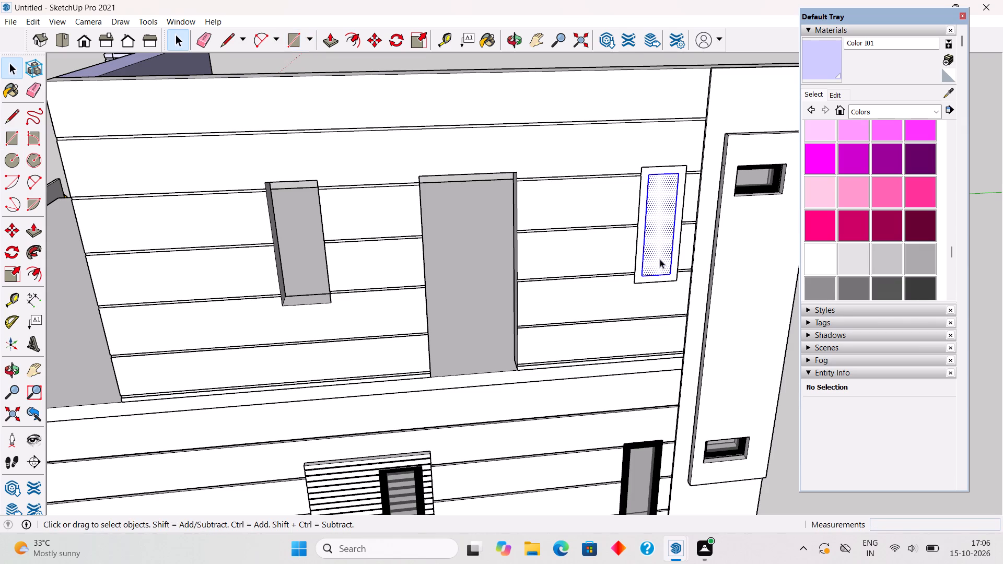
{"action": "right_click", "coordinate": [660, 258]}
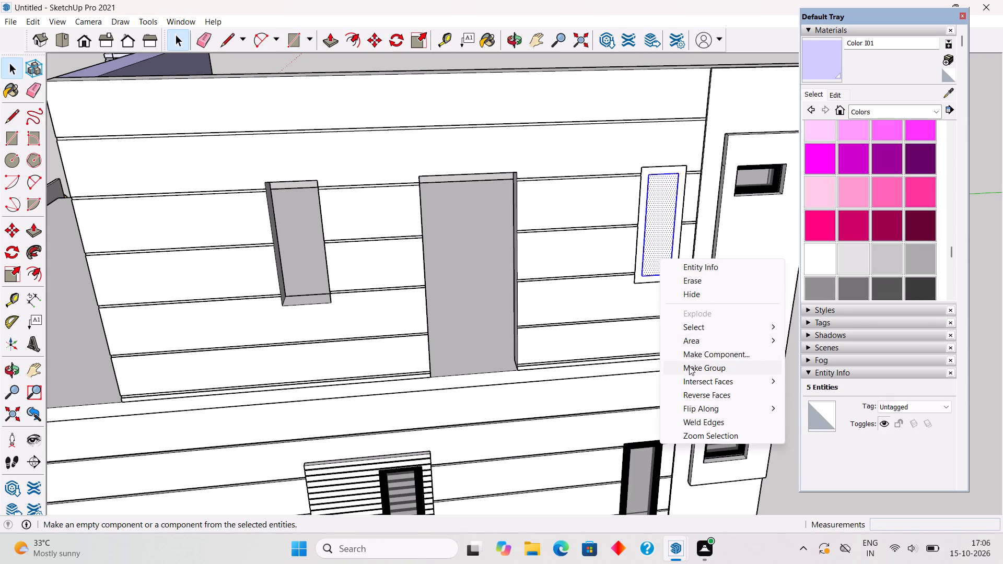
{"action": "left_click", "coordinate": [689, 366]}
{"action": "left_click", "coordinate": [781, 443]}
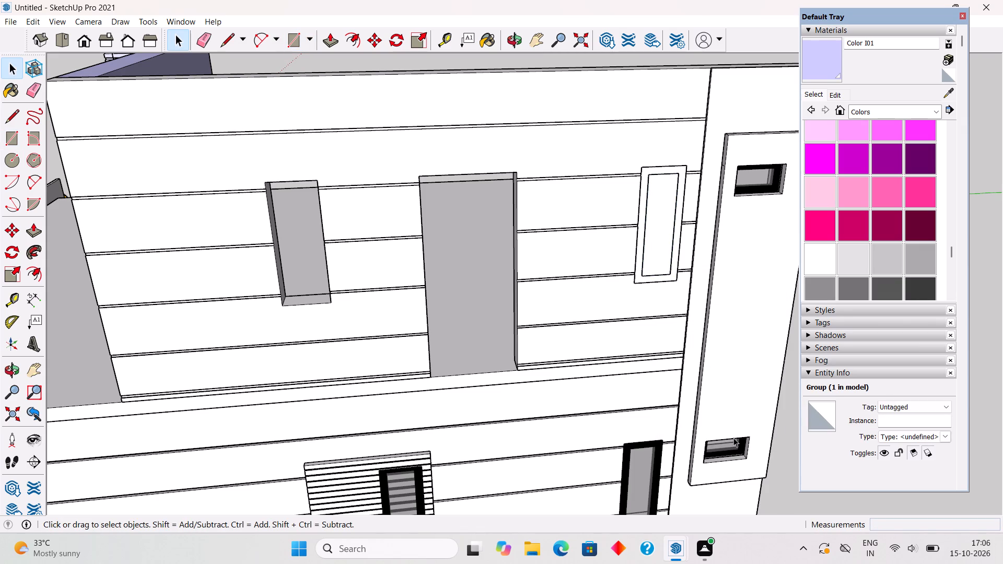
Draw a 7' by 3' rectangle covering the tall middle opening in the upper side wall.
{"action": "key", "text": "r"}
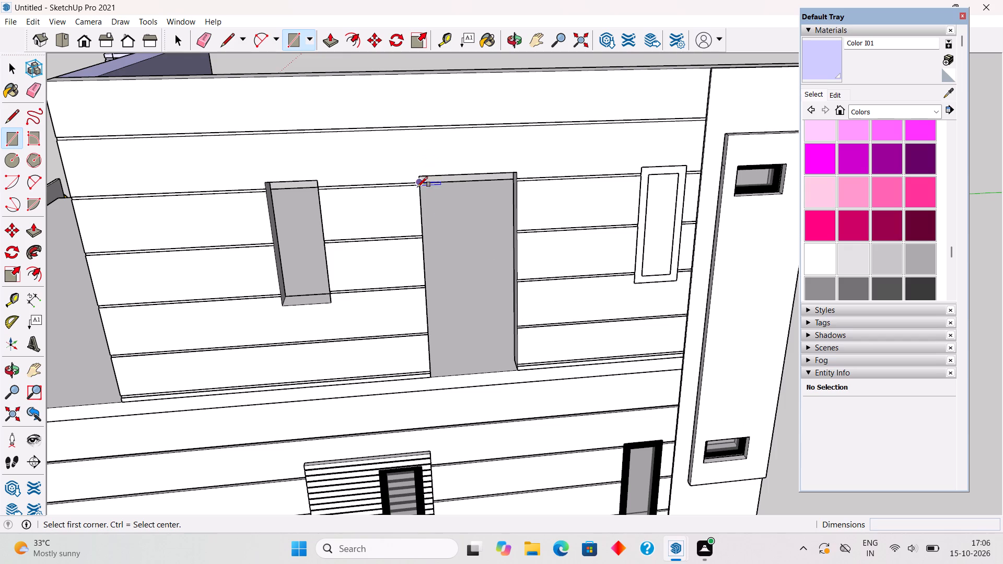
{"action": "left_click", "coordinate": [419, 177]}
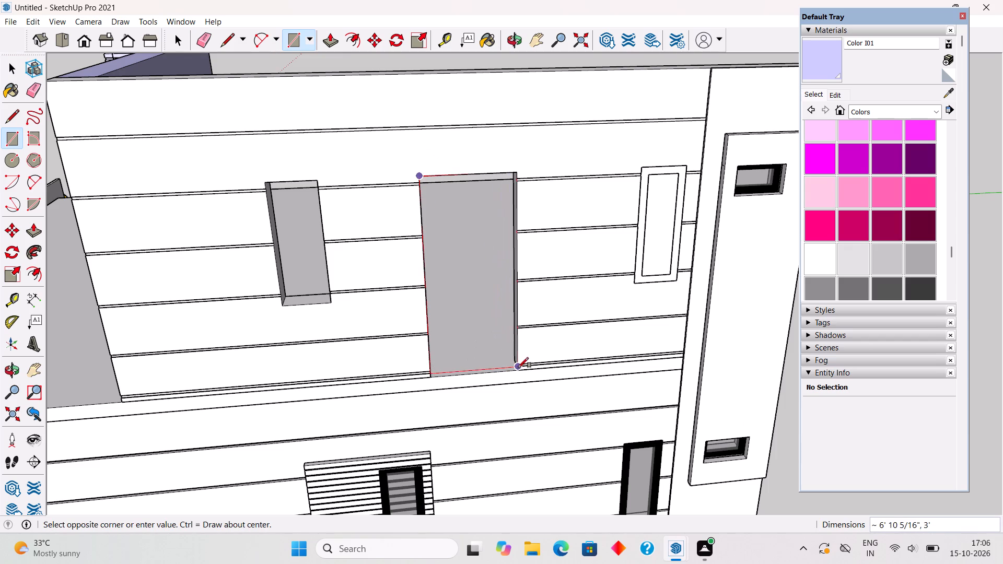
{"action": "scroll", "coordinate": [518, 368], "scroll_direction": "up", "scroll_amount": 12}
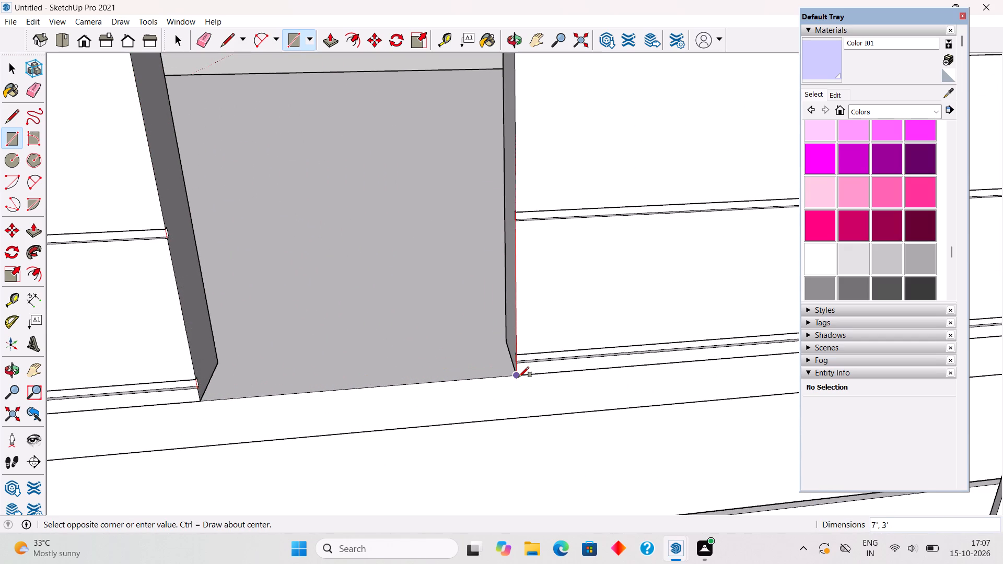
{"action": "left_click", "coordinate": [519, 377]}
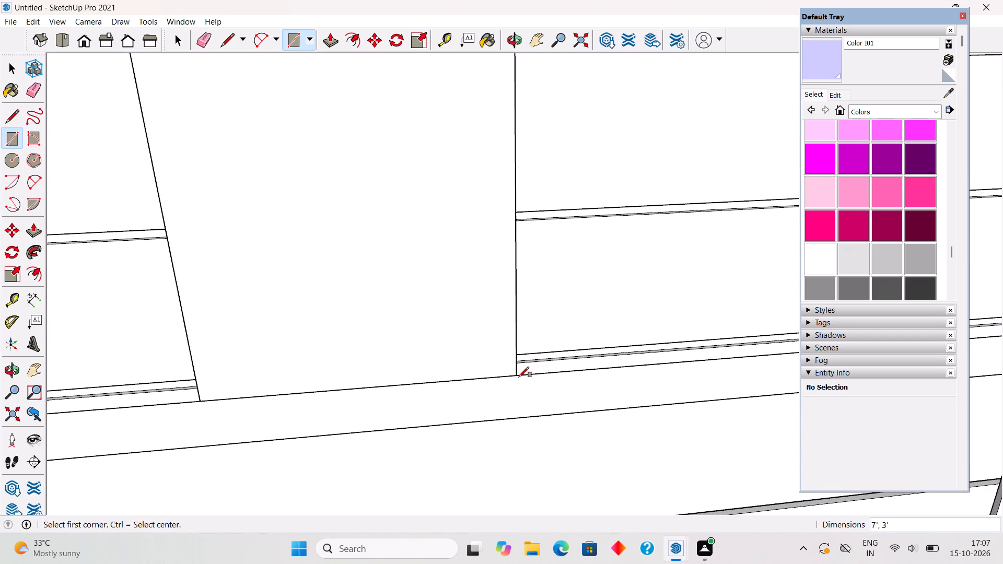
Offset the tall rectangle 3" inward and delete the inner face to leave a frame outline.
{"action": "key", "text": "f"}
{"action": "left_click", "coordinate": [497, 371]}
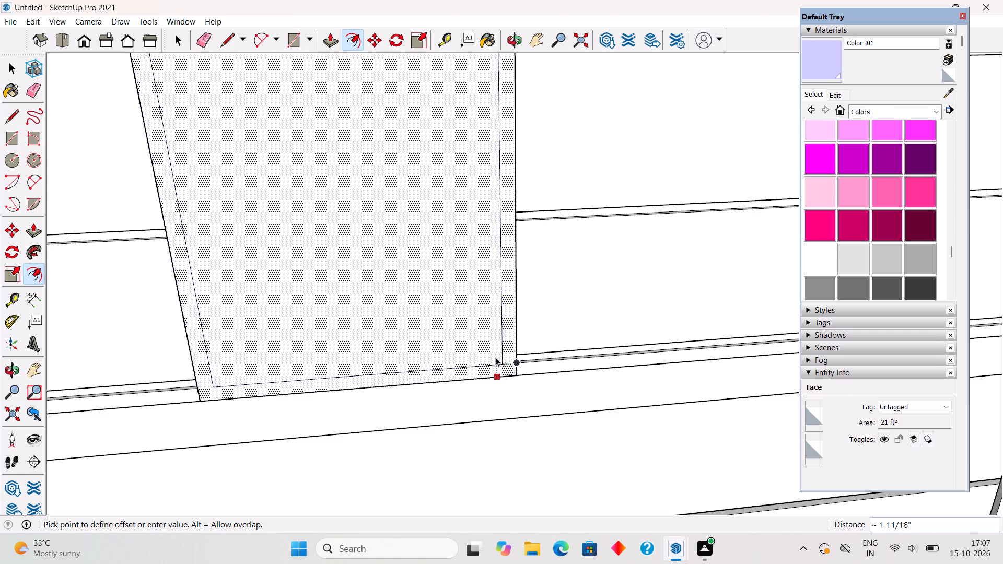
{"action": "type", "text": "3\""}
{"action": "key", "text": "Return"}
{"action": "key", "text": "space"}
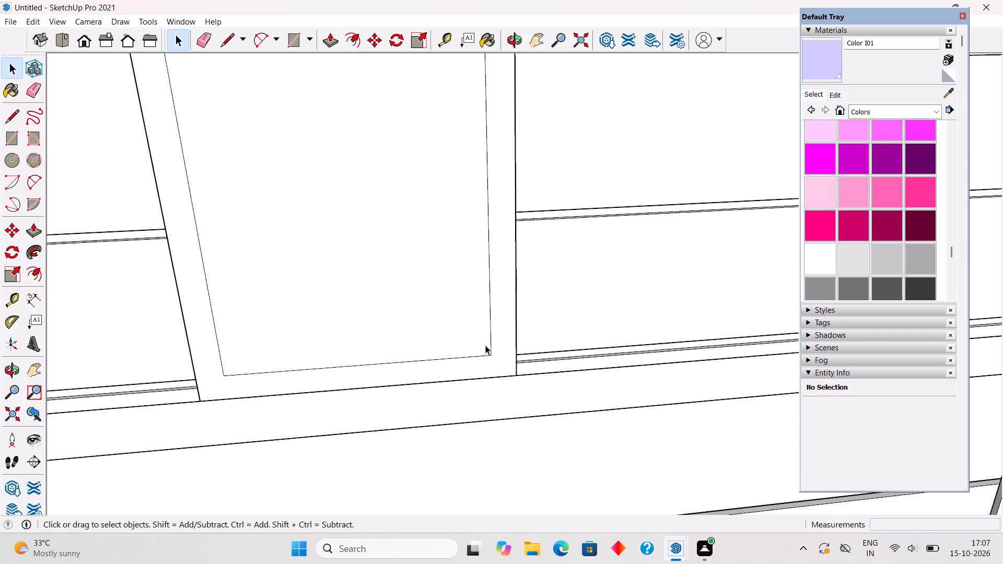
{"action": "left_click", "coordinate": [485, 345]}
{"action": "key", "text": "Delete"}
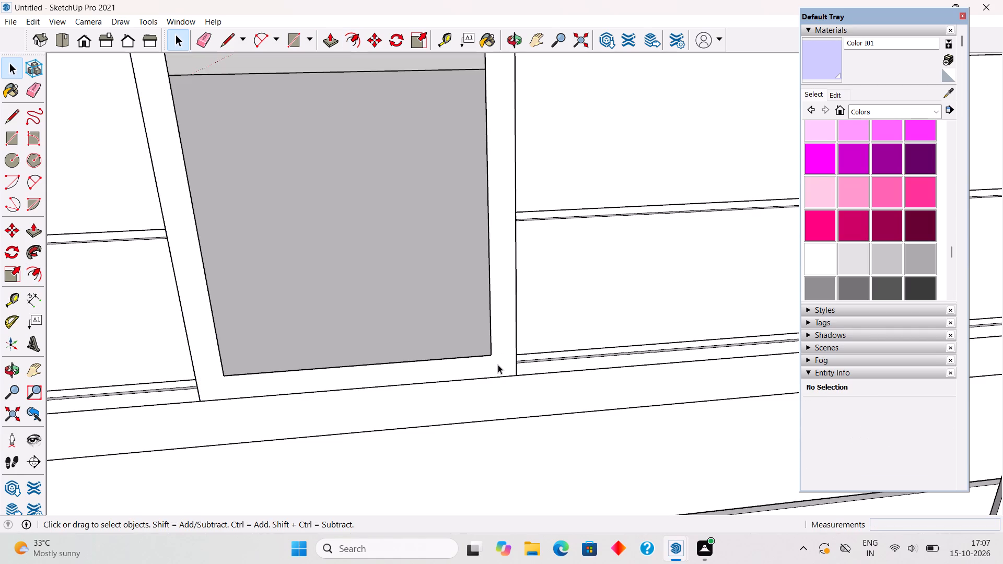
Extrude the tall opening's frame face 3" outward.
{"action": "left_click", "coordinate": [498, 365]}
{"action": "key", "text": "p"}
{"action": "left_click", "coordinate": [498, 365]}
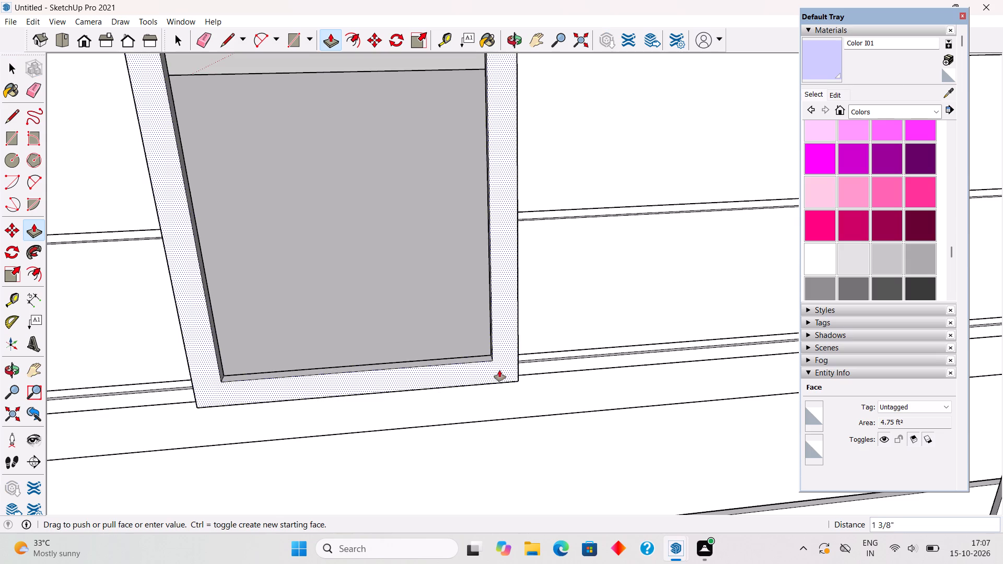
{"action": "type", "text": "3\""}
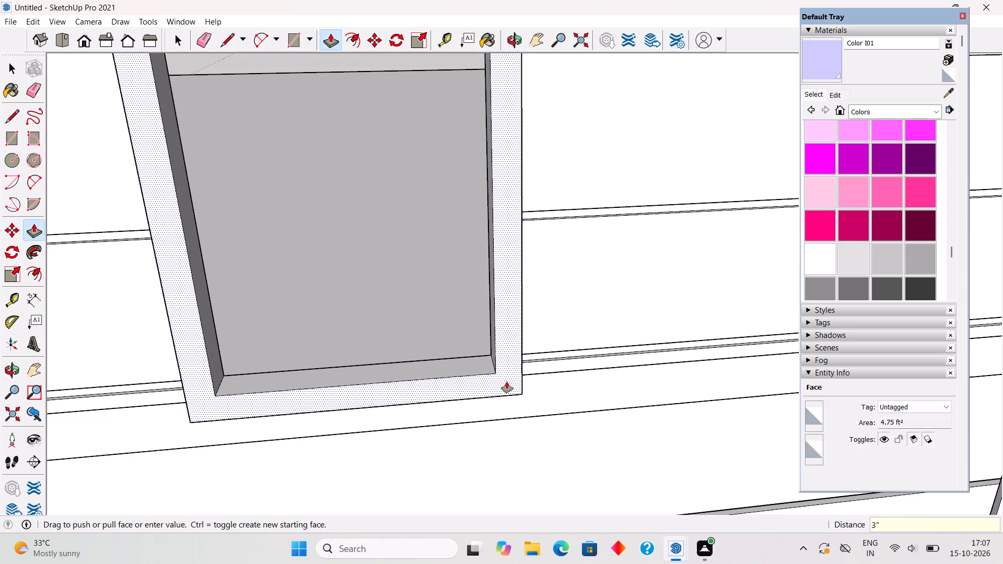
{"action": "key", "text": "Return"}
{"action": "key", "text": "space"}
Group all the geometry of the extruded tall frame.
{"action": "scroll", "coordinate": [507, 382], "scroll_direction": "down", "scroll_amount": 3}
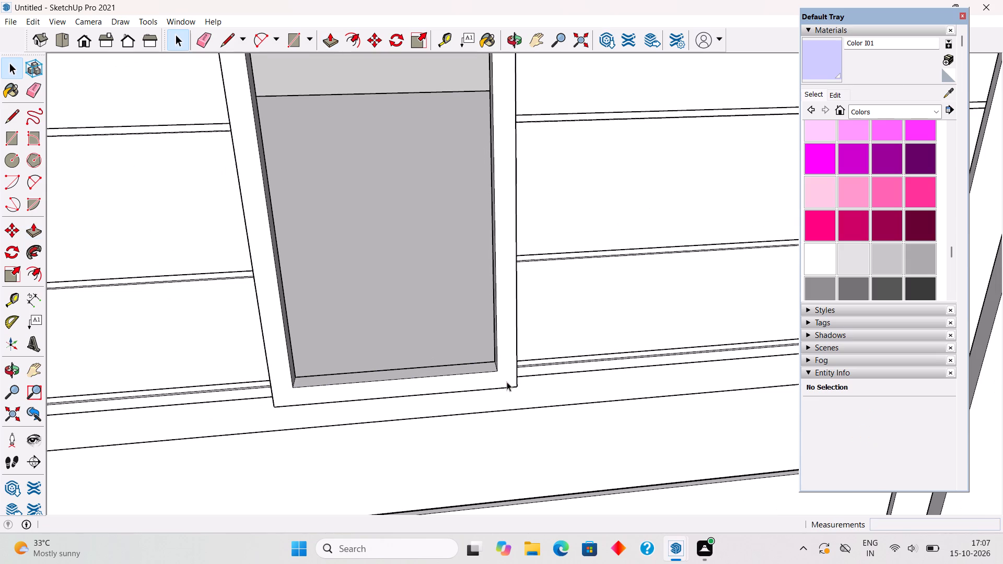
{"action": "triple_click", "coordinate": [506, 381]}
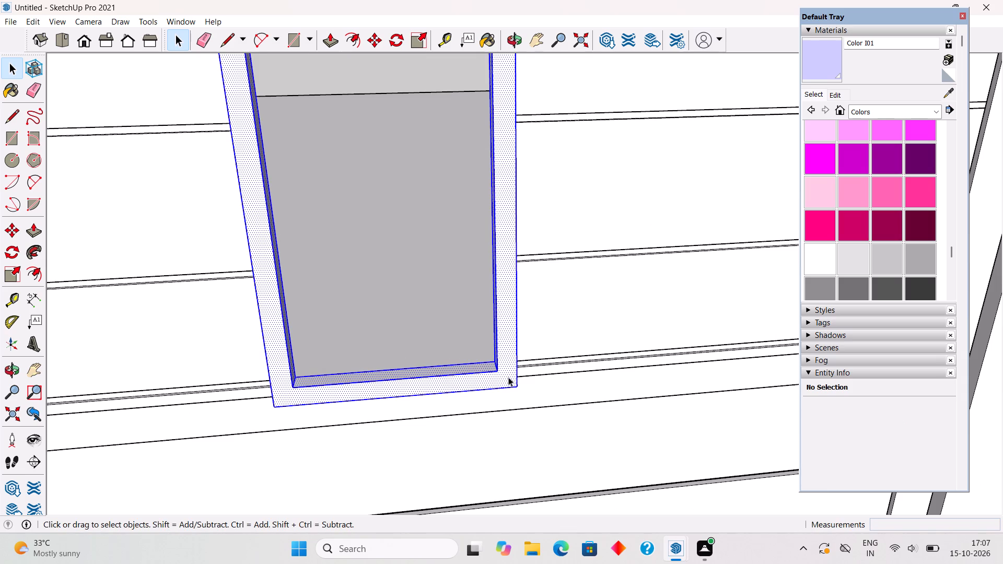
{"action": "right_click", "coordinate": [508, 377]}
{"action": "left_click", "coordinate": [568, 286]}
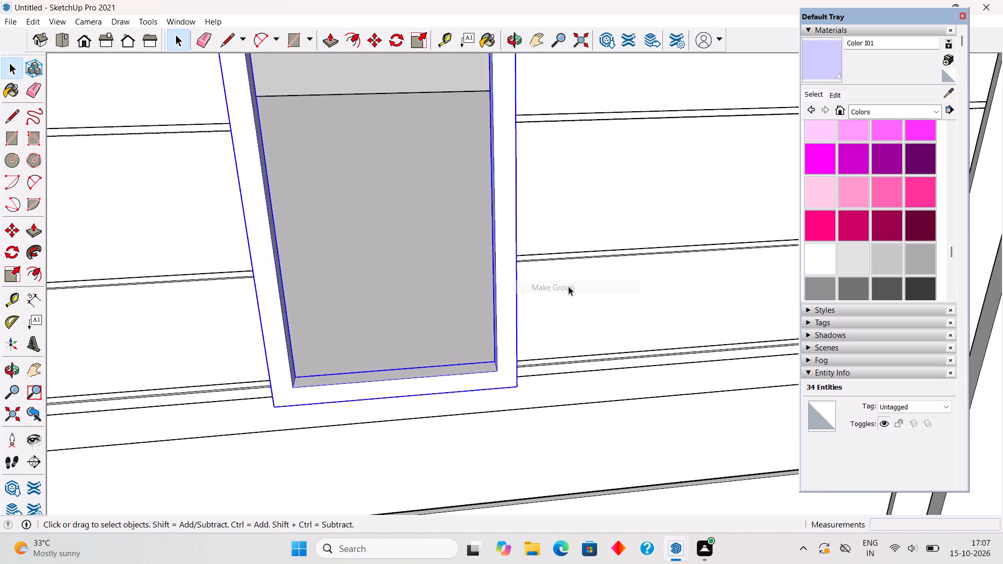
{"action": "scroll", "coordinate": [568, 297], "scroll_direction": "down", "scroll_amount": 5}
{"action": "left_click", "coordinate": [458, 91]}
Move the tall frame group 3" back into its opening so its front is flush with the side wall.
{"action": "middle_click_drag", "start_coordinate": [504, 214], "coordinate": [410, 248]}
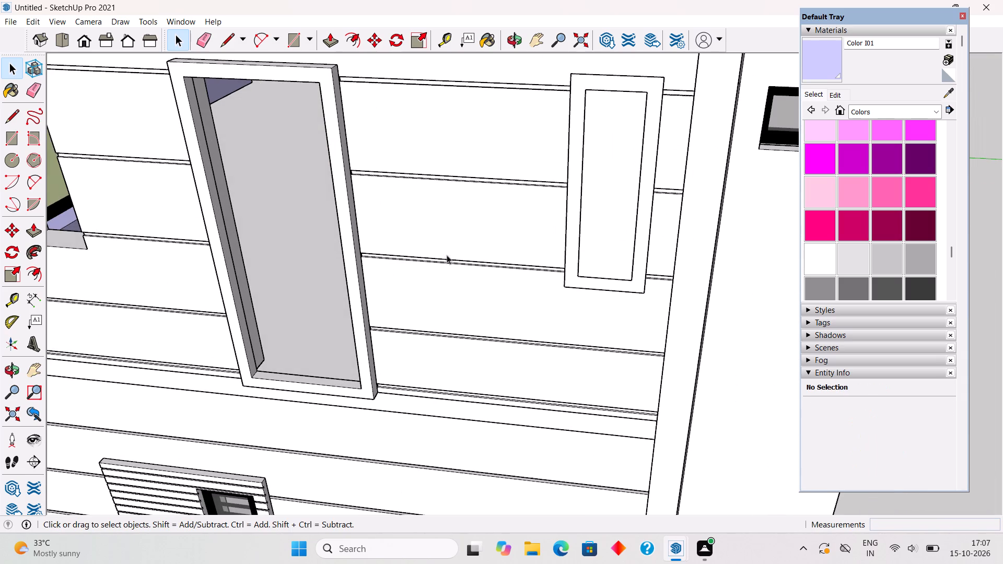
{"action": "scroll", "coordinate": [393, 393], "scroll_direction": "up", "scroll_amount": 8}
{"action": "middle_click_drag", "start_coordinate": [377, 379], "coordinate": [427, 363]}
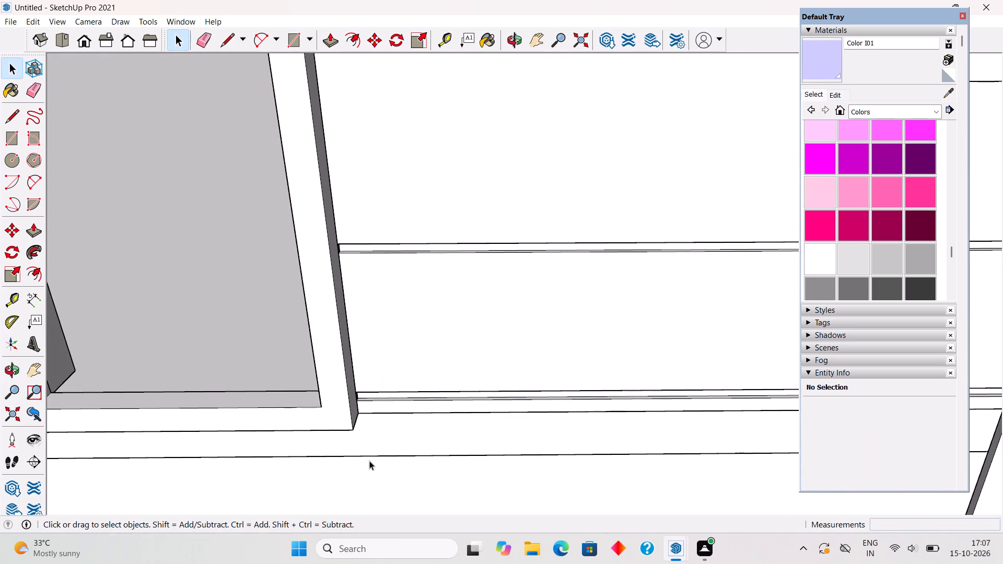
{"action": "scroll", "coordinate": [307, 455], "scroll_direction": "up", "scroll_amount": 4}
{"action": "key", "text": "m"}
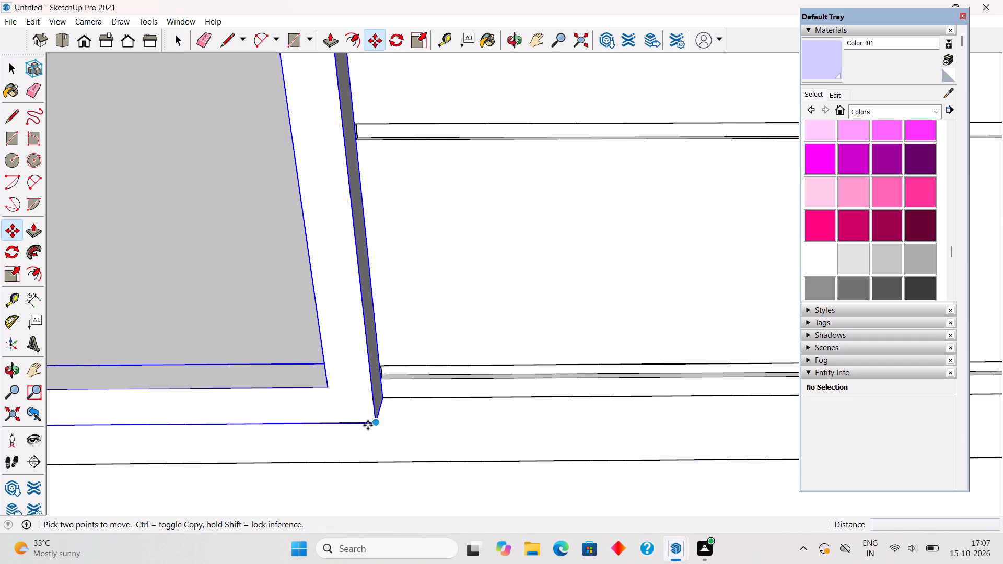
{"action": "left_click", "coordinate": [375, 426]}
{"action": "left_click", "coordinate": [384, 397]}
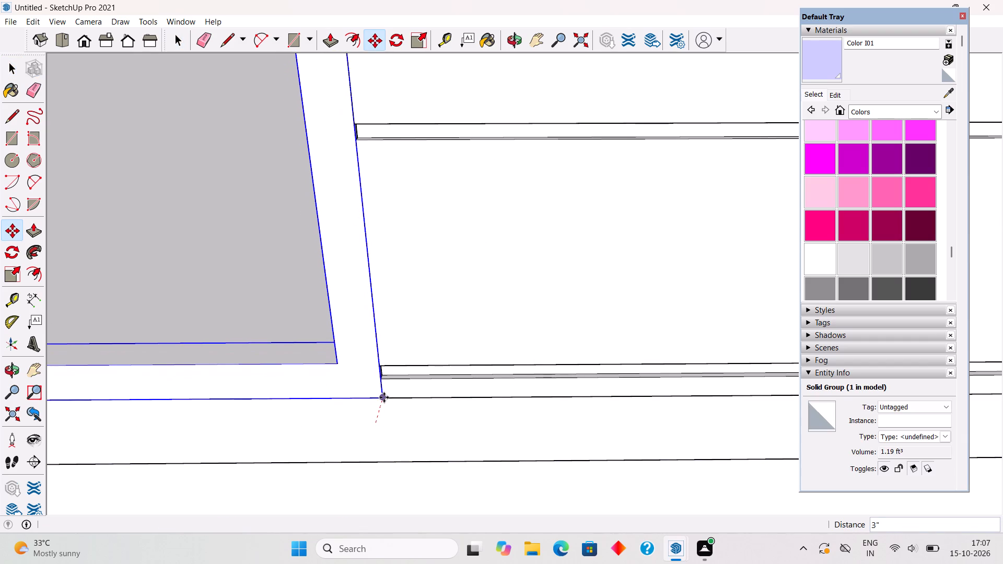
{"action": "key", "text": "space"}
Draw a rectangle filling the inside of the tall frame, between its opposite inner corners.
{"action": "scroll", "coordinate": [384, 397], "scroll_direction": "down", "scroll_amount": 20}
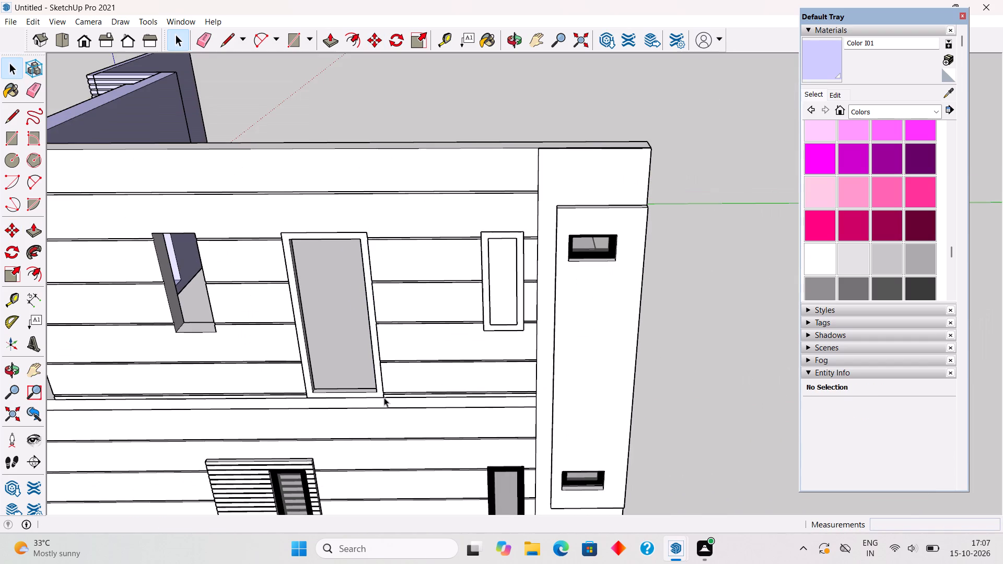
{"action": "left_click", "coordinate": [687, 383]}
{"action": "middle_click_drag", "start_coordinate": [429, 398], "coordinate": [517, 357]}
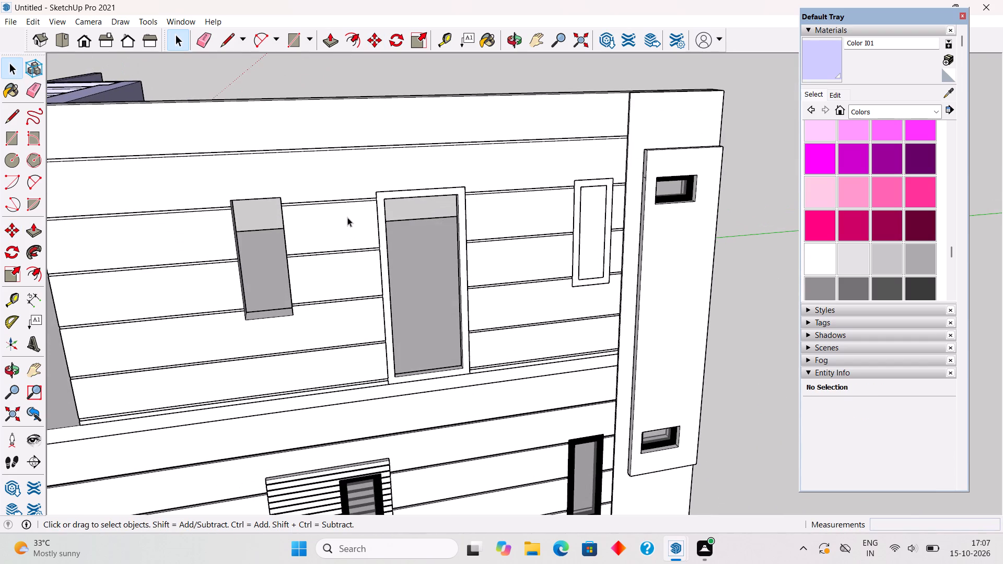
{"action": "key", "text": "r"}
{"action": "left_click", "coordinate": [384, 199]}
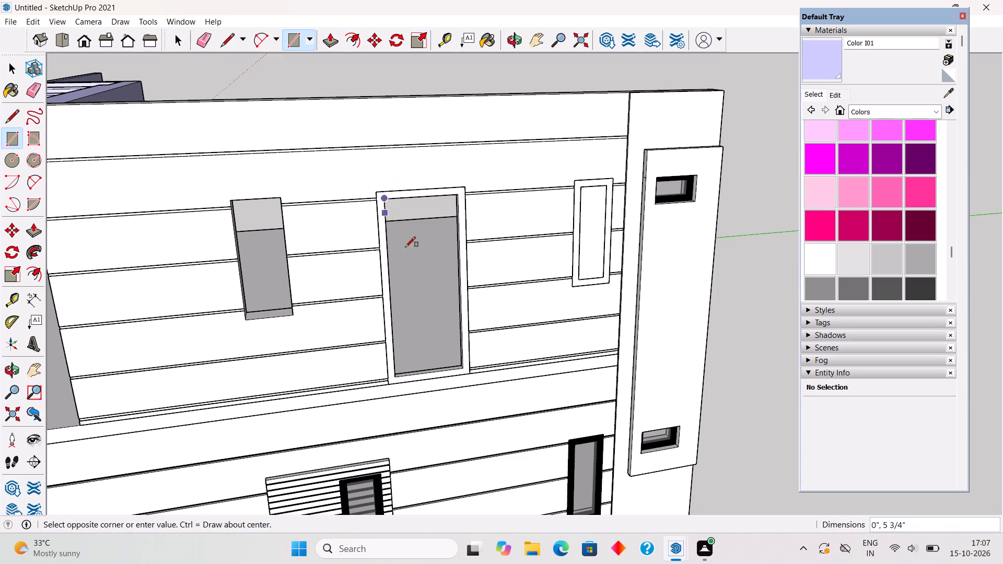
{"action": "left_click", "coordinate": [463, 368]}
{"action": "key", "text": "space"}
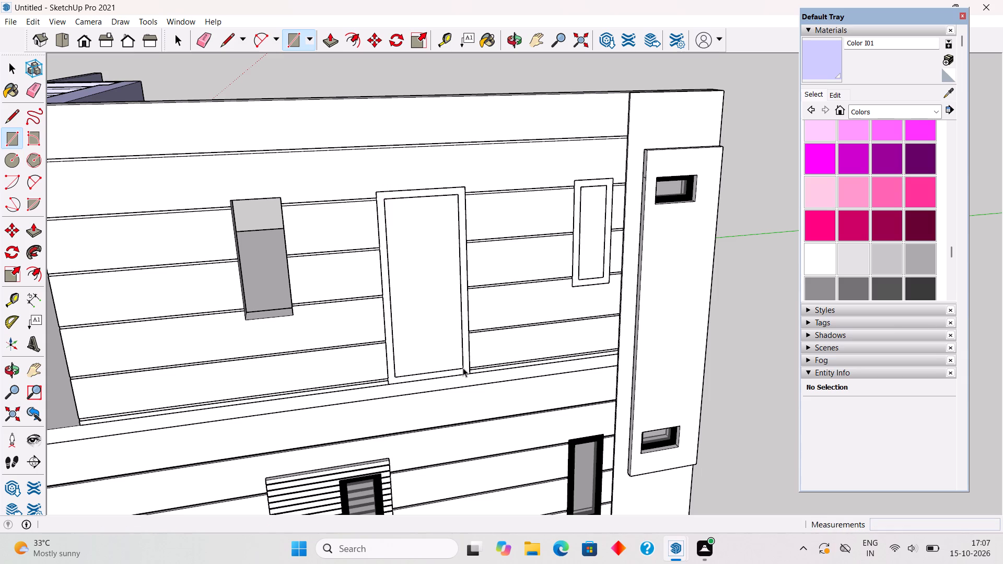
Extrude the panel face inside the tall frame 2" outward.
{"action": "key", "text": "p"}
{"action": "left_click", "coordinate": [452, 349]}
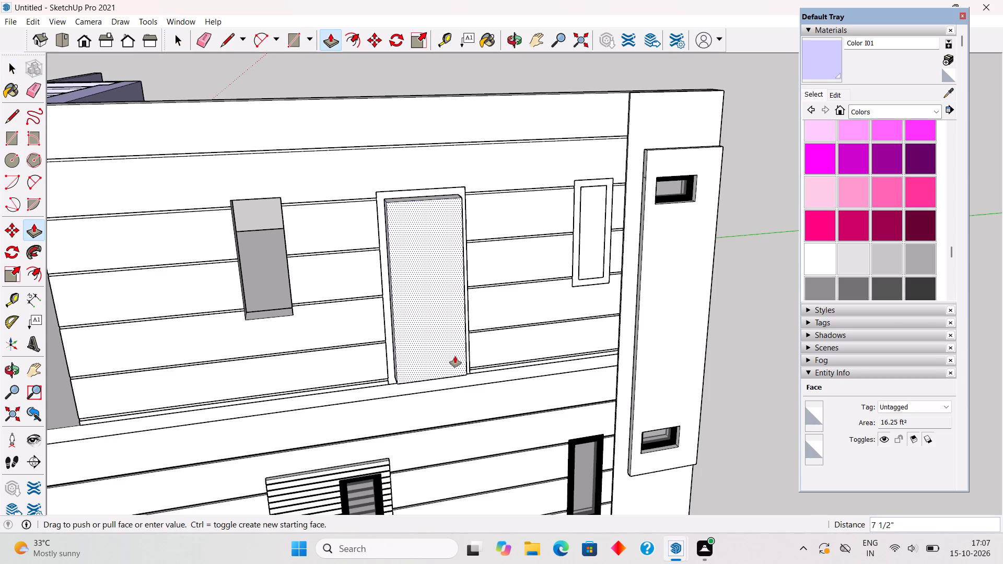
{"action": "type", "text": "2\""}
{"action": "key", "text": "Return"}
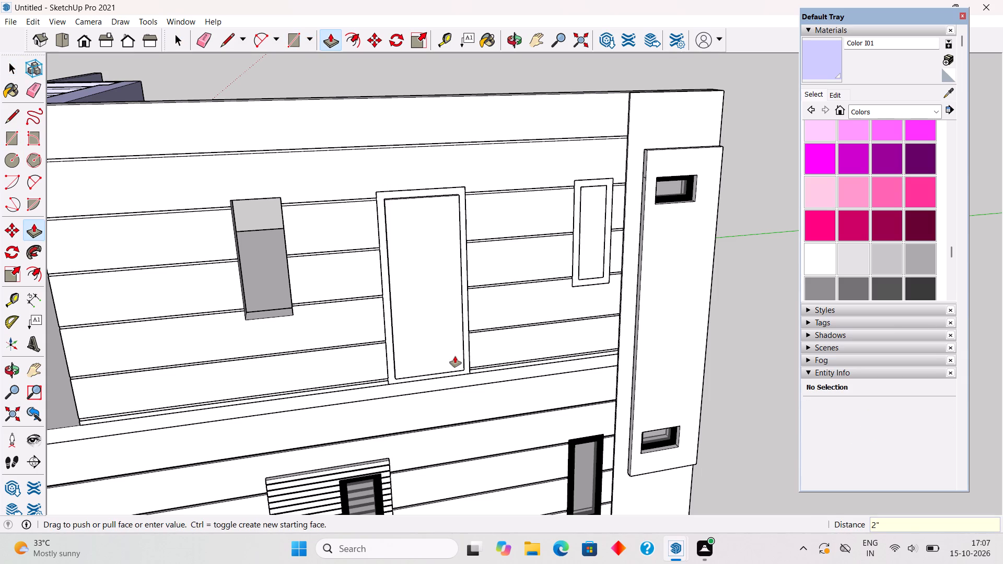
{"action": "key", "text": "space"}
Group all the geometry of the extruded panel inside the tall frame.
{"action": "triple_click", "coordinate": [455, 356]}
{"action": "right_click", "coordinate": [455, 356]}
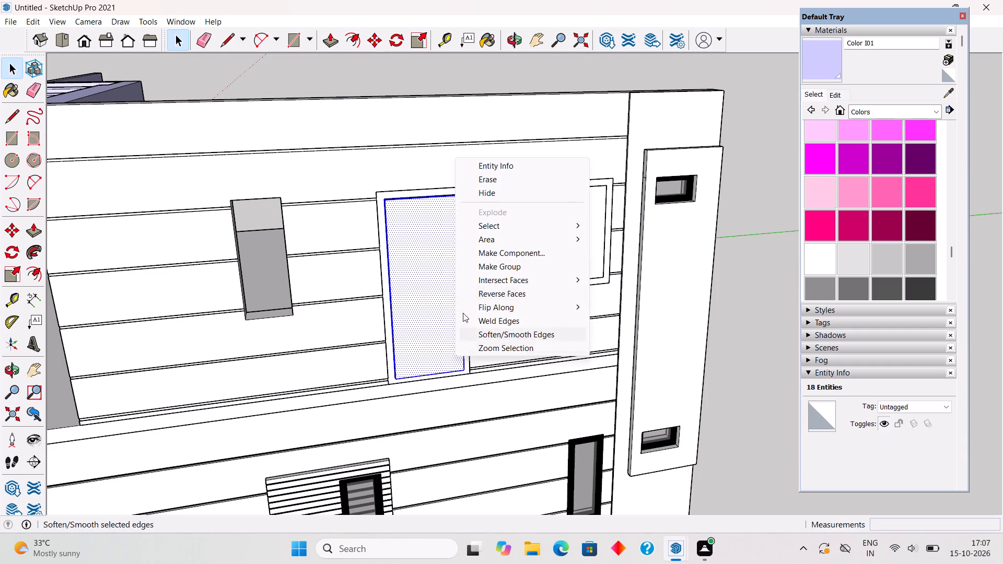
{"action": "left_click", "coordinate": [491, 268]}
Move the panel group back into the tall frame so its front face is flush with the frame.
{"action": "middle_click_drag", "start_coordinate": [482, 319], "coordinate": [335, 351]}
{"action": "scroll", "coordinate": [329, 360], "scroll_direction": "up", "scroll_amount": 5}
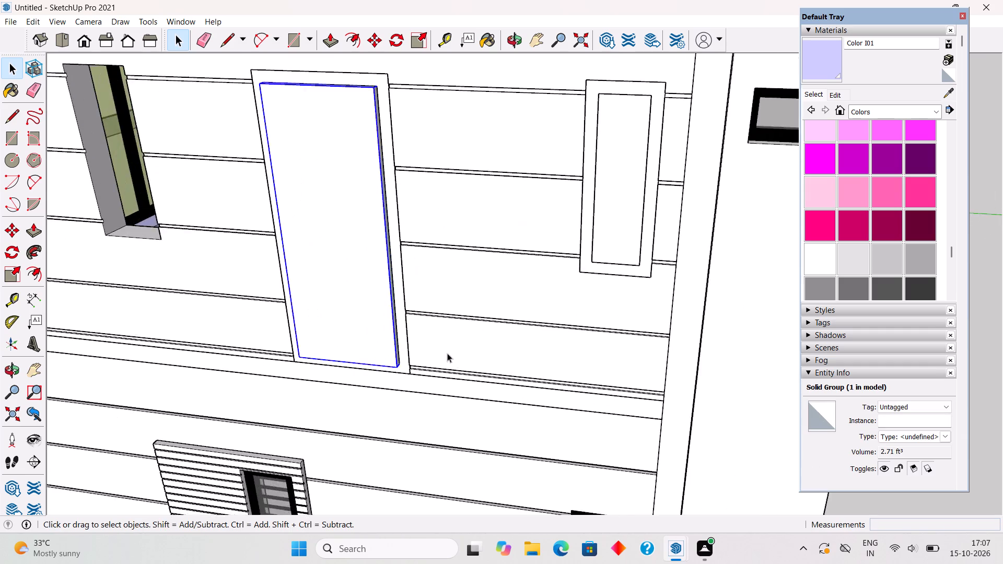
{"action": "scroll", "coordinate": [447, 353], "scroll_direction": "up", "scroll_amount": 8}
{"action": "key", "text": "m"}
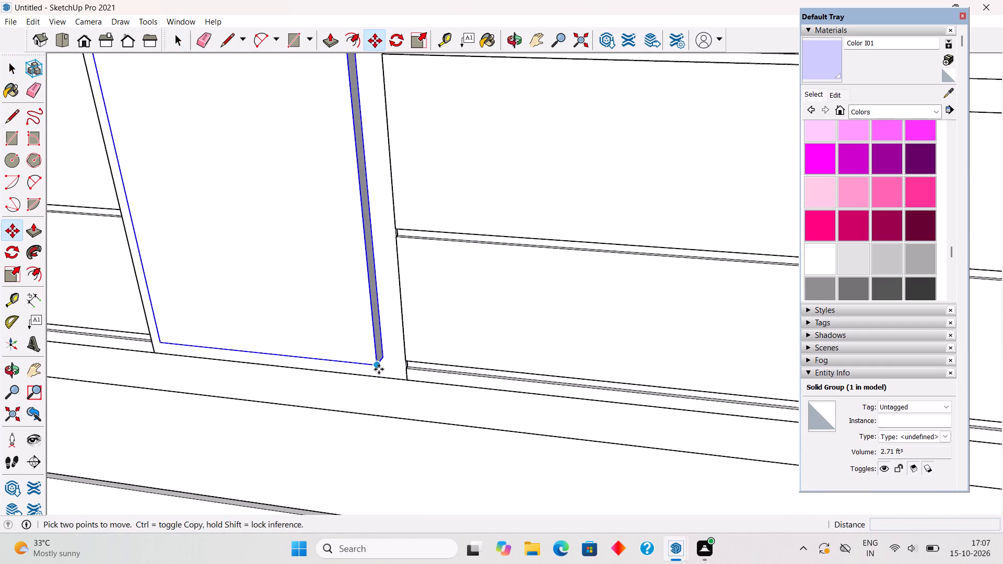
{"action": "left_click", "coordinate": [379, 369]}
{"action": "left_click", "coordinate": [389, 362]}
{"action": "key", "text": "space"}
Move the panel group 1" deeper into the tall frame so it sits recessed behind the frame's face.
{"action": "scroll", "coordinate": [389, 362], "scroll_direction": "down", "scroll_amount": 4}
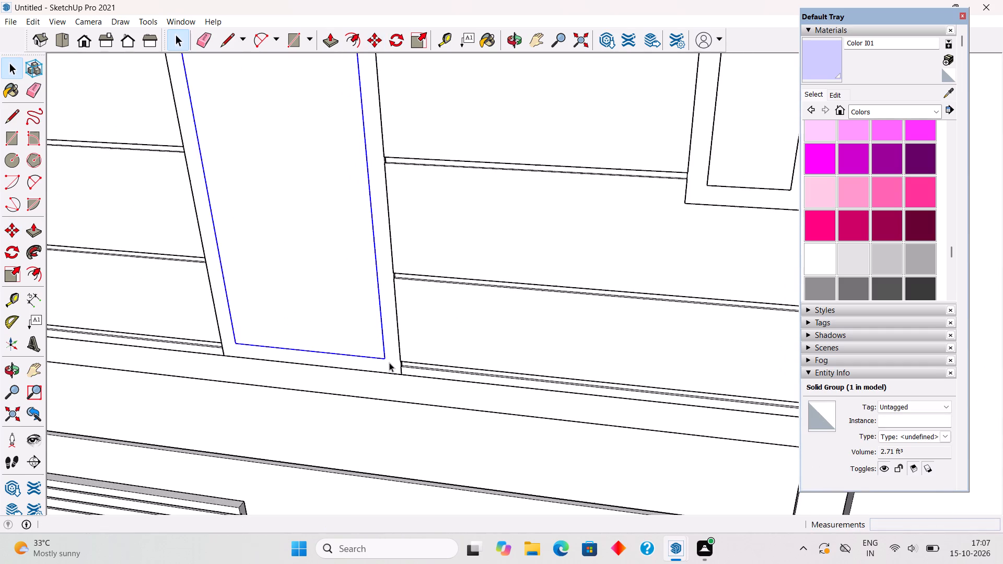
{"action": "scroll", "coordinate": [389, 362], "scroll_direction": "down", "scroll_amount": 15}
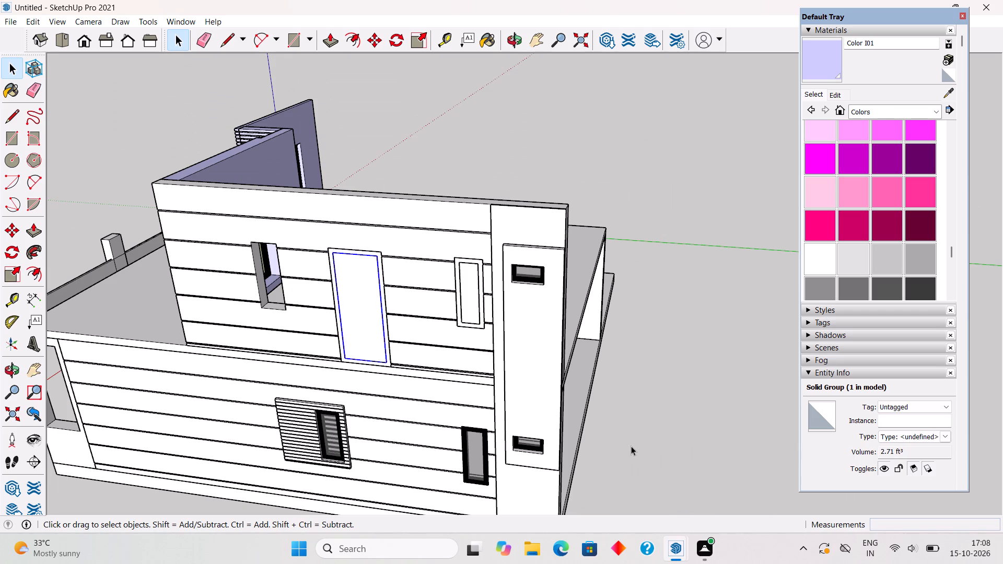
{"action": "scroll", "coordinate": [281, 357], "scroll_direction": "up", "scroll_amount": 19}
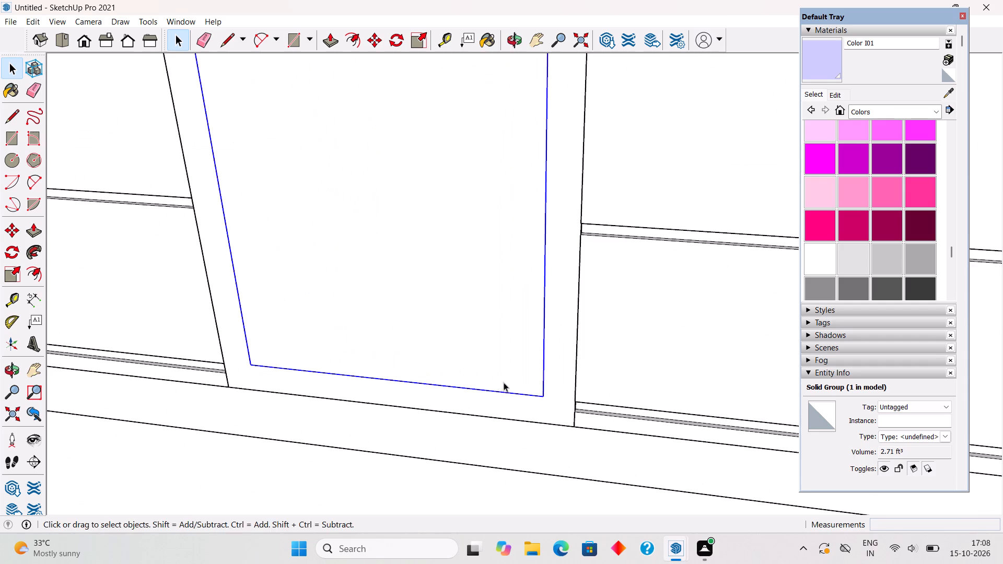
{"action": "middle_click_drag", "start_coordinate": [504, 382], "coordinate": [527, 418]}
{"action": "scroll", "coordinate": [532, 406], "scroll_direction": "up", "scroll_amount": 4}
{"action": "key", "text": "m"}
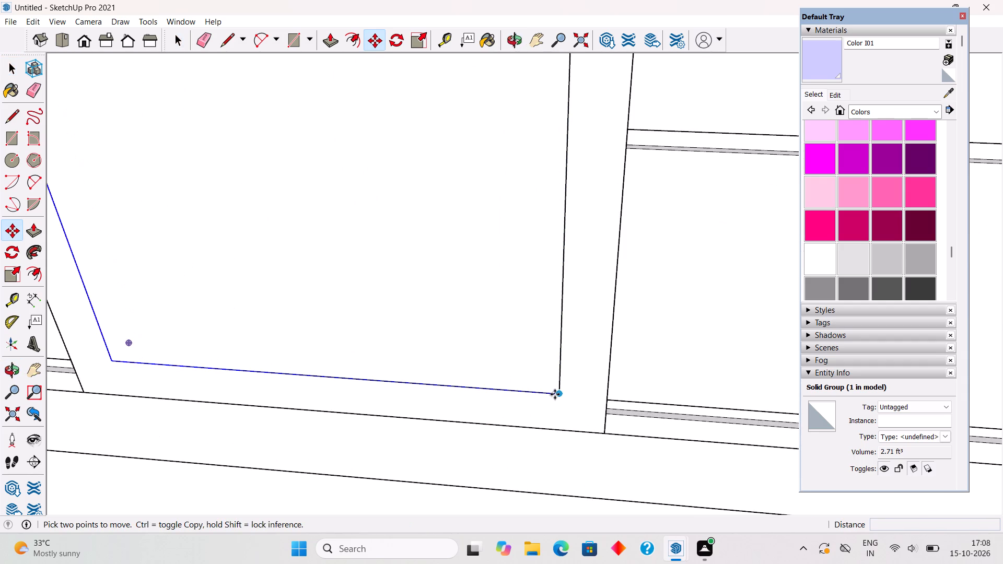
{"action": "left_click", "coordinate": [562, 395]}
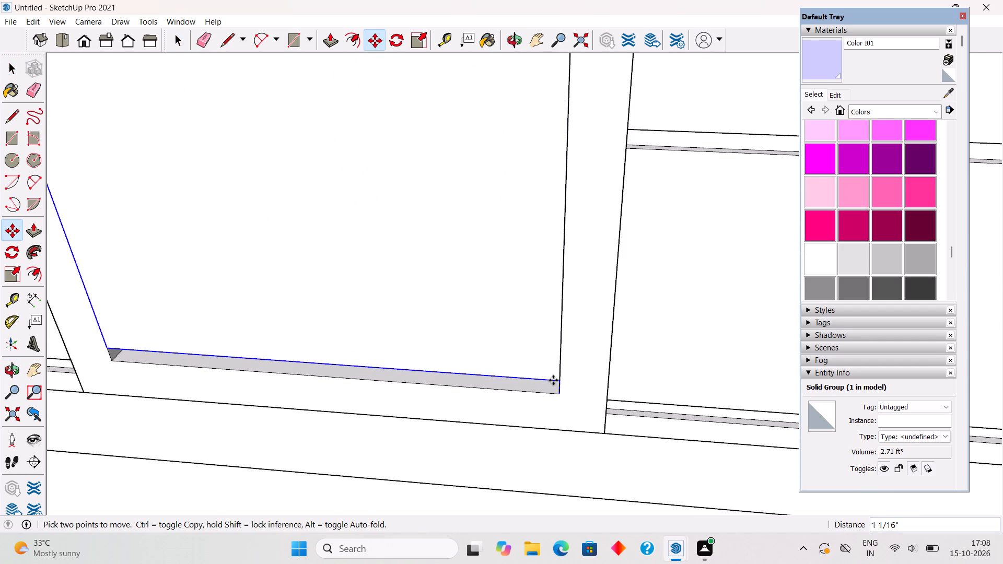
{"action": "middle_click_drag", "start_coordinate": [607, 406], "coordinate": [689, 433]}
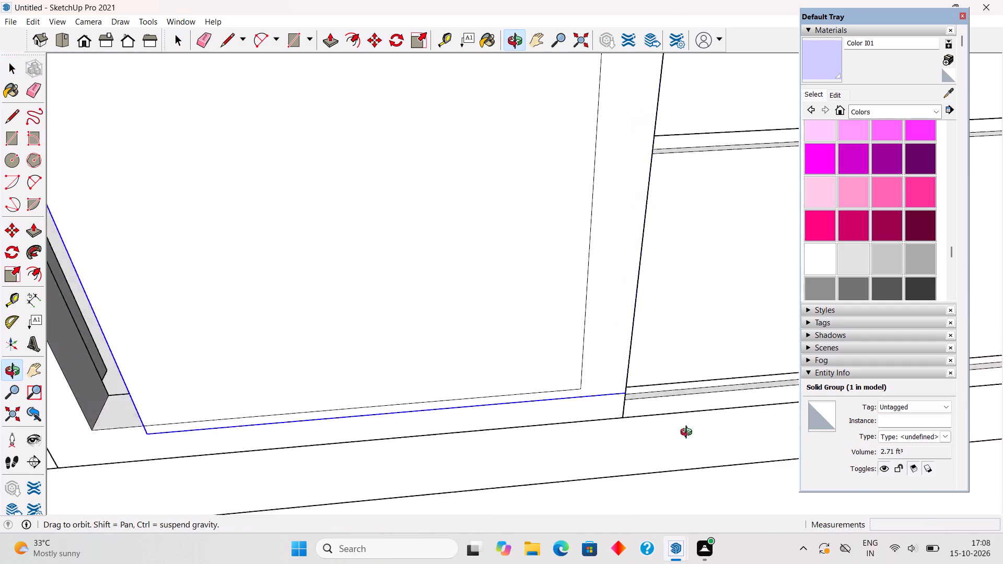
{"action": "middle_click_drag", "start_coordinate": [689, 433], "coordinate": [716, 438]}
{"action": "scroll", "coordinate": [580, 369], "scroll_direction": "up", "scroll_amount": 4}
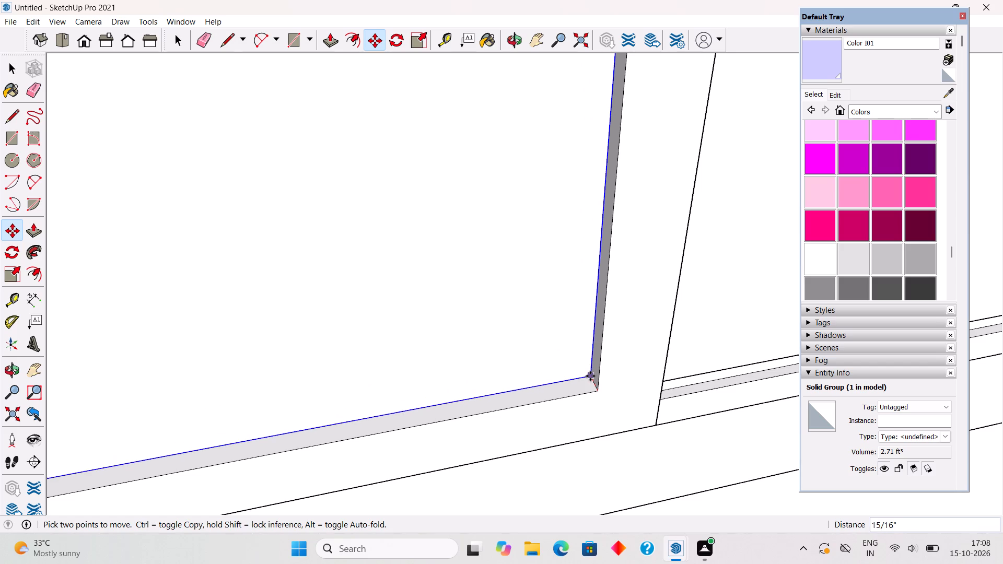
{"action": "type", "text": "1\""}
{"action": "key", "text": "Return"}
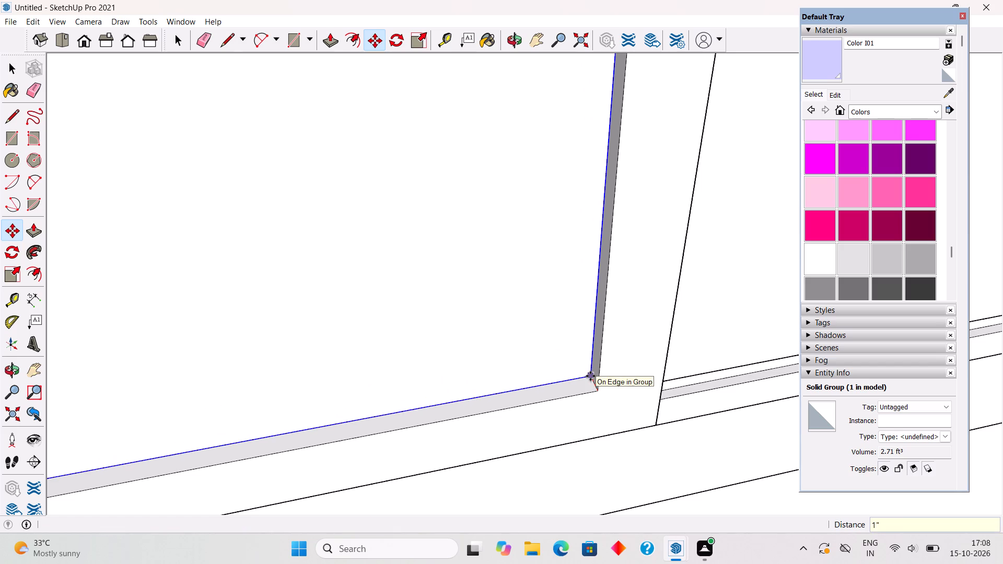
{"action": "key", "text": "space"}
{"action": "scroll", "coordinate": [590, 376], "scroll_direction": "down", "scroll_amount": 16}
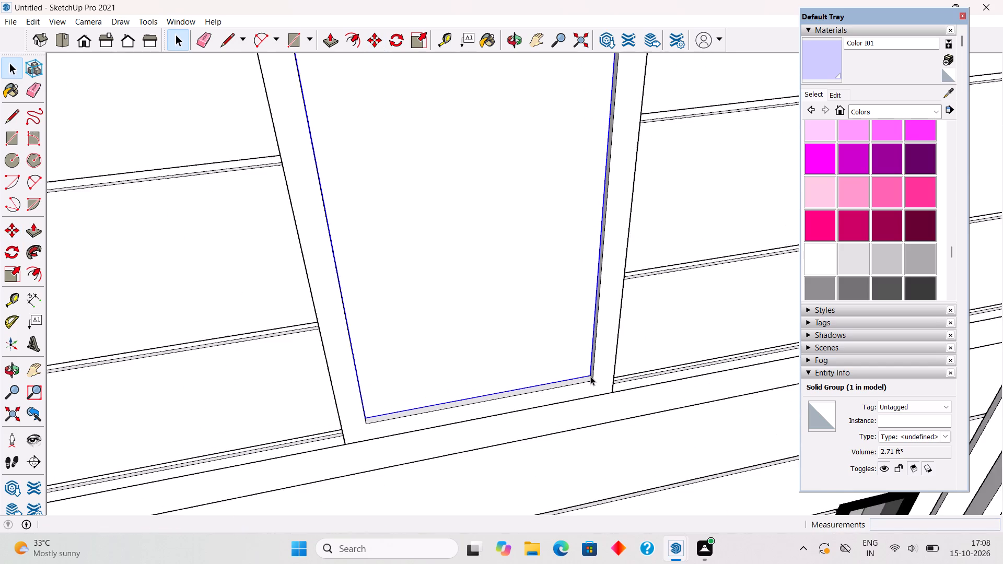
Draw a 4' by 1' 6" rectangle covering the remaining open window opening in the upper side wall, nearest the terrace.
{"action": "scroll", "coordinate": [590, 376], "scroll_direction": "down", "scroll_amount": 12}
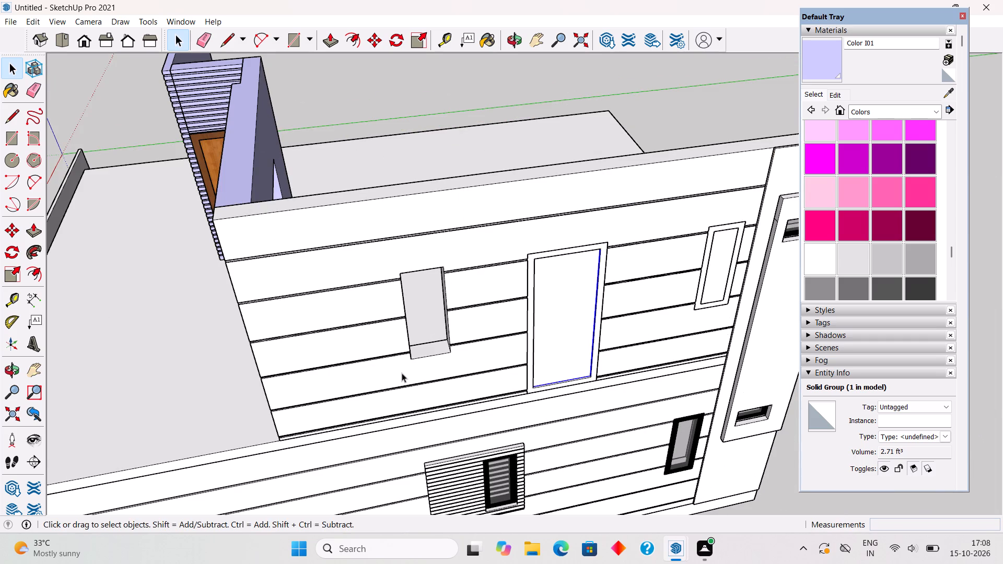
{"action": "key", "text": "r"}
{"action": "left_click", "coordinate": [403, 274]}
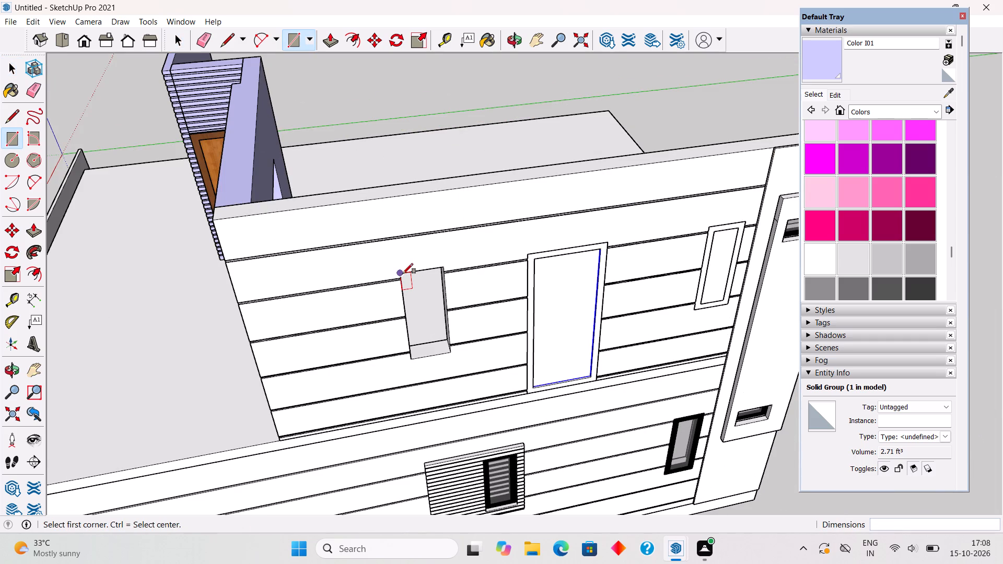
{"action": "left_click", "coordinate": [451, 352]}
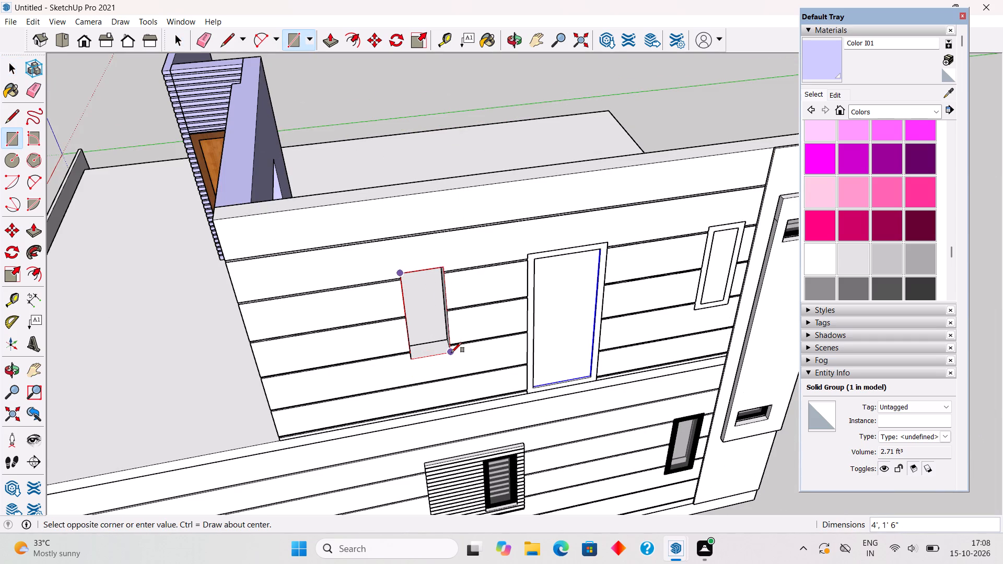
Offset the window rectangle's outline 3" inward and delete the inner face, leaving only the frame border.
{"action": "key", "text": "f"}
{"action": "left_click", "coordinate": [429, 353]}
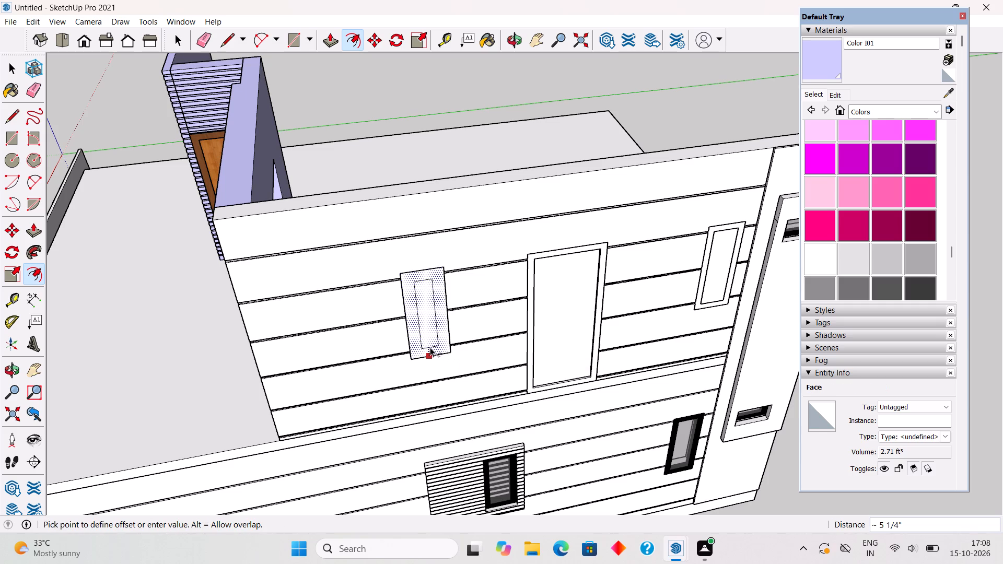
{"action": "type", "text": "3\""}
{"action": "key", "text": "Return"}
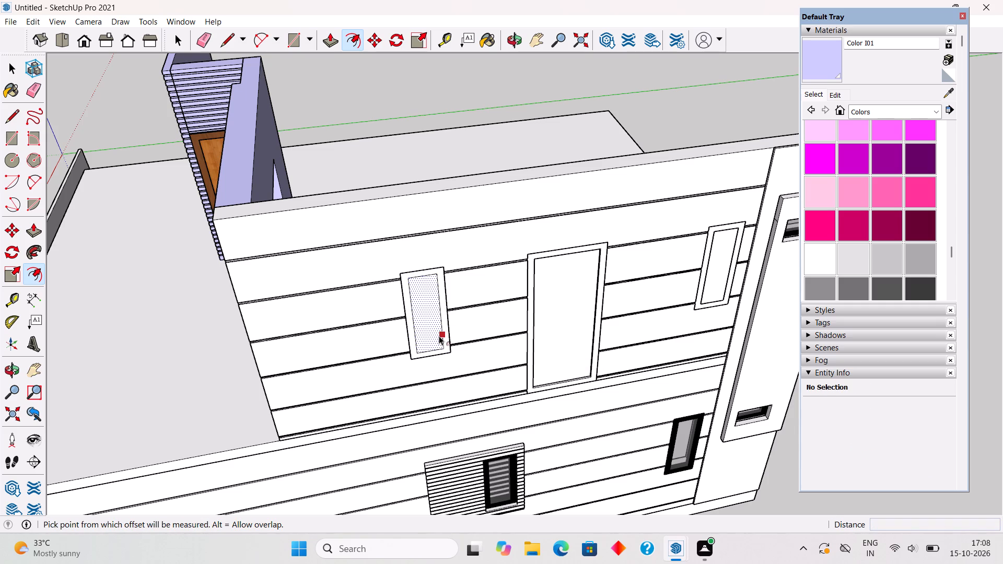
{"action": "key", "text": "space"}
{"action": "left_click", "coordinate": [429, 336]}
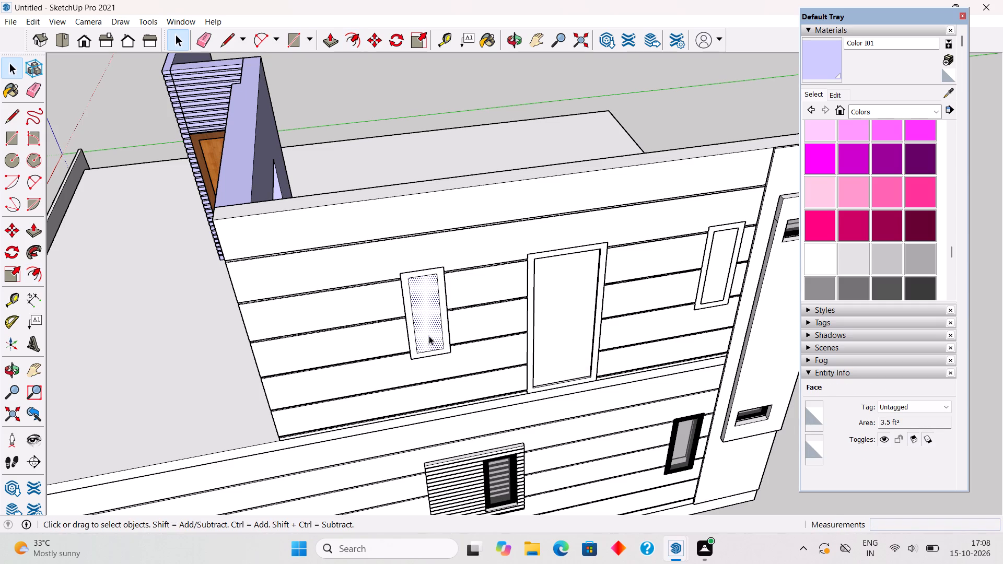
{"action": "key", "text": "Delete"}
Extrude the window frame border 3" outward from the wall.
{"action": "left_click", "coordinate": [447, 342]}
{"action": "key", "text": "p"}
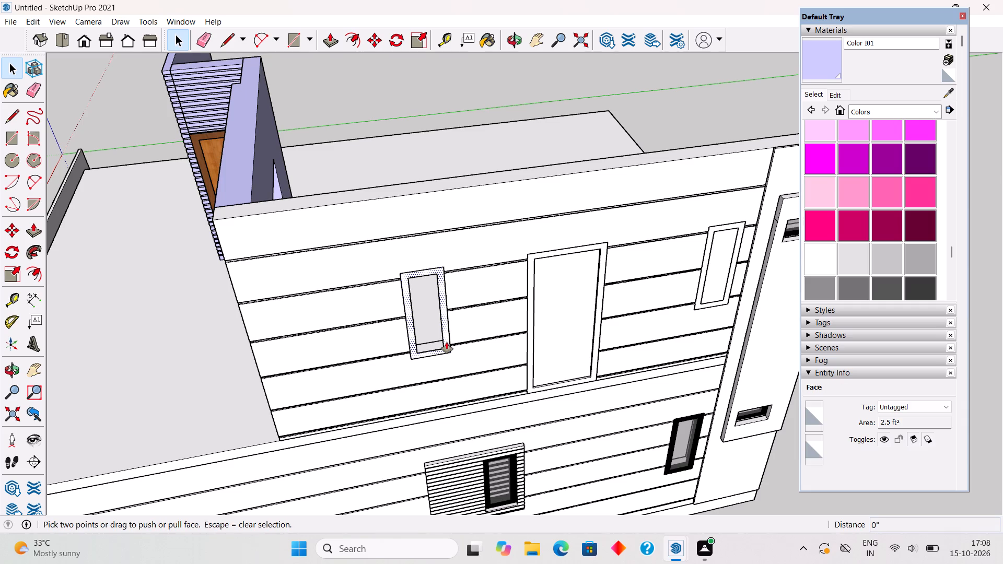
{"action": "left_click", "coordinate": [447, 342]}
{"action": "type", "text": "3\""}
{"action": "key", "text": "Return"}
{"action": "key", "text": "space"}
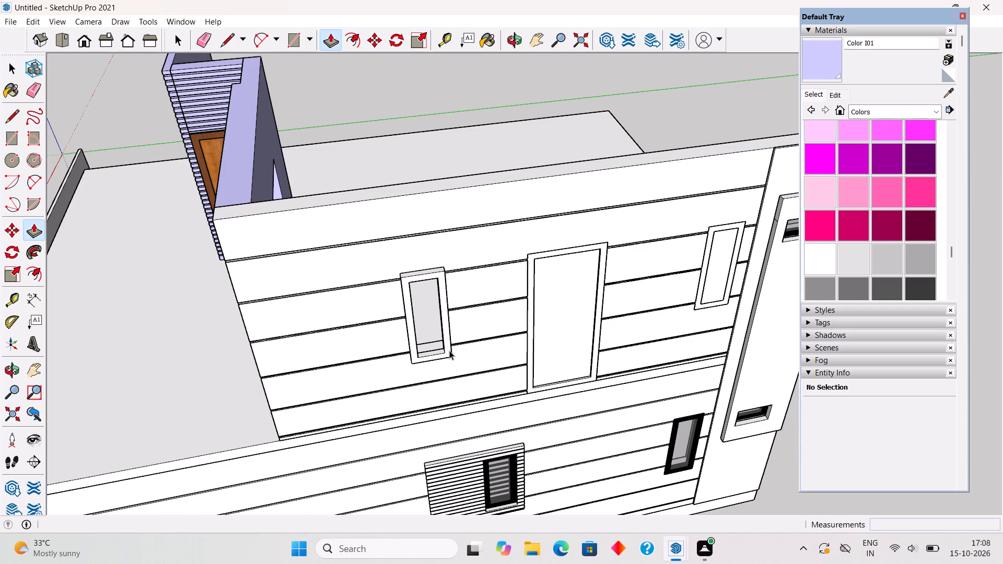
Group all the geometry of the extruded window frame.
{"action": "triple_click", "coordinate": [449, 350]}
{"action": "right_click", "coordinate": [449, 350]}
{"action": "left_click", "coordinate": [486, 264]}
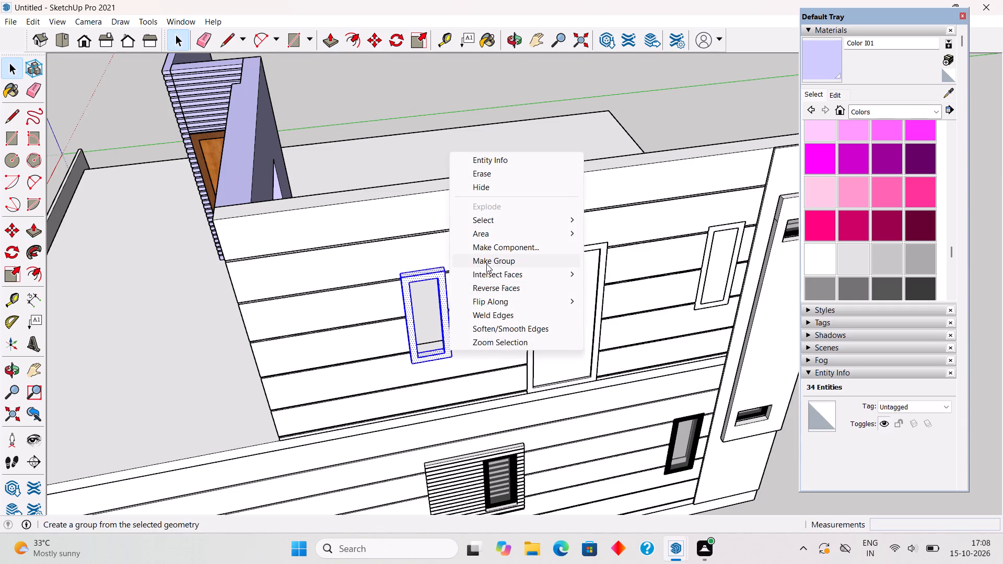
Move the window frame group 3" back into the opening so its front face is flush with the wall.
{"action": "scroll", "coordinate": [446, 356], "scroll_direction": "up", "scroll_amount": 4}
{"action": "middle_click_drag", "start_coordinate": [356, 332], "coordinate": [287, 313]}
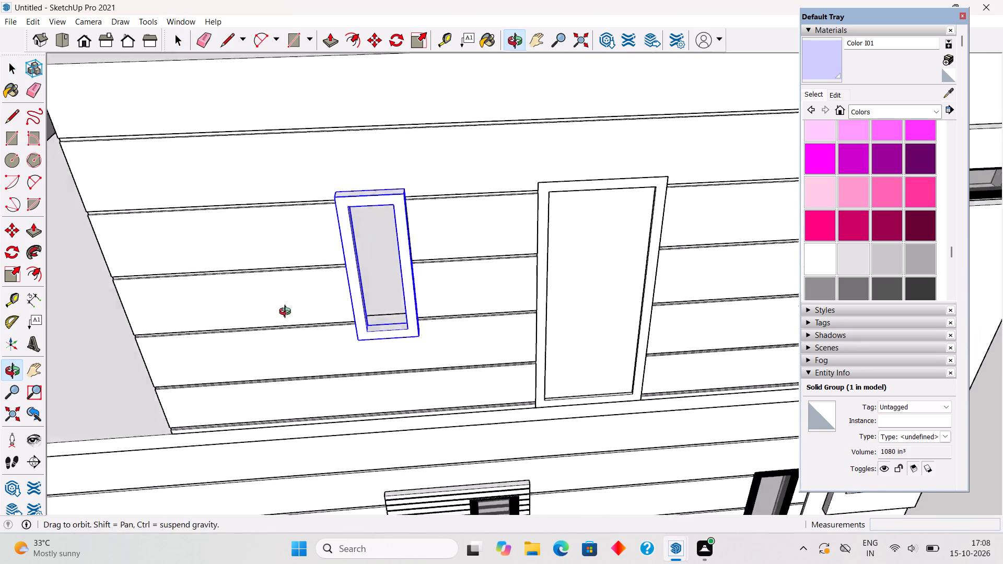
{"action": "middle_click_drag", "start_coordinate": [287, 313], "coordinate": [284, 313]}
{"action": "scroll", "coordinate": [357, 331], "scroll_direction": "up", "scroll_amount": 4}
{"action": "scroll", "coordinate": [409, 312], "scroll_direction": "up", "scroll_amount": 3}
{"action": "middle_click_drag", "start_coordinate": [374, 330], "coordinate": [288, 313]}
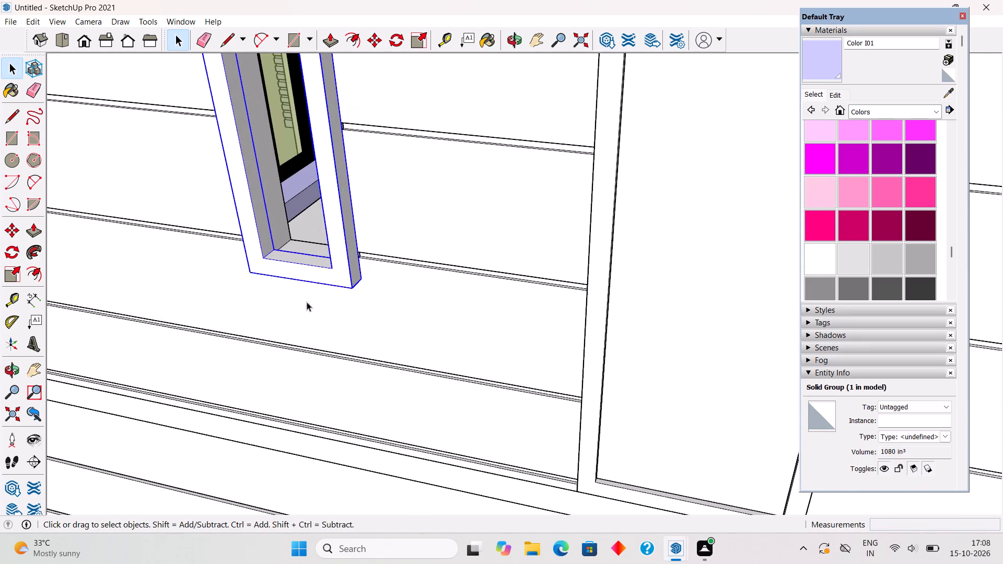
{"action": "scroll", "coordinate": [331, 280], "scroll_direction": "up", "scroll_amount": 6}
{"action": "middle_click_drag", "start_coordinate": [339, 271], "coordinate": [271, 223]}
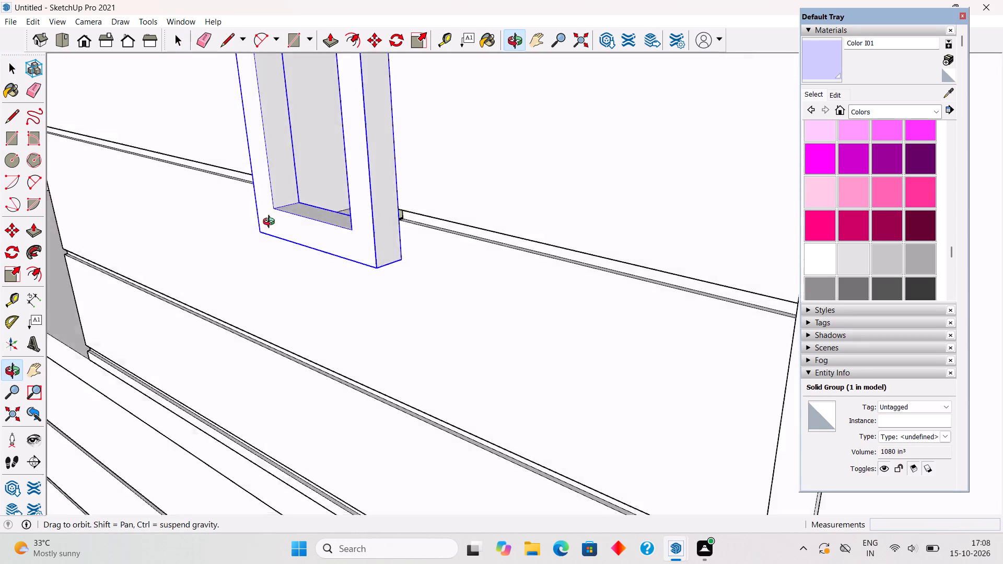
{"action": "middle_click_drag", "start_coordinate": [271, 223], "coordinate": [302, 215]}
{"action": "key", "text": "m"}
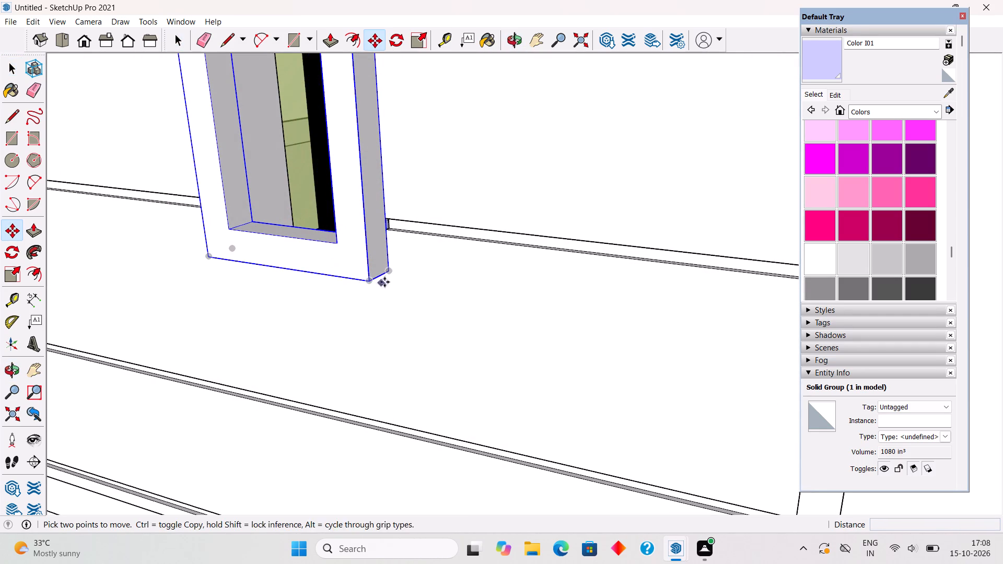
{"action": "left_click", "coordinate": [370, 280]}
{"action": "left_click", "coordinate": [390, 269]}
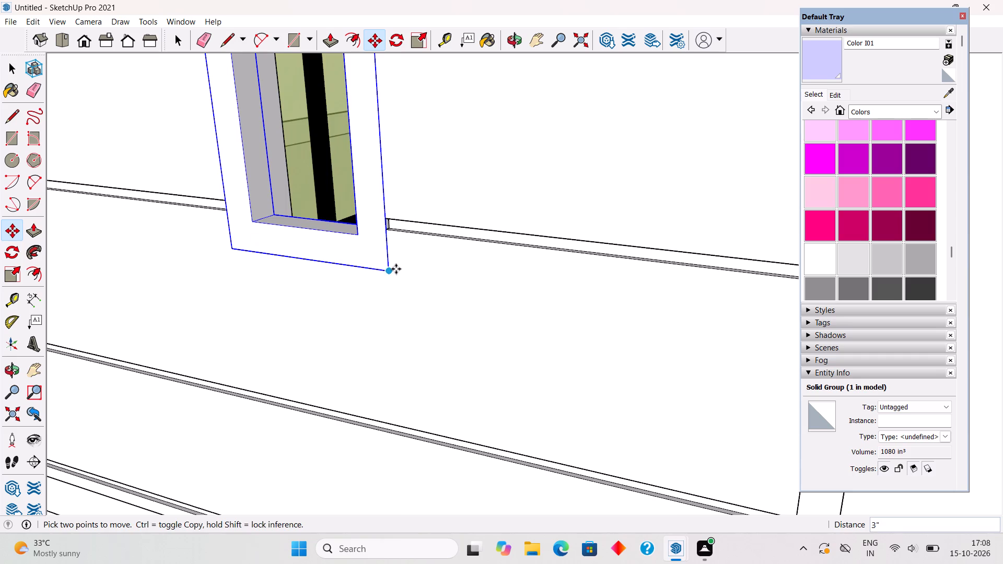
{"action": "key", "text": "space"}
Draw a 3' 6" by 1' pane rectangle filling the inside of the new window frame.
{"action": "scroll", "coordinate": [387, 298], "scroll_direction": "down", "scroll_amount": 19}
{"action": "middle_click_drag", "start_coordinate": [380, 319], "coordinate": [395, 364]}
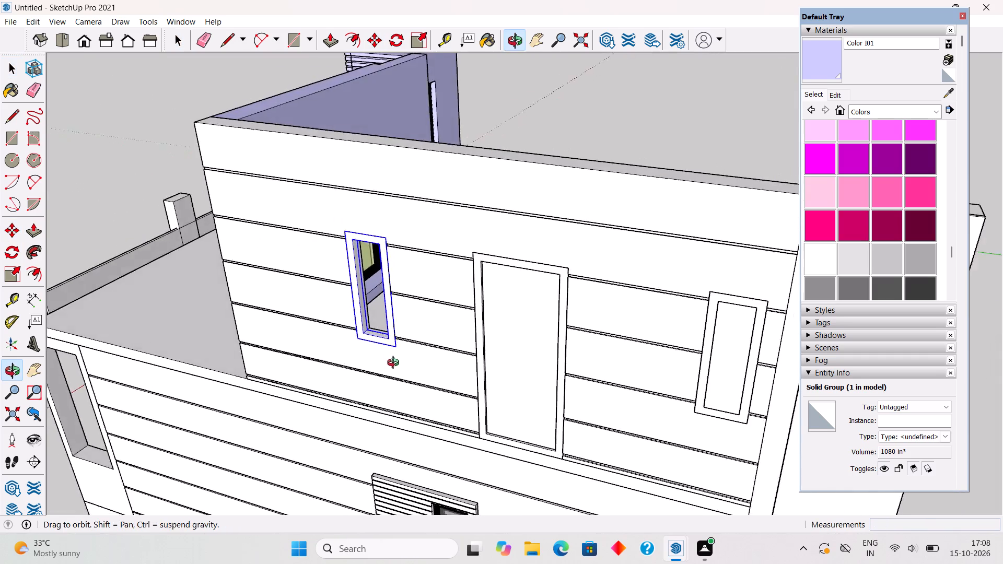
{"action": "middle_click_drag", "start_coordinate": [395, 364], "coordinate": [398, 365]}
{"action": "scroll", "coordinate": [397, 365], "scroll_direction": "down", "scroll_amount": 3}
{"action": "left_click", "coordinate": [508, 90]}
{"action": "middle_click_drag", "start_coordinate": [400, 353], "coordinate": [477, 341]}
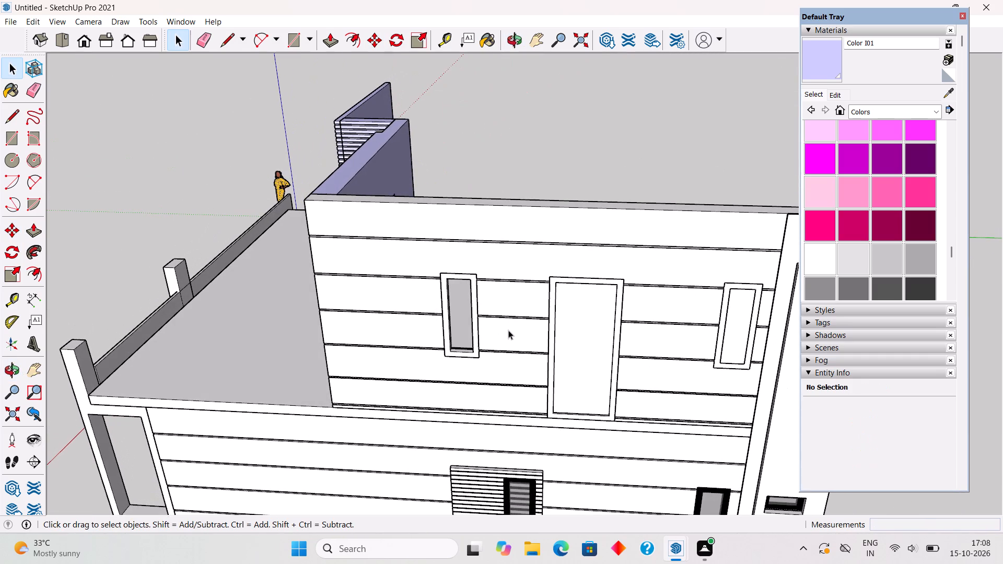
{"action": "key", "text": "r"}
{"action": "scroll", "coordinate": [448, 283], "scroll_direction": "up", "scroll_amount": 2}
{"action": "left_click", "coordinate": [448, 283]}
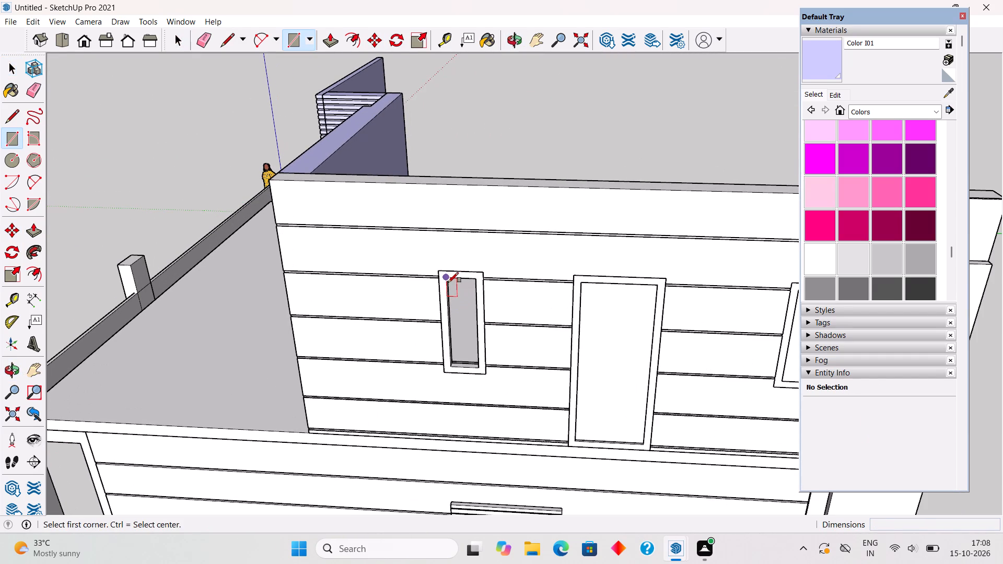
{"action": "left_click", "coordinate": [478, 368]}
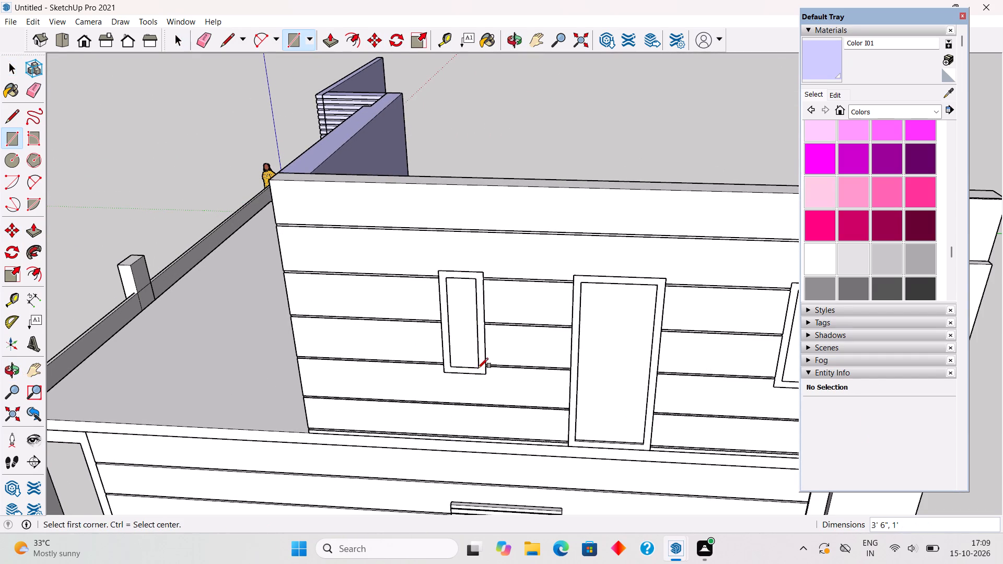
Group the pane's face and edges inside the new window frame.
{"action": "key", "text": "space"}
{"action": "triple_click", "coordinate": [455, 348]}
{"action": "right_click", "coordinate": [455, 348]}
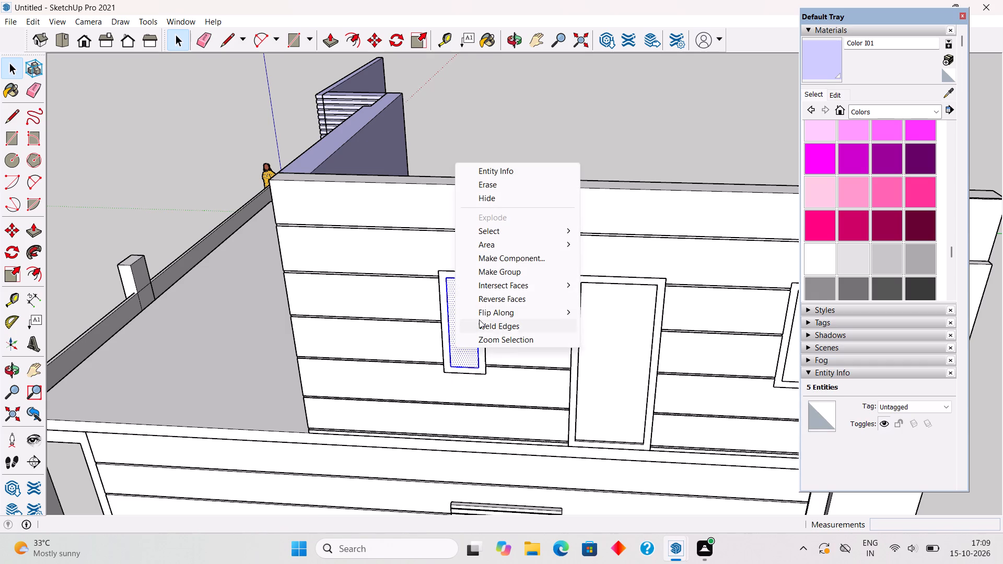
{"action": "left_click", "coordinate": [490, 274]}
{"action": "left_click", "coordinate": [515, 146]}
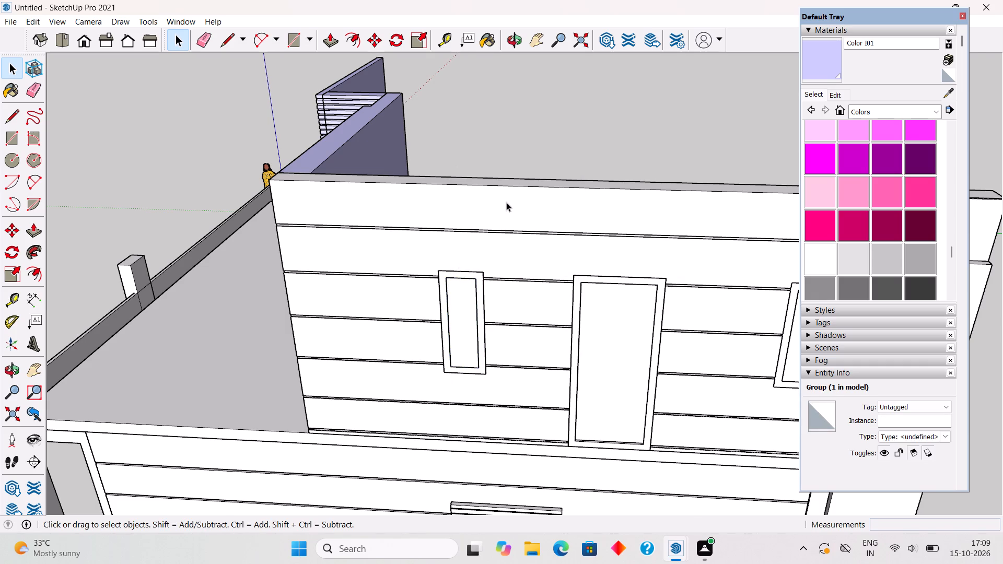
Place a guide line 9" in from the terrace floor's outer edge on the clad side wall's side.
{"action": "scroll", "coordinate": [481, 314], "scroll_direction": "down", "scroll_amount": 8}
{"action": "middle_click_drag", "start_coordinate": [475, 375], "coordinate": [566, 316]}
{"action": "scroll", "coordinate": [497, 374], "scroll_direction": "down", "scroll_amount": 1}
{"action": "scroll", "coordinate": [450, 343], "scroll_direction": "up", "scroll_amount": 4}
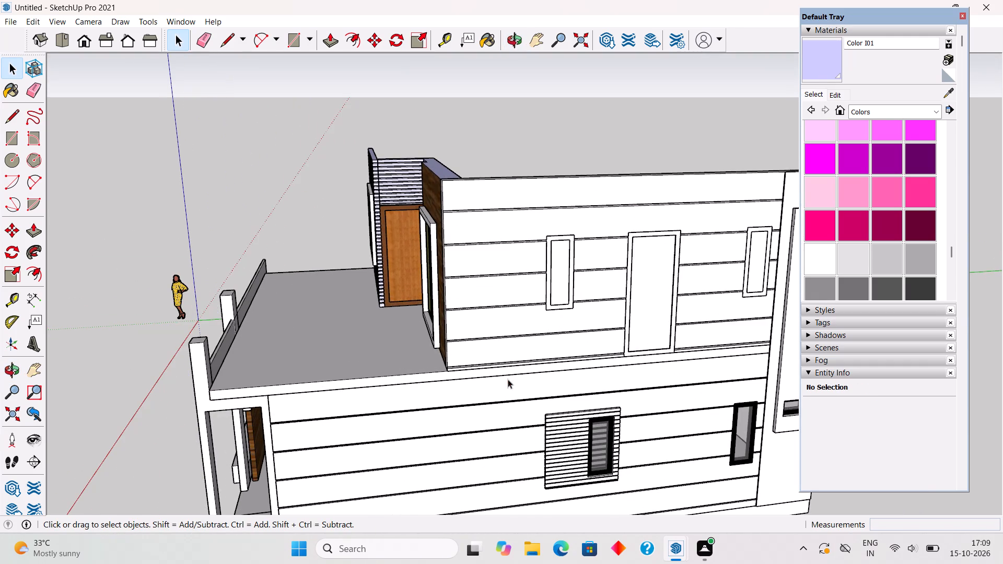
{"action": "middle_click_drag", "start_coordinate": [511, 381], "coordinate": [622, 415]}
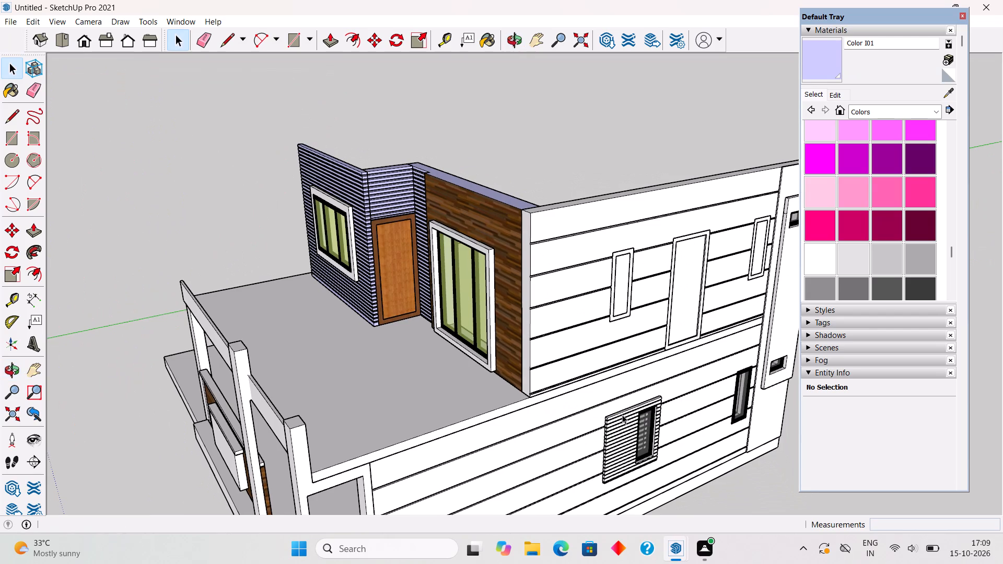
{"action": "middle_click_drag", "start_coordinate": [622, 415], "coordinate": [516, 450]}
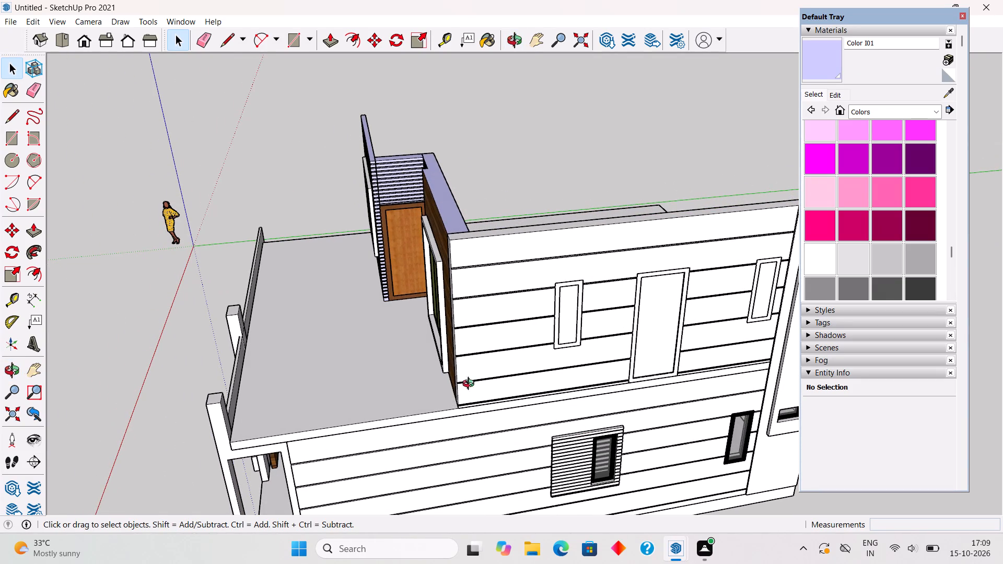
{"action": "middle_click_drag", "start_coordinate": [471, 385], "coordinate": [698, 409]}
{"action": "key", "text": "t"}
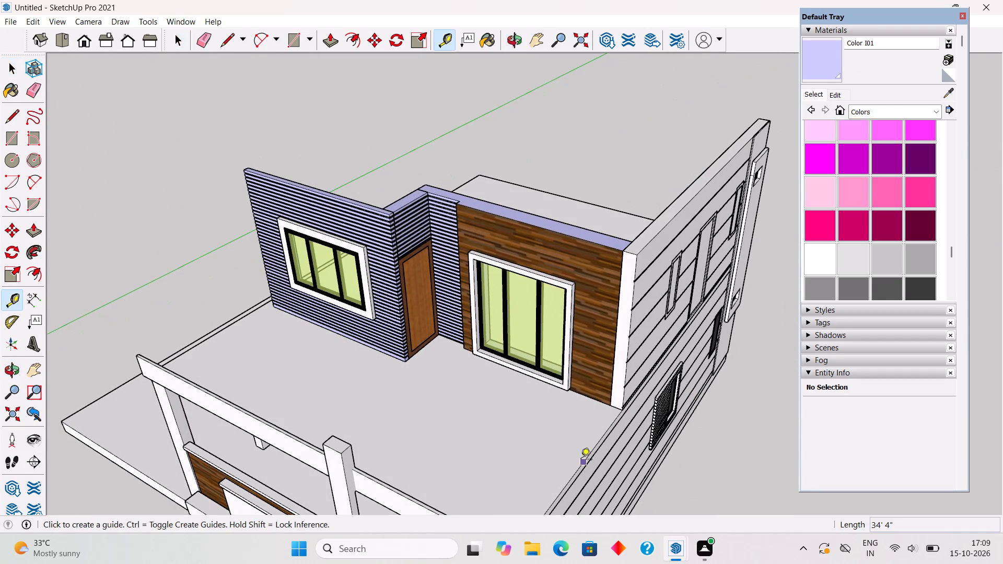
{"action": "left_click", "coordinate": [592, 446]}
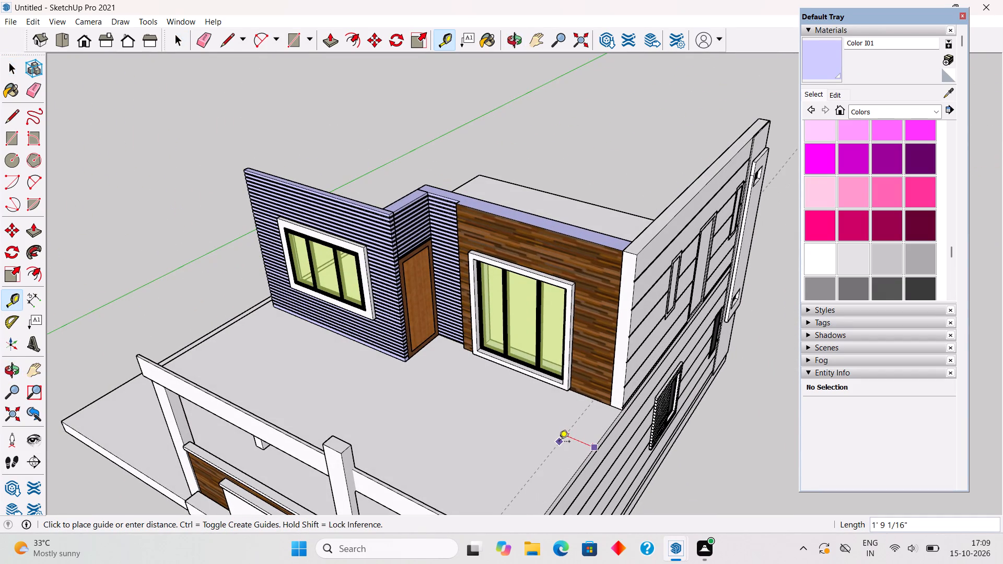
{"action": "type", "text": "9\""}
{"action": "key", "text": "Return"}
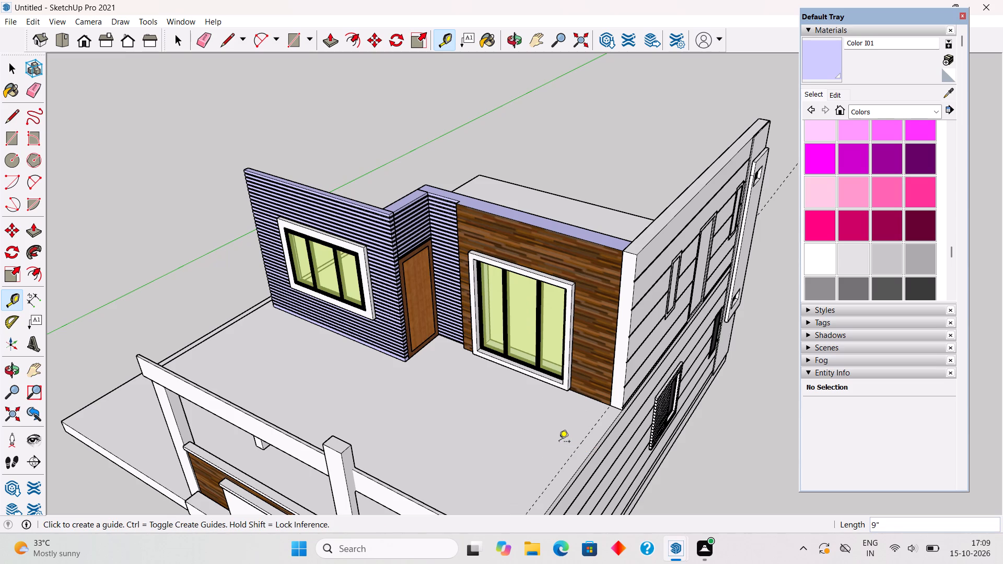
Place a guide line 6' out from the base of the wood-clad terrace wall, across the terrace floor.
{"action": "key", "text": "space"}
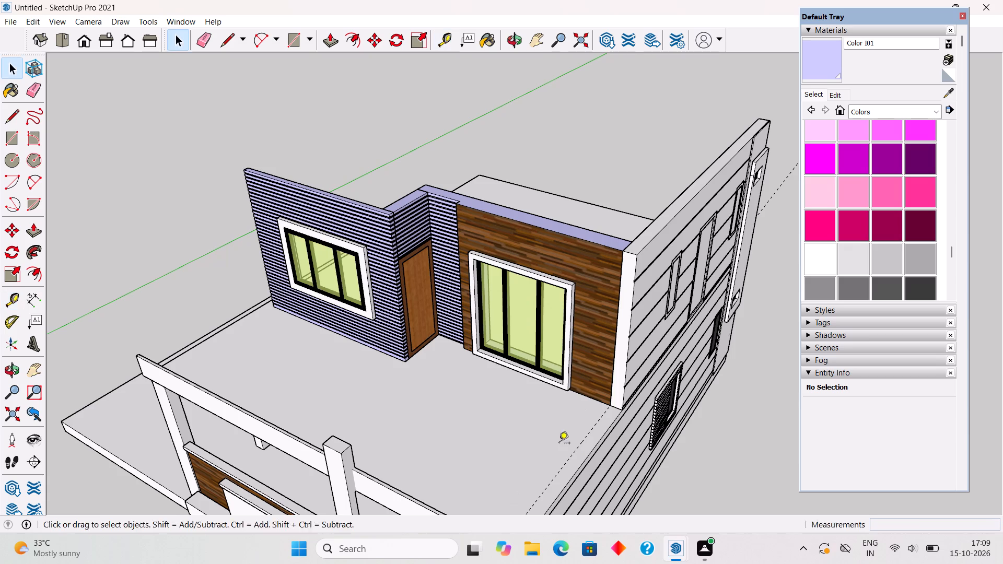
{"action": "key", "text": "t"}
{"action": "scroll", "coordinate": [613, 420], "scroll_direction": "up", "scroll_amount": 13}
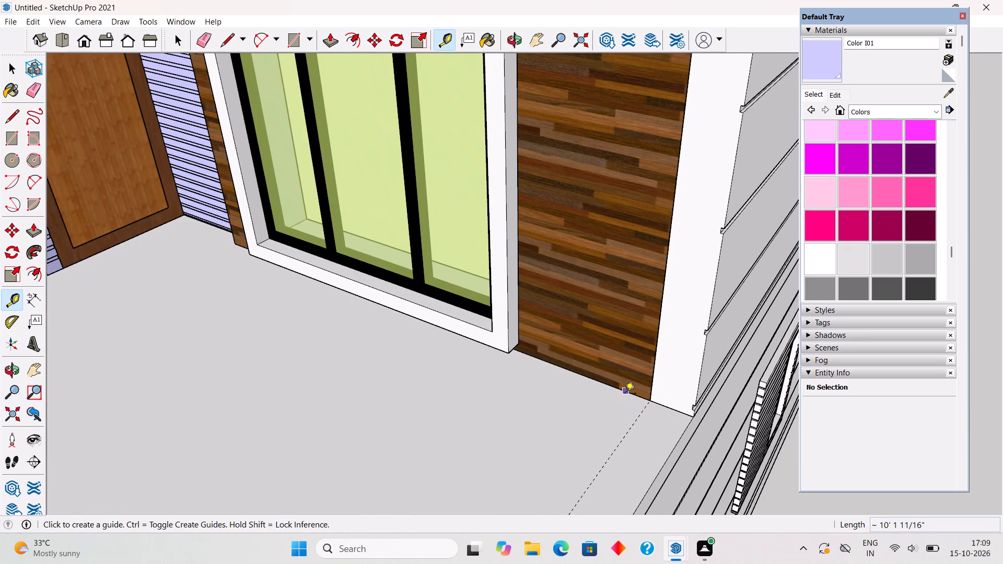
{"action": "left_click", "coordinate": [626, 393]}
{"action": "scroll", "coordinate": [584, 438], "scroll_direction": "down", "scroll_amount": 8}
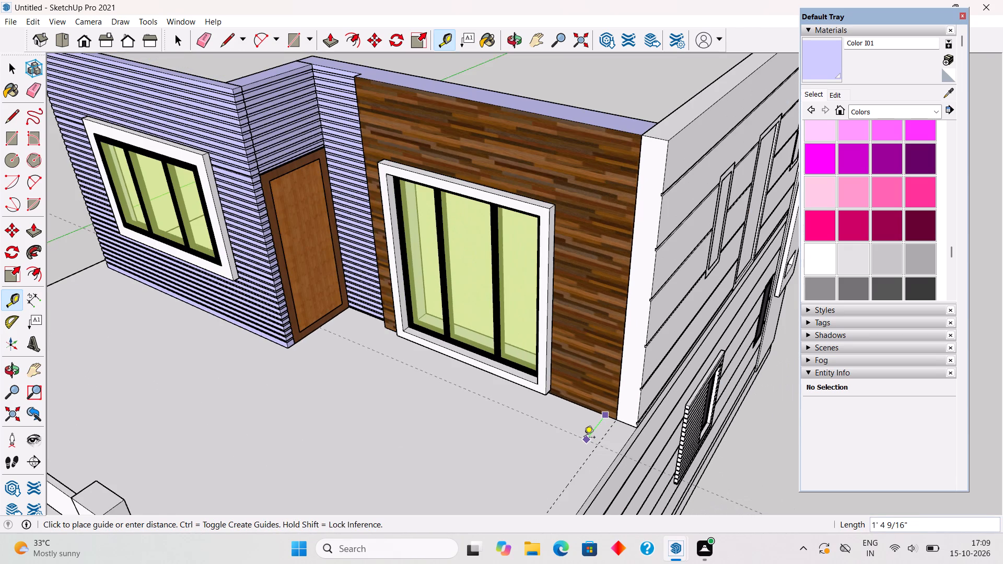
{"action": "scroll", "coordinate": [584, 438], "scroll_direction": "down", "scroll_amount": 10}
{"action": "middle_click_drag", "start_coordinate": [569, 468], "coordinate": [554, 478]}
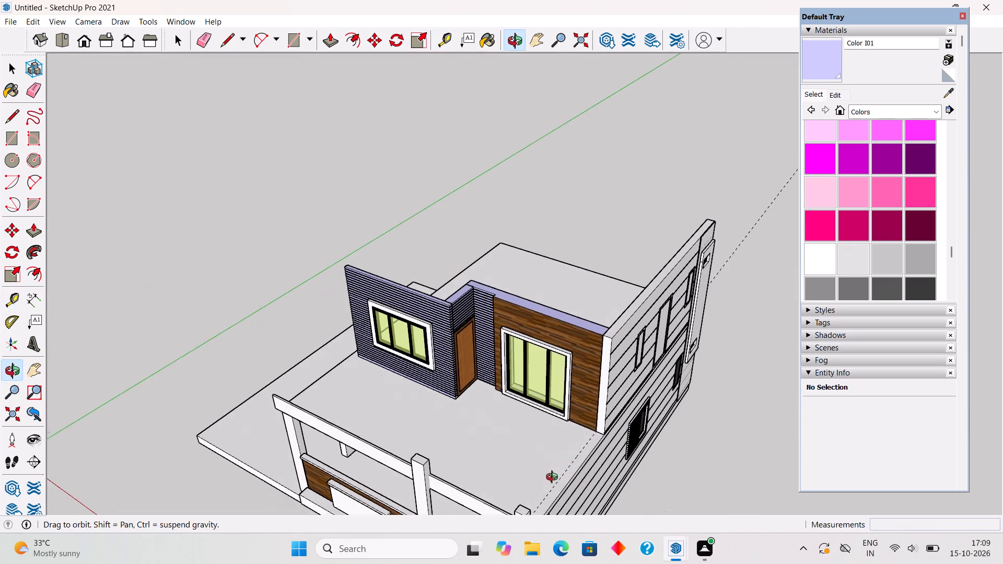
{"action": "middle_click_drag", "start_coordinate": [554, 478], "coordinate": [378, 454]}
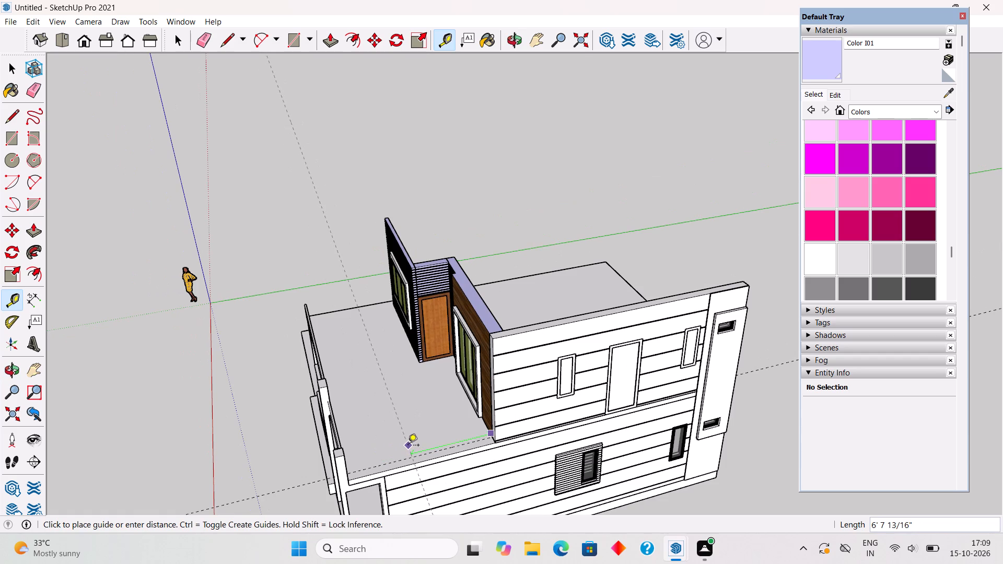
{"action": "type", "text": "6'"}
{"action": "key", "text": "Return"}
{"action": "key", "text": "space"}
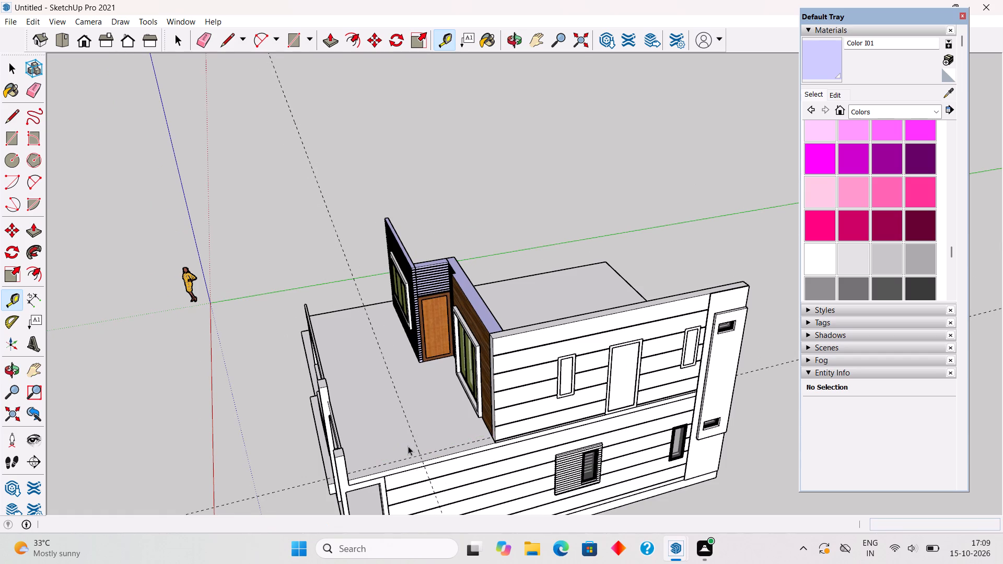
Draw a 9" by 6' rectangle on the terrace floor edge, from the guide intersection to the side wall's outer corner.
{"action": "type", "text": "r"}
{"action": "scroll", "coordinate": [426, 454], "scroll_direction": "up", "scroll_amount": 4}
{"action": "left_click", "coordinate": [419, 453]}
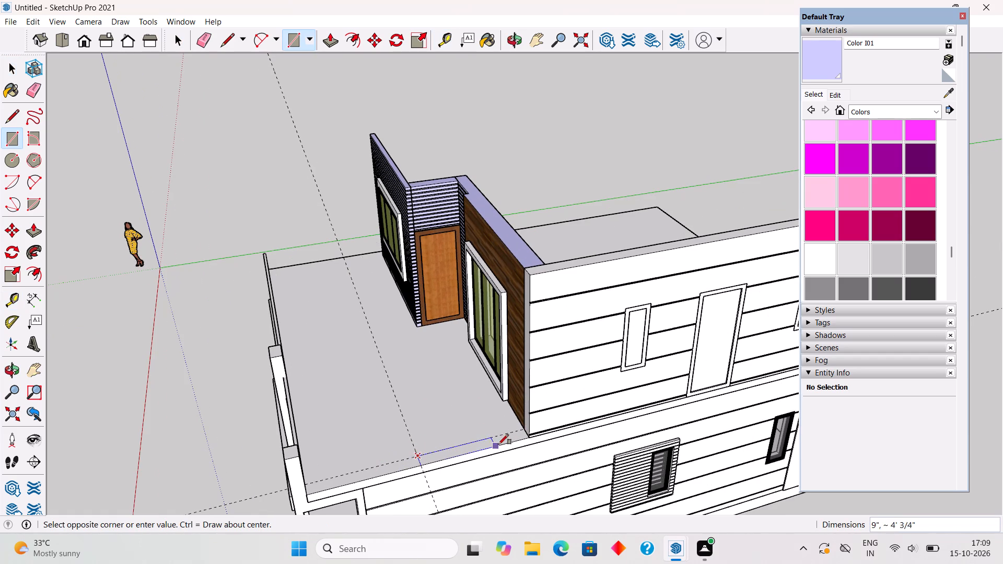
{"action": "scroll", "coordinate": [528, 436], "scroll_direction": "up", "scroll_amount": 9}
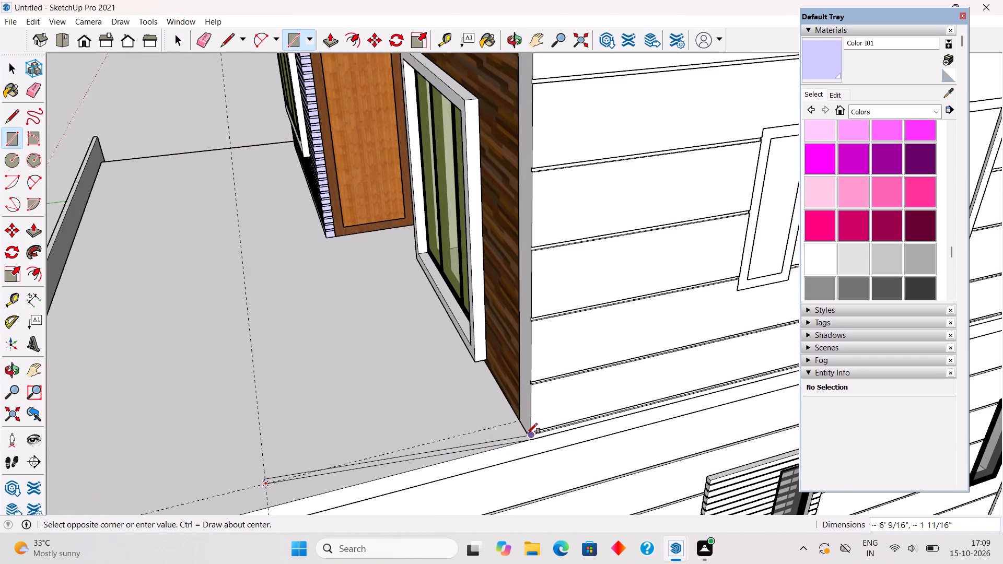
{"action": "scroll", "coordinate": [522, 438], "scroll_direction": "up", "scroll_amount": 3}
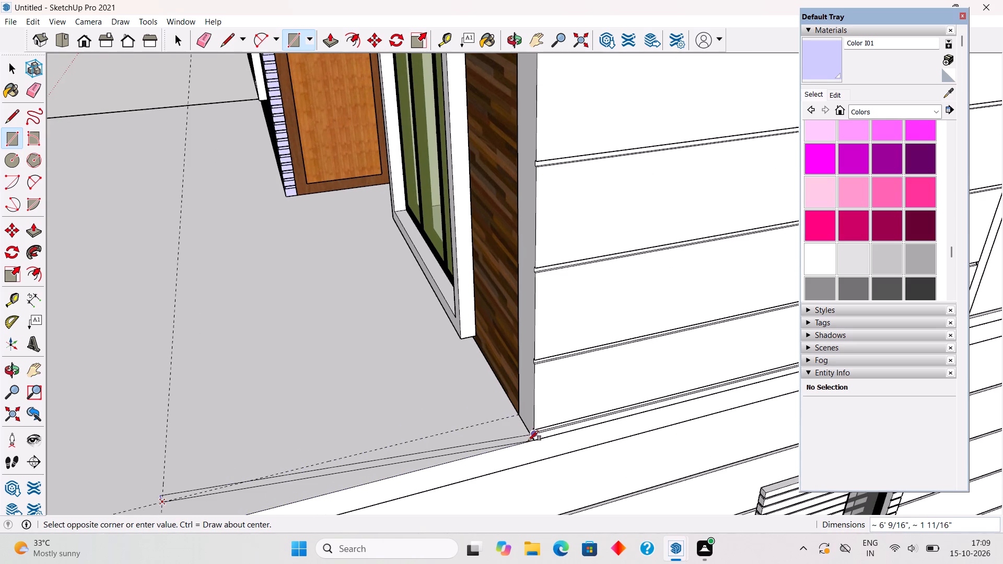
{"action": "scroll", "coordinate": [530, 446], "scroll_direction": "up", "scroll_amount": 5}
{"action": "left_click", "coordinate": [532, 440]}
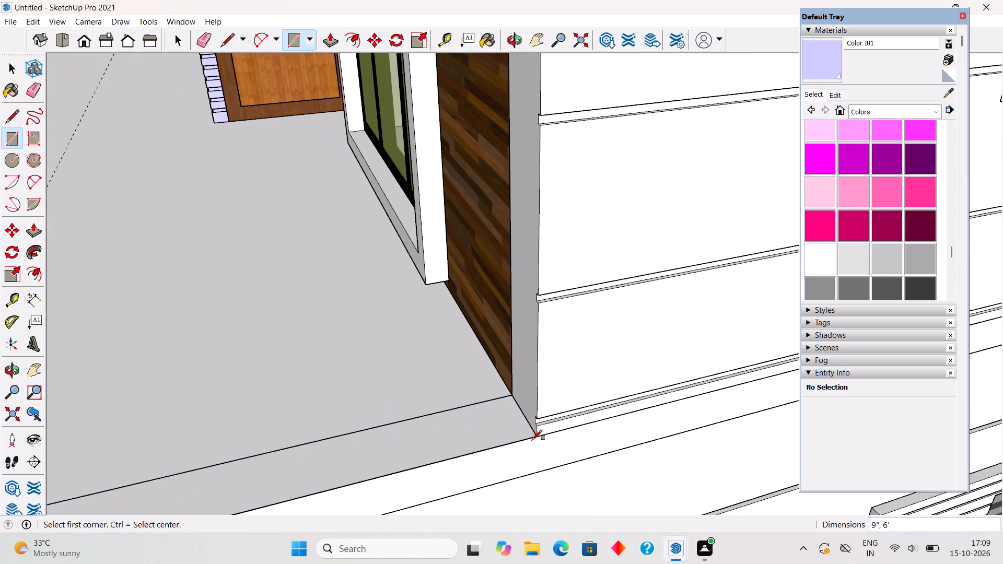
{"action": "key", "text": "space"}
Push/Pull the floor-edge rectangle up 10' to the top of the adjoining side wall.
{"action": "scroll", "coordinate": [530, 441], "scroll_direction": "down", "scroll_amount": 8}
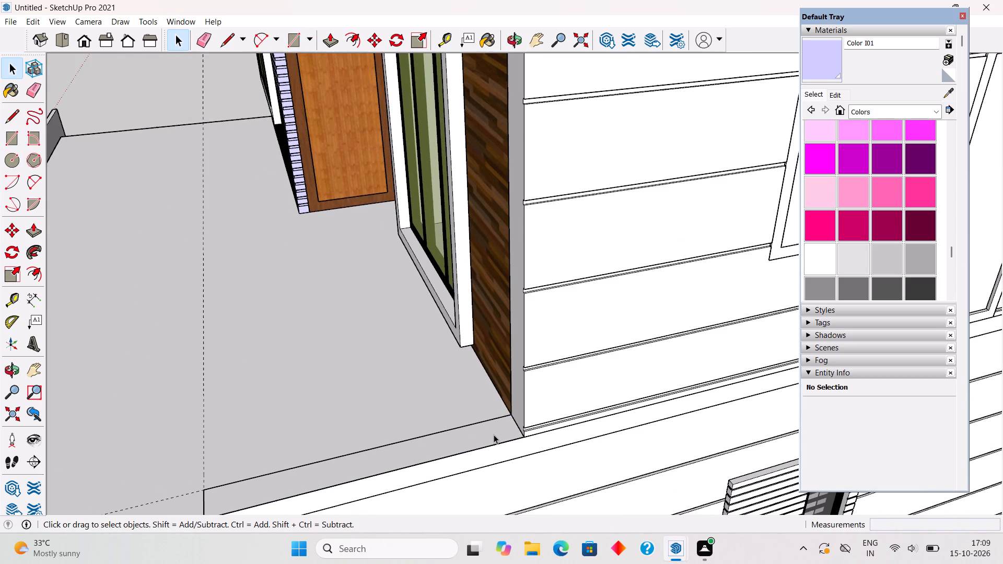
{"action": "key", "text": "p"}
{"action": "left_click", "coordinate": [493, 433]}
{"action": "scroll", "coordinate": [493, 433], "scroll_direction": "down", "scroll_amount": 4}
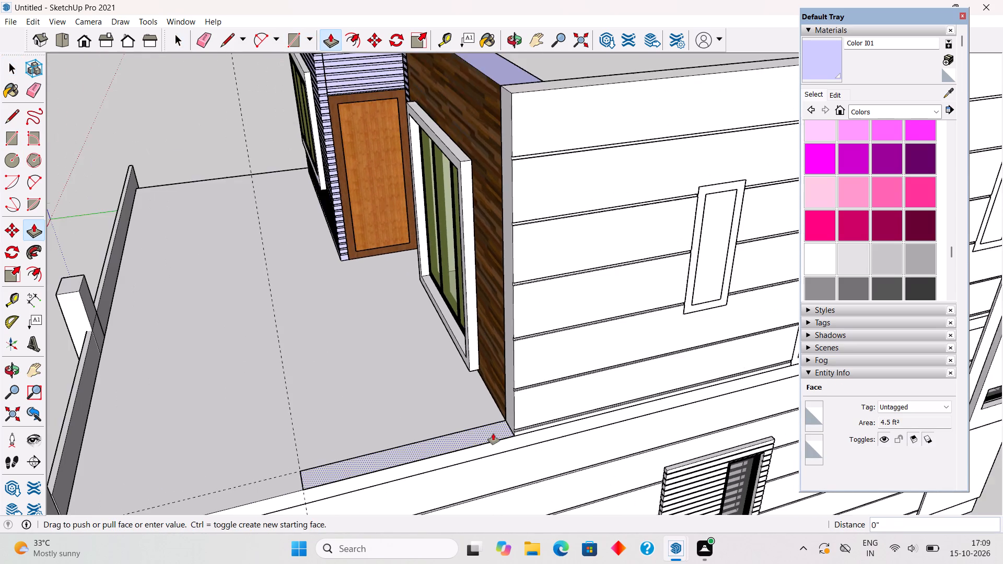
{"action": "scroll", "coordinate": [493, 433], "scroll_direction": "down", "scroll_amount": 4}
{"action": "left_click", "coordinate": [506, 240]}
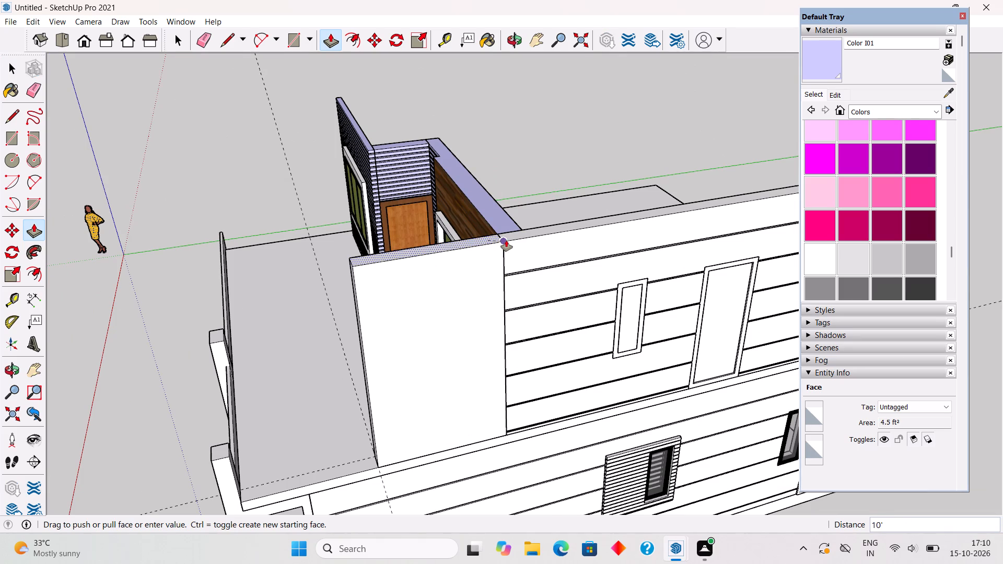
{"action": "key", "text": "space"}
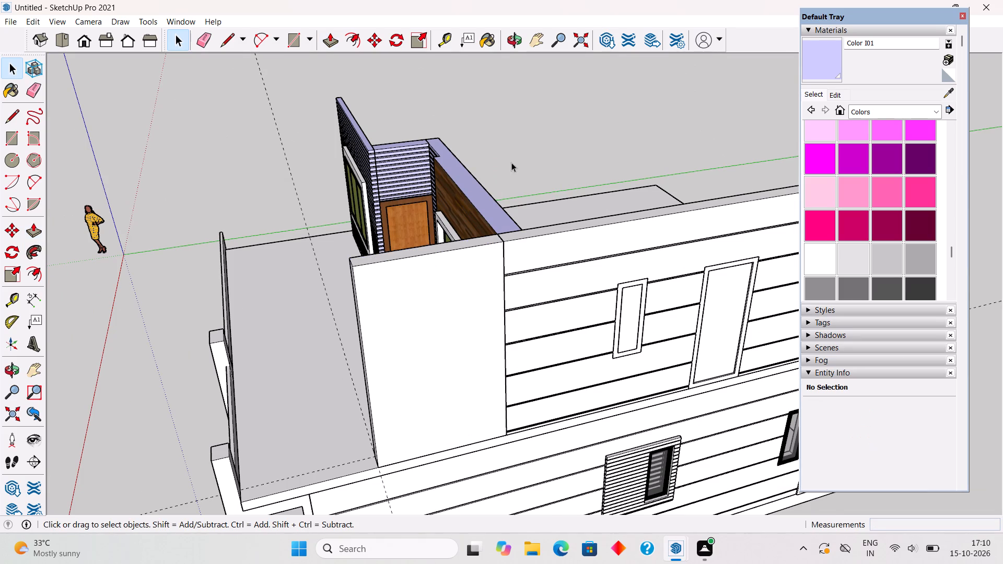
{"action": "left_click", "coordinate": [511, 162]}
Select all of the new plain wall block's geometry and make it a group.
{"action": "middle_click_drag", "start_coordinate": [503, 317], "coordinate": [470, 257]}
{"action": "scroll", "coordinate": [468, 254], "scroll_direction": "down", "scroll_amount": 2}
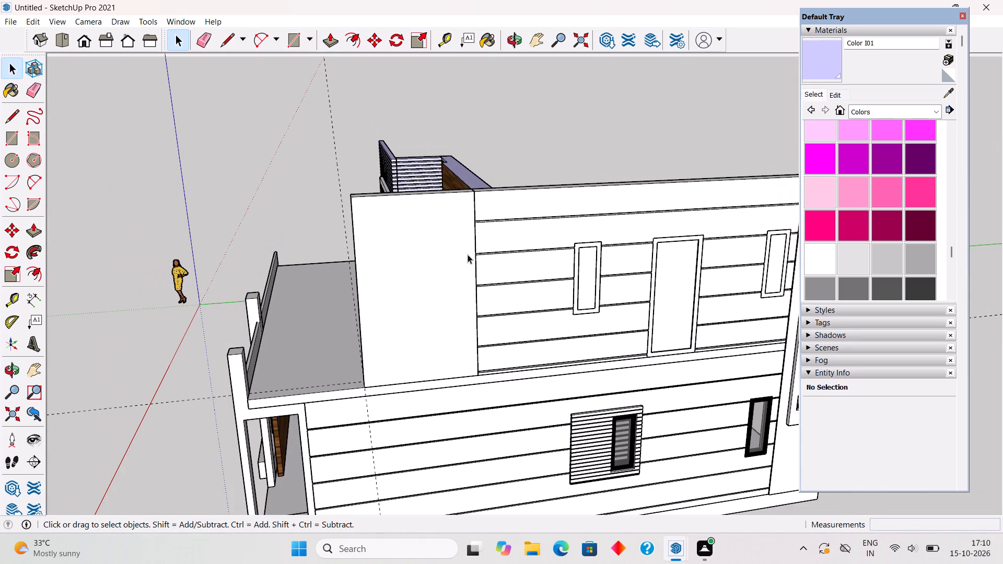
{"action": "triple_click", "coordinate": [415, 296]}
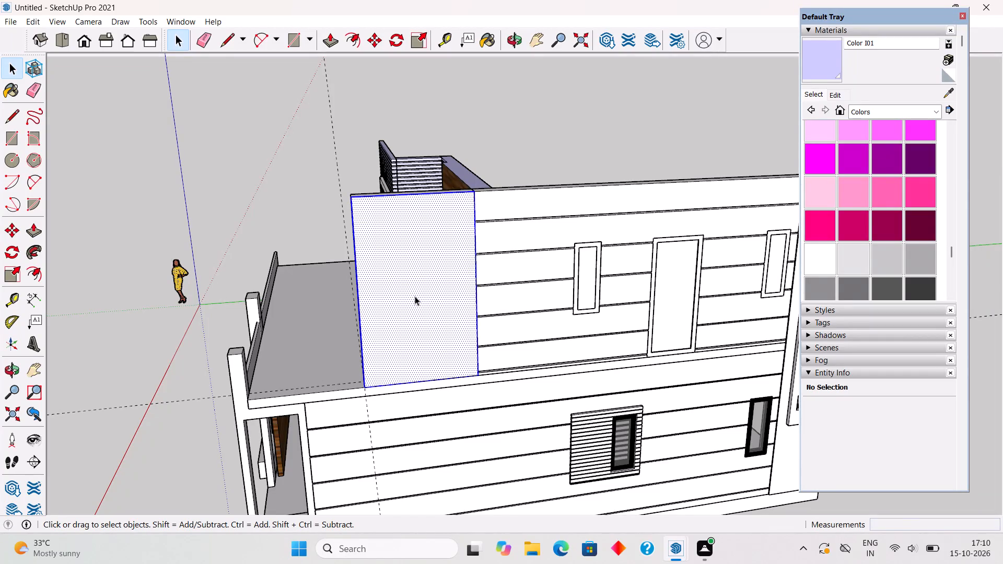
{"action": "right_click", "coordinate": [412, 296]}
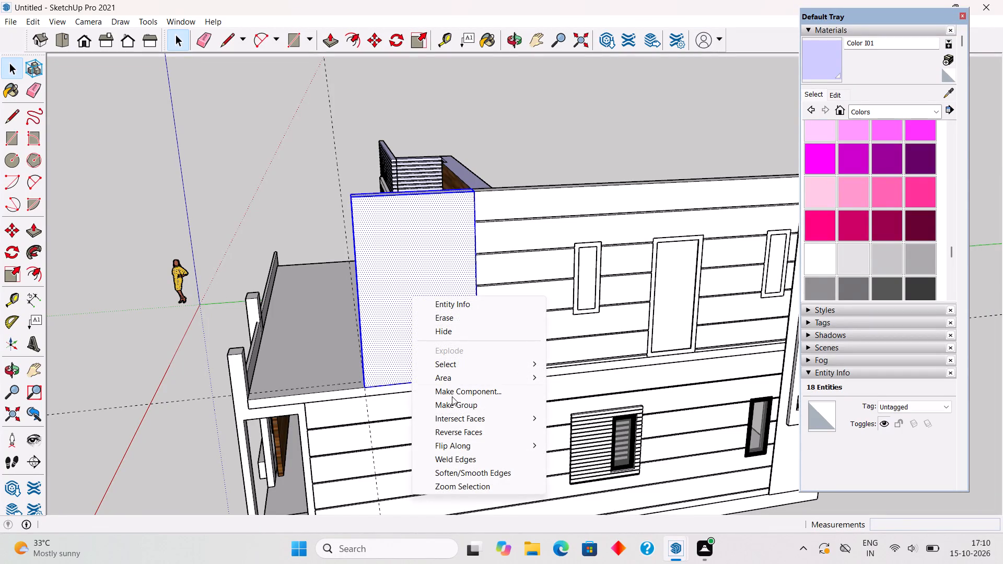
{"action": "left_click", "coordinate": [456, 407]}
Move the plain wall group about 3' 10" along the terrace edge, away from the wood-clad wall.
{"action": "scroll", "coordinate": [456, 407], "scroll_direction": "down", "scroll_amount": 1}
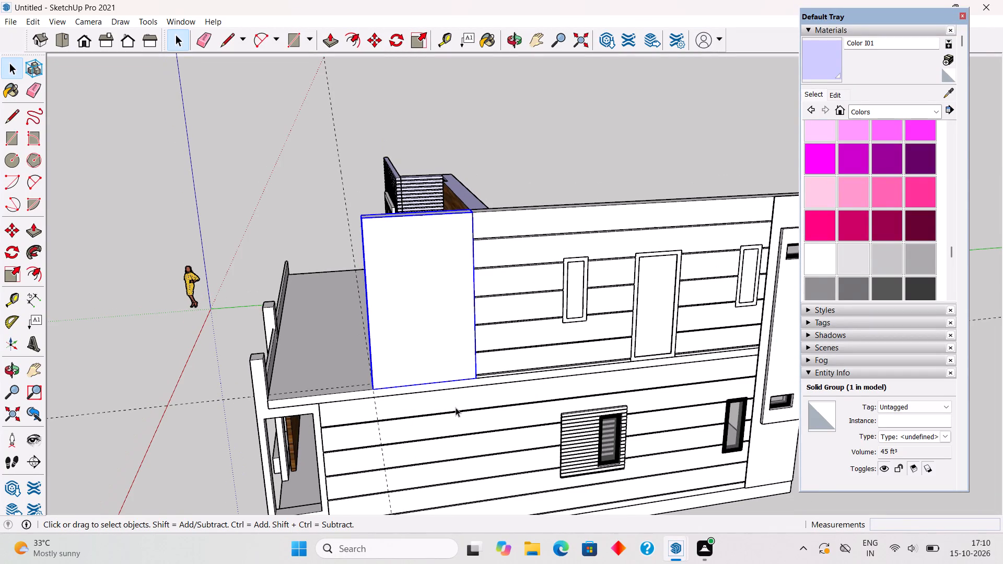
{"action": "scroll", "coordinate": [456, 407], "scroll_direction": "down", "scroll_amount": 3}
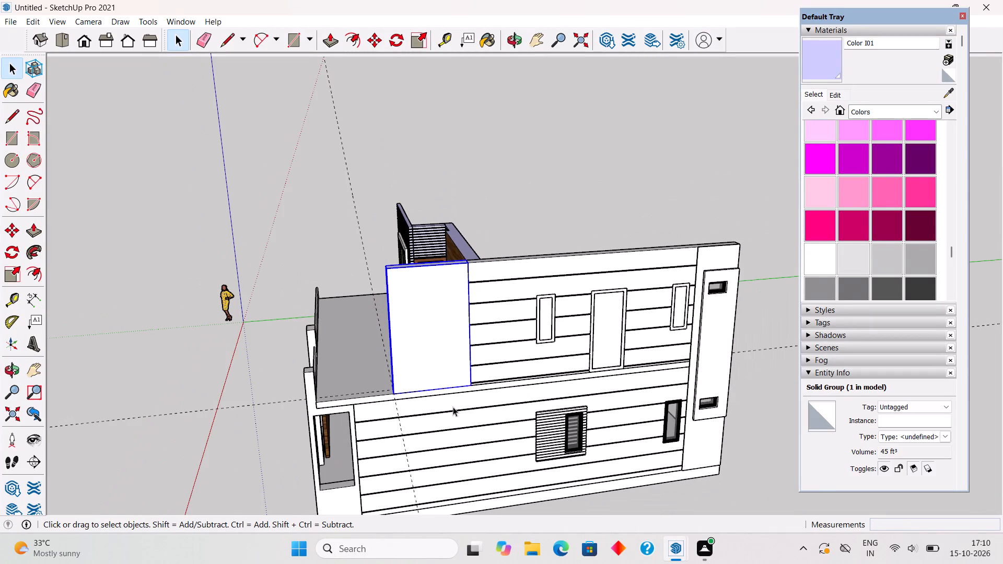
{"action": "scroll", "coordinate": [453, 407], "scroll_direction": "down", "scroll_amount": 3}
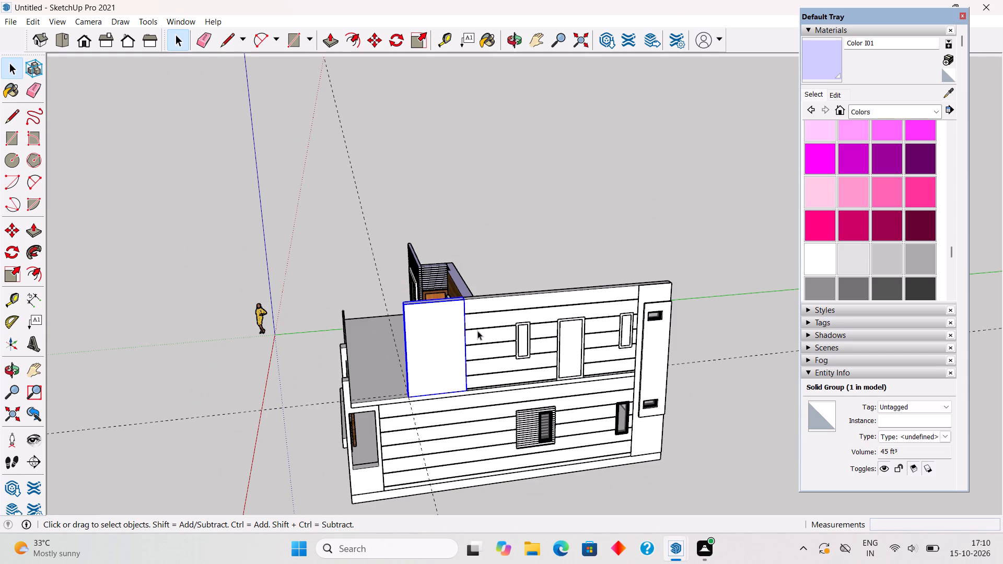
{"action": "right_click", "coordinate": [427, 331]}
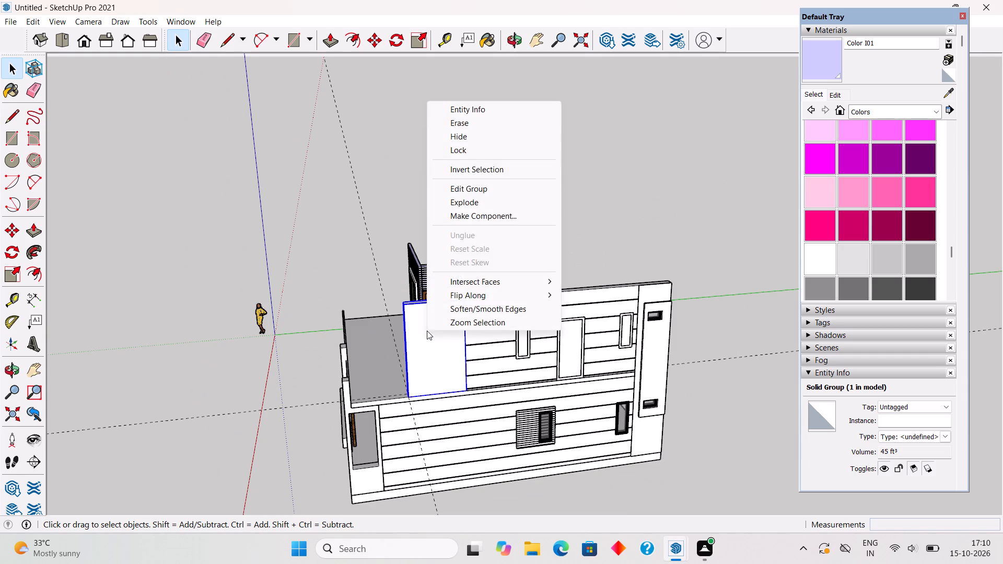
{"action": "left_click", "coordinate": [420, 351]}
{"action": "key", "text": "m"}
{"action": "left_click", "coordinate": [420, 351]}
{"action": "left_click", "coordinate": [381, 358]}
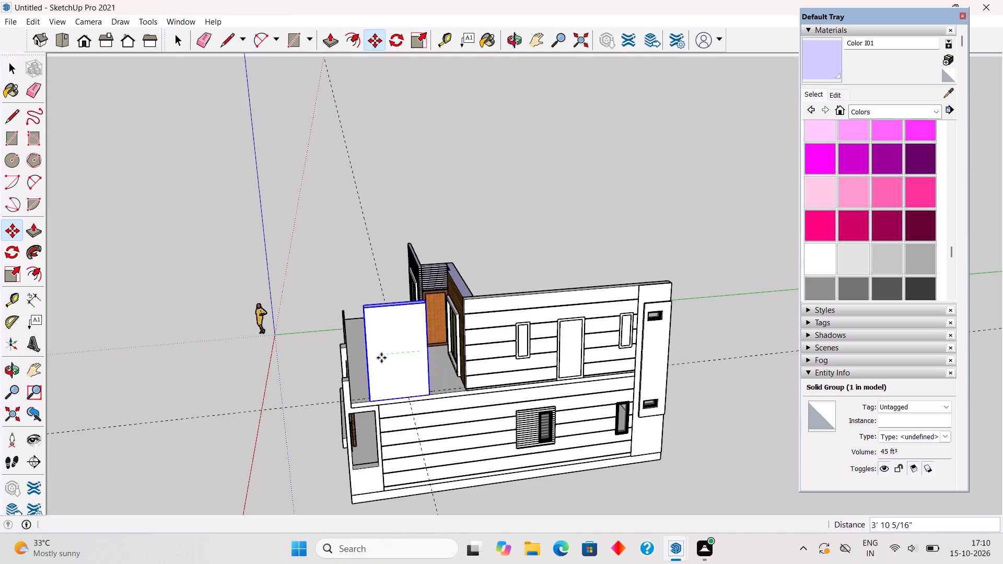
{"action": "middle_click_drag", "start_coordinate": [484, 332], "coordinate": [686, 290]}
{"action": "scroll", "coordinate": [606, 225], "scroll_direction": "up", "scroll_amount": 4}
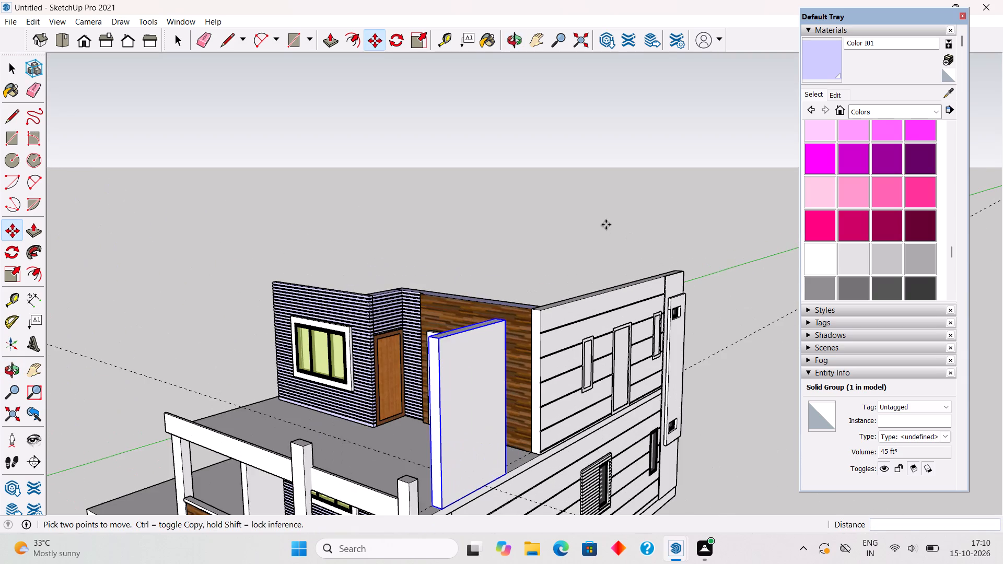
{"action": "key", "text": "space"}
Open the grooved upper side wall group and push its terrace-side end face back 2'.
{"action": "scroll", "coordinate": [545, 355], "scroll_direction": "up", "scroll_amount": 3}
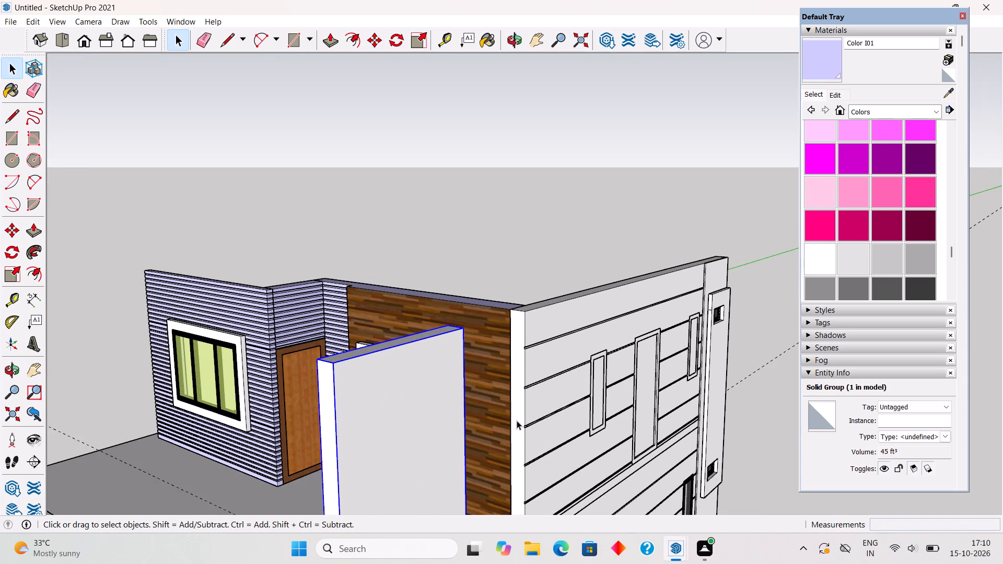
{"action": "triple_click", "coordinate": [517, 420]}
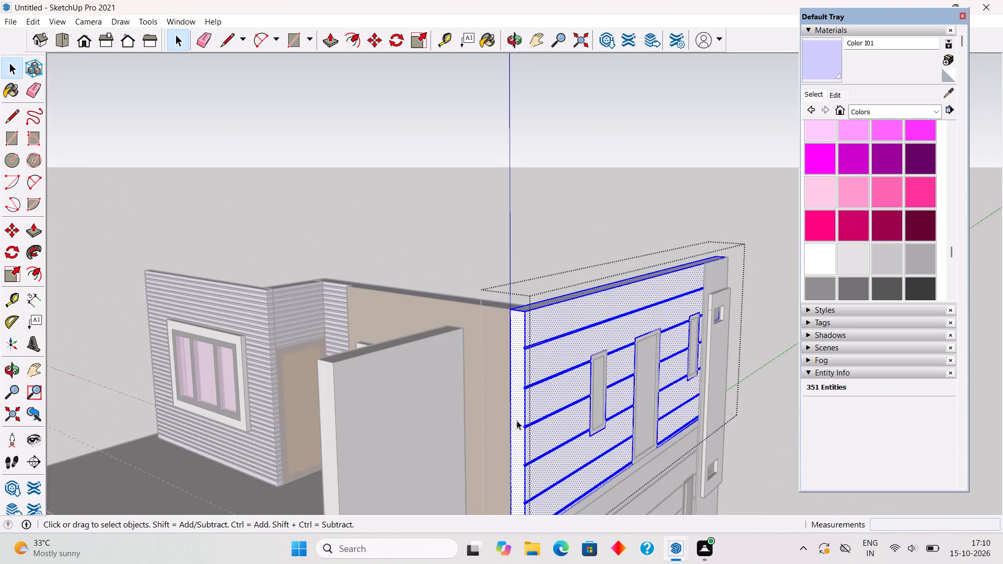
{"action": "key", "text": "p"}
{"action": "left_click", "coordinate": [517, 420]}
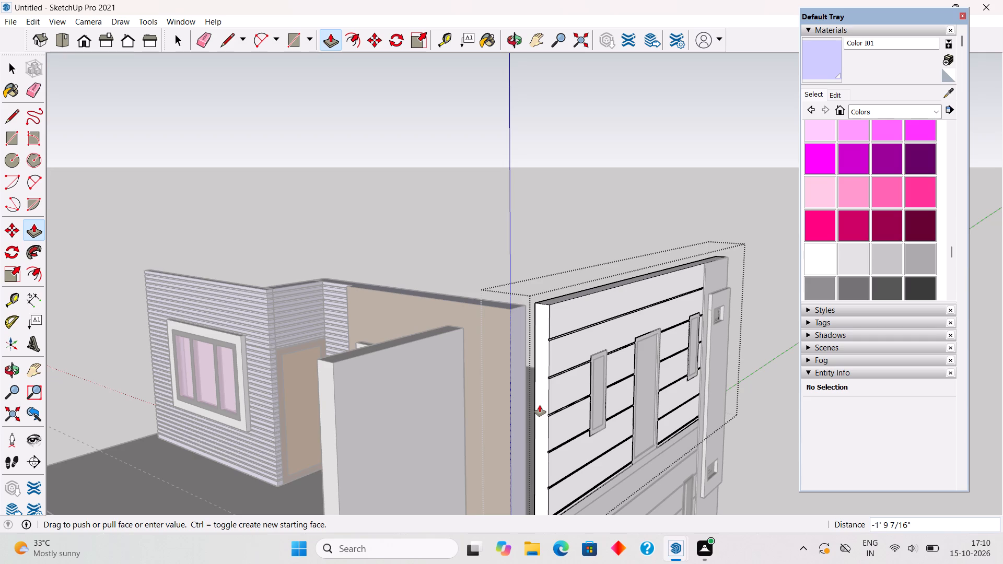
{"action": "type", "text": "2'"}
{"action": "key", "text": "Return"}
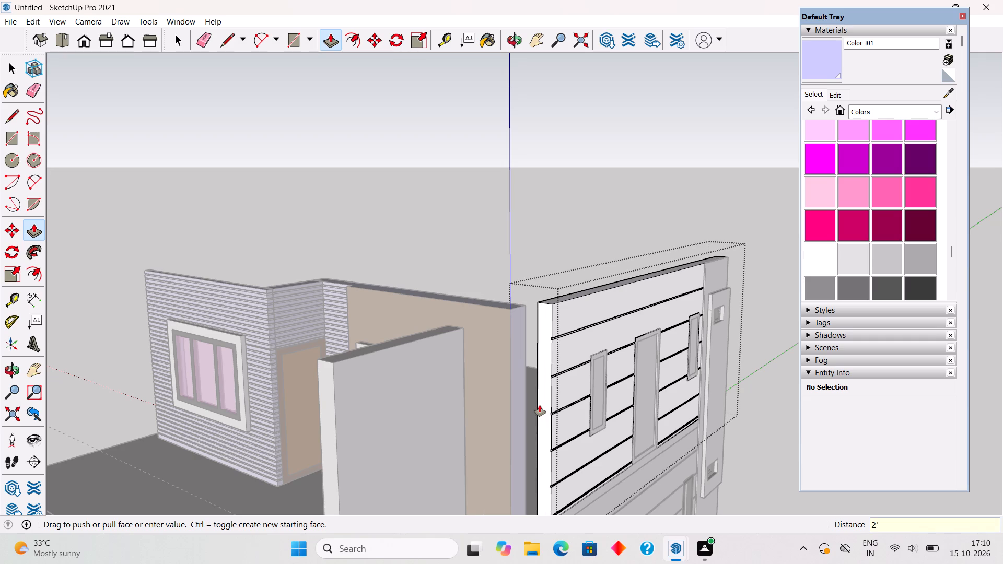
{"action": "key", "text": "space"}
{"action": "left_click", "coordinate": [540, 192]}
Reopen the grooved upper side wall group and push its terrace-side end face back a further 1.5'.
{"action": "scroll", "coordinate": [649, 461], "scroll_direction": "down", "scroll_amount": 1}
{"action": "middle_click_drag", "start_coordinate": [622, 462], "coordinate": [417, 414]}
{"action": "scroll", "coordinate": [417, 414], "scroll_direction": "down", "scroll_amount": 5}
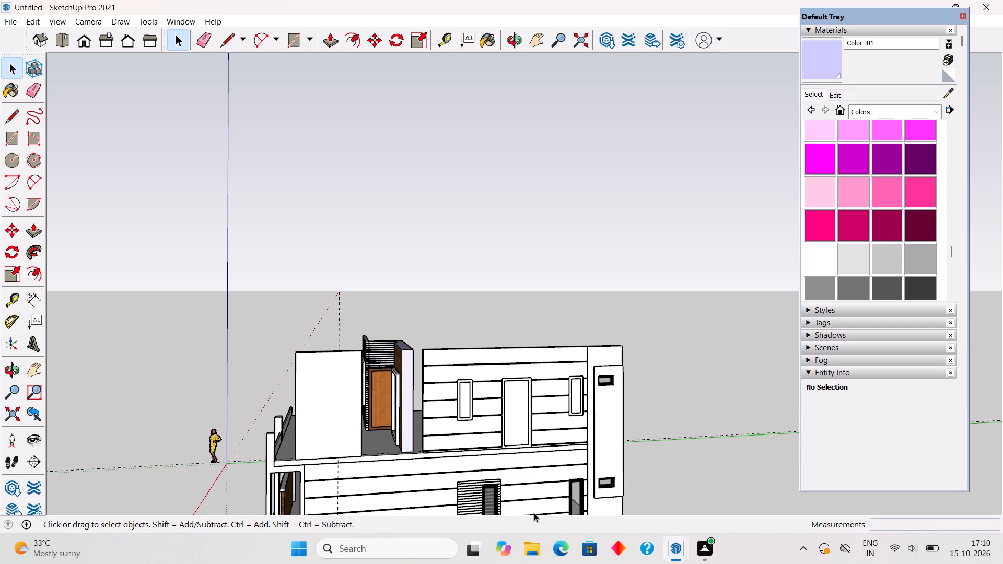
{"action": "scroll", "coordinate": [411, 439], "scroll_direction": "up", "scroll_amount": 2}
{"action": "middle_click_drag", "start_coordinate": [452, 431], "coordinate": [470, 434]}
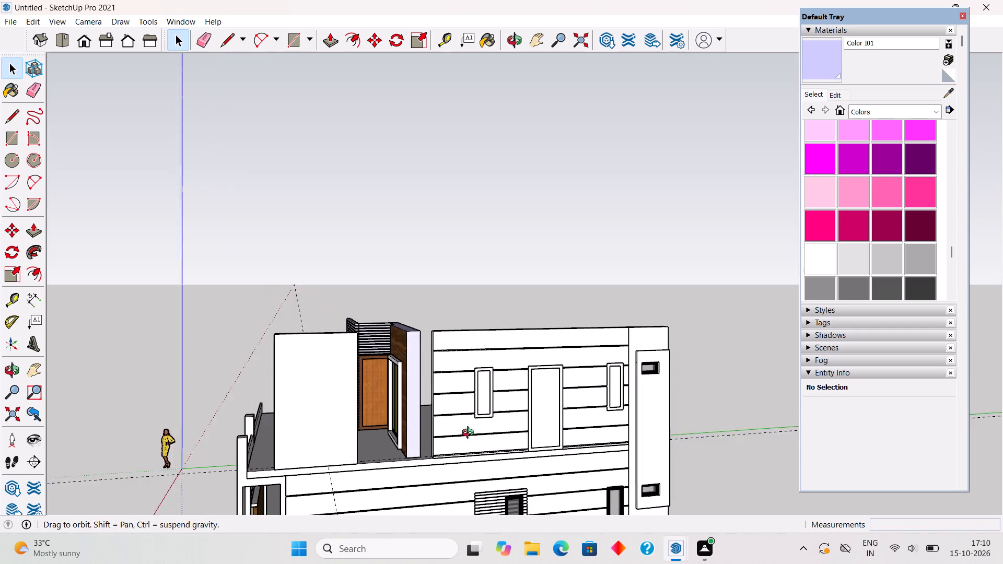
{"action": "middle_click_drag", "start_coordinate": [470, 434], "coordinate": [518, 464]}
{"action": "scroll", "coordinate": [382, 459], "scroll_direction": "up", "scroll_amount": 5}
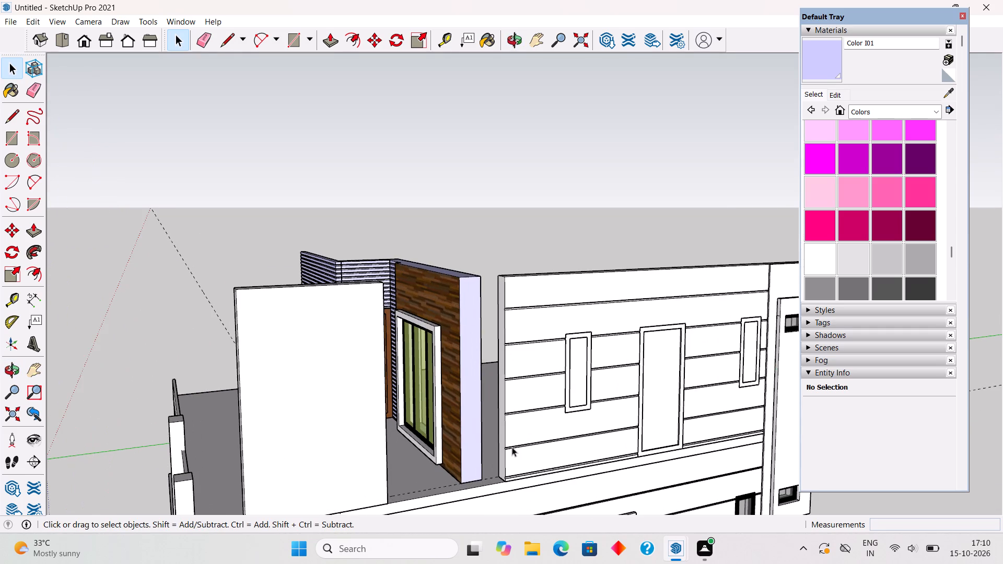
{"action": "scroll", "coordinate": [465, 366], "scroll_direction": "down", "scroll_amount": 7}
{"action": "middle_click_drag", "start_coordinate": [468, 394], "coordinate": [550, 373]}
{"action": "scroll", "coordinate": [528, 392], "scroll_direction": "up", "scroll_amount": 2}
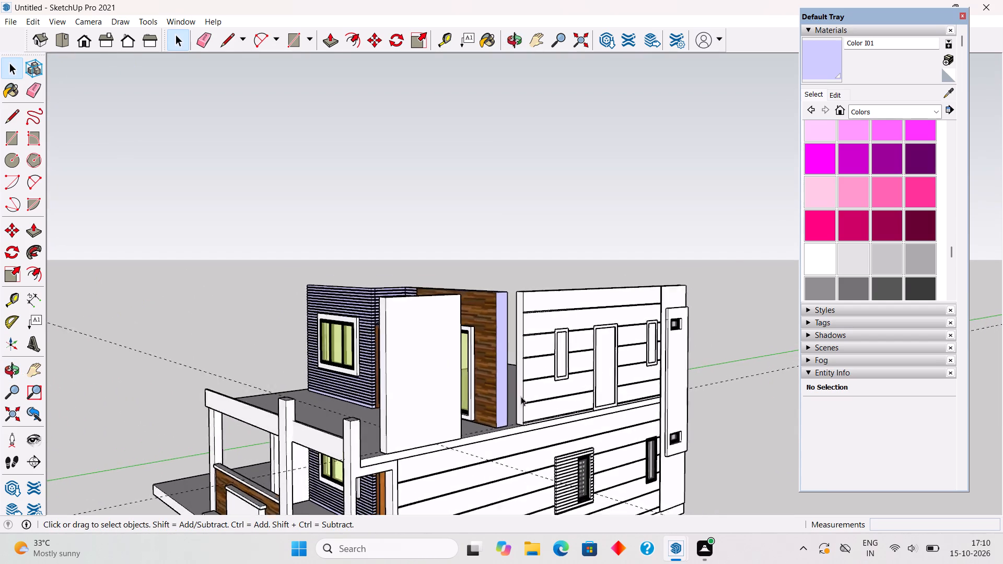
{"action": "scroll", "coordinate": [521, 396], "scroll_direction": "up", "scroll_amount": 2}
{"action": "triple_click", "coordinate": [516, 405]}
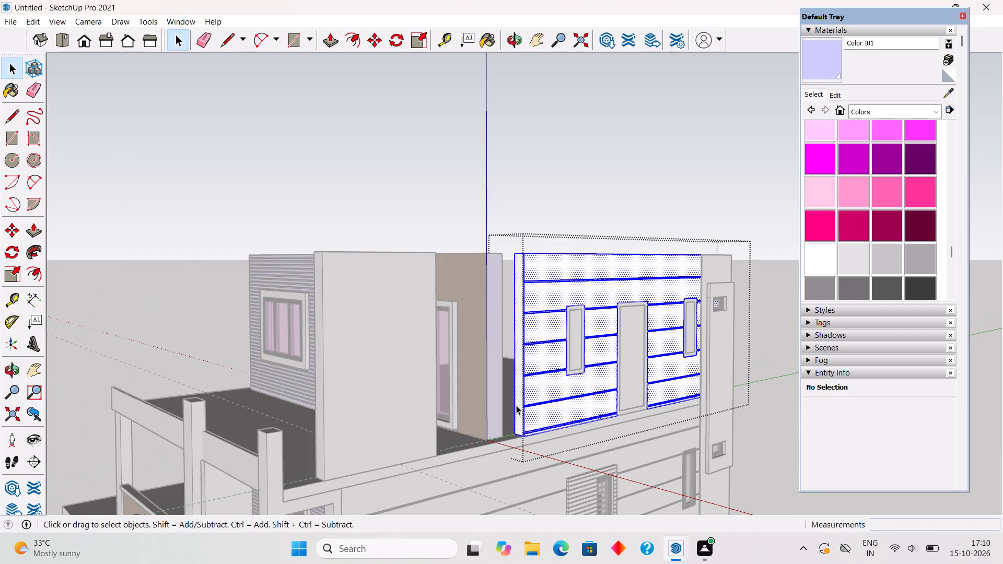
{"action": "key", "text": "p"}
{"action": "left_click", "coordinate": [515, 406]}
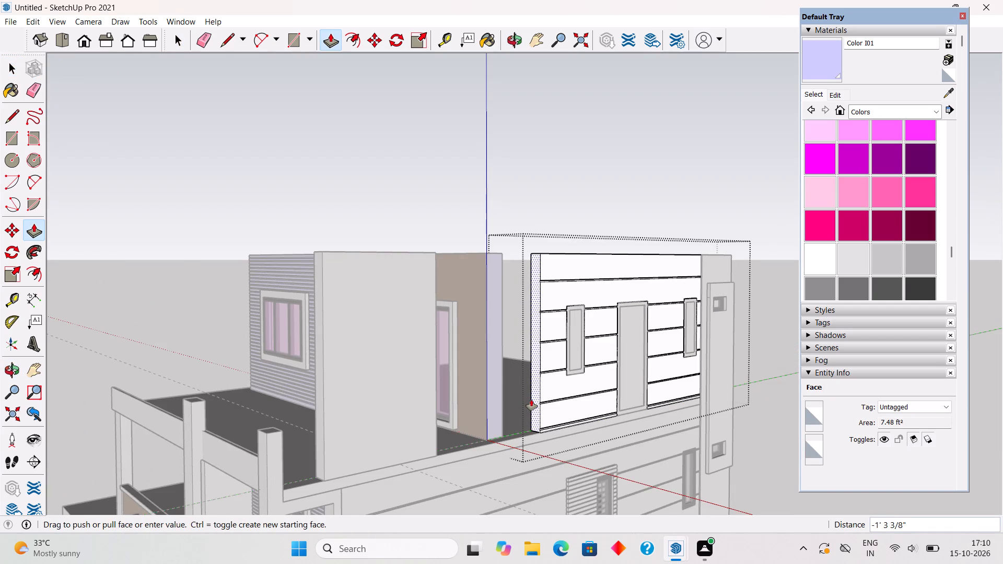
{"action": "type", "text": "1.5'"}
{"action": "key", "text": "Return"}
{"action": "key", "text": "space"}
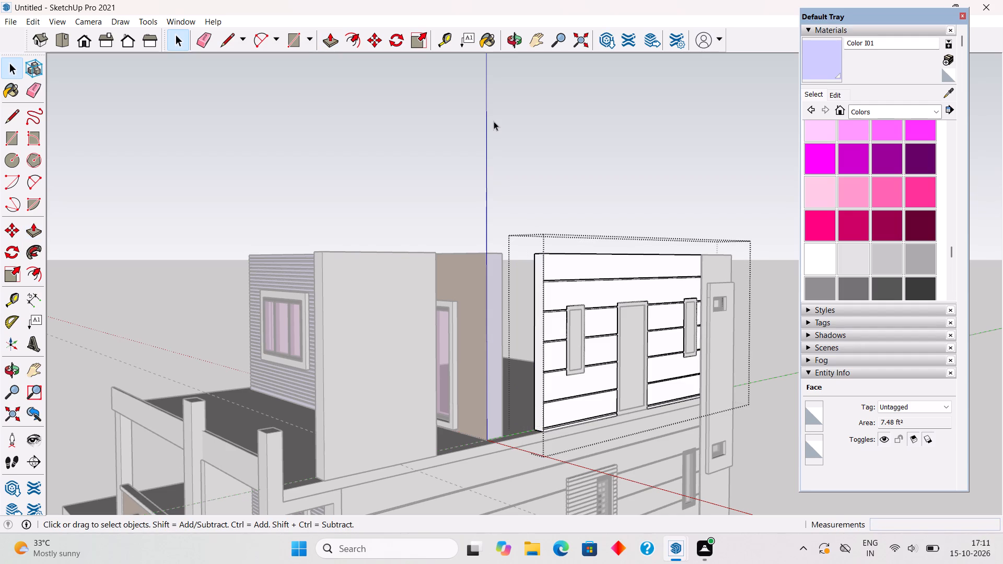
{"action": "left_click", "coordinate": [494, 121]}
{"action": "middle_click_drag", "start_coordinate": [475, 396], "coordinate": [125, 432]}
{"action": "scroll", "coordinate": [236, 419], "scroll_direction": "up", "scroll_amount": 4}
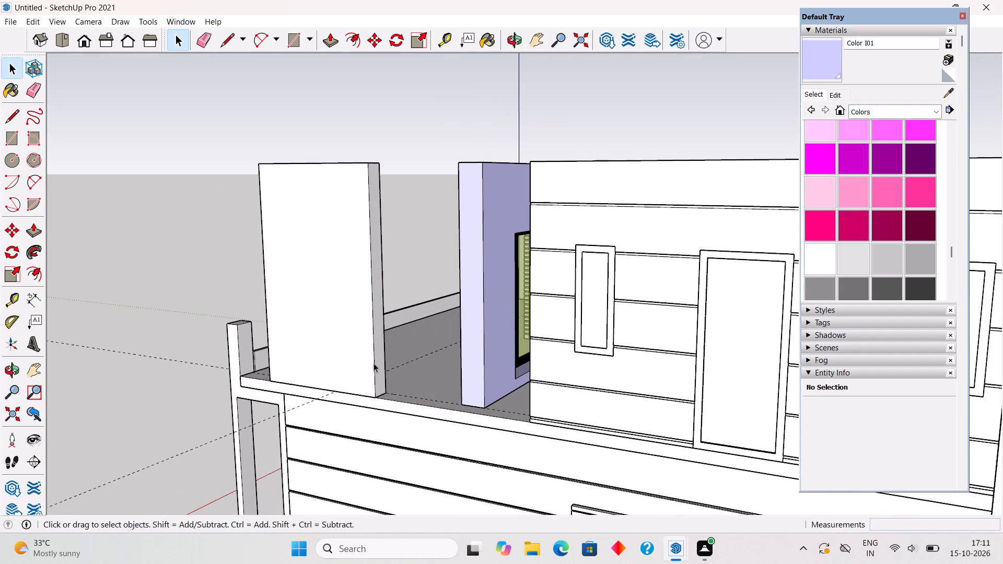
Move the plain wall group along the terrace edge so its bottom corner meets the end corner of the grooved upper side wall.
{"action": "key", "text": "m"}
{"action": "left_click", "coordinate": [374, 396]}
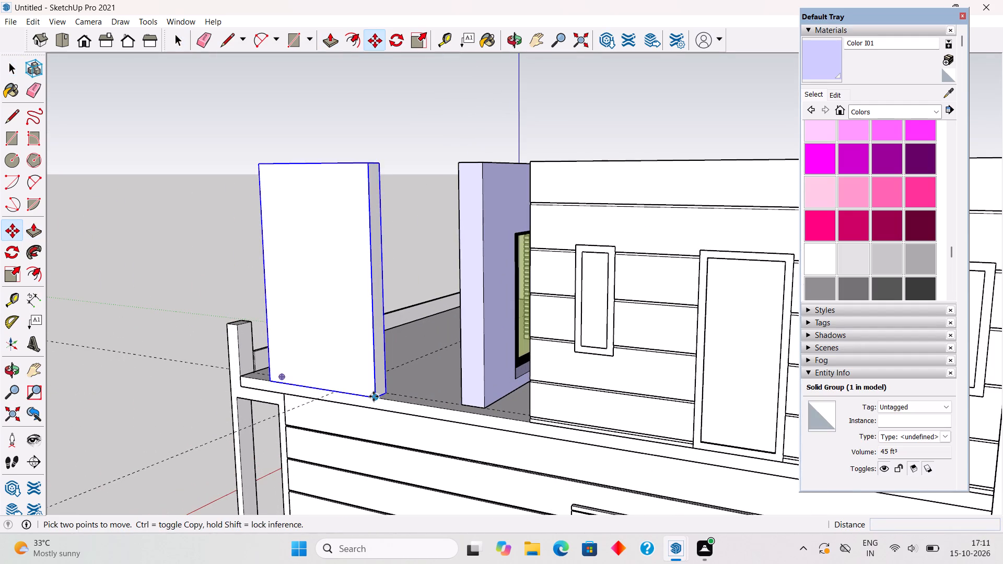
{"action": "left_click", "coordinate": [529, 425]}
{"action": "key", "text": "space"}
{"action": "scroll", "coordinate": [529, 425], "scroll_direction": "down", "scroll_amount": 3}
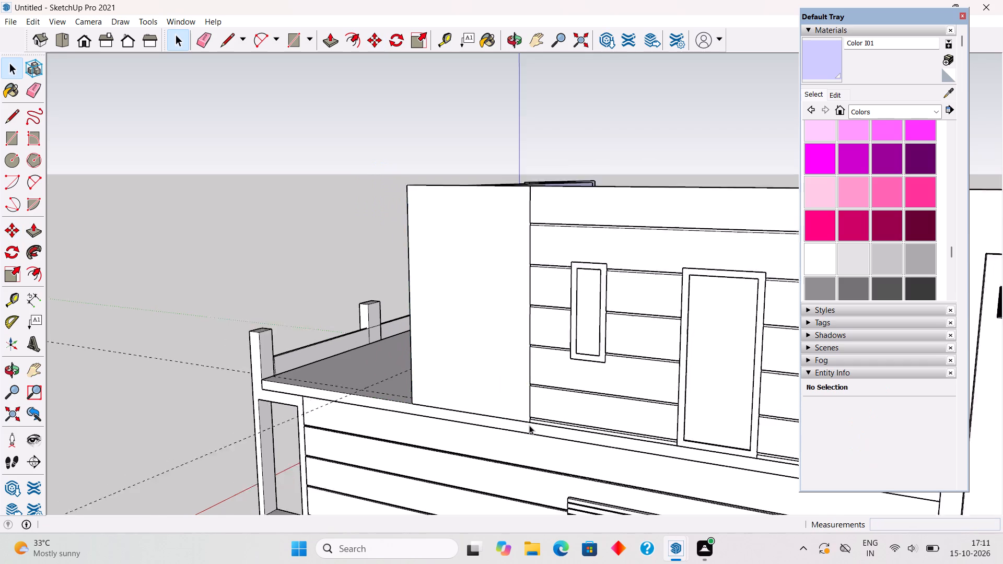
{"action": "scroll", "coordinate": [529, 425], "scroll_direction": "down", "scroll_amount": 2}
{"action": "left_click", "coordinate": [294, 237]}
Open the plain wall group and pull its terrace-side end face outward 2'.
{"action": "scroll", "coordinate": [333, 395], "scroll_direction": "down", "scroll_amount": 1}
{"action": "middle_click_drag", "start_coordinate": [333, 395], "coordinate": [591, 419]}
{"action": "scroll", "coordinate": [591, 419], "scroll_direction": "down", "scroll_amount": 2}
{"action": "scroll", "coordinate": [582, 399], "scroll_direction": "up", "scroll_amount": 3}
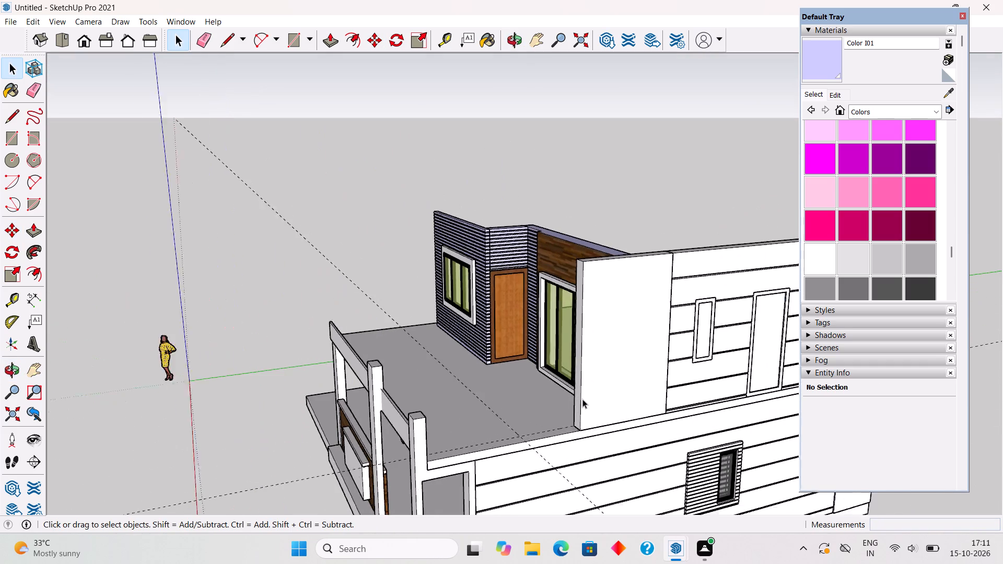
{"action": "scroll", "coordinate": [582, 399], "scroll_direction": "up", "scroll_amount": 1}
{"action": "double_click", "coordinate": [576, 402]}
{"action": "left_click", "coordinate": [576, 402]}
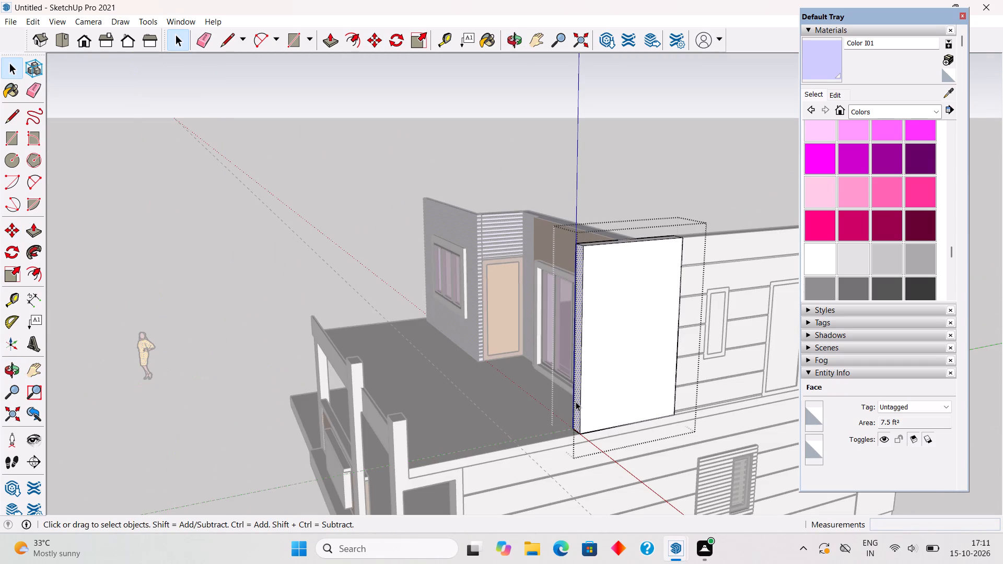
{"action": "key", "text": "p"}
{"action": "left_click", "coordinate": [576, 402]}
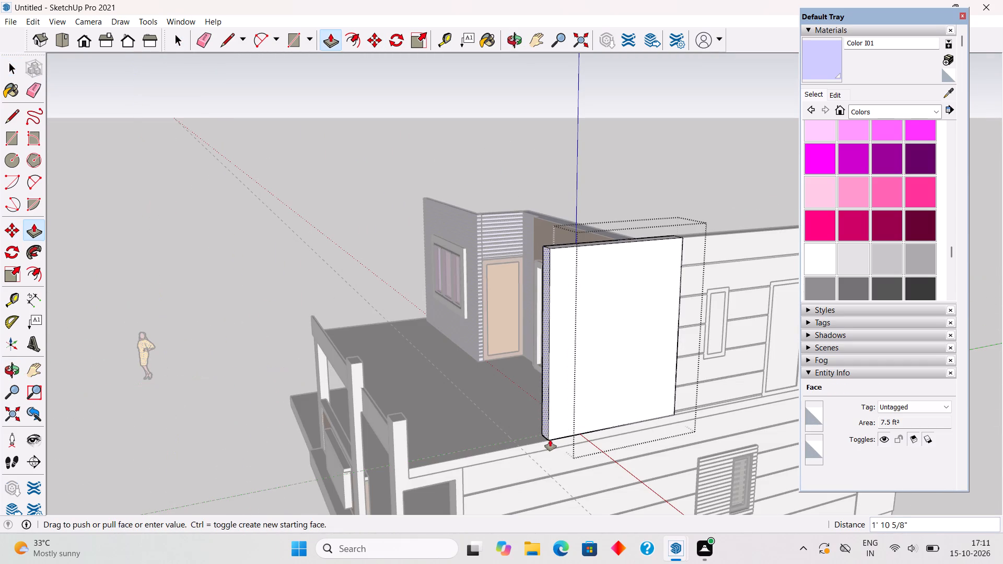
{"action": "type", "text": "2'"}
{"action": "key", "text": "Return"}
{"action": "key", "text": "space"}
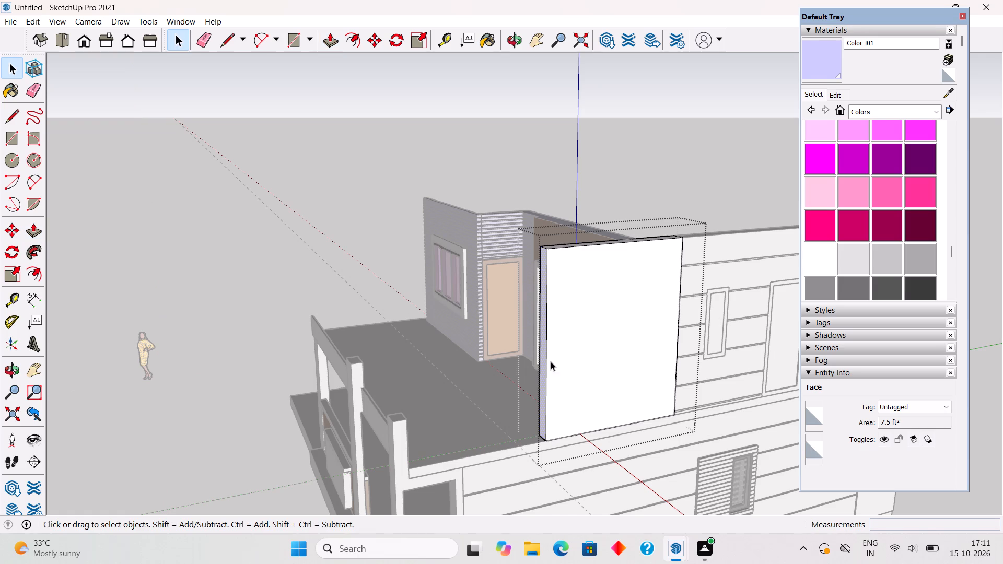
{"action": "left_click", "coordinate": [486, 151]}
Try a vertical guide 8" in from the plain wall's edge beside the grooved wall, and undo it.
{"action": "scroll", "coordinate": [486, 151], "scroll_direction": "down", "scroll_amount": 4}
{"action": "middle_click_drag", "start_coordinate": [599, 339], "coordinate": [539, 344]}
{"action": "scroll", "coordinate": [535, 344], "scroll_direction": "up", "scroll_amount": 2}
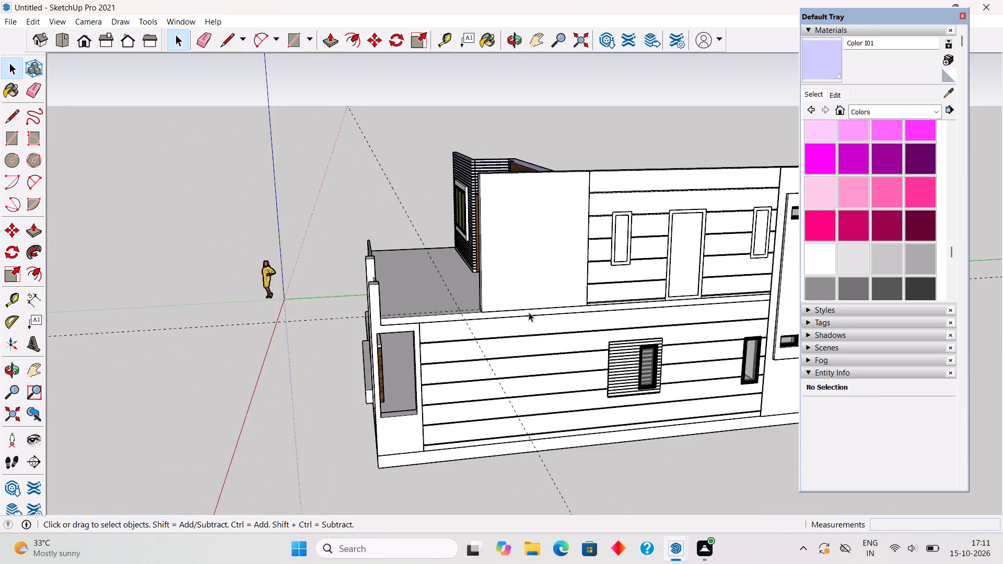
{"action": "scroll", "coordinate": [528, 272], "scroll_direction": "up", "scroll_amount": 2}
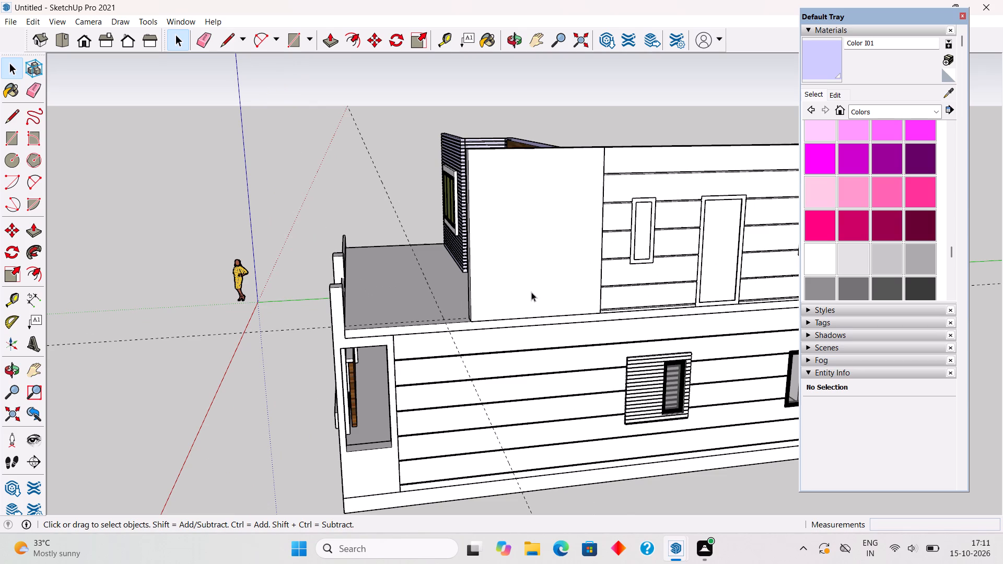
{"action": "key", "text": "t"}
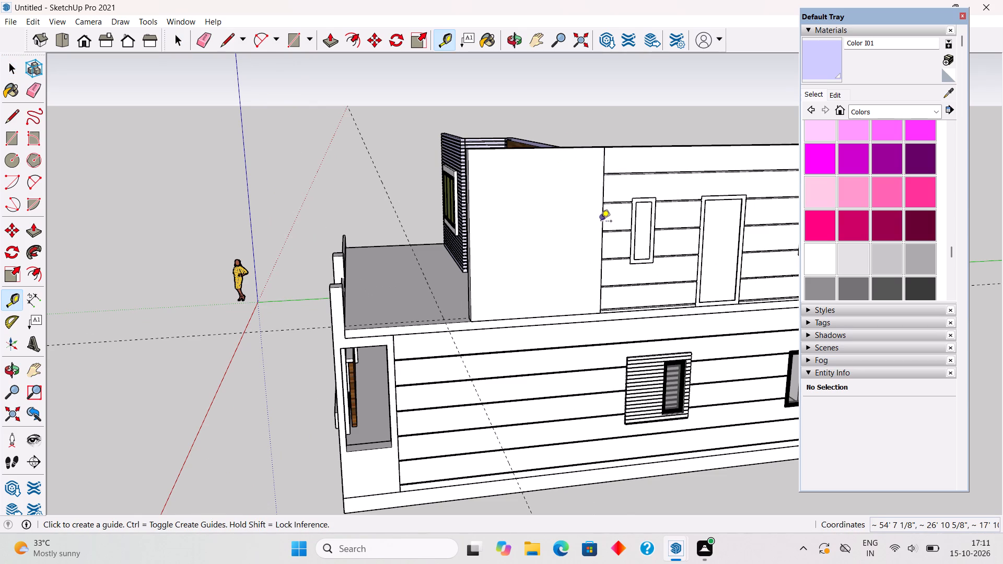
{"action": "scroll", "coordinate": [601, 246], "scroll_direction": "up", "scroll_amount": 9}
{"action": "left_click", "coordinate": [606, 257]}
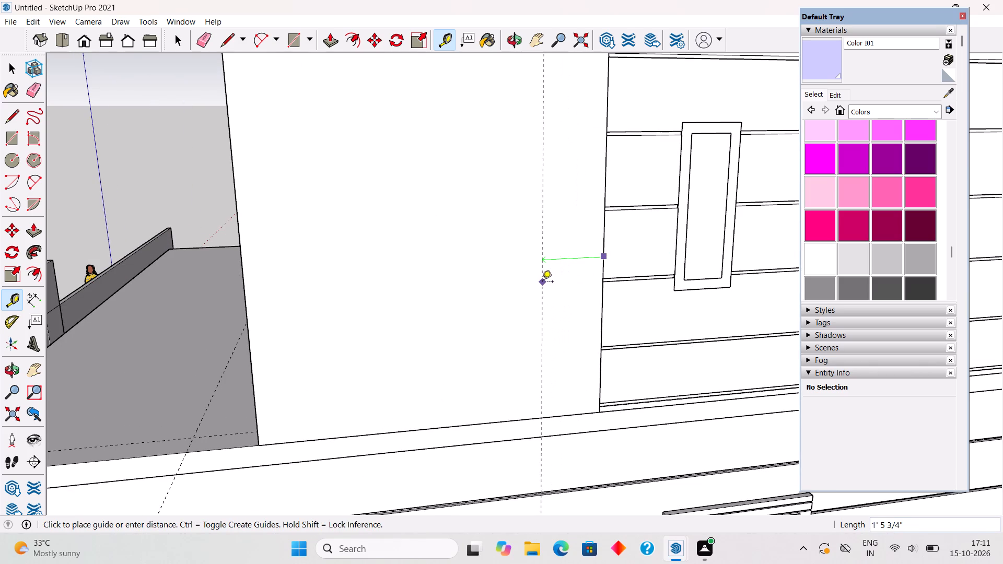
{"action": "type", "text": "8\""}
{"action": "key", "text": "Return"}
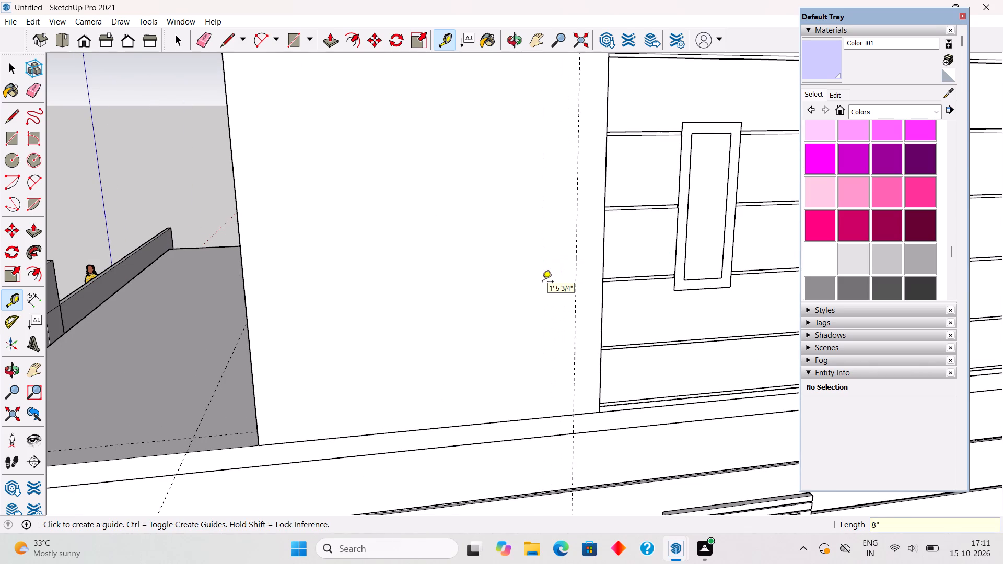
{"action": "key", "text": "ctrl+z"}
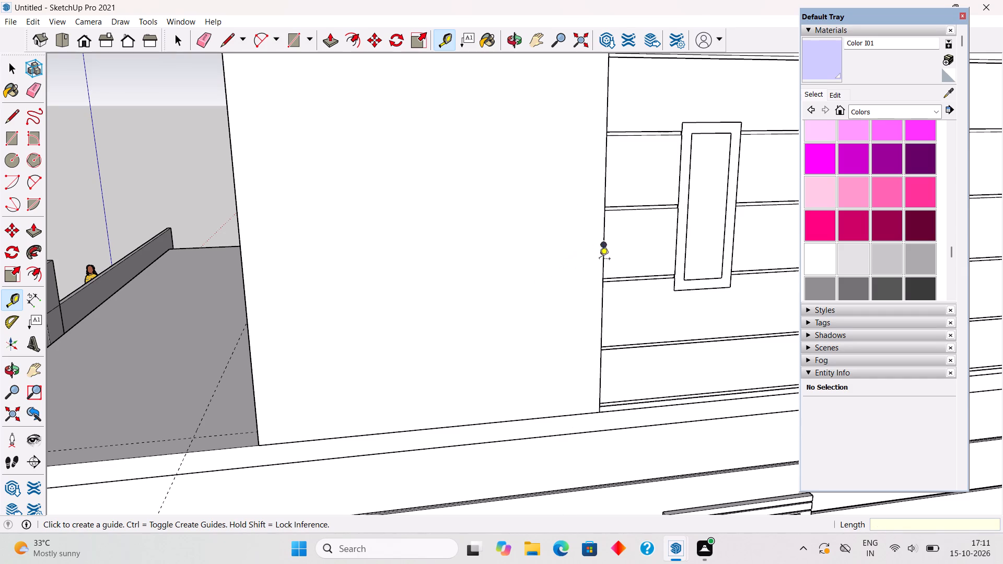
Place vertical guides 1' in from both side edges of the plain wall's outer face.
{"action": "left_click", "coordinate": [602, 264]}
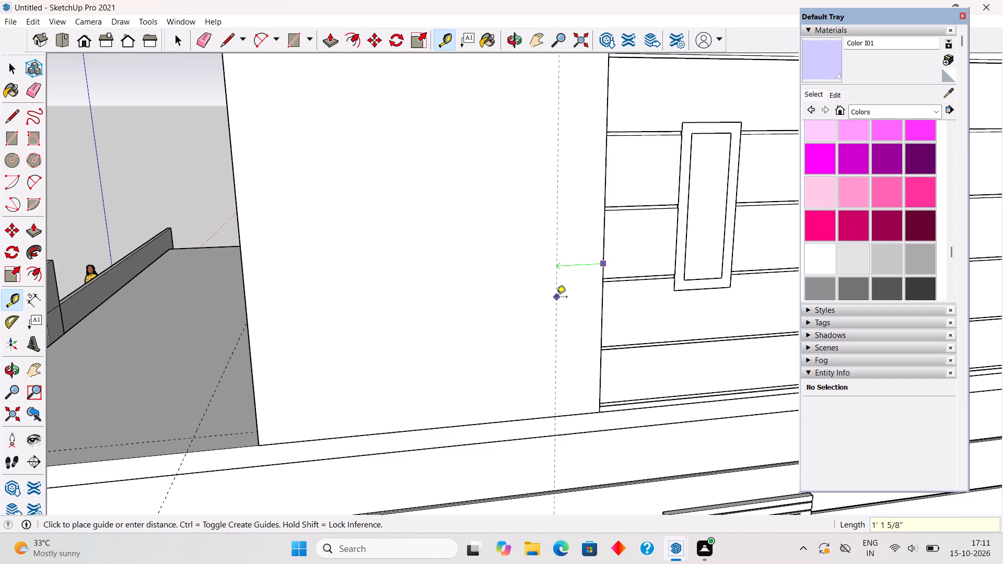
{"action": "type", "text": "1'"}
{"action": "key", "text": "Return"}
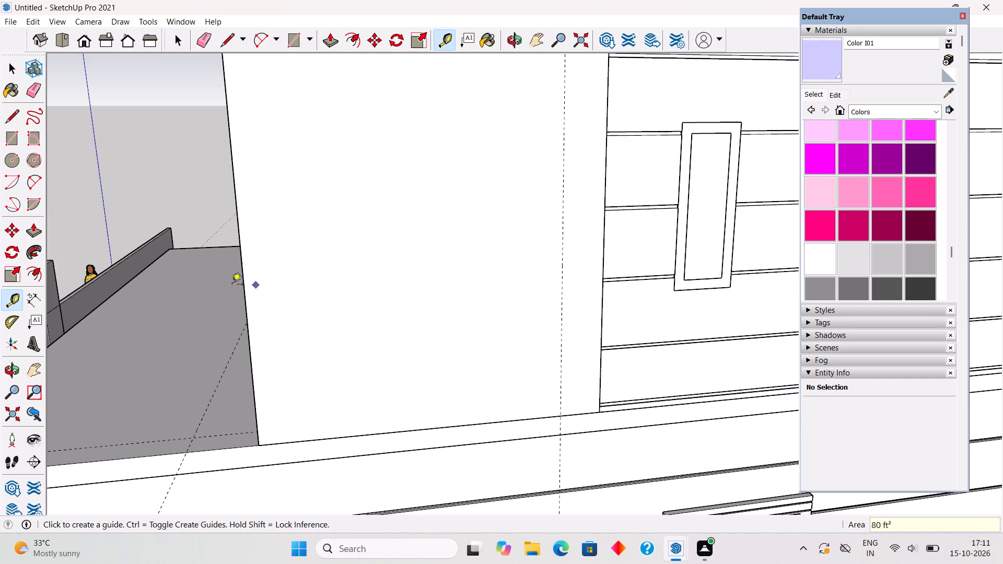
{"action": "left_click", "coordinate": [246, 278]}
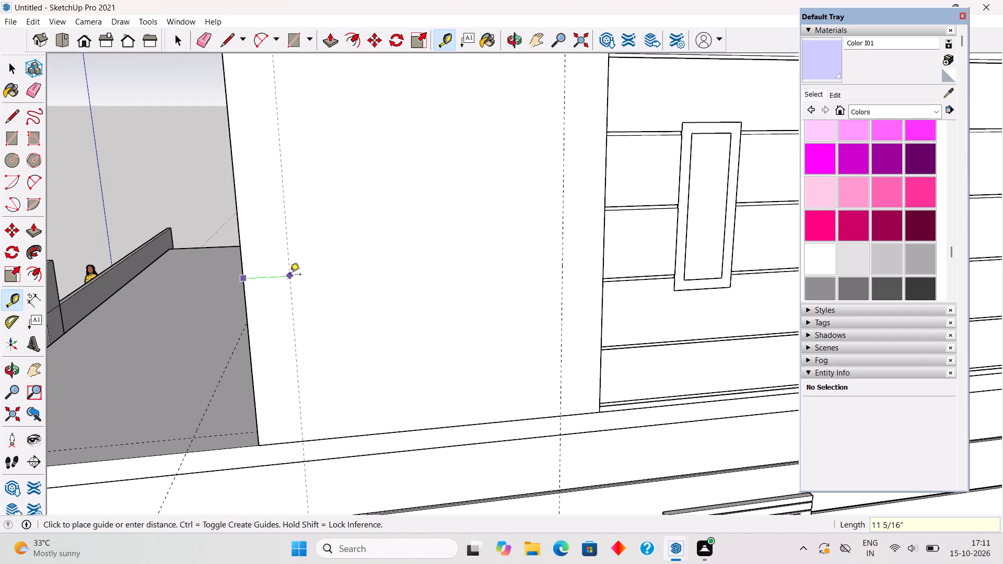
{"action": "type", "text": "1'"}
{"action": "key", "text": "Return"}
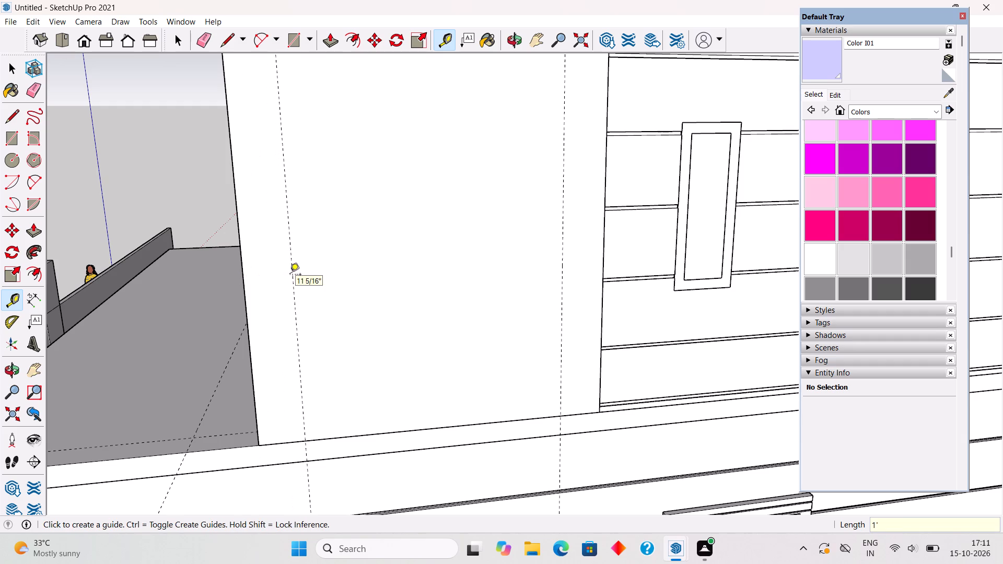
Place a horizontal guide 3' above the plain wall's bottom edge and another 4' above that one.
{"action": "left_click", "coordinate": [398, 430]}
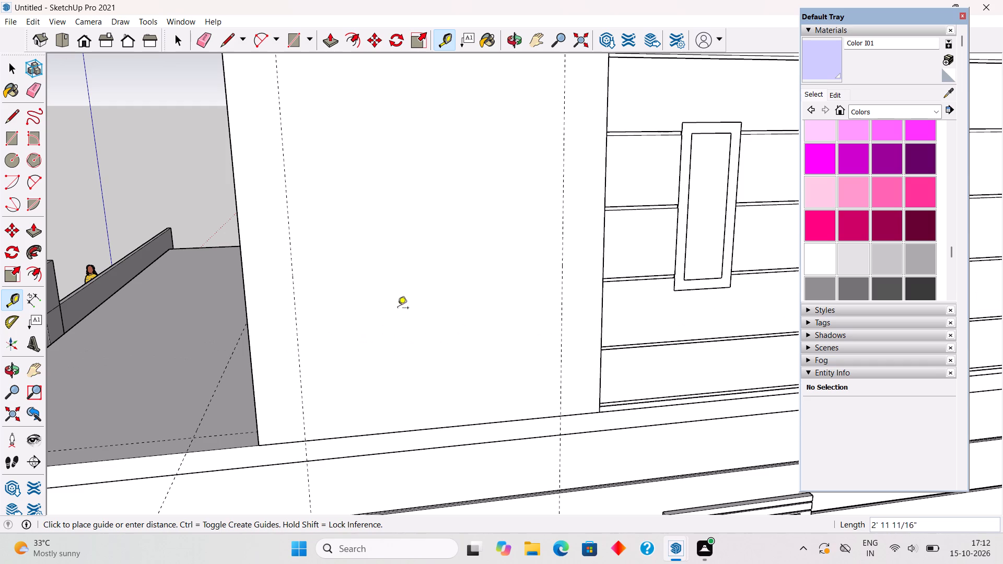
{"action": "type", "text": "3'"}
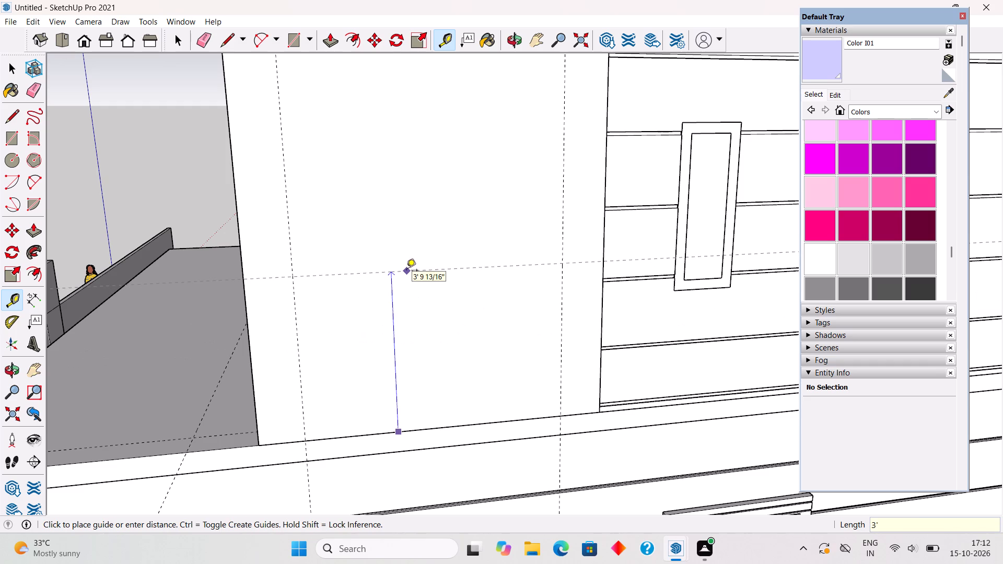
{"action": "key", "text": "Return"}
{"action": "scroll", "coordinate": [413, 277], "scroll_direction": "down", "scroll_amount": 4}
{"action": "left_click", "coordinate": [418, 297]}
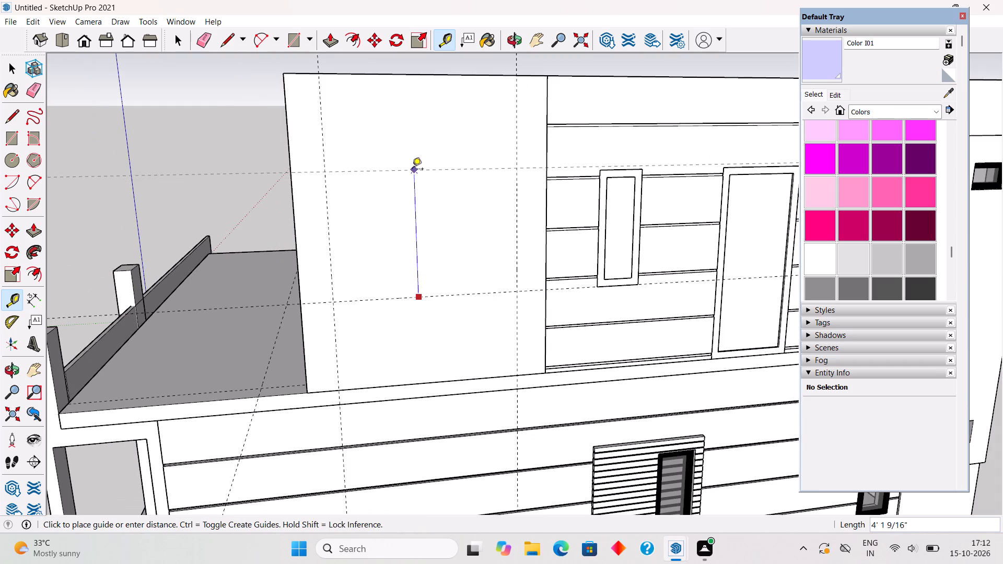
{"action": "type", "text": "4'"}
{"action": "key", "text": "Return"}
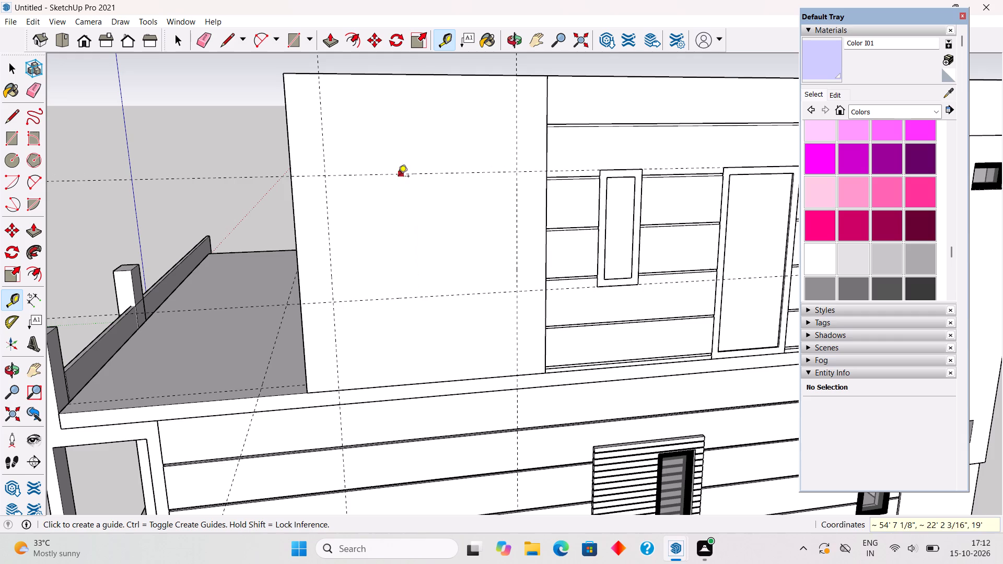
Place a vertical guide through the midpoint of the plain wall's bottom edge, and further guides 1.5' to each side of it.
{"action": "left_click", "coordinate": [299, 279]}
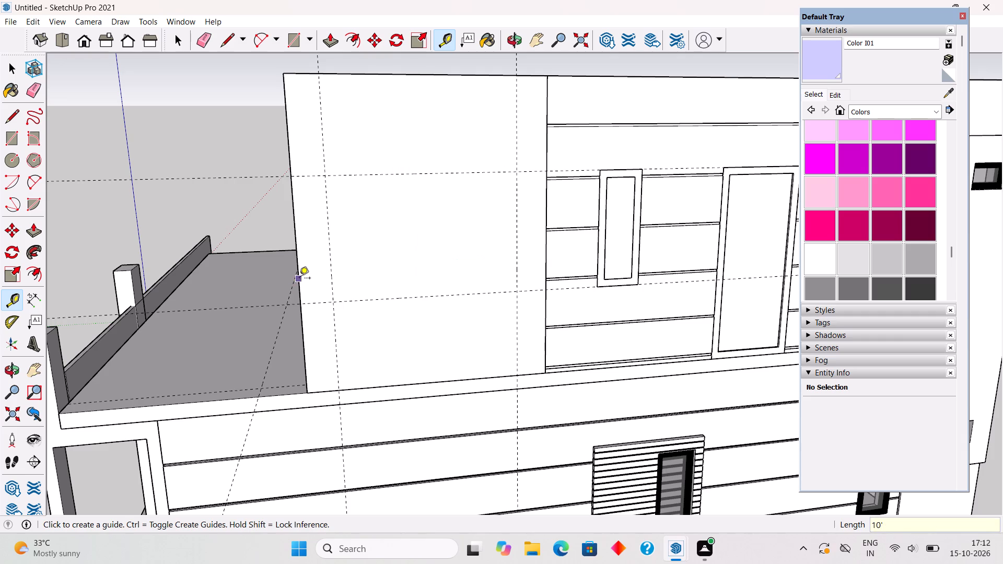
{"action": "left_click", "coordinate": [437, 384]}
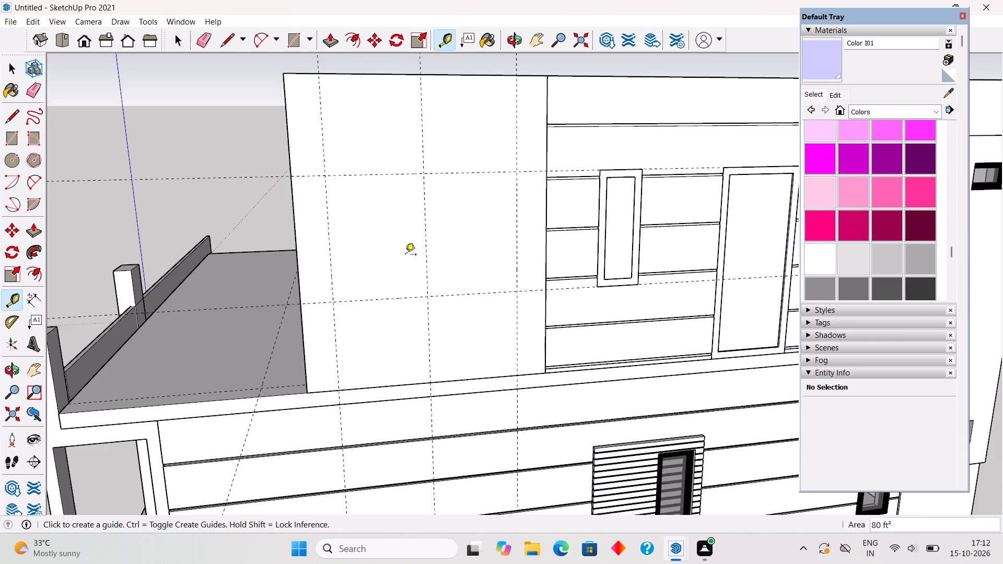
{"action": "left_click", "coordinate": [427, 275]}
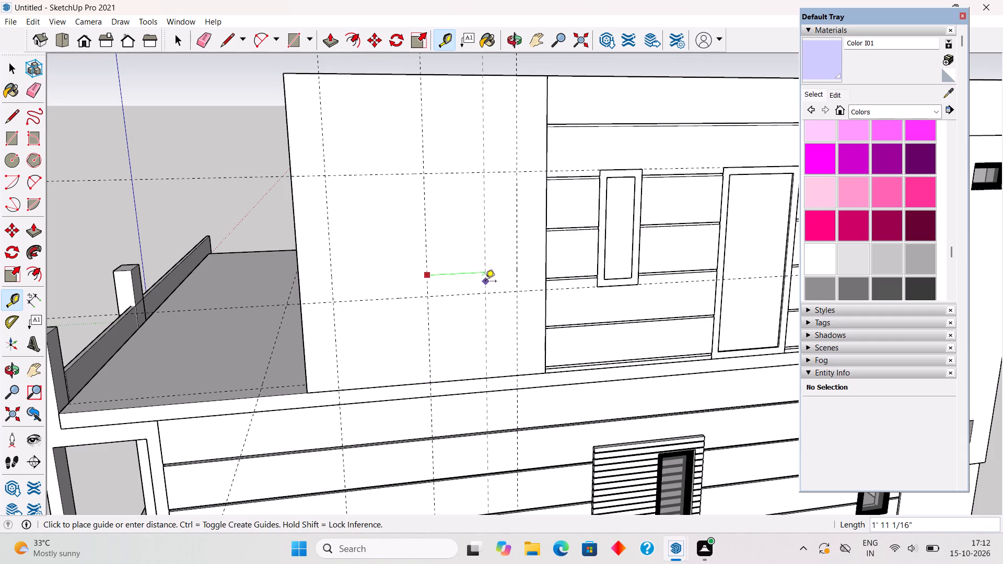
{"action": "type", "text": "1.5'"}
{"action": "key", "text": "Return"}
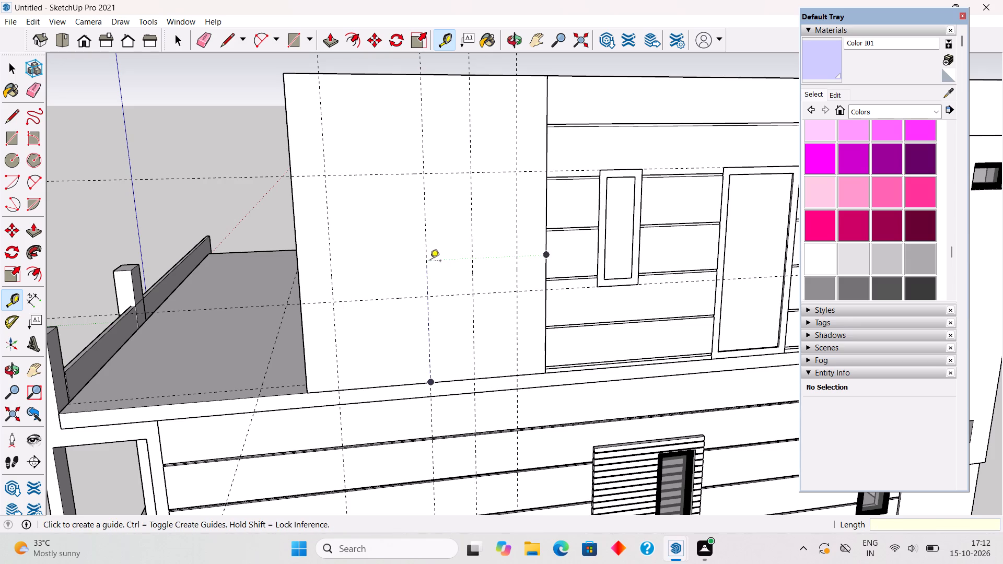
{"action": "left_click", "coordinate": [424, 273]}
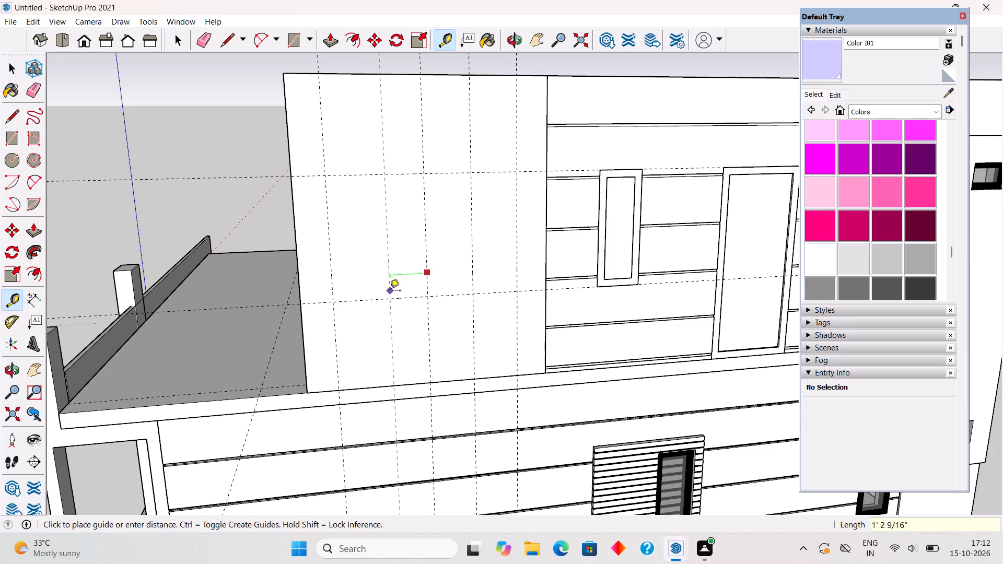
{"action": "type", "text": "1.5'"}
{"action": "key", "text": "Return"}
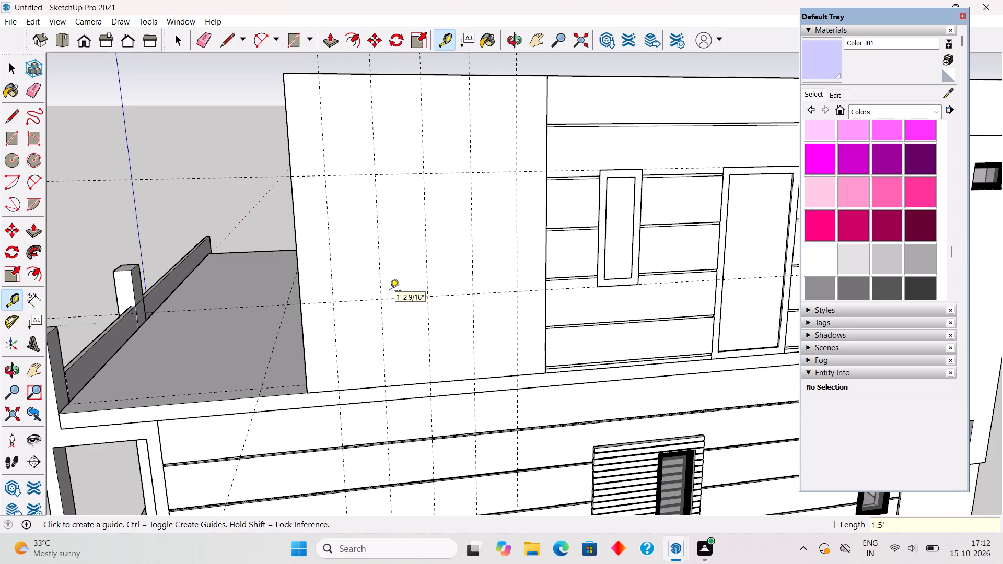
Open the plain wall group and cut a 3' wide by 4' high window opening along the guides, 9" through the wall.
{"action": "key", "text": "space"}
{"action": "double_click", "coordinate": [390, 291]}
{"action": "left_click", "coordinate": [390, 291]}
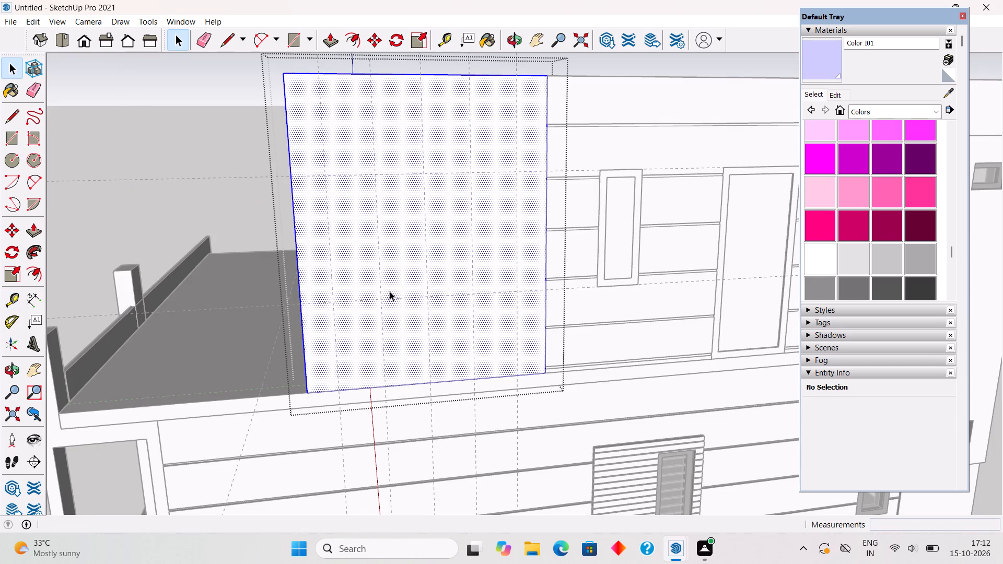
{"action": "key", "text": "r"}
{"action": "left_click", "coordinate": [375, 171]}
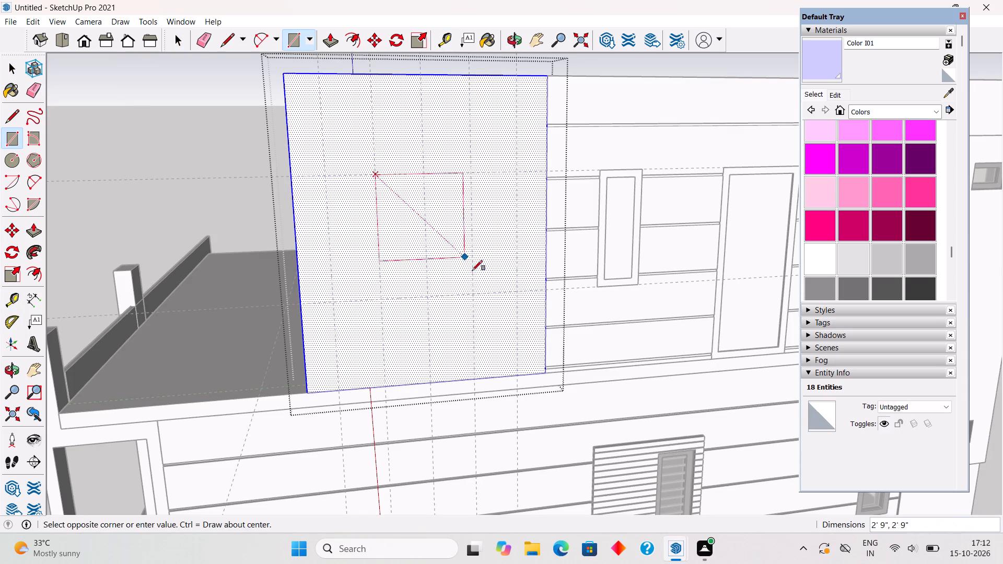
{"action": "left_click", "coordinate": [474, 295]}
{"action": "key", "text": "space"}
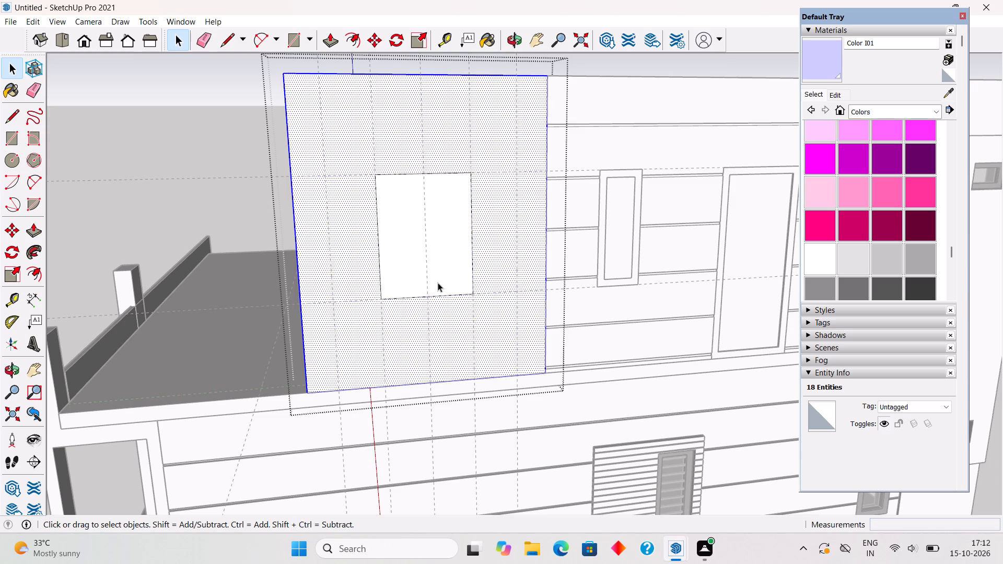
{"action": "key", "text": "p"}
{"action": "left_click_drag", "start_coordinate": [460, 273], "coordinate": [436, 214]}
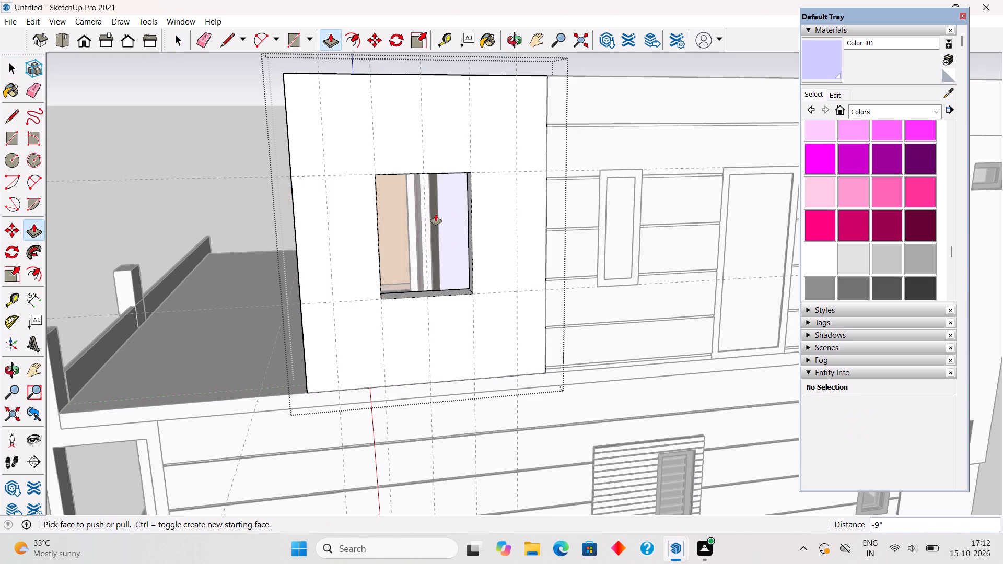
{"action": "key", "text": "space"}
{"action": "scroll", "coordinate": [436, 214], "scroll_direction": "down", "scroll_amount": 5}
{"action": "left_click", "coordinate": [514, 89]}
Draw a 3' wide by 4' high rectangle over the new window opening, outside the wall group.
{"action": "scroll", "coordinate": [349, 181], "scroll_direction": "up", "scroll_amount": 1}
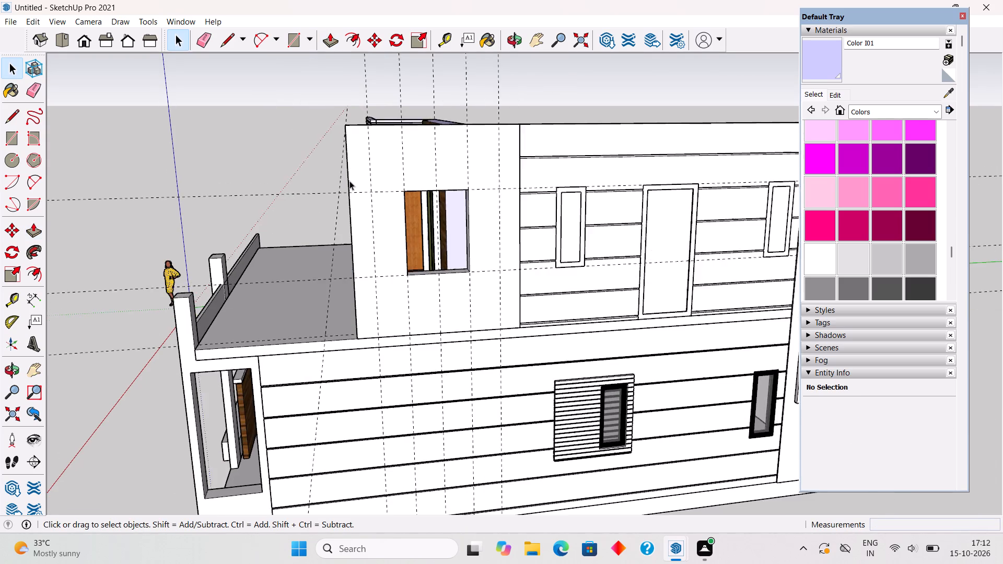
{"action": "scroll", "coordinate": [349, 181], "scroll_direction": "up", "scroll_amount": 1}
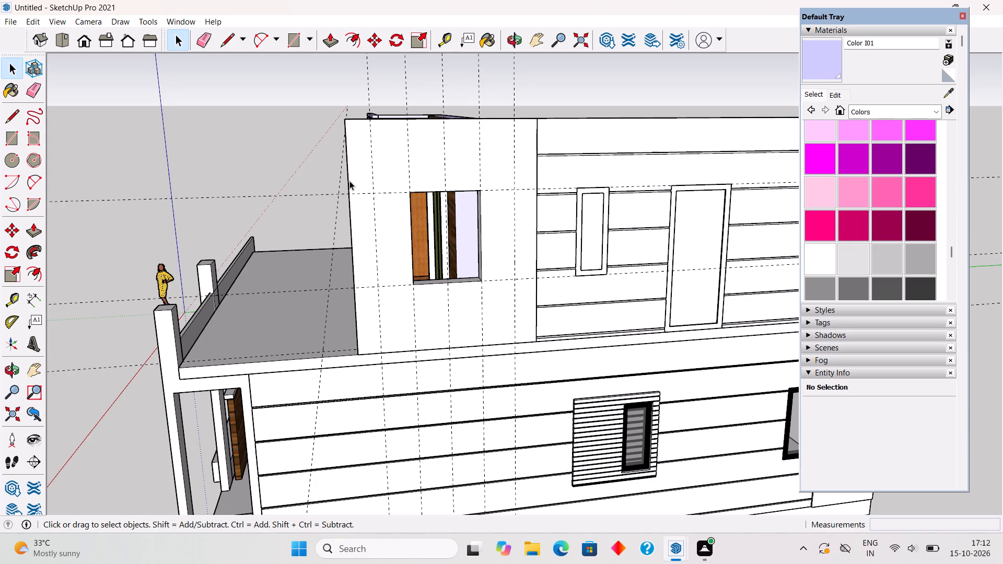
{"action": "key", "text": "r"}
{"action": "left_click", "coordinate": [410, 193]}
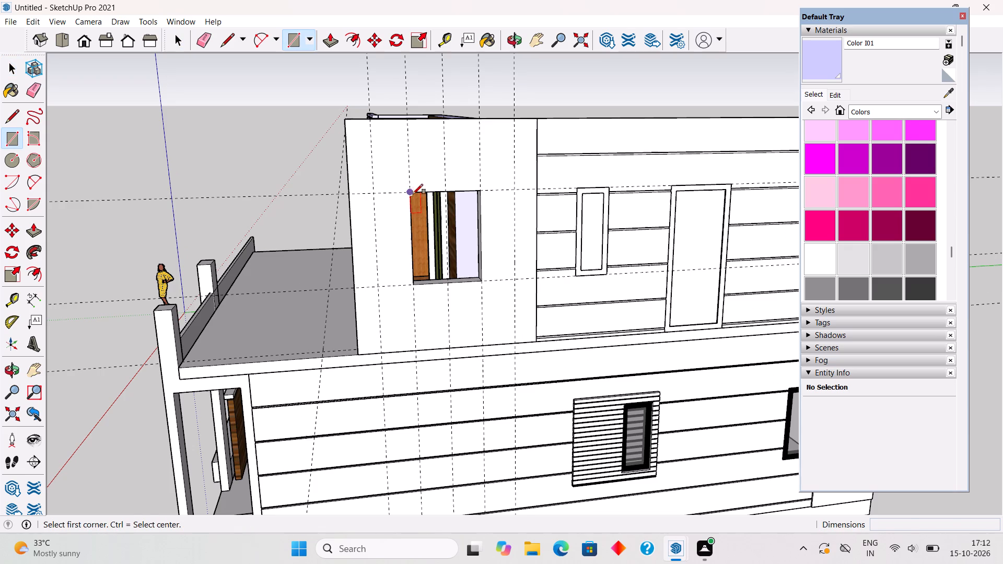
{"action": "left_click", "coordinate": [481, 284]}
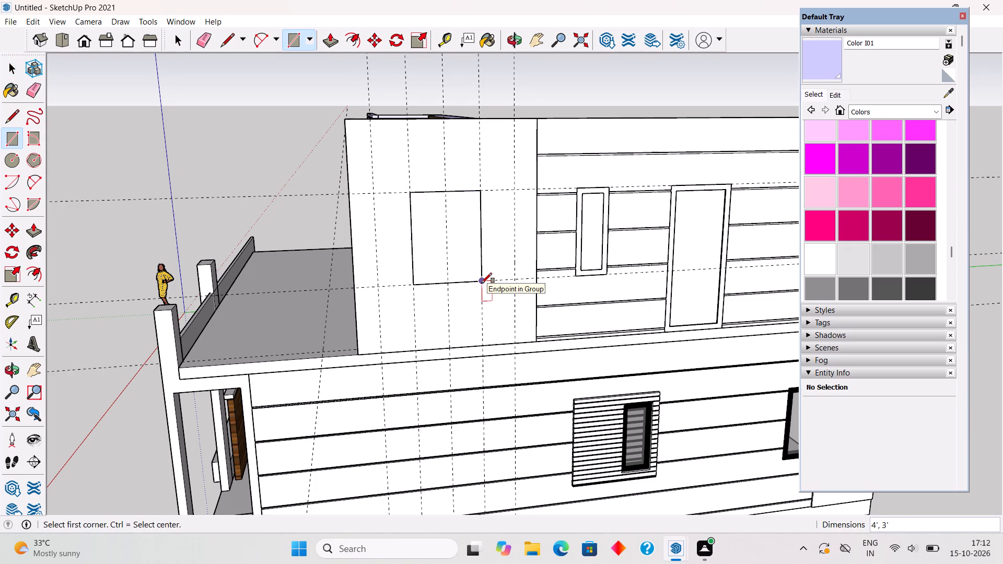
Offset the new window rectangle 5" outward and delete its inner face to leave a frame border around the opening.
{"action": "key", "text": "f"}
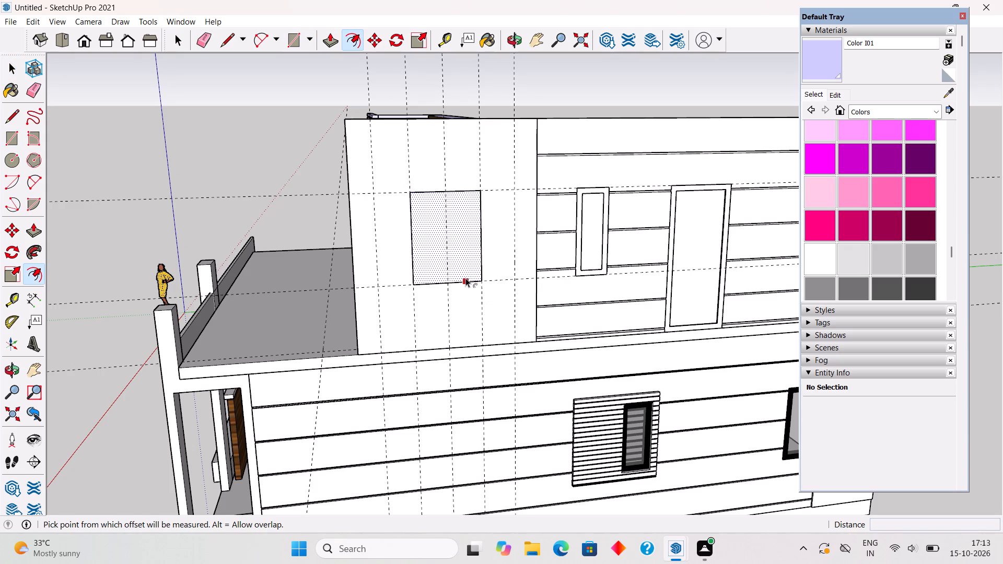
{"action": "left_click", "coordinate": [465, 278]}
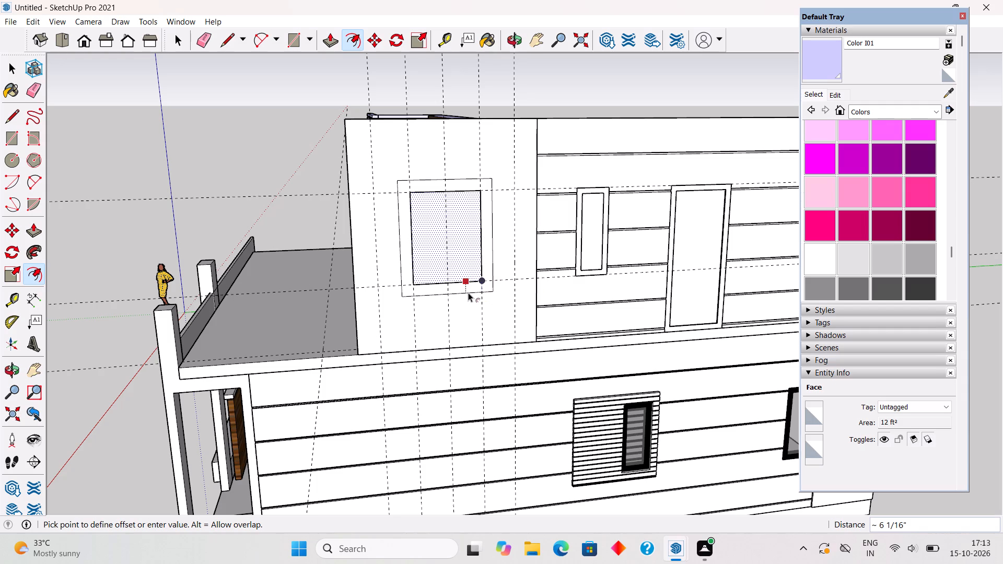
{"action": "type", "text": "5\""}
{"action": "key", "text": "Return"}
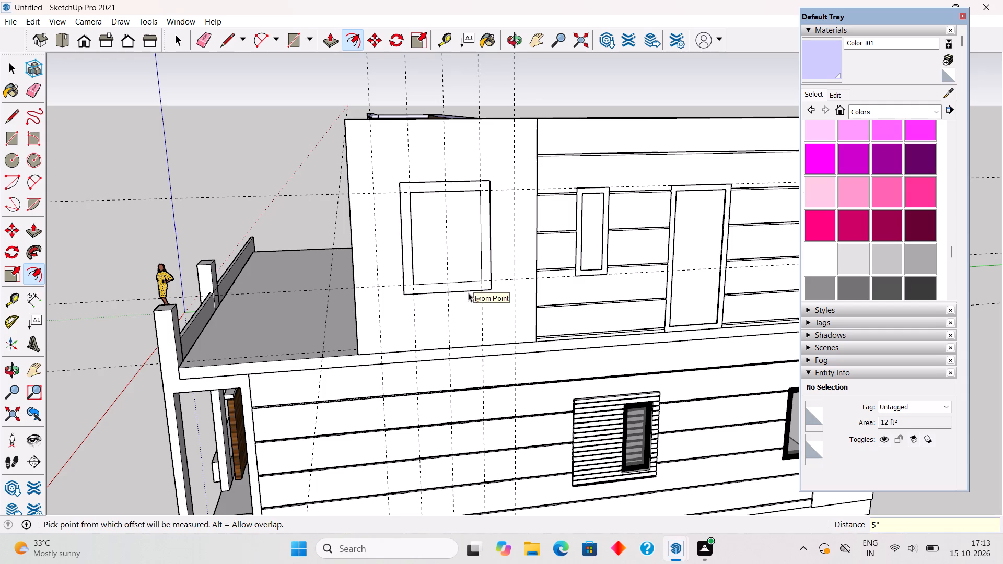
{"action": "key", "text": "space"}
{"action": "left_click", "coordinate": [465, 223]}
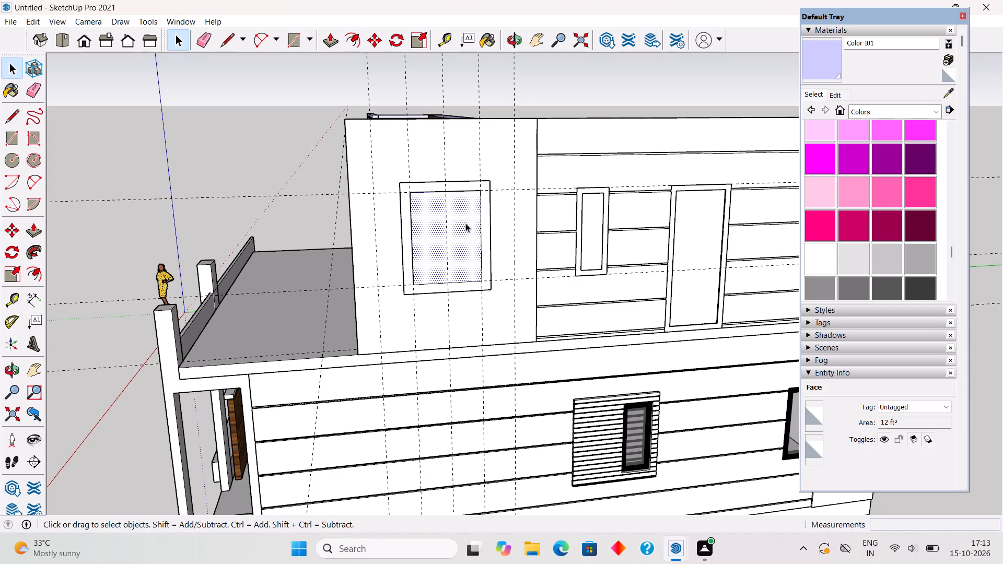
{"action": "key", "text": "Delete"}
Extrude the window frame border 3" outward from the plain wall and make the frame a group.
{"action": "left_click", "coordinate": [488, 273]}
{"action": "key", "text": "p"}
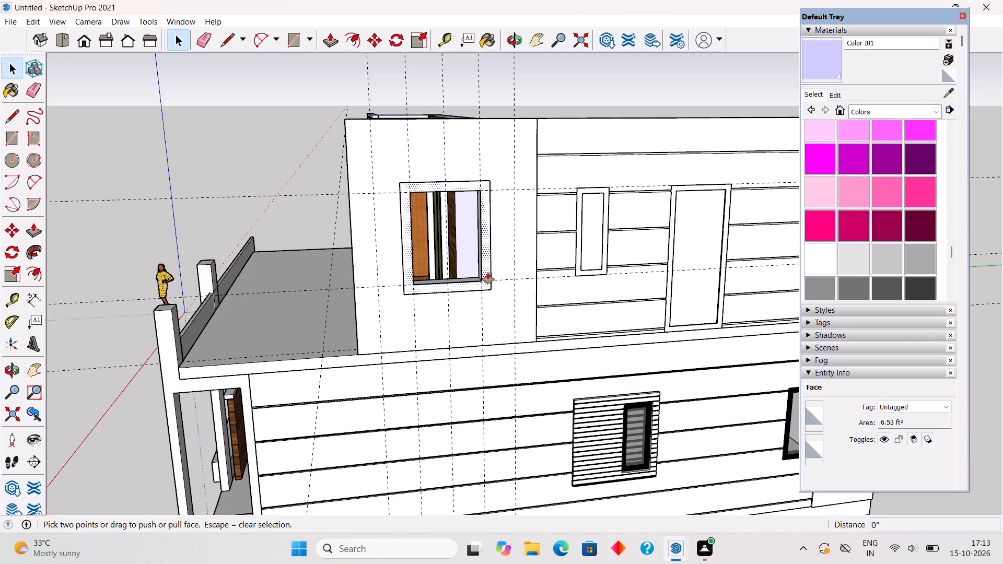
{"action": "left_click", "coordinate": [488, 273]}
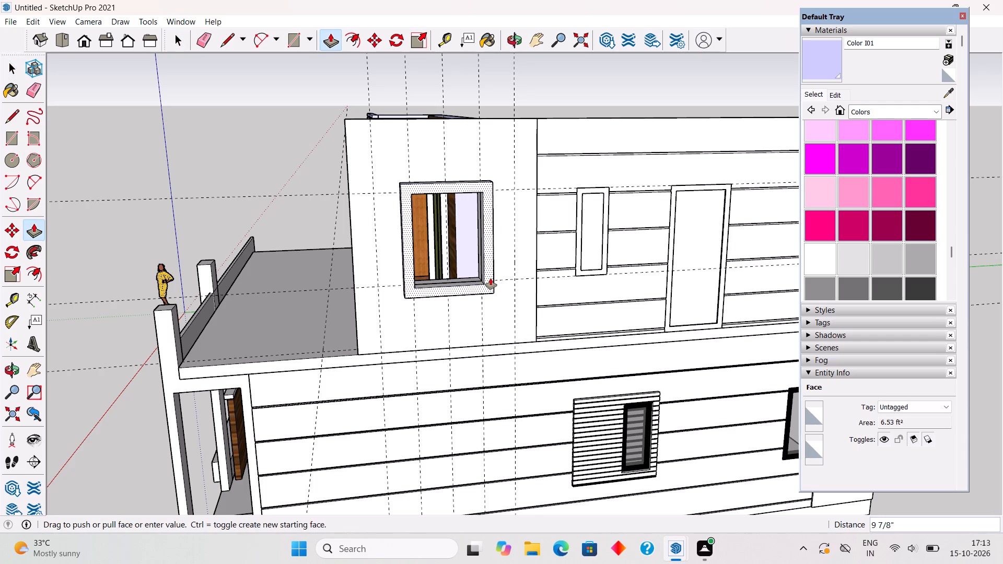
{"action": "type", "text": "3\""}
{"action": "key", "text": "Return"}
{"action": "key", "text": "space"}
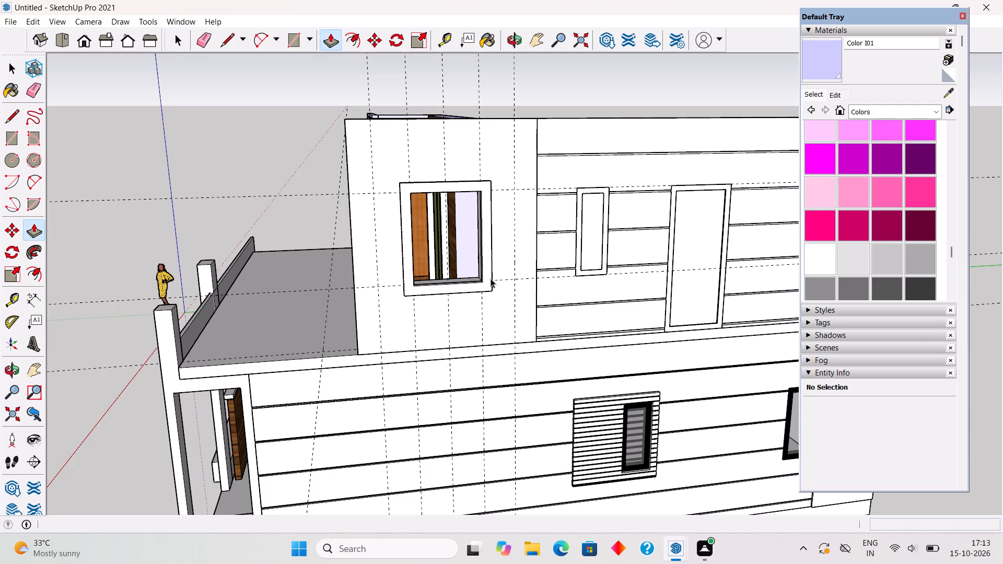
{"action": "triple_click", "coordinate": [491, 278]}
{"action": "right_click", "coordinate": [491, 278]}
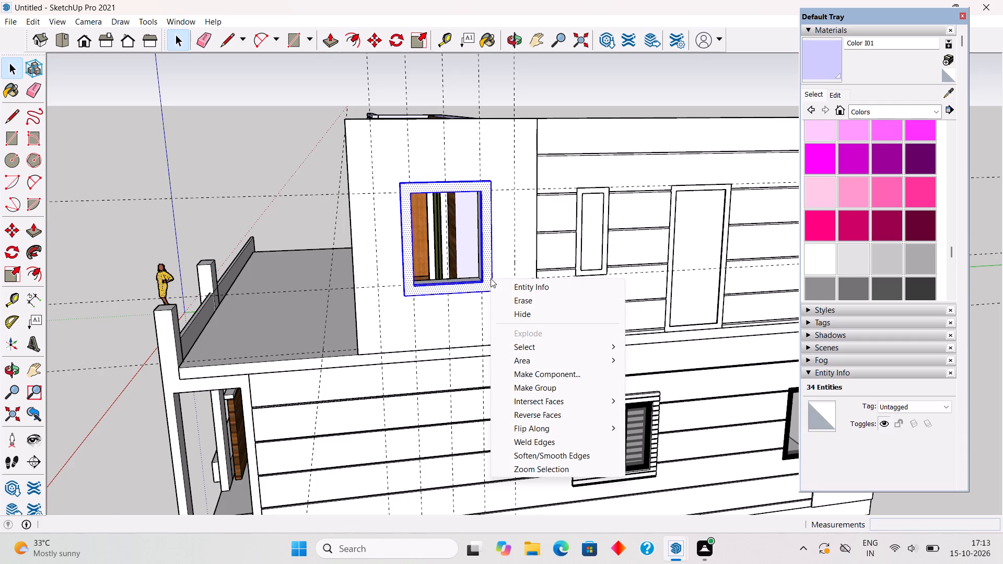
{"action": "left_click", "coordinate": [549, 387]}
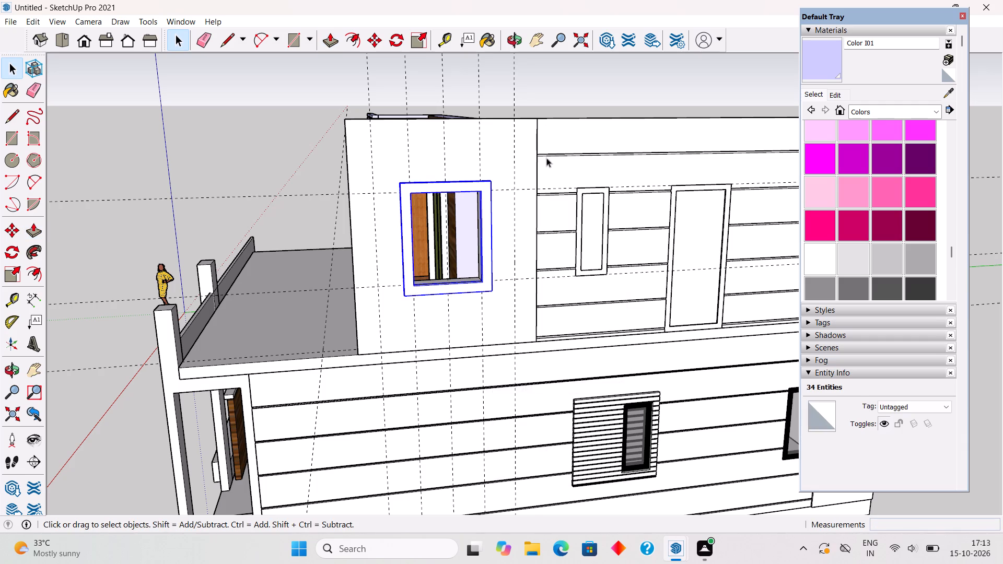
{"action": "left_click", "coordinate": [545, 99]}
Draw a 3' by 4' rectangle across the outer frame's opening and offset it 3" inward.
{"action": "scroll", "coordinate": [419, 230], "scroll_direction": "up", "scroll_amount": 5}
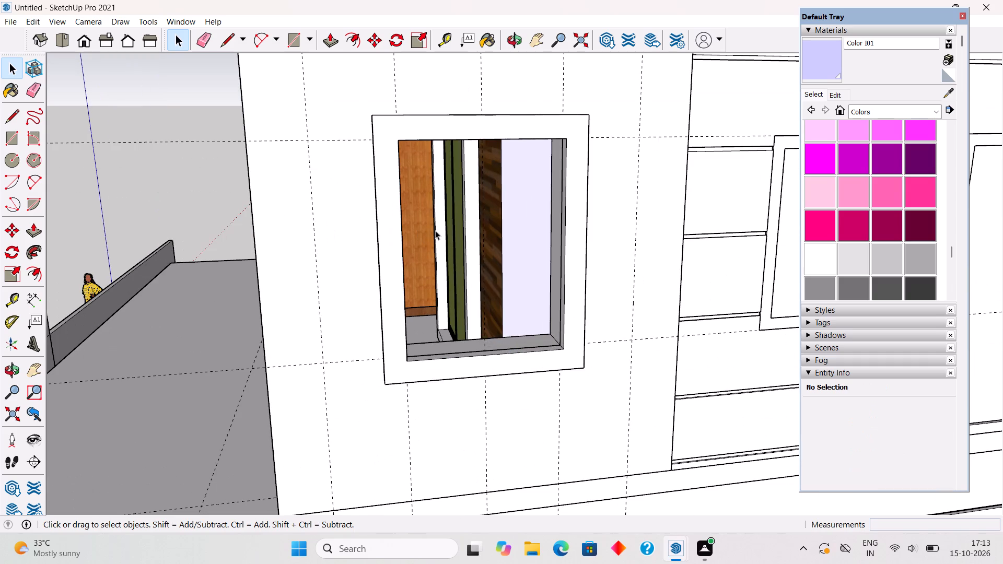
{"action": "key", "text": "r"}
{"action": "left_click", "coordinate": [399, 138]}
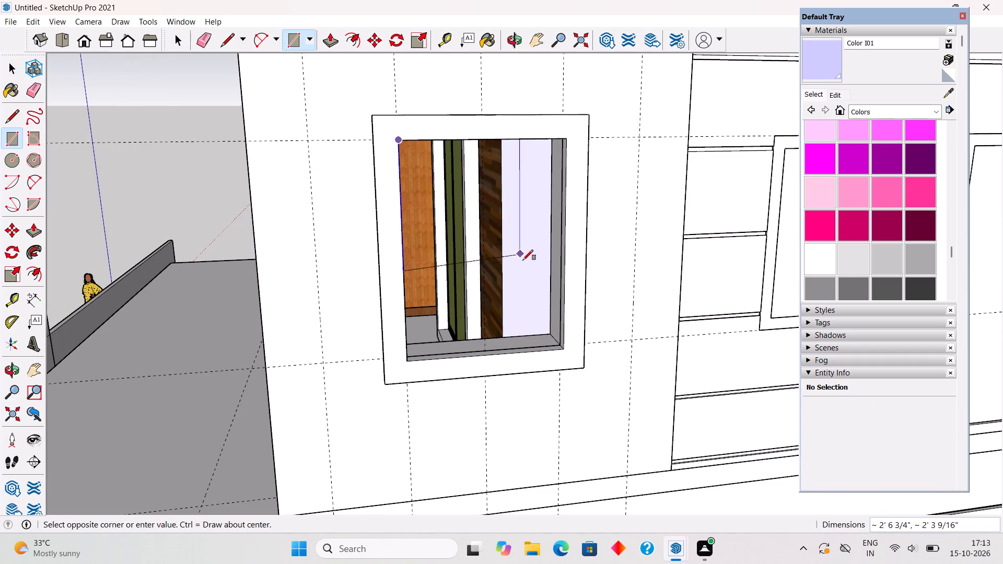
{"action": "left_click", "coordinate": [563, 345]}
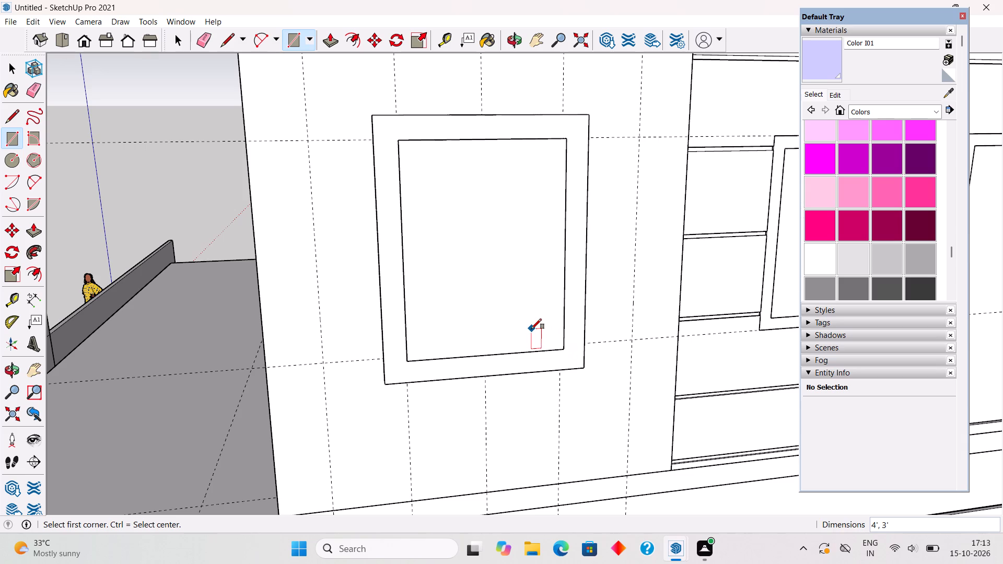
{"action": "key", "text": "f"}
{"action": "left_click", "coordinate": [511, 343]}
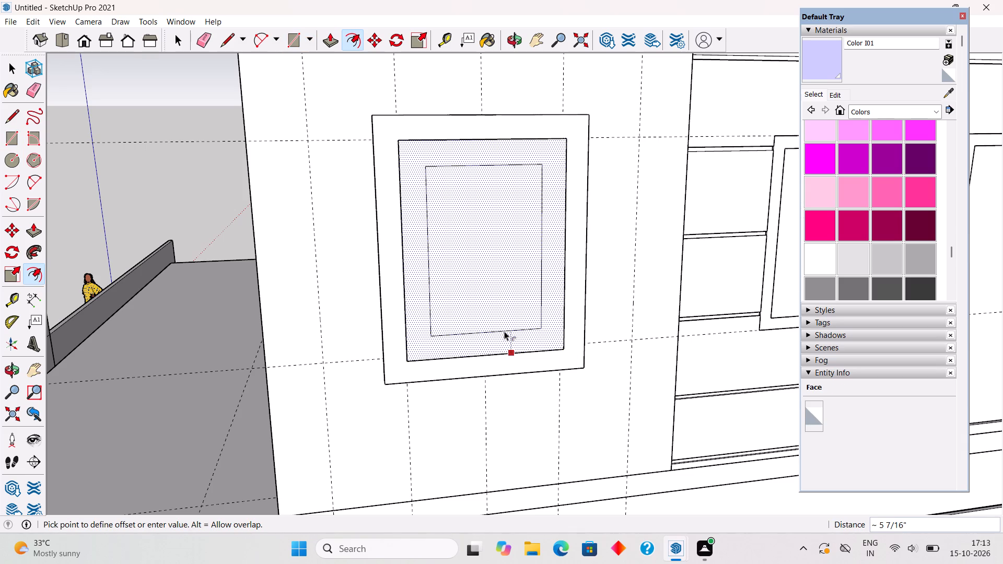
{"action": "type", "text": "3\""}
{"action": "key", "text": "Return"}
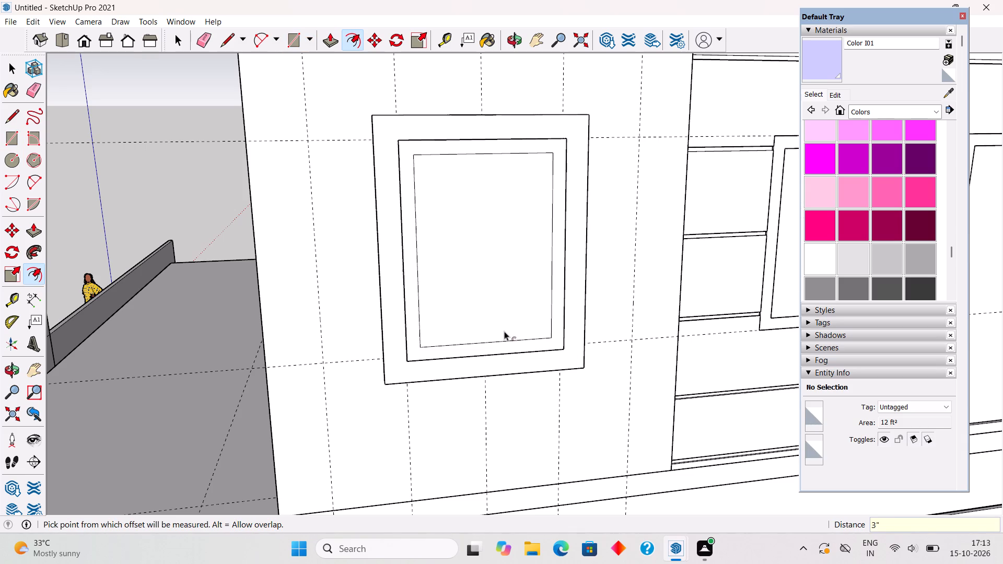
Place a vertical guide through the middle of the inner offset rectangle and further guides 1" to each side of it.
{"action": "key", "text": "space"}
{"action": "type", "text": "t"}
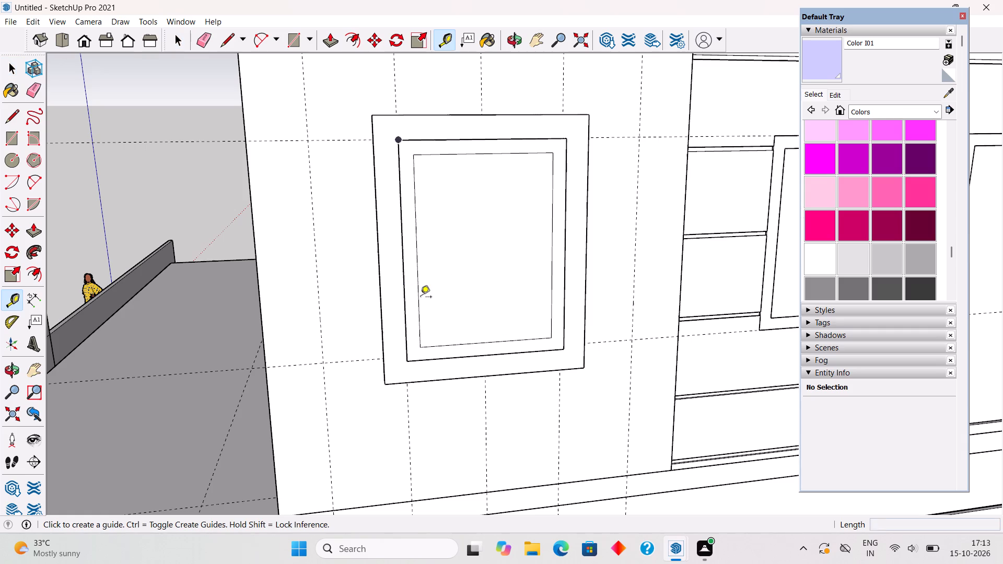
{"action": "left_click", "coordinate": [422, 298]}
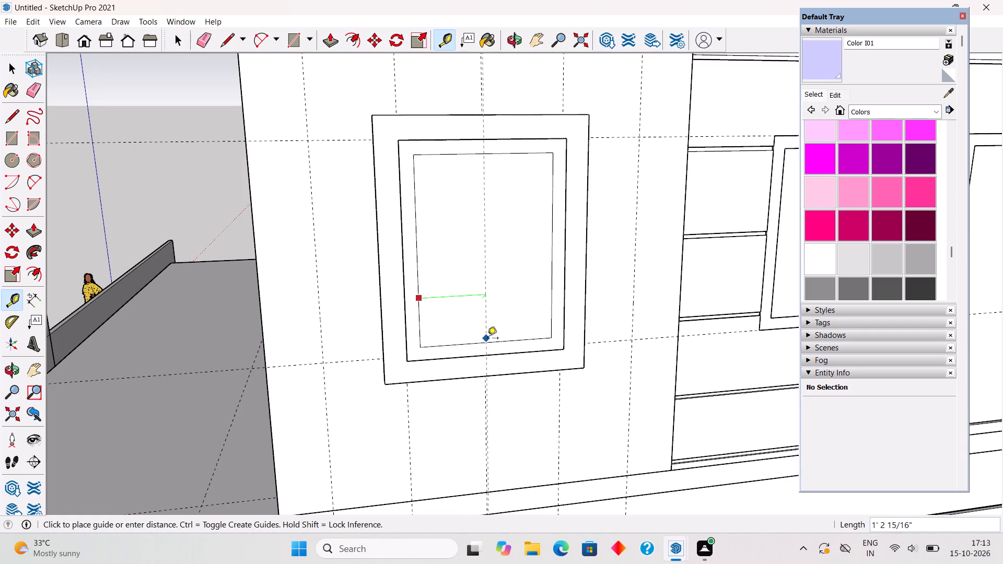
{"action": "left_click", "coordinate": [488, 339]}
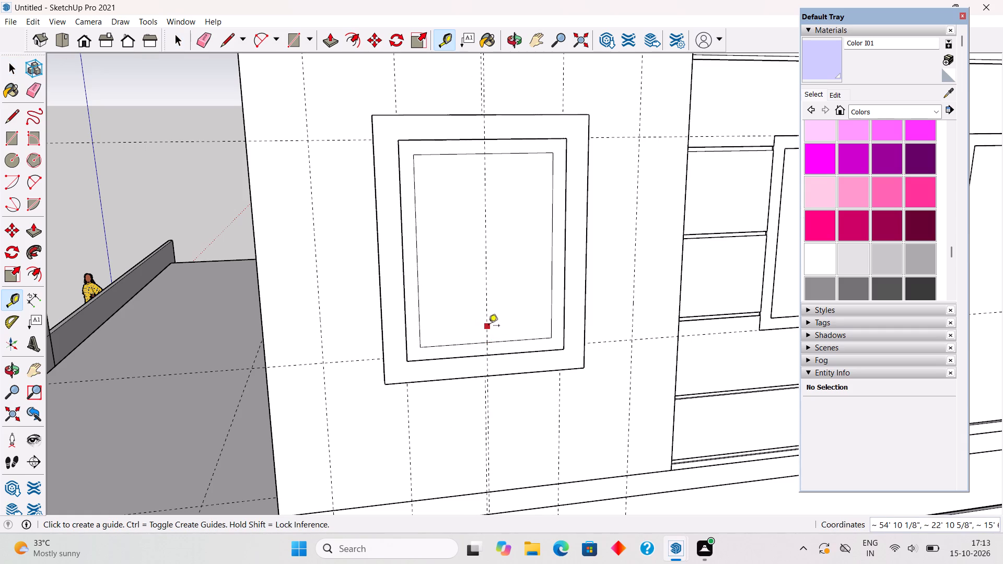
{"action": "left_click", "coordinate": [488, 326]}
{"action": "type", "text": "1\""}
{"action": "key", "text": "Return"}
{"action": "scroll", "coordinate": [503, 321], "scroll_direction": "up", "scroll_amount": 6}
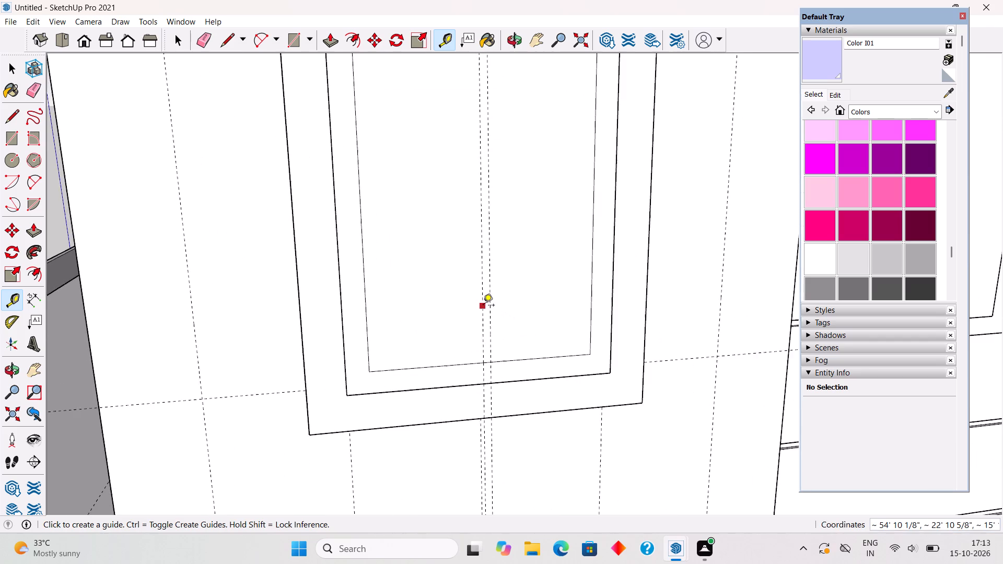
{"action": "left_click", "coordinate": [483, 305]}
{"action": "type", "text": "1\""}
{"action": "key", "text": "Return"}
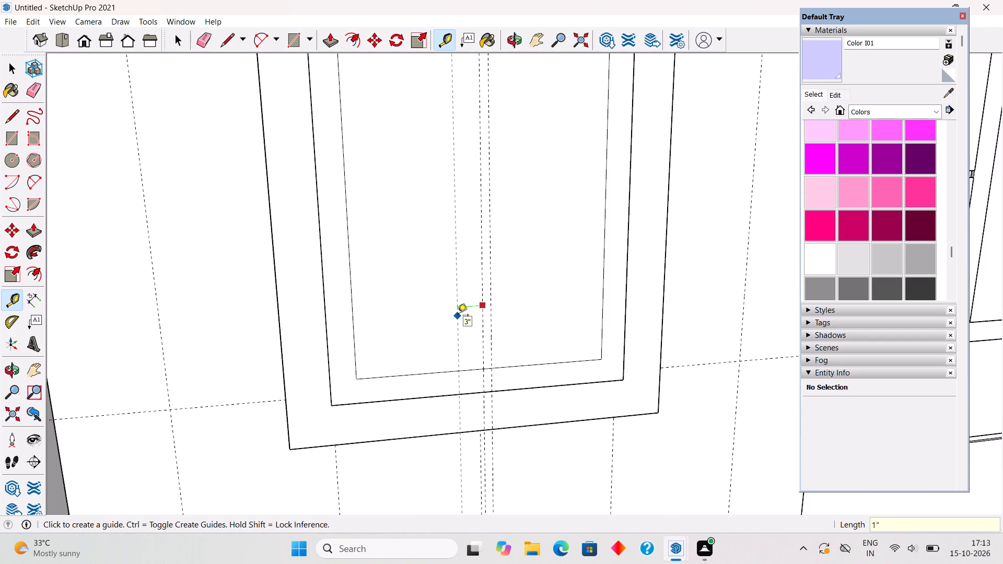
Draw the two vertical mullion edges along the outer guides and erase the short top and bottom segments between them.
{"action": "key", "text": "space"}
{"action": "key", "text": "l"}
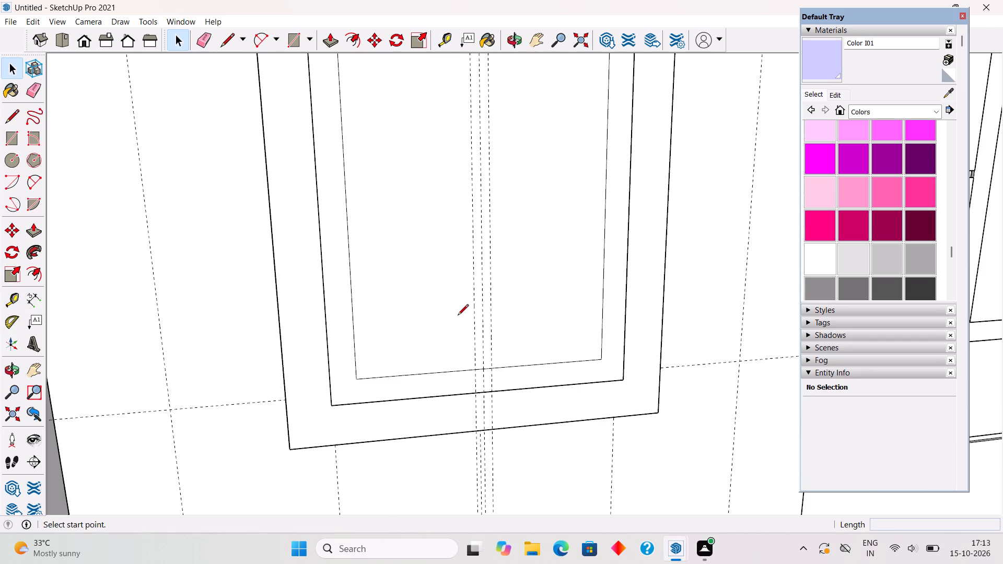
{"action": "left_click", "coordinate": [473, 370]}
{"action": "scroll", "coordinate": [473, 370], "scroll_direction": "up", "scroll_amount": 1}
{"action": "scroll", "coordinate": [473, 370], "scroll_direction": "down", "scroll_amount": 5}
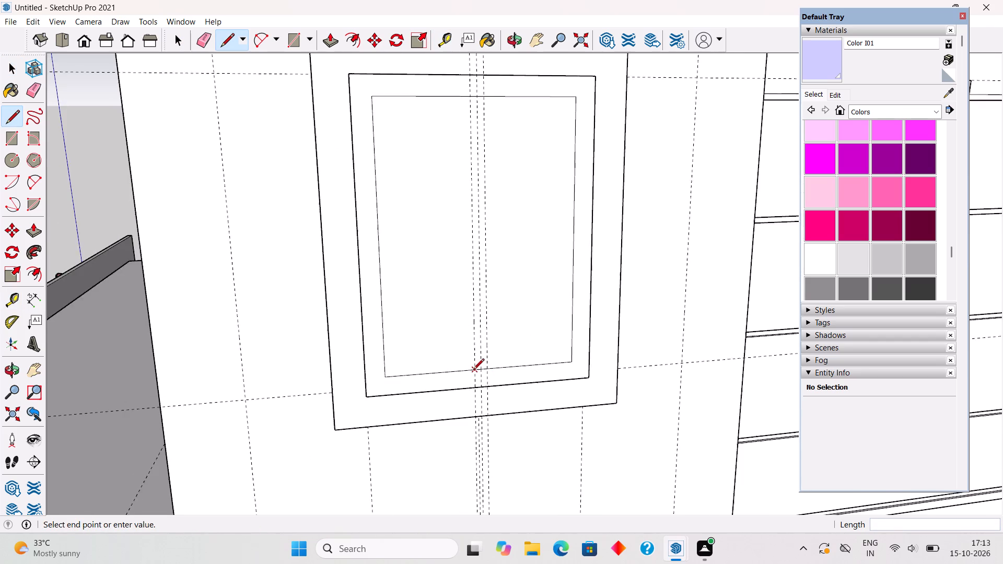
{"action": "left_click", "coordinate": [467, 125]}
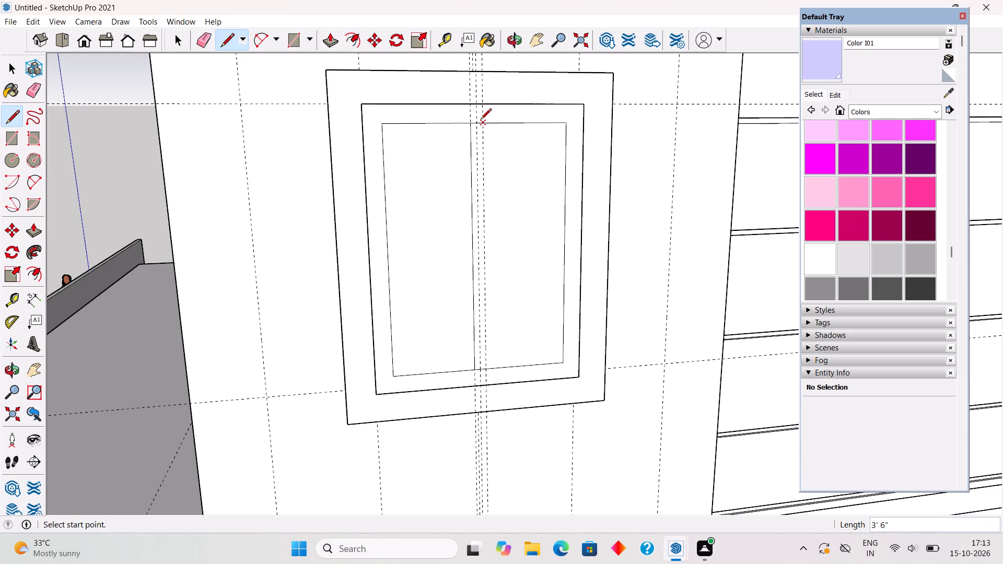
{"action": "left_click", "coordinate": [481, 120]}
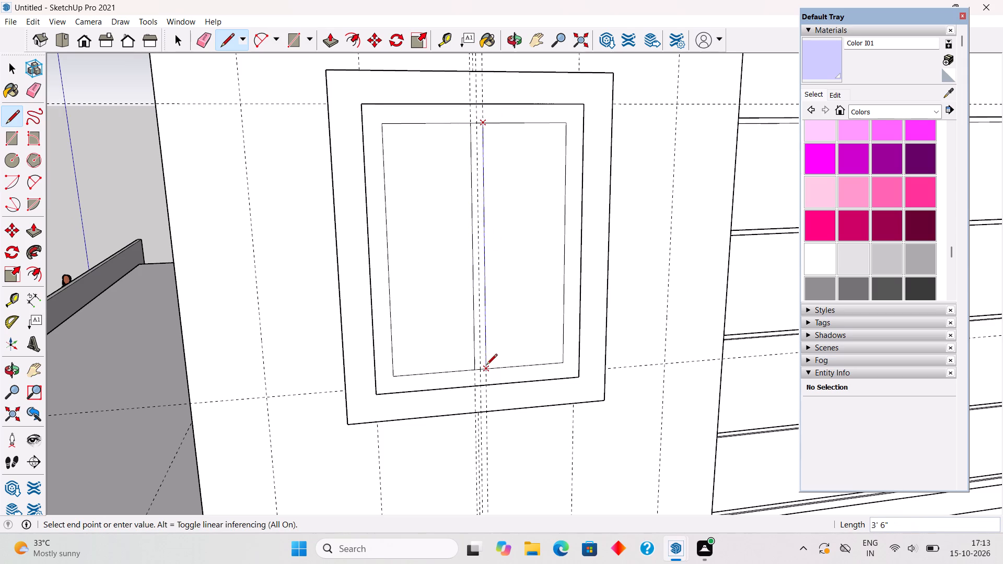
{"action": "left_click", "coordinate": [488, 366]}
{"action": "key", "text": "space"}
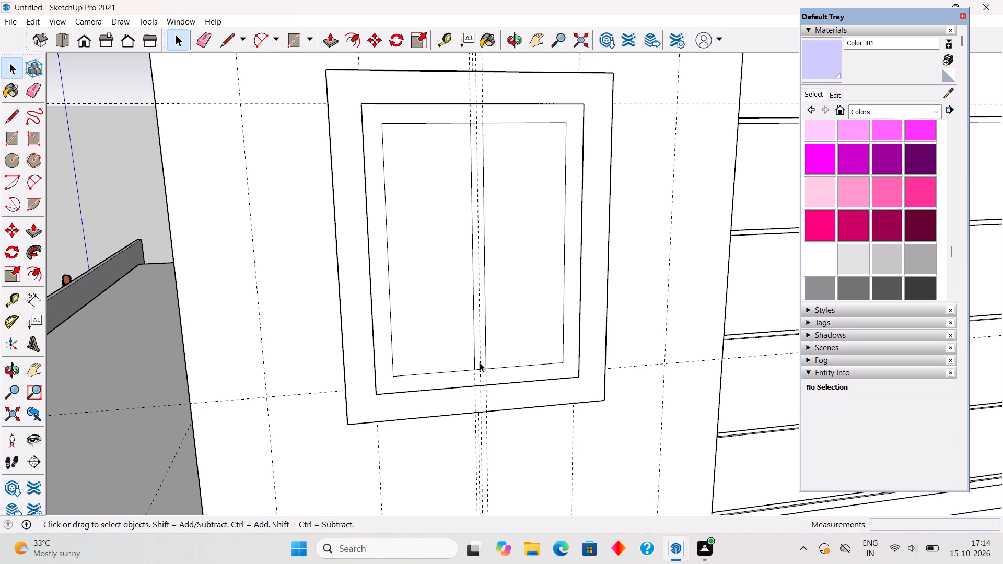
{"action": "key", "text": "e"}
{"action": "left_click", "coordinate": [479, 370]}
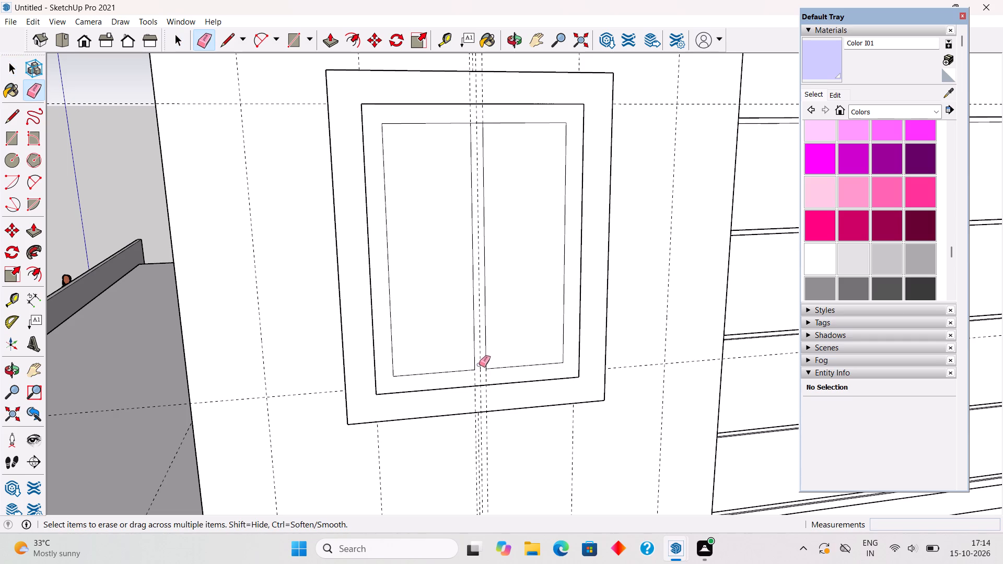
{"action": "left_click", "coordinate": [478, 123]}
Delete the two pane faces on either side of the mullion.
{"action": "key", "text": "space"}
{"action": "left_click", "coordinate": [410, 332]}
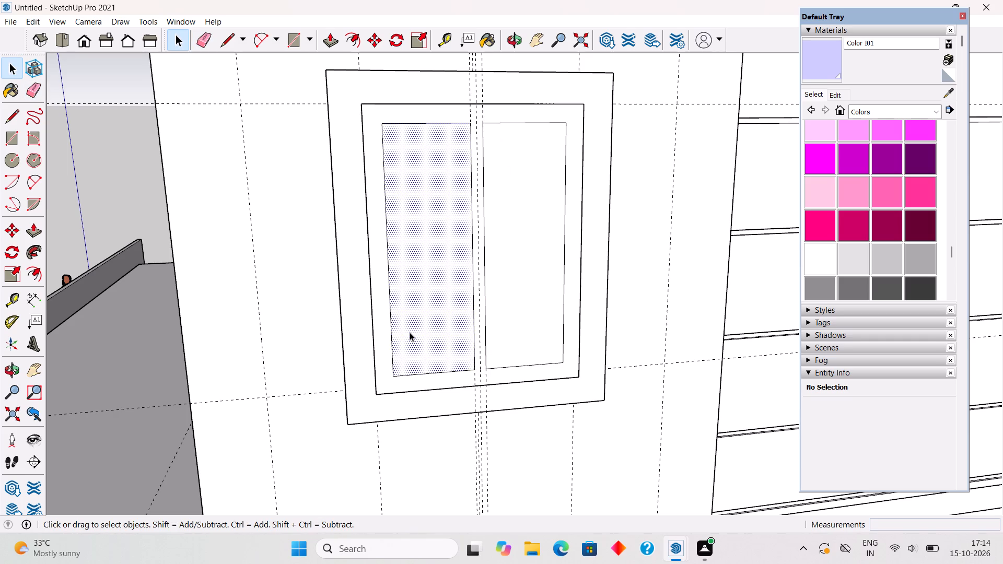
{"action": "key", "text": "Delete"}
{"action": "left_click", "coordinate": [533, 342]}
{"action": "key", "text": "Delete"}
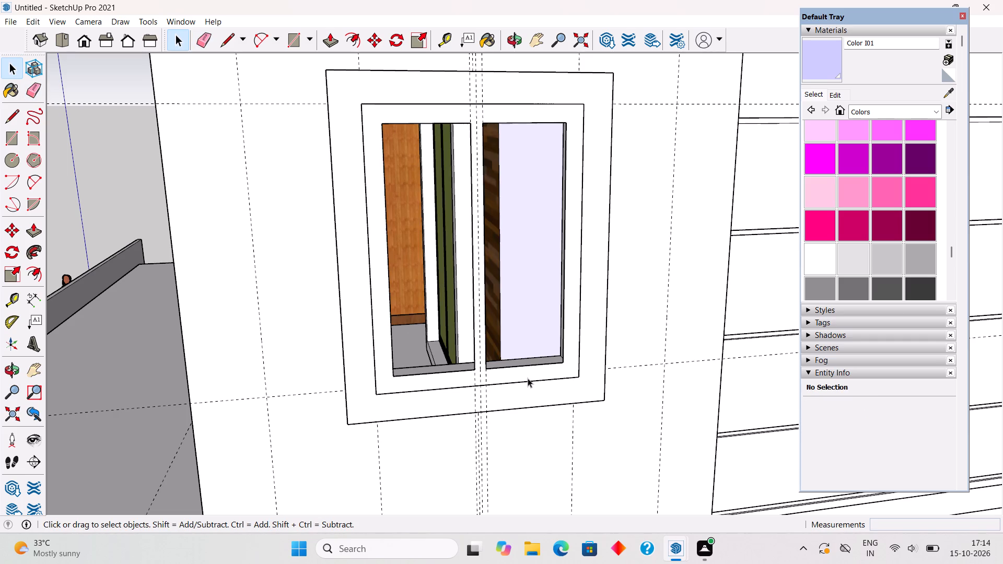
Extrude the inner frame with its mullion 3" outward and make it a group.
{"action": "left_click", "coordinate": [528, 378]}
{"action": "key", "text": "p"}
{"action": "left_click", "coordinate": [528, 378]}
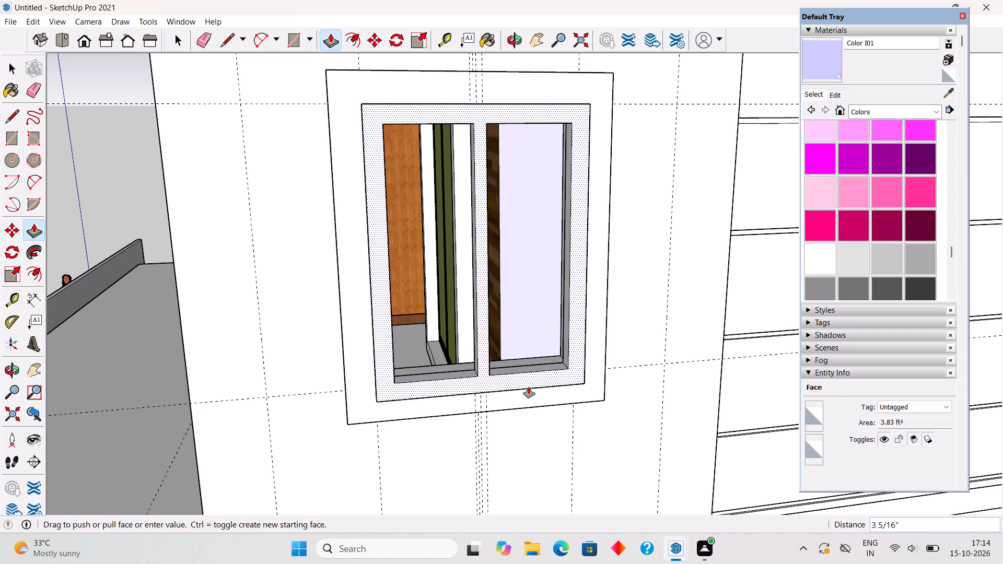
{"action": "type", "text": "3\""}
{"action": "key", "text": "Return"}
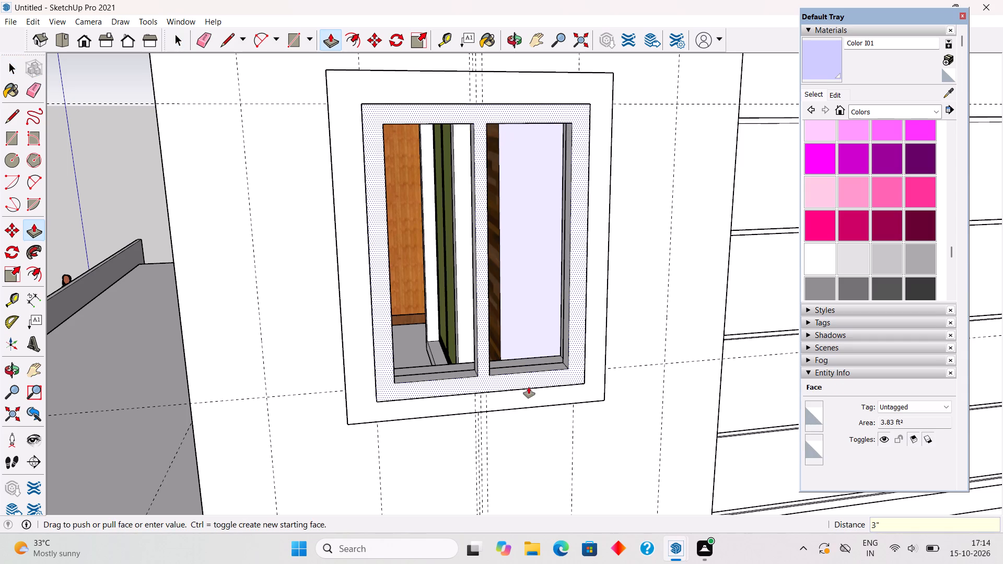
{"action": "key", "text": "space"}
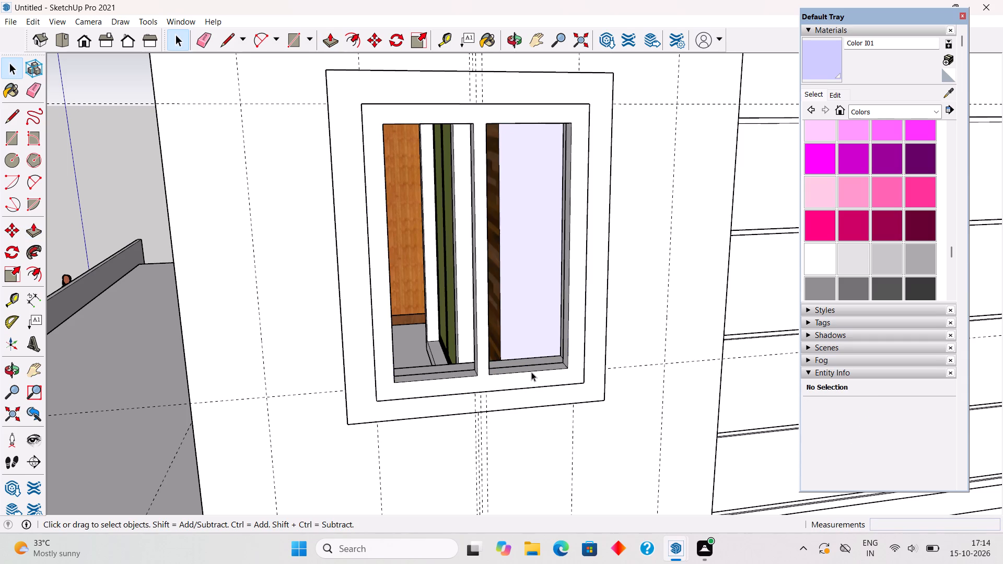
{"action": "triple_click", "coordinate": [533, 377]}
{"action": "right_click", "coordinate": [533, 377]}
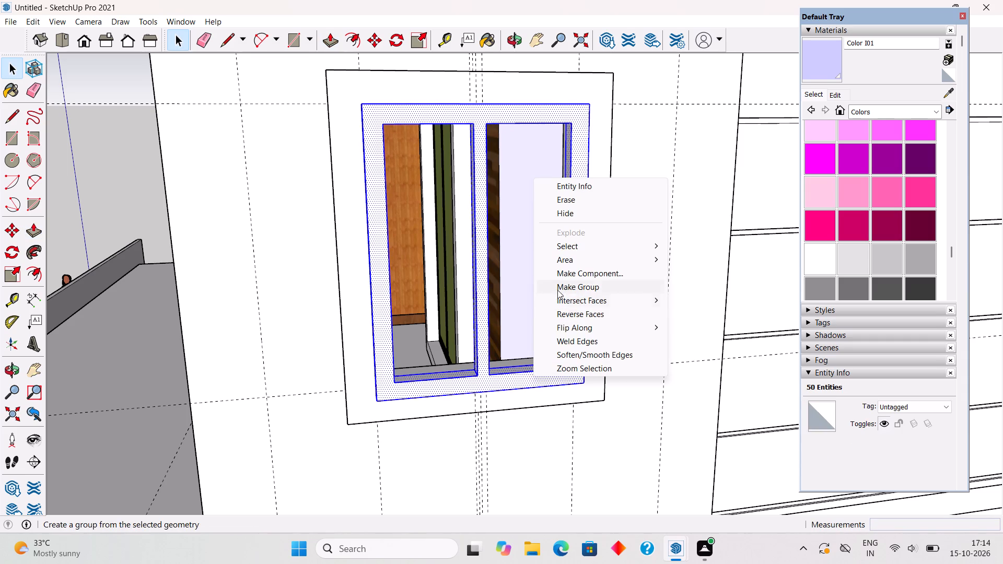
{"action": "left_click", "coordinate": [560, 285]}
Move the inner frame group back into the opening so its front corner meets the outer frame's back inner corner.
{"action": "scroll", "coordinate": [593, 342], "scroll_direction": "up", "scroll_amount": 3}
{"action": "scroll", "coordinate": [569, 385], "scroll_direction": "up", "scroll_amount": 3}
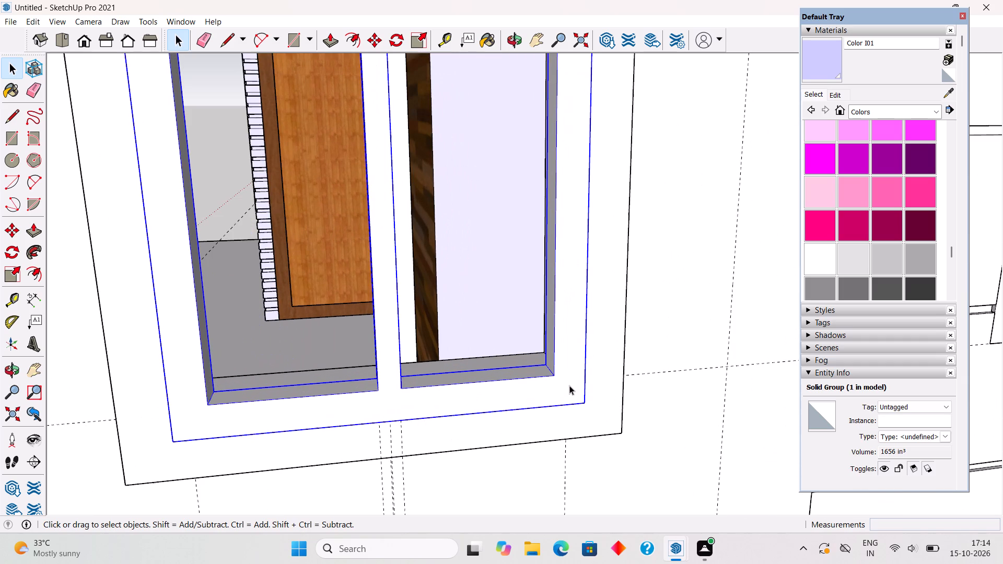
{"action": "key", "text": "m"}
{"action": "left_click", "coordinate": [582, 405]}
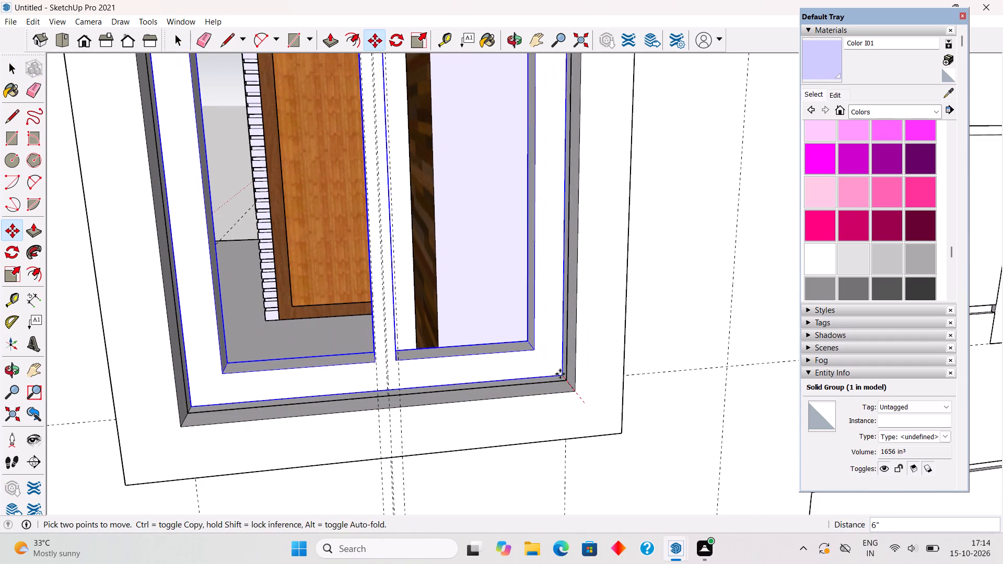
{"action": "scroll", "coordinate": [563, 377], "scroll_direction": "up", "scroll_amount": 3}
{"action": "left_click", "coordinate": [567, 380]}
{"action": "key", "text": "space"}
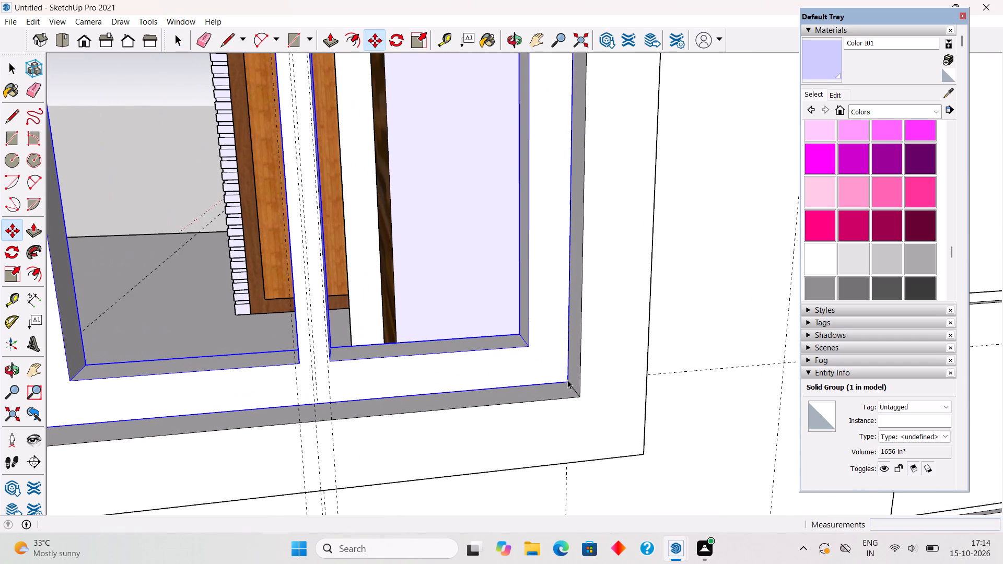
Draw a rectangular pane covering the inner frame's opening behind the mullion and make it a group.
{"action": "scroll", "coordinate": [567, 380], "scroll_direction": "down", "scroll_amount": 20}
{"action": "scroll", "coordinate": [567, 380], "scroll_direction": "down", "scroll_amount": 1}
{"action": "left_click", "coordinate": [607, 143]}
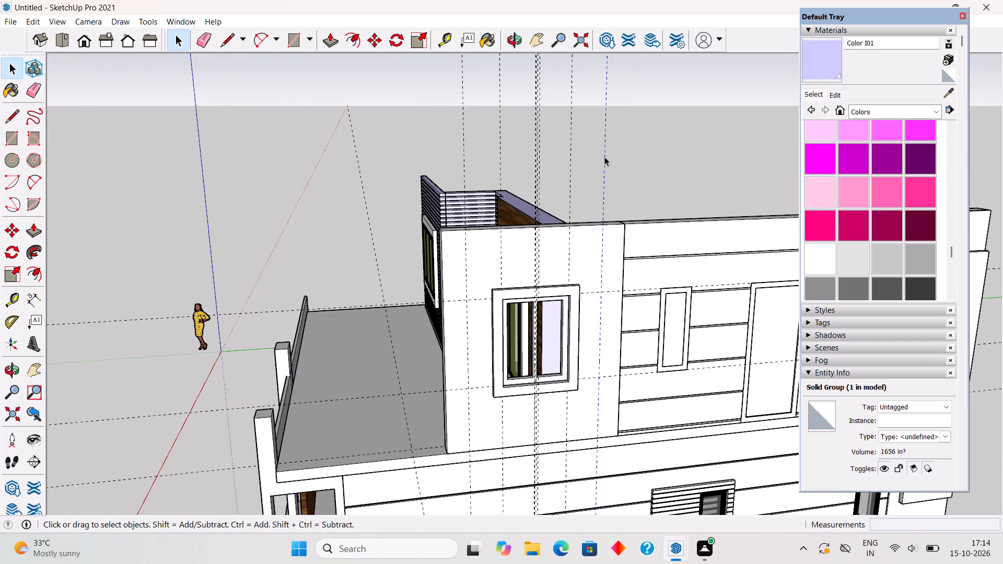
{"action": "left_click", "coordinate": [674, 156]}
{"action": "middle_click_drag", "start_coordinate": [562, 277], "coordinate": [519, 293]}
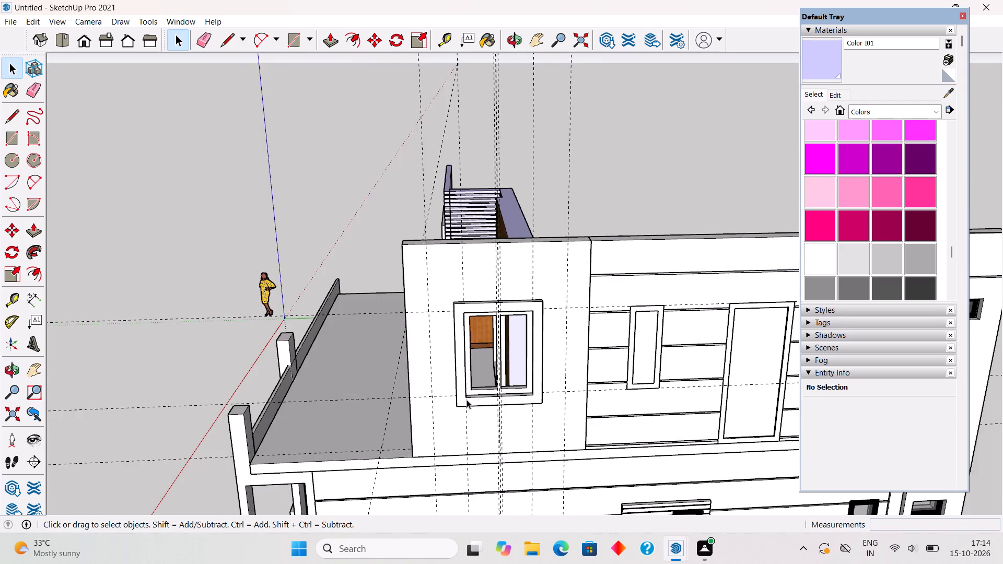
{"action": "scroll", "coordinate": [466, 399], "scroll_direction": "up", "scroll_amount": 7}
{"action": "key", "text": "r"}
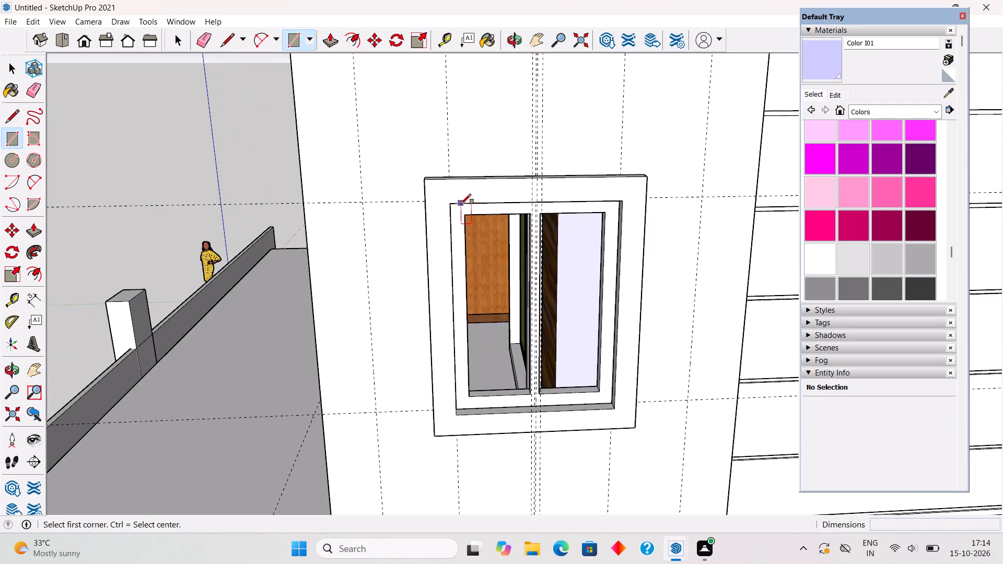
{"action": "left_click", "coordinate": [463, 213]}
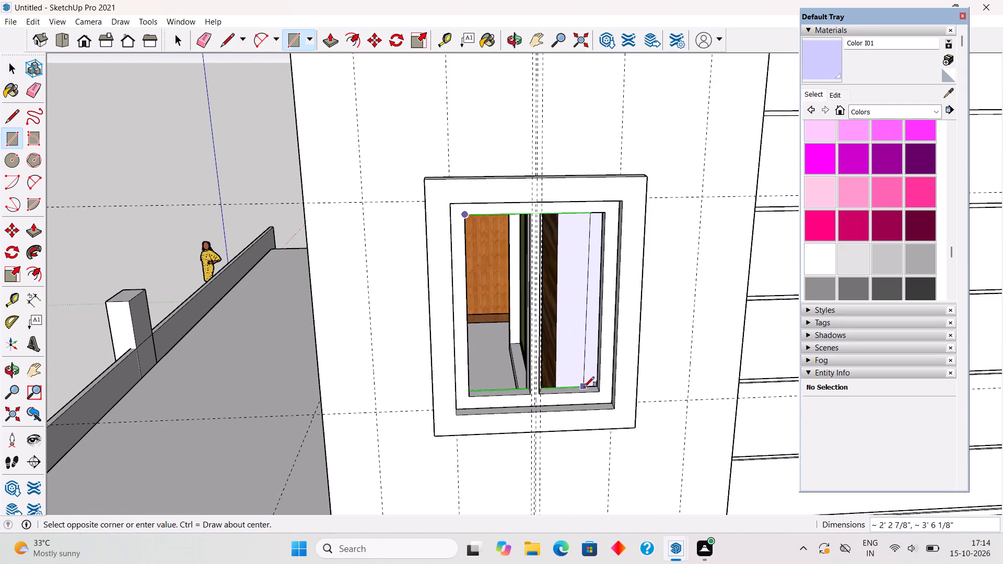
{"action": "left_click", "coordinate": [599, 391]}
{"action": "key", "text": "space"}
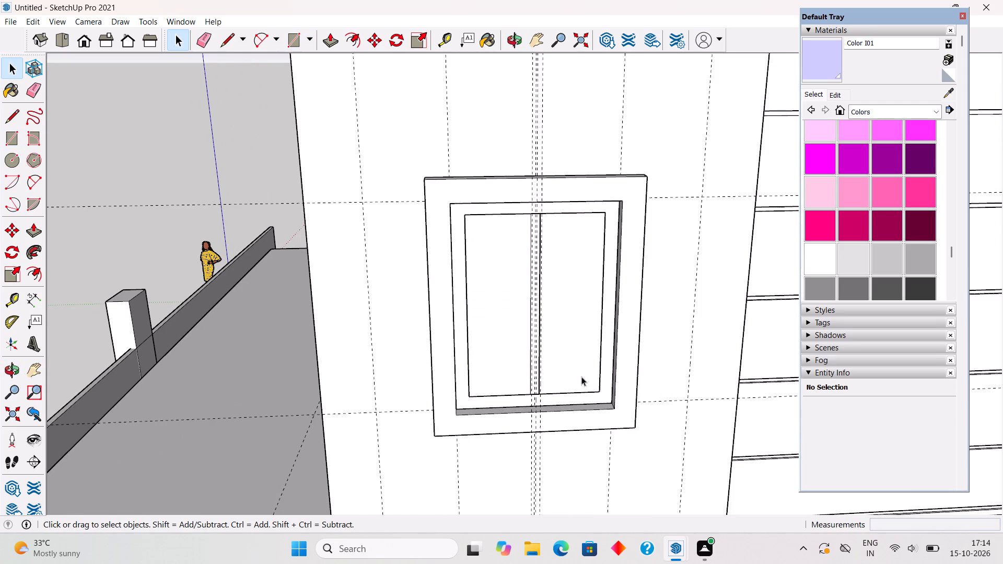
{"action": "triple_click", "coordinate": [570, 358]}
{"action": "right_click", "coordinate": [570, 358]}
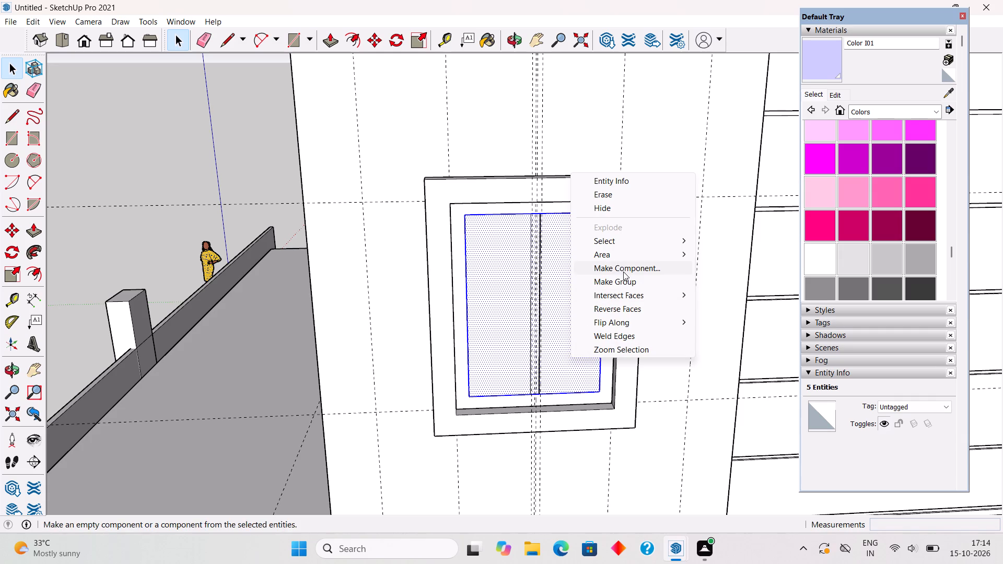
{"action": "left_click", "coordinate": [625, 280]}
{"action": "scroll", "coordinate": [628, 280], "scroll_direction": "down", "scroll_amount": 9}
{"action": "left_click", "coordinate": [384, 104]}
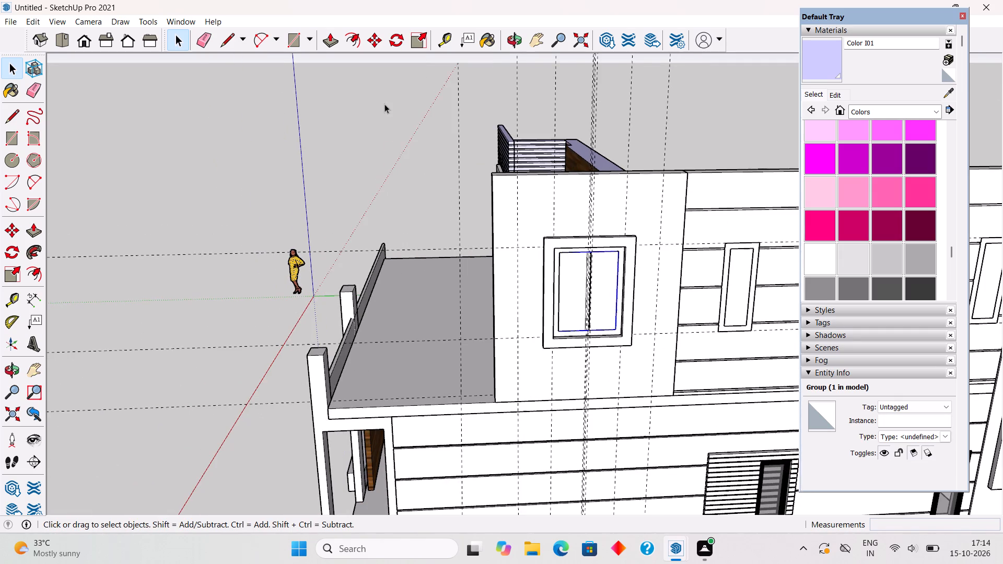
Draw a 10' high by 8' wide rectangle over the whole terrace-edge wall face around the window.
{"action": "scroll", "coordinate": [454, 315], "scroll_direction": "down", "scroll_amount": 4}
{"action": "scroll", "coordinate": [534, 375], "scroll_direction": "up", "scroll_amount": 1}
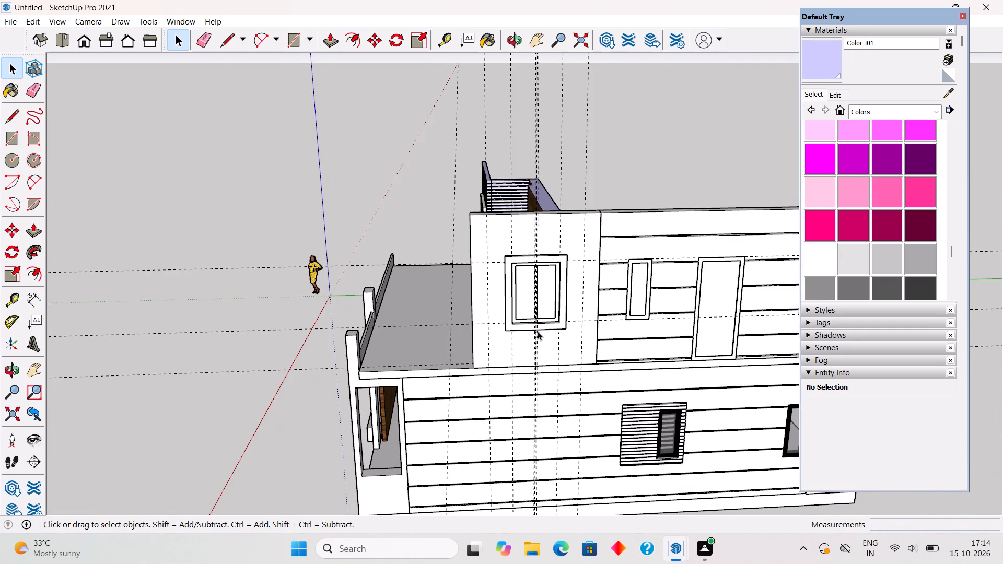
{"action": "scroll", "coordinate": [538, 330], "scroll_direction": "up", "scroll_amount": 3}
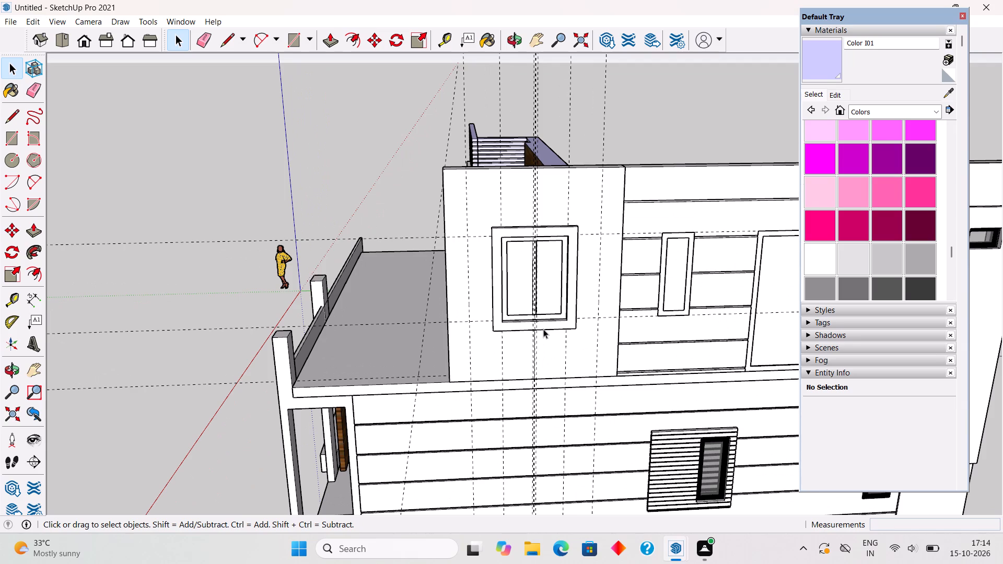
{"action": "key", "text": "r"}
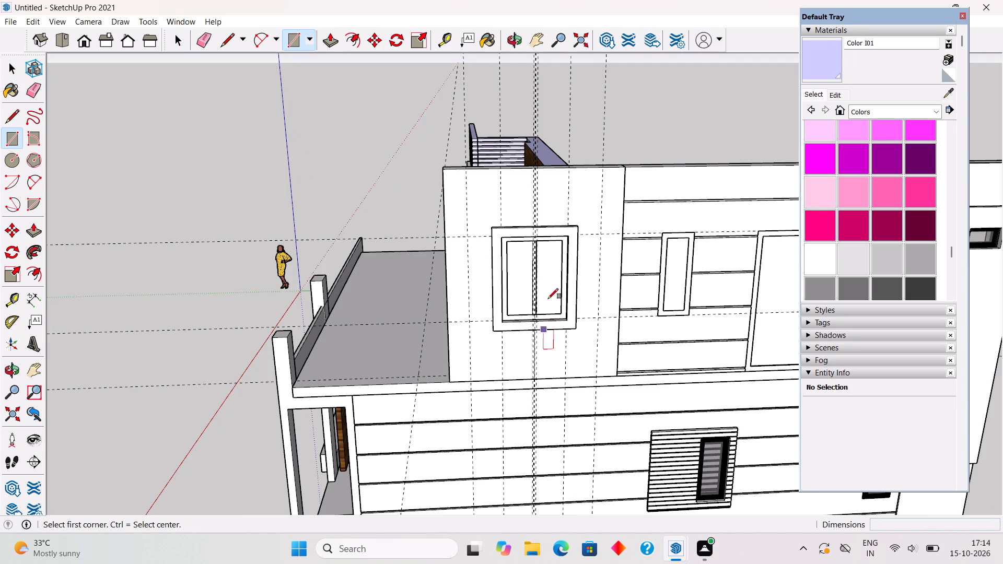
{"action": "left_click", "coordinate": [445, 172]}
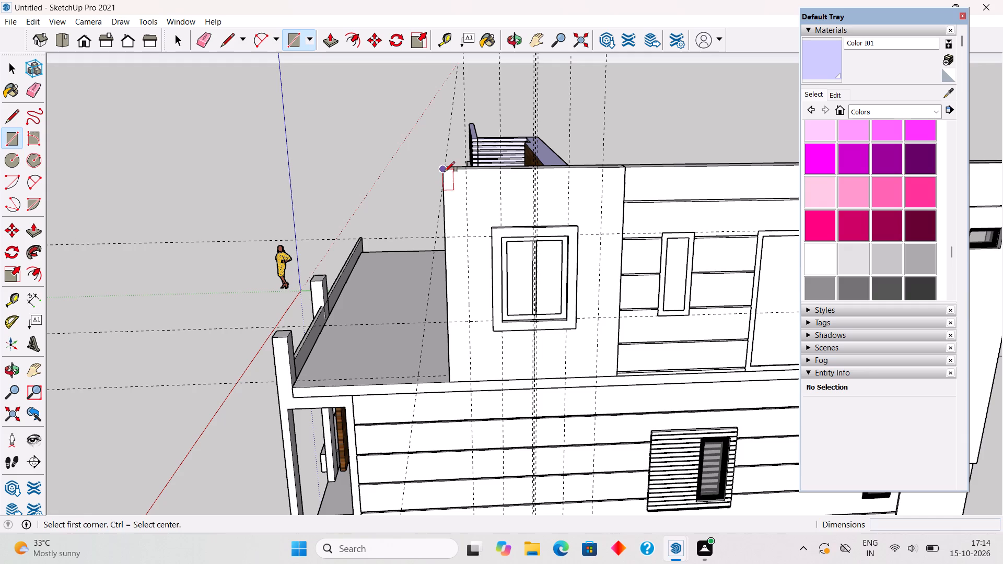
{"action": "left_click", "coordinate": [617, 378]}
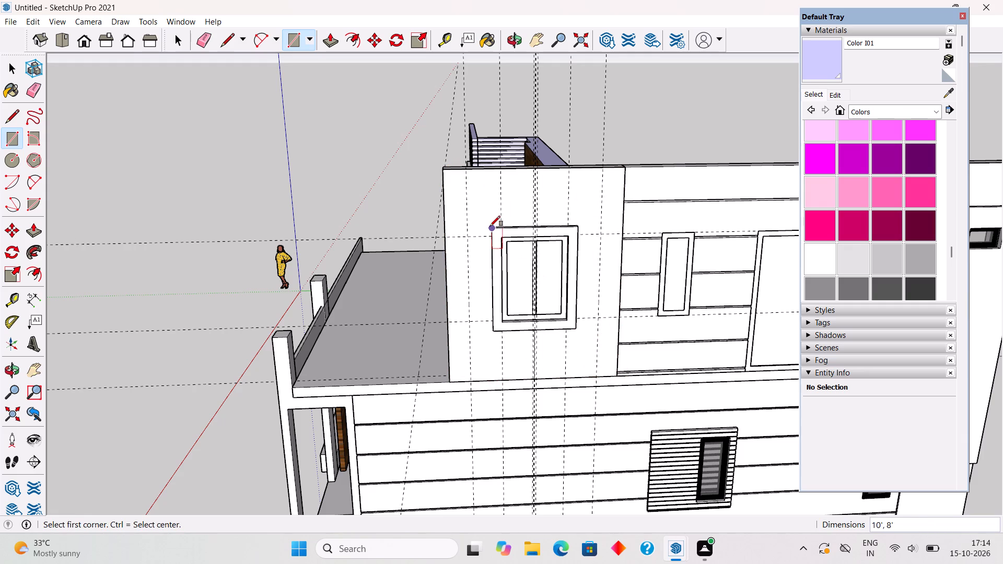
{"action": "key", "text": "space"}
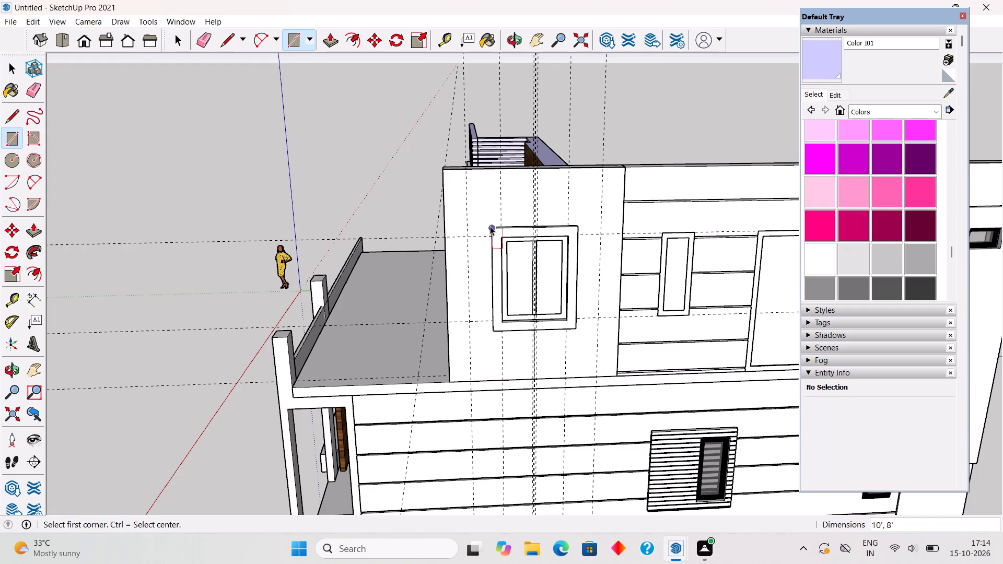
Place horizontal guides 1.5' below the new rectangle's top edge and 1.2' above its bottom edge.
{"action": "left_click", "coordinate": [485, 217]}
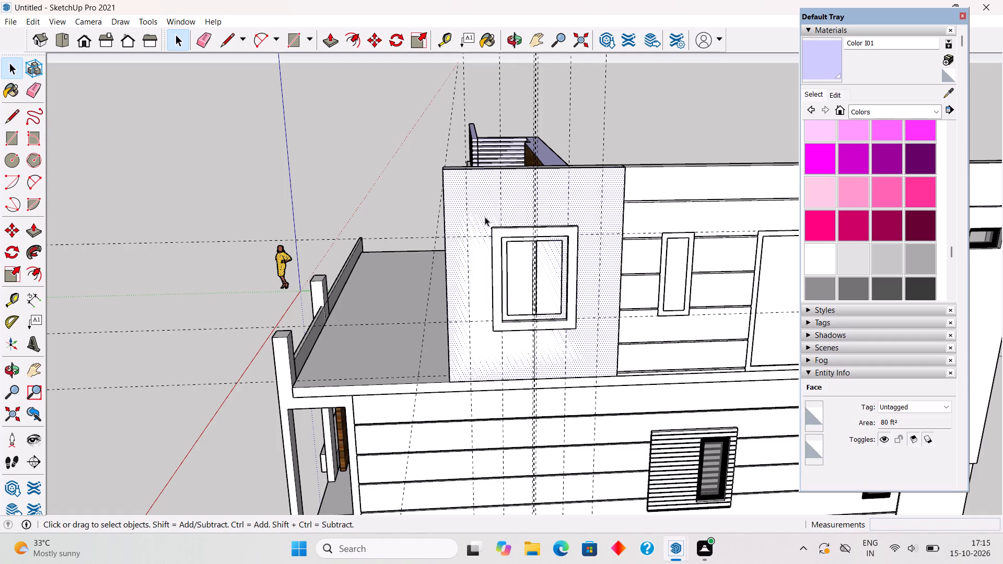
{"action": "key", "text": "t"}
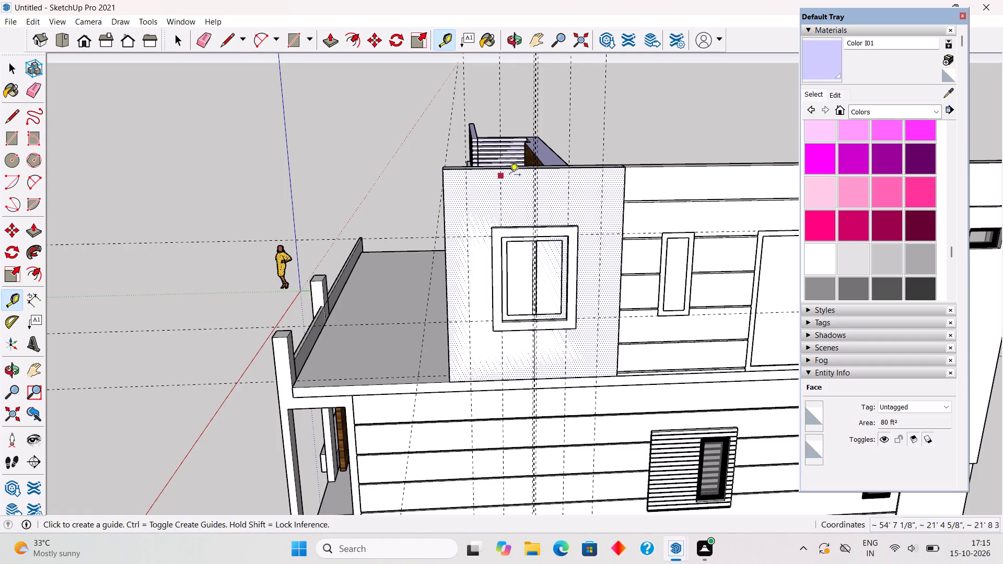
{"action": "scroll", "coordinate": [522, 174], "scroll_direction": "up", "scroll_amount": 4}
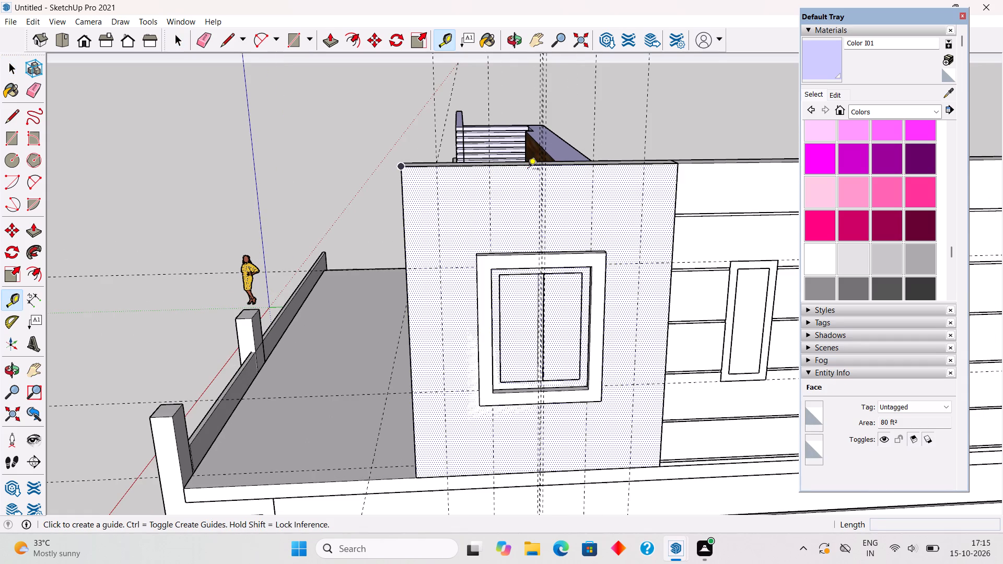
{"action": "left_click", "coordinate": [531, 169]}
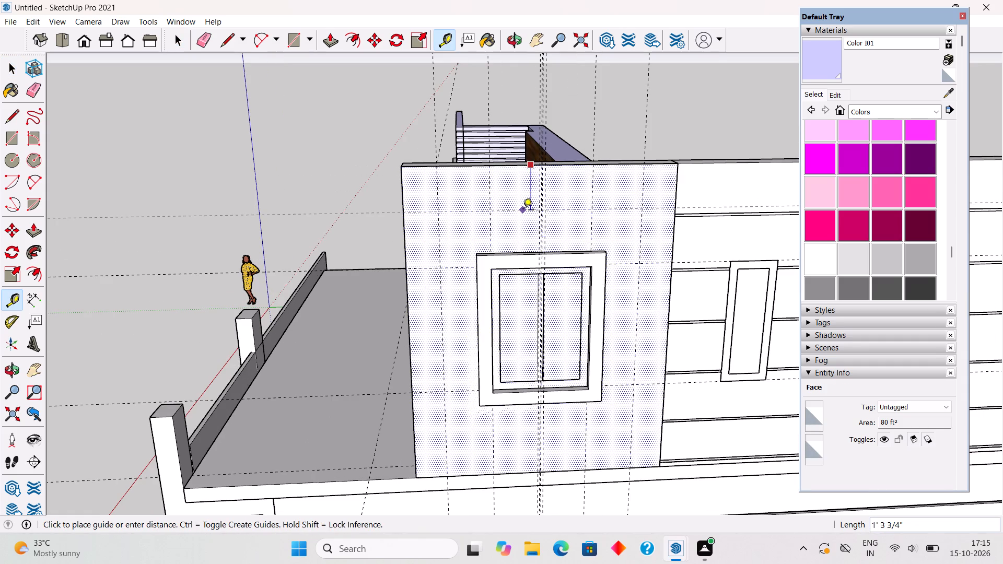
{"action": "type", "text": "1.5'"}
{"action": "key", "text": "Return"}
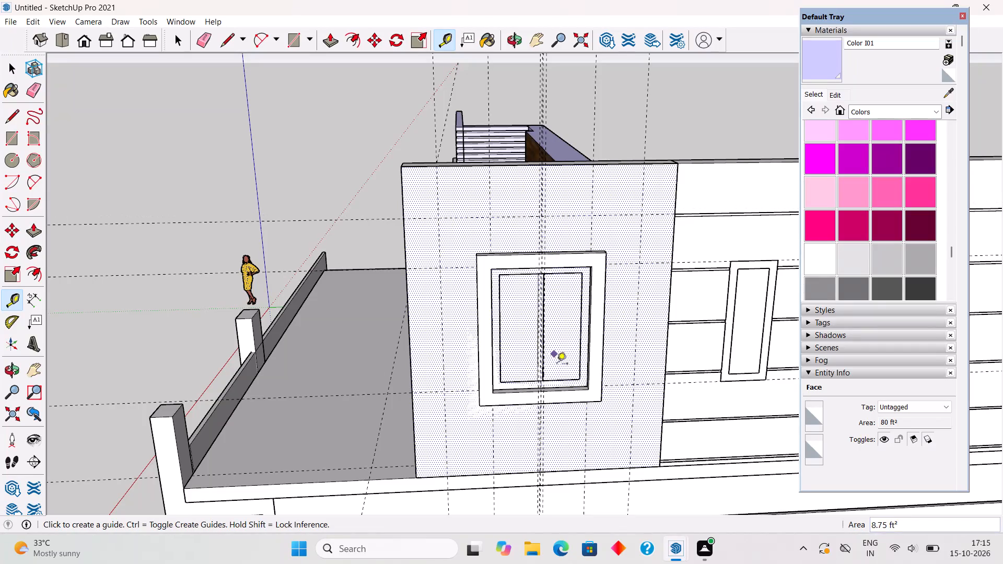
{"action": "left_click", "coordinate": [570, 472]}
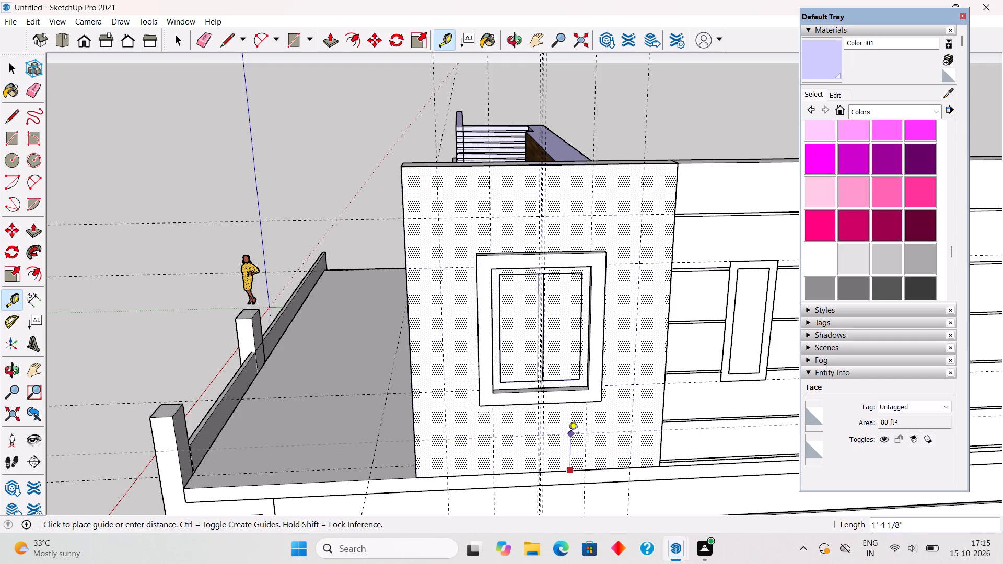
{"action": "type", "text": "1.2'"}
{"action": "key", "text": "Return"}
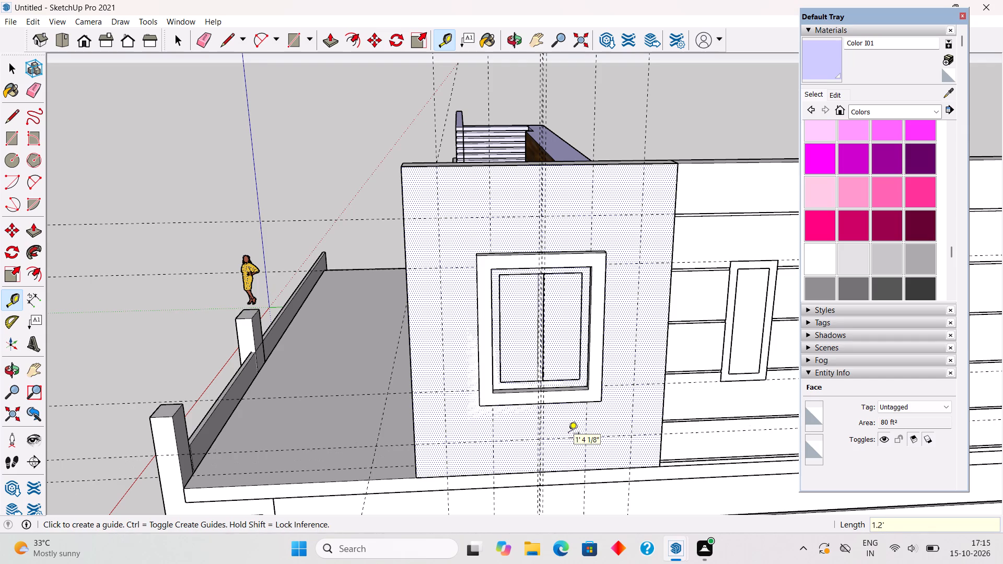
Draw a rectangle around the window between the outer vertical guides and the two new horizontal guides, and delete its inner face.
{"action": "key", "text": "space"}
{"action": "type", "text": "r"}
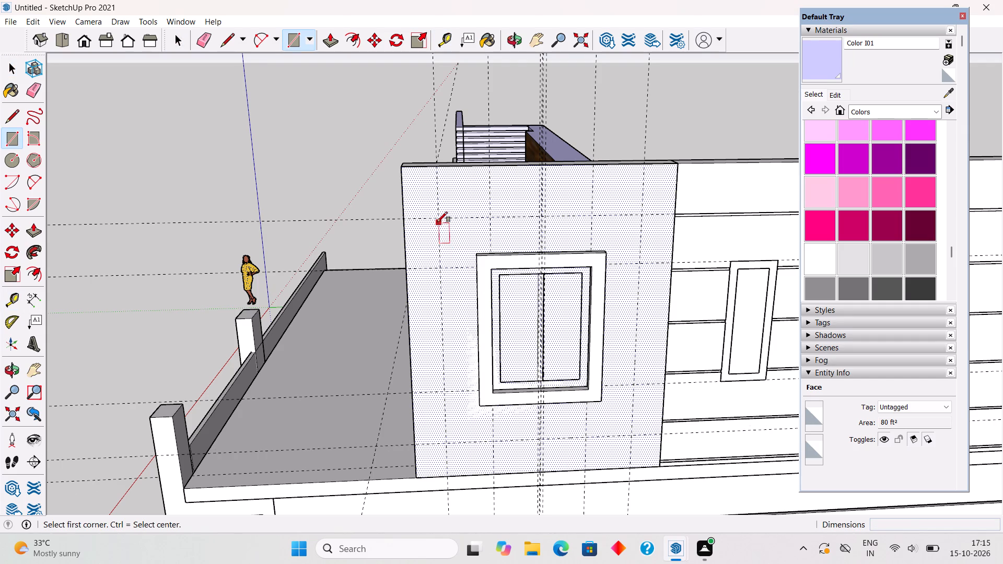
{"action": "left_click", "coordinate": [437, 219]}
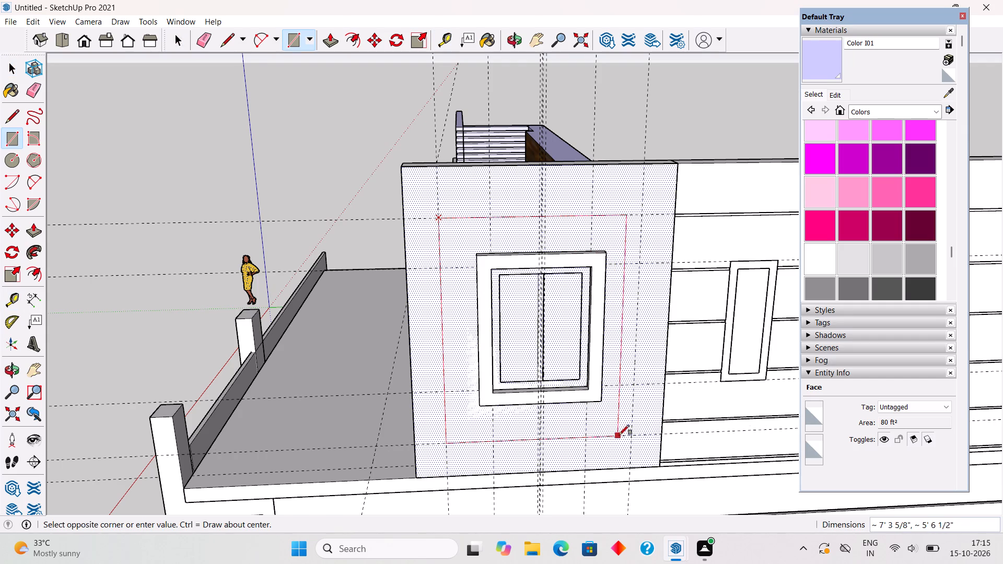
{"action": "left_click", "coordinate": [631, 434]}
{"action": "key", "text": "space"}
{"action": "left_click", "coordinate": [615, 424]}
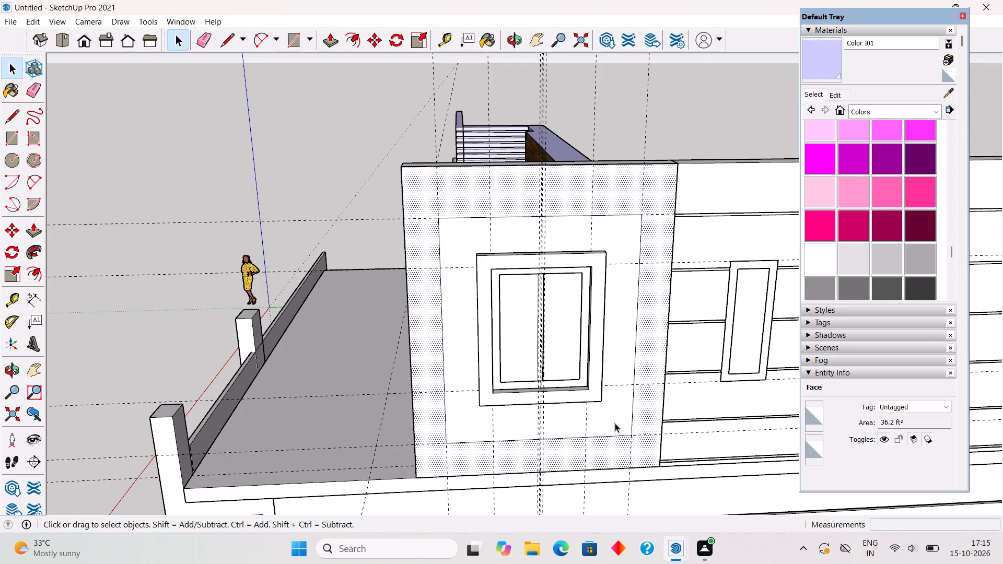
{"action": "key", "text": "Delete"}
Extrude the remaining border face 1' outward as a projecting window surround and make it a group.
{"action": "left_click", "coordinate": [616, 457]}
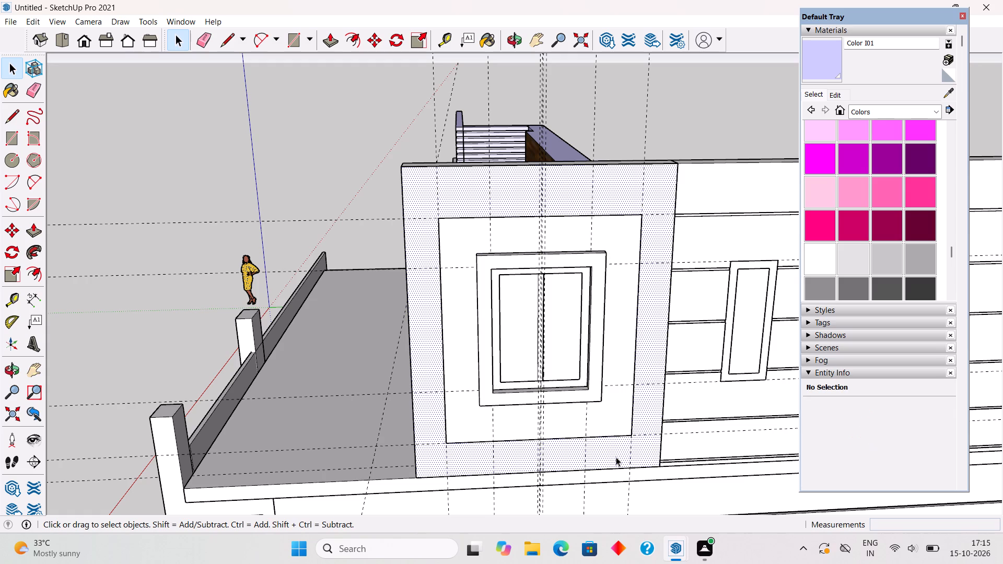
{"action": "key", "text": "p"}
{"action": "left_click", "coordinate": [616, 457]}
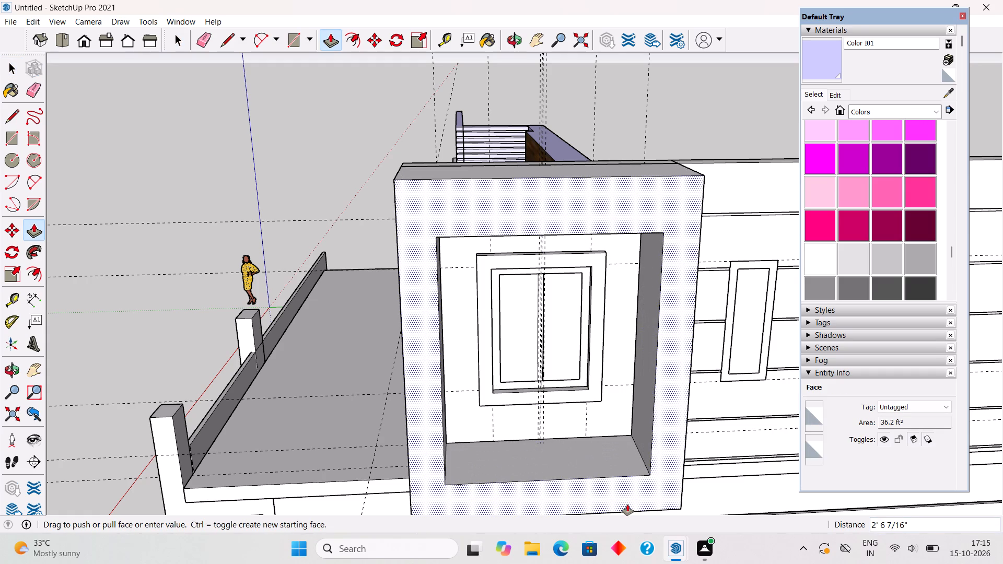
{"action": "type", "text": "1'"}
{"action": "key", "text": "Return"}
{"action": "key", "text": "Return"}
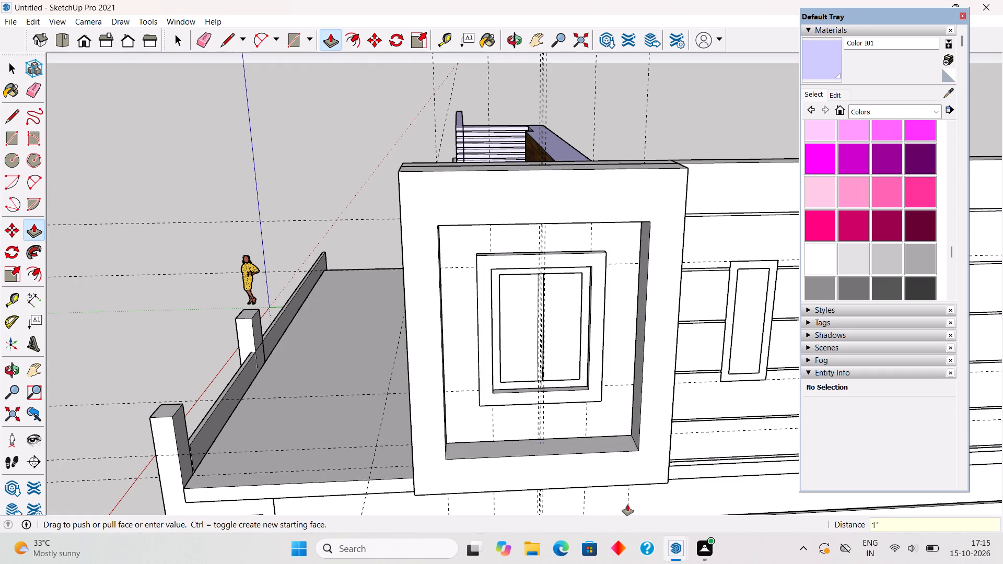
{"action": "key", "text": "space"}
{"action": "scroll", "coordinate": [619, 464], "scroll_direction": "down", "scroll_amount": 10}
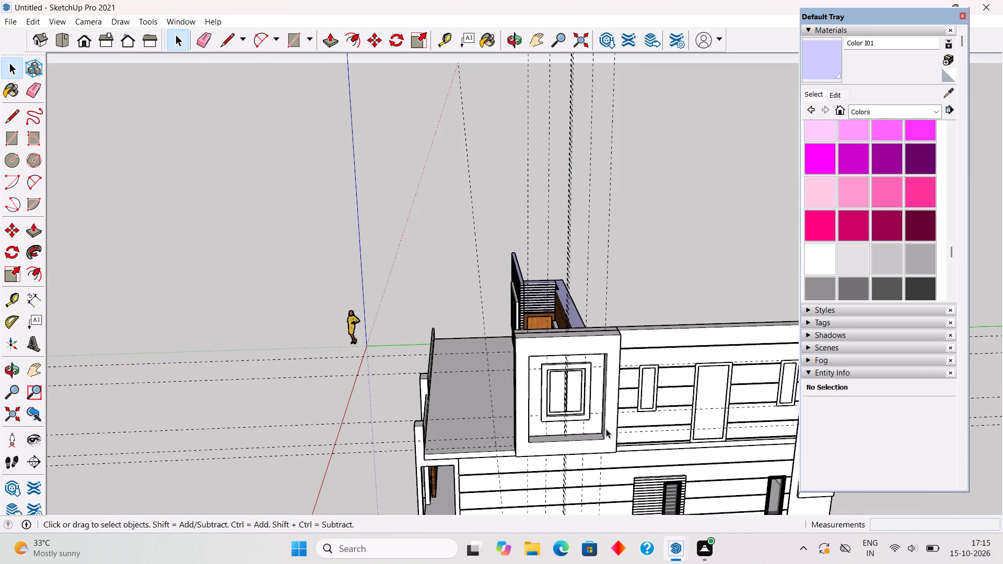
{"action": "triple_click", "coordinate": [606, 429]}
{"action": "right_click", "coordinate": [608, 429]}
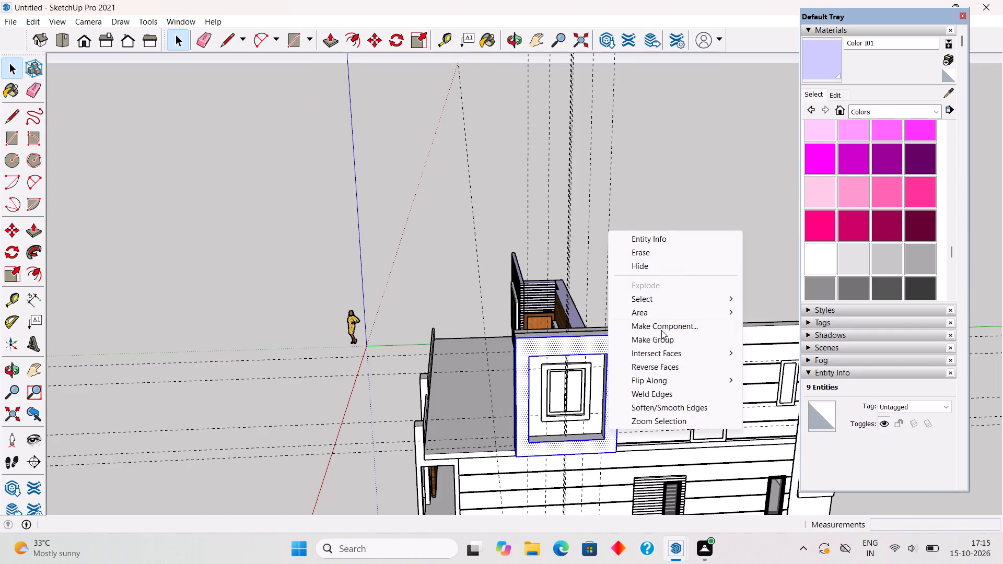
{"action": "left_click", "coordinate": [662, 336]}
{"action": "left_click", "coordinate": [662, 236]}
Examine the new window surround and the side facade of both storeys from several angles.
{"action": "middle_click_drag", "start_coordinate": [582, 359], "coordinate": [562, 293]}
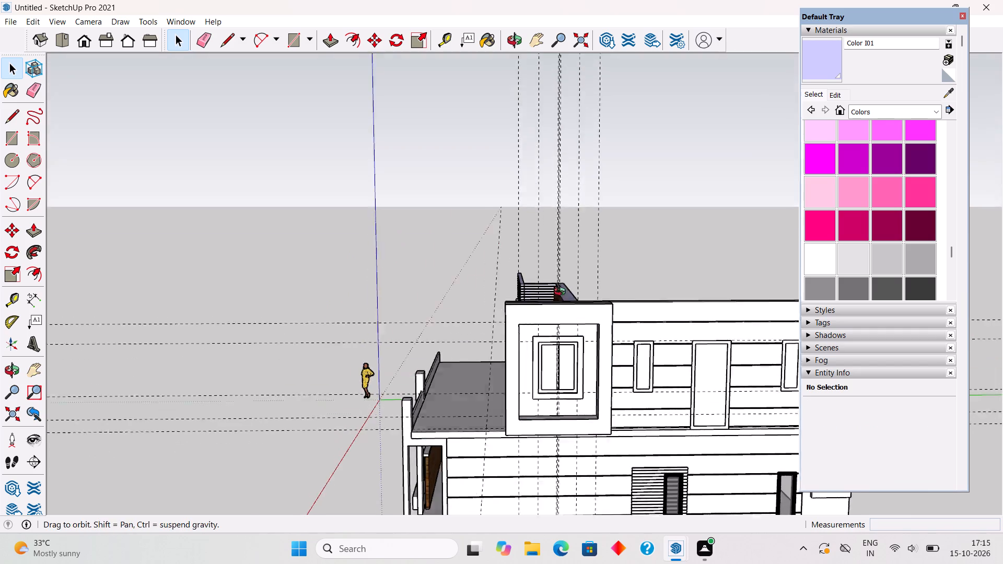
{"action": "middle_click_drag", "start_coordinate": [562, 293], "coordinate": [561, 289]}
{"action": "middle_click_drag", "start_coordinate": [579, 387], "coordinate": [343, 397]}
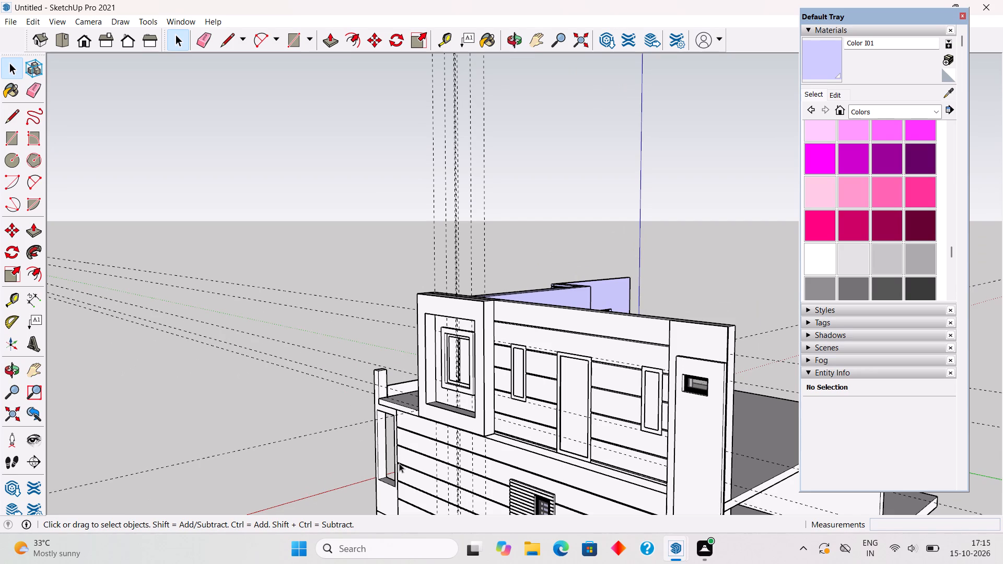
{"action": "scroll", "coordinate": [399, 464], "scroll_direction": "down", "scroll_amount": 1}
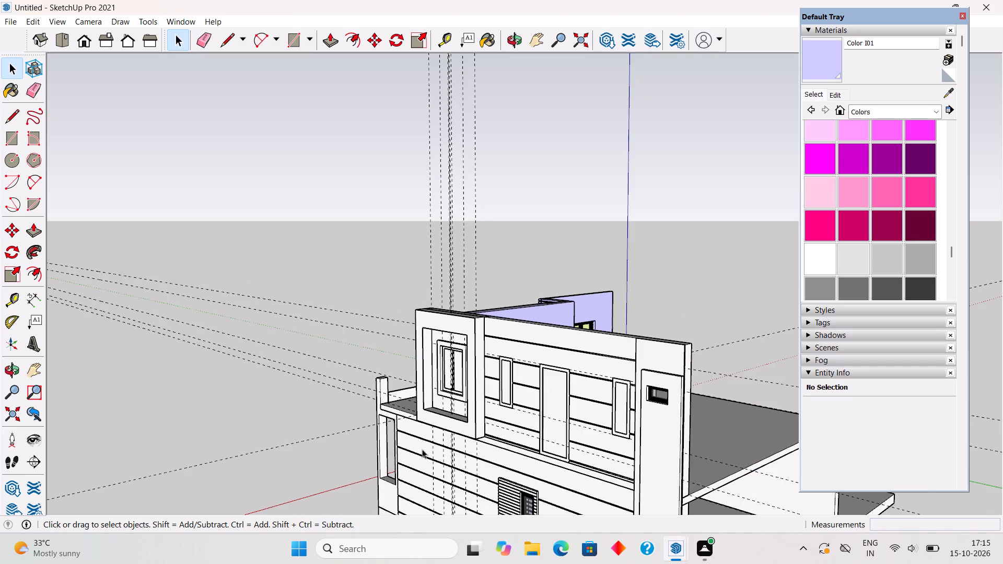
{"action": "middle_click_drag", "start_coordinate": [446, 429], "coordinate": [566, 410]}
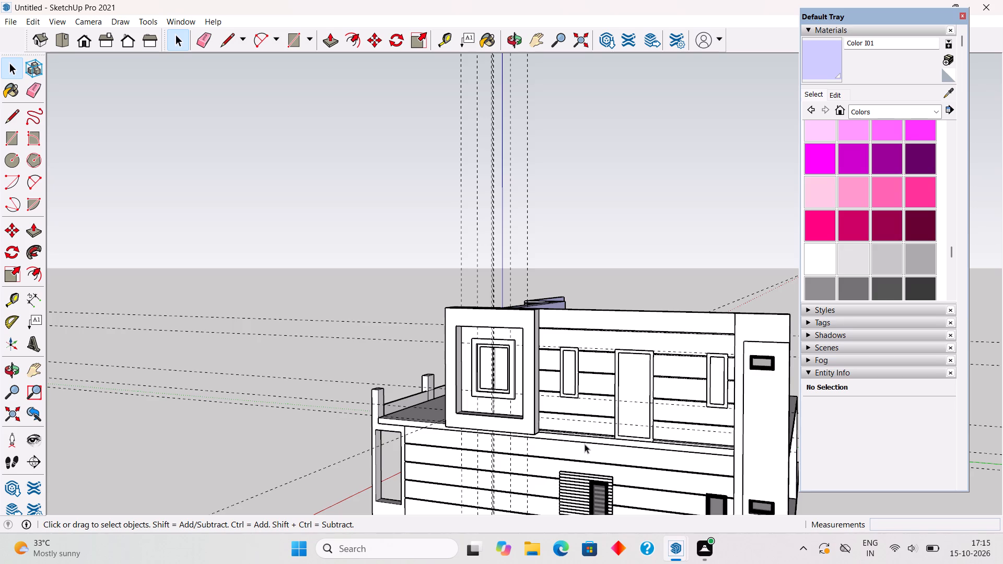
{"action": "scroll", "coordinate": [568, 428], "scroll_direction": "down", "scroll_amount": 5}
{"action": "middle_click_drag", "start_coordinate": [613, 442], "coordinate": [698, 462]}
{"action": "scroll", "coordinate": [698, 462], "scroll_direction": "up", "scroll_amount": 3}
{"action": "scroll", "coordinate": [637, 414], "scroll_direction": "up", "scroll_amount": 4}
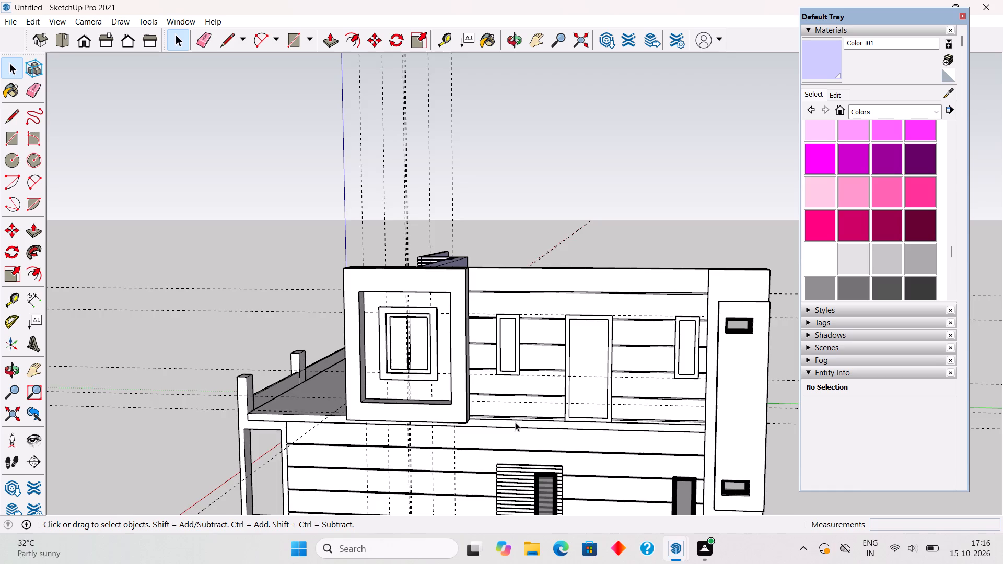
{"action": "scroll", "coordinate": [515, 422], "scroll_direction": "up", "scroll_amount": 3}
{"action": "scroll", "coordinate": [515, 422], "scroll_direction": "down", "scroll_amount": 1}
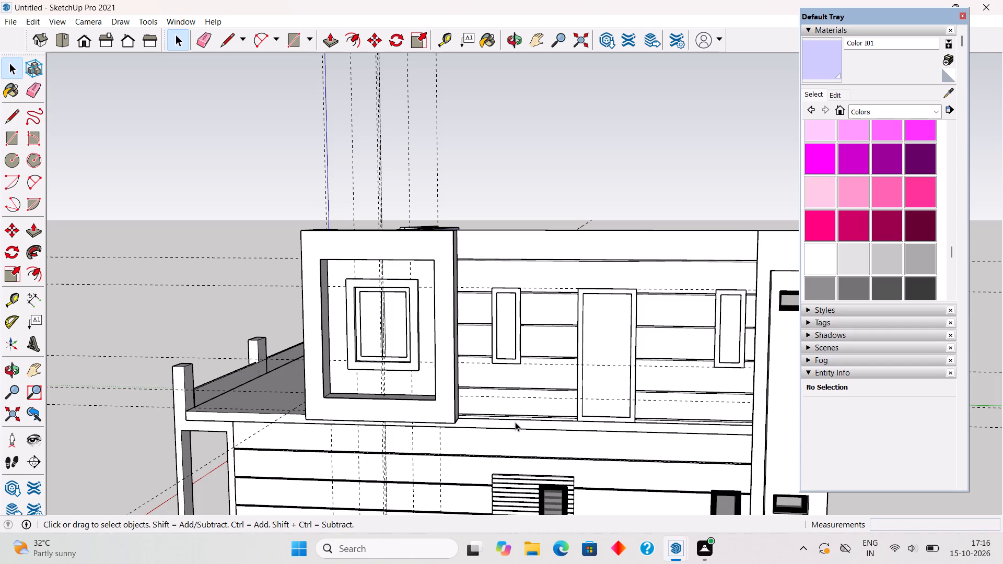
{"action": "middle_click_drag", "start_coordinate": [416, 418], "coordinate": [412, 287]}
{"action": "middle_click_drag", "start_coordinate": [388, 429], "coordinate": [391, 307]}
{"action": "scroll", "coordinate": [390, 293], "scroll_direction": "up", "scroll_amount": 2}
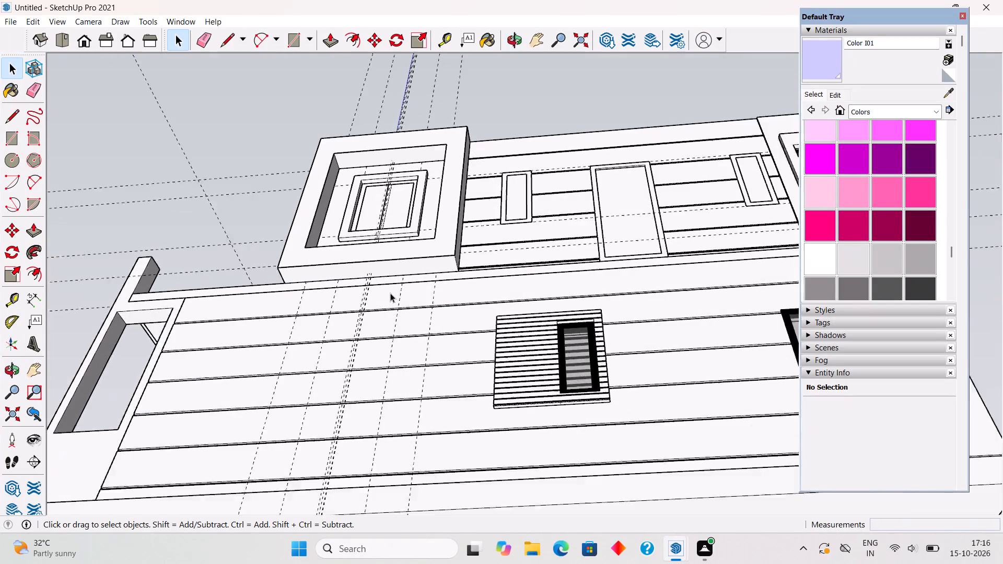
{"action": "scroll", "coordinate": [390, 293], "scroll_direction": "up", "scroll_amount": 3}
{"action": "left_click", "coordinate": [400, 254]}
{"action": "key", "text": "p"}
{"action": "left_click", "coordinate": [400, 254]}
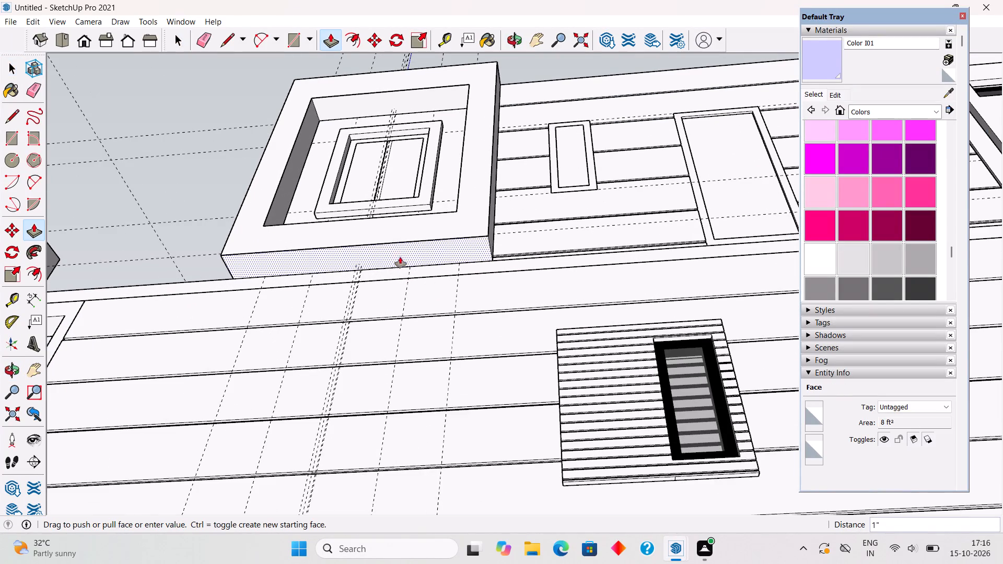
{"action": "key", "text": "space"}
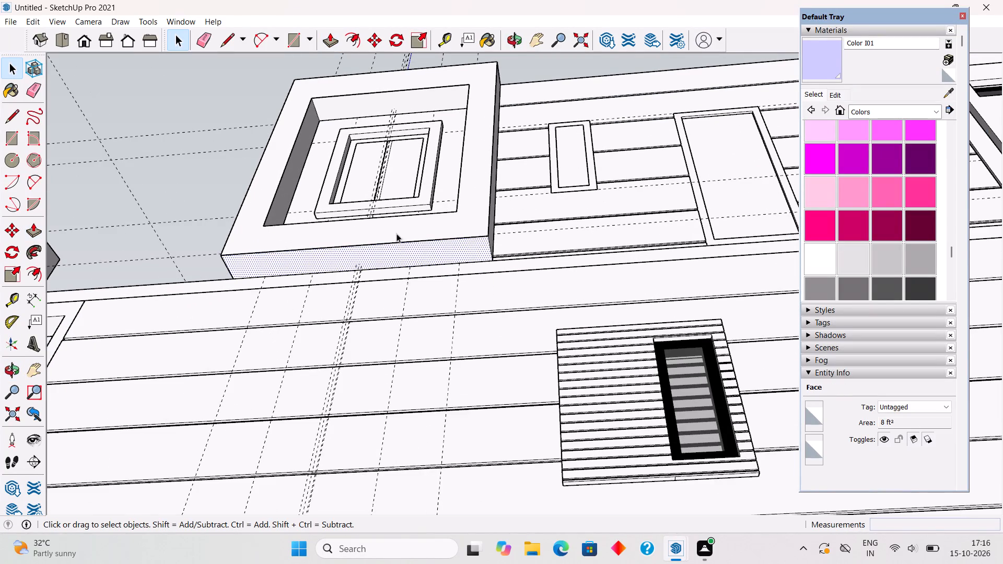
Check which faces of the projecting window surround belong to its group, viewing it from below and from above.
{"action": "triple_click", "coordinate": [396, 231]}
{"action": "left_click", "coordinate": [398, 249]}
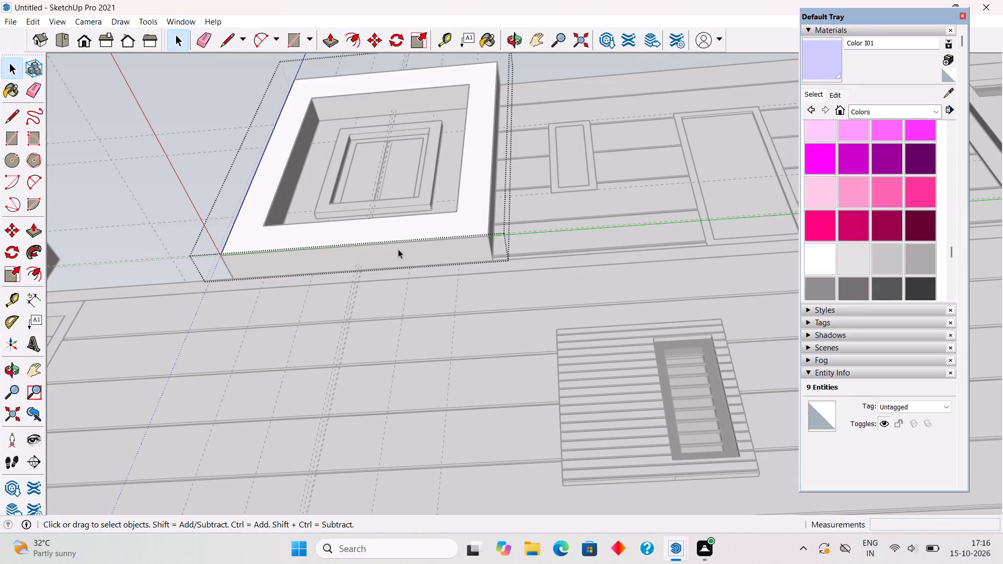
{"action": "left_click", "coordinate": [400, 255]}
{"action": "scroll", "coordinate": [400, 255], "scroll_direction": "up", "scroll_amount": 5}
{"action": "double_click", "coordinate": [400, 255]}
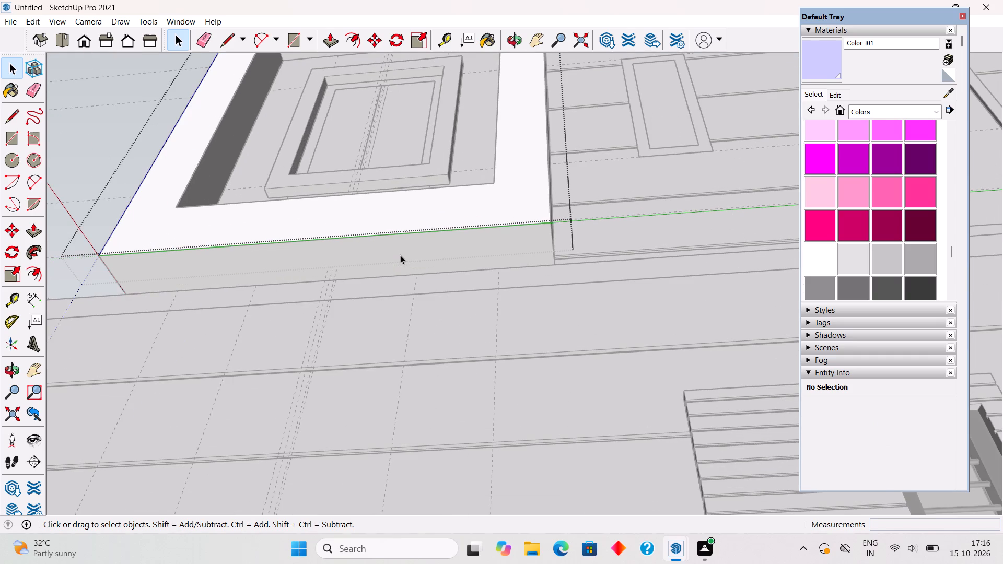
{"action": "scroll", "coordinate": [400, 255], "scroll_direction": "down", "scroll_amount": 5}
{"action": "middle_click_drag", "start_coordinate": [395, 253], "coordinate": [721, 386]}
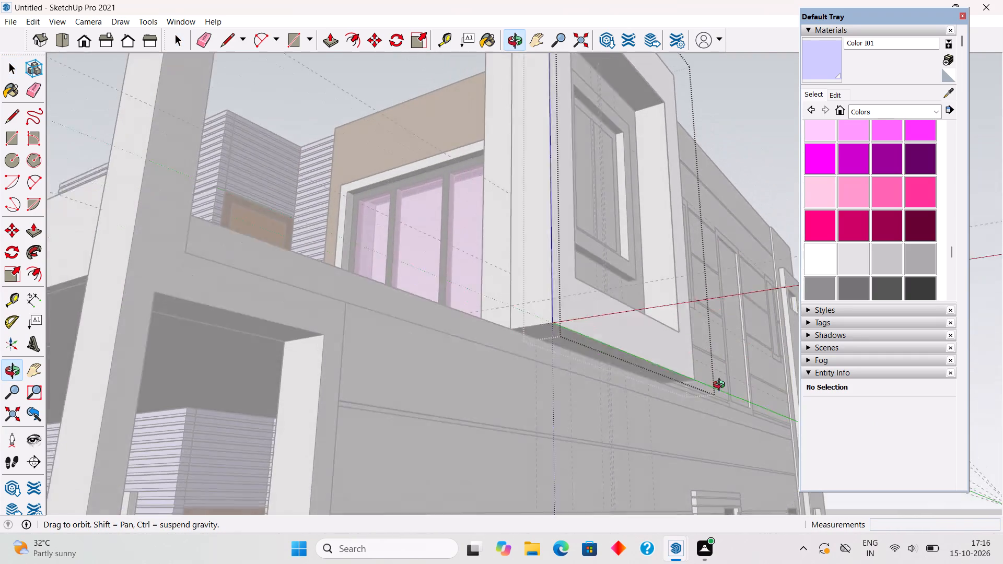
{"action": "middle_click_drag", "start_coordinate": [721, 386], "coordinate": [728, 374]}
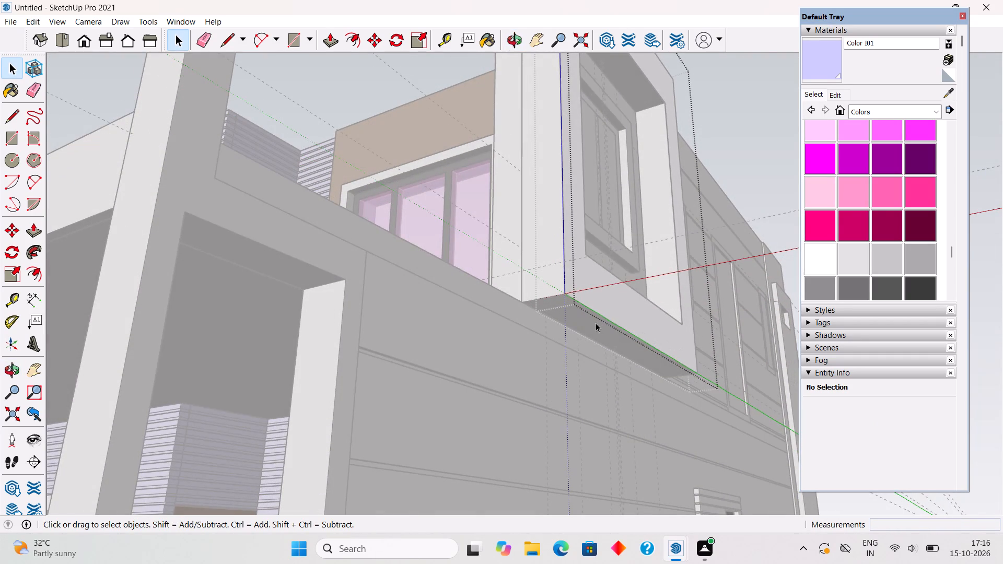
{"action": "left_click", "coordinate": [595, 299]}
{"action": "left_click", "coordinate": [545, 274]}
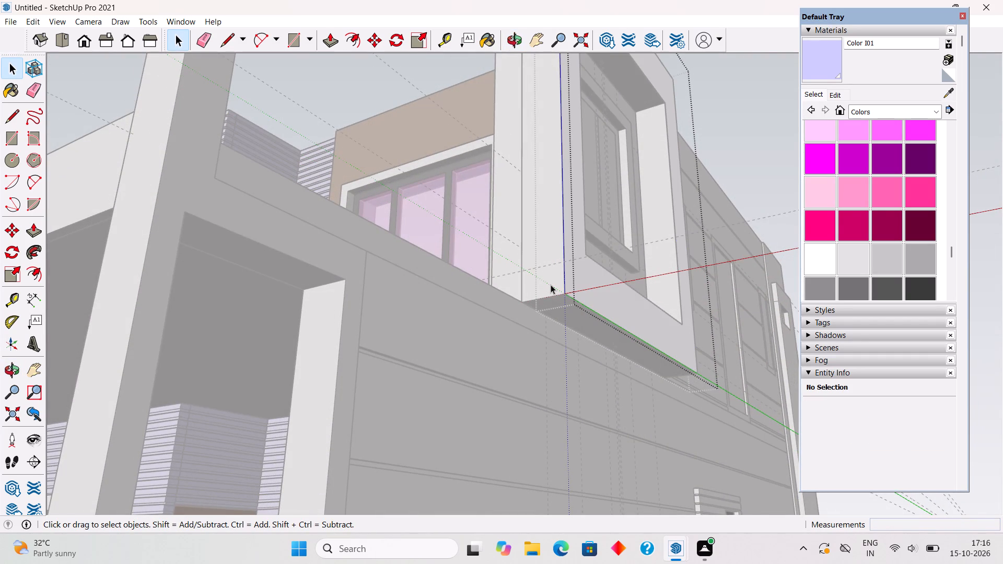
{"action": "left_click", "coordinate": [551, 285]}
{"action": "scroll", "coordinate": [551, 285], "scroll_direction": "down", "scroll_amount": 5}
{"action": "middle_click_drag", "start_coordinate": [556, 260], "coordinate": [494, 414]}
{"action": "scroll", "coordinate": [491, 351], "scroll_direction": "down", "scroll_amount": 1}
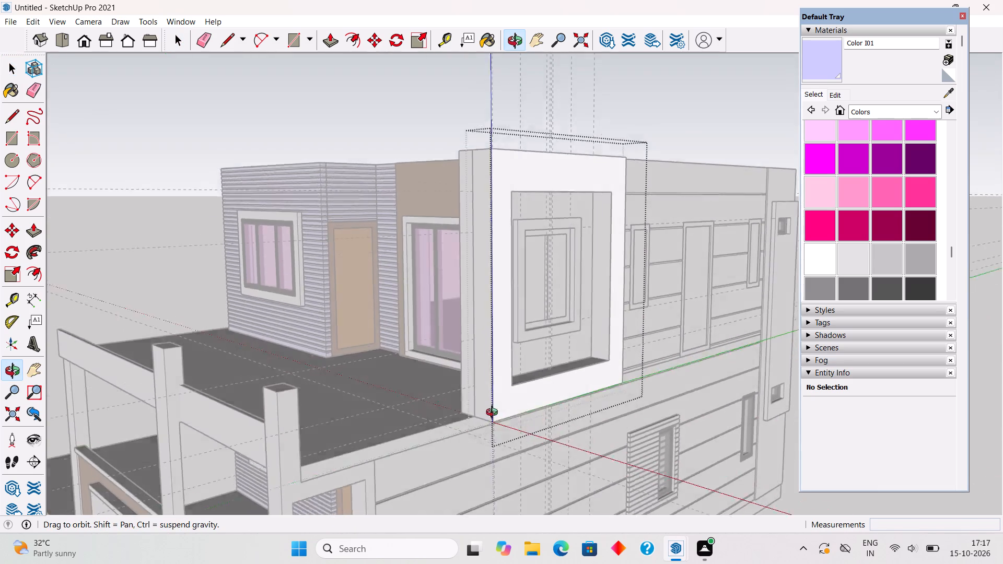
{"action": "middle_click_drag", "start_coordinate": [494, 414], "coordinate": [497, 540]}
{"action": "key", "text": "space"}
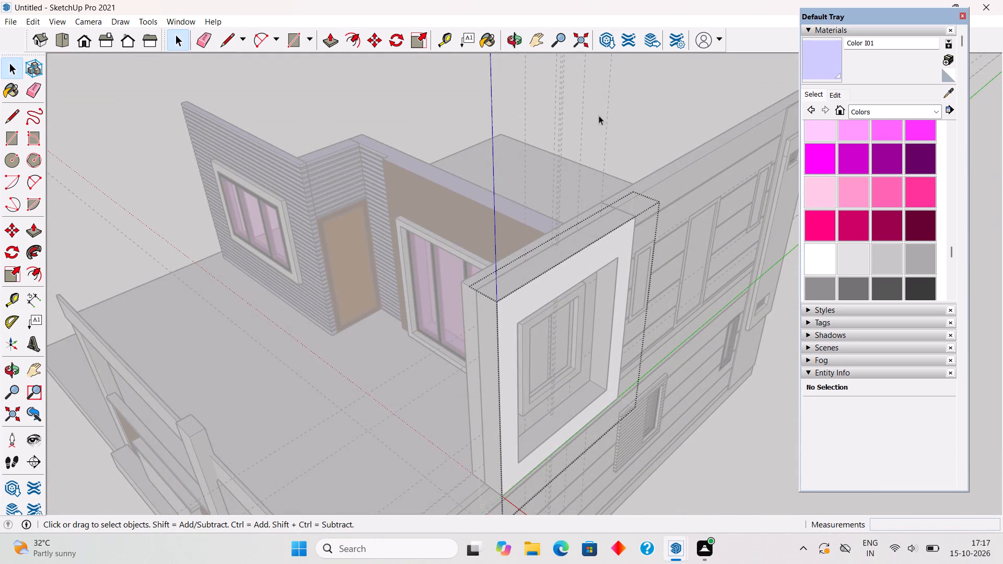
{"action": "left_click", "coordinate": [628, 117]}
{"action": "left_click", "coordinate": [510, 286]}
{"action": "triple_click", "coordinate": [508, 307]}
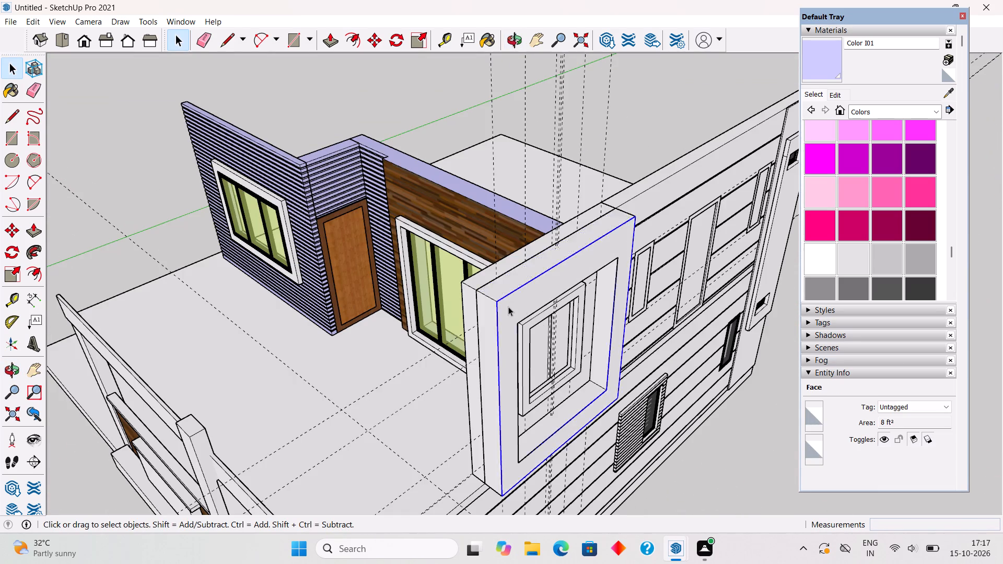
{"action": "left_click", "coordinate": [508, 307]}
{"action": "left_click", "coordinate": [600, 113]}
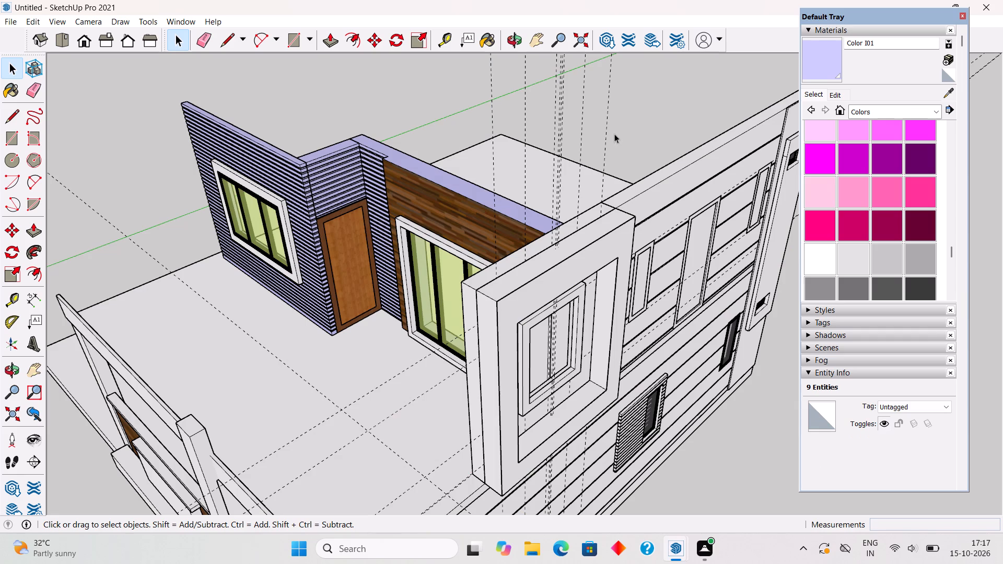
Undo the incomplete grouping of the surround's front face.
{"action": "key", "text": "ctrl+z"}
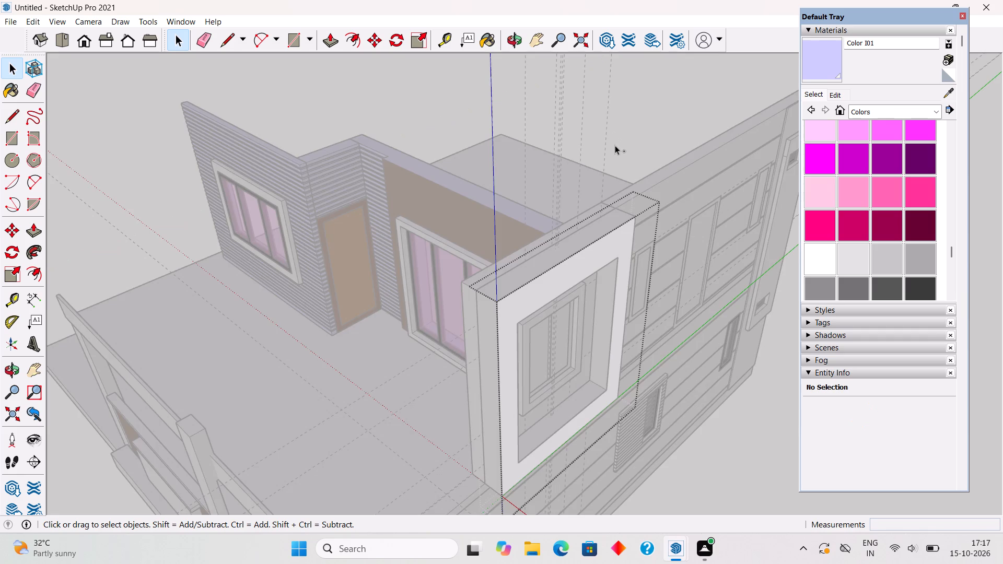
{"action": "key", "text": "ctrl+z"}
{"action": "key", "text": "ctrl+z"}
{"action": "key", "text": "ctrl+z"}
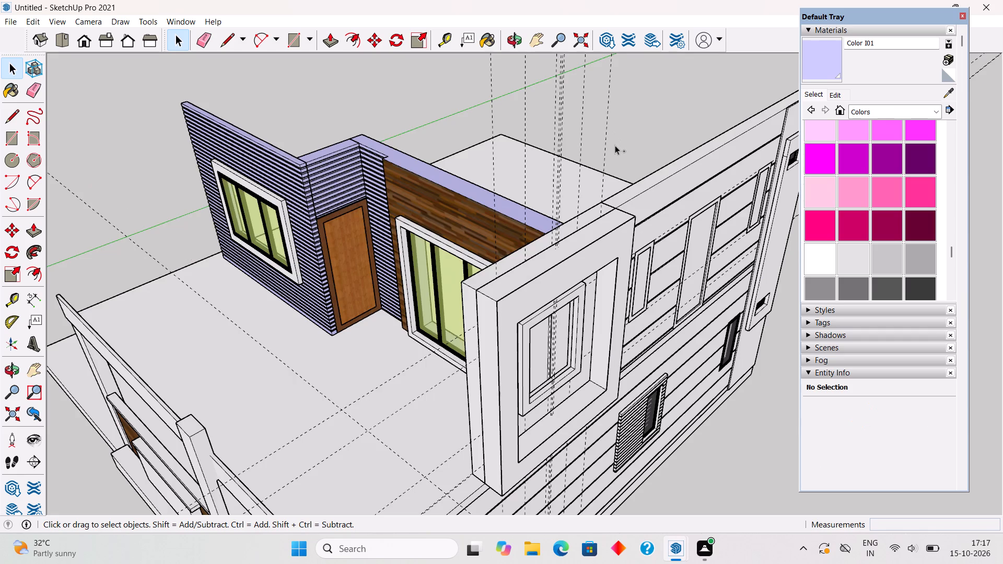
{"action": "key", "text": "ctrl+z"}
Make all connected faces and edges of the projecting window surround one group.
{"action": "left_click", "coordinate": [563, 281]}
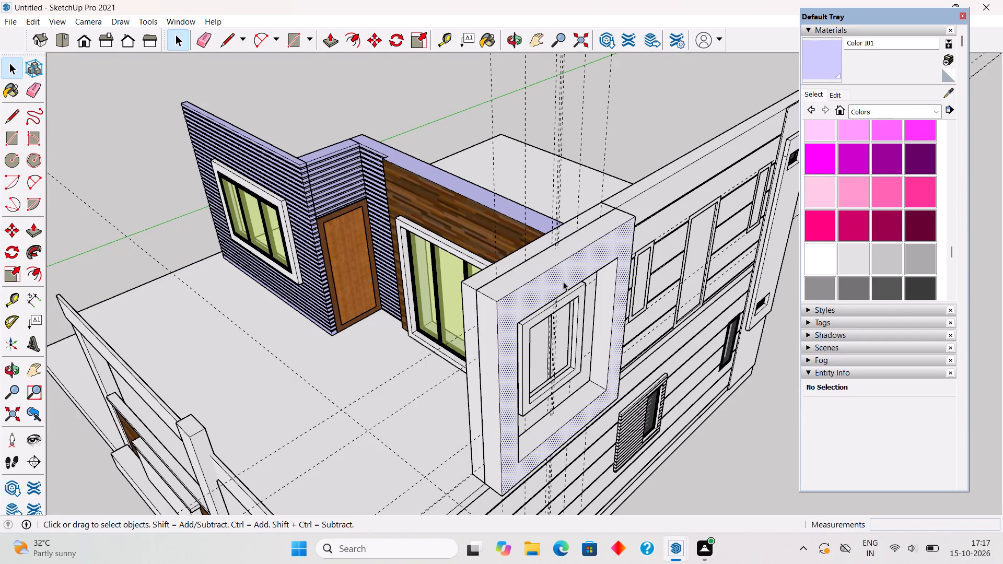
{"action": "left_click", "coordinate": [521, 273]}
{"action": "triple_click", "coordinate": [506, 320]}
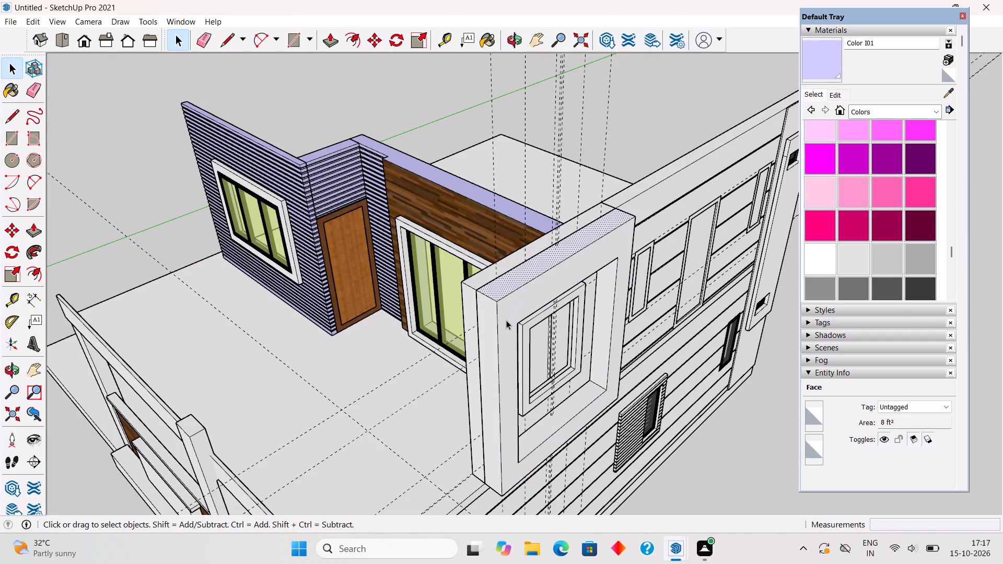
{"action": "left_click", "coordinate": [506, 320]}
{"action": "right_click", "coordinate": [506, 320]}
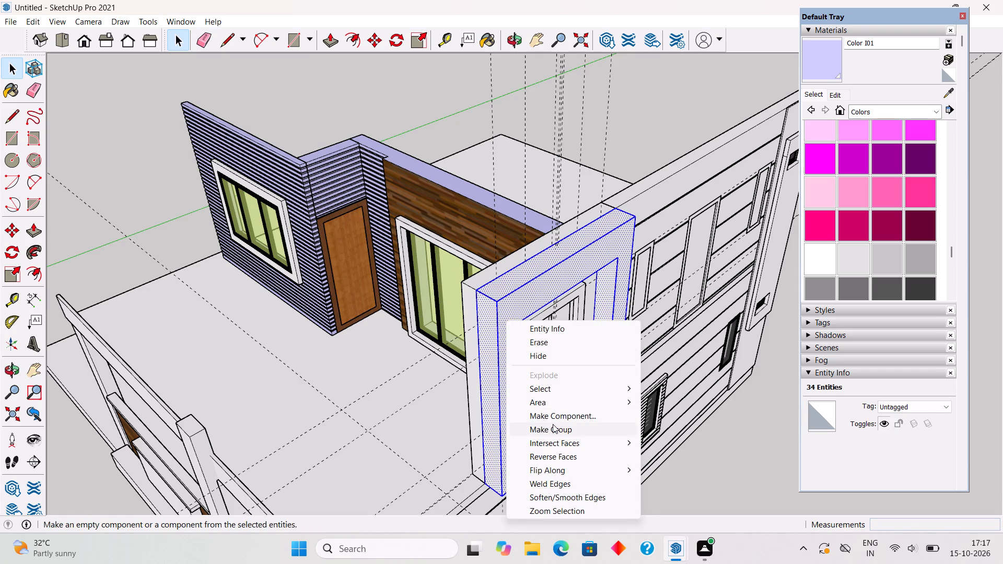
{"action": "left_click", "coordinate": [553, 424]}
{"action": "left_click", "coordinate": [729, 449]}
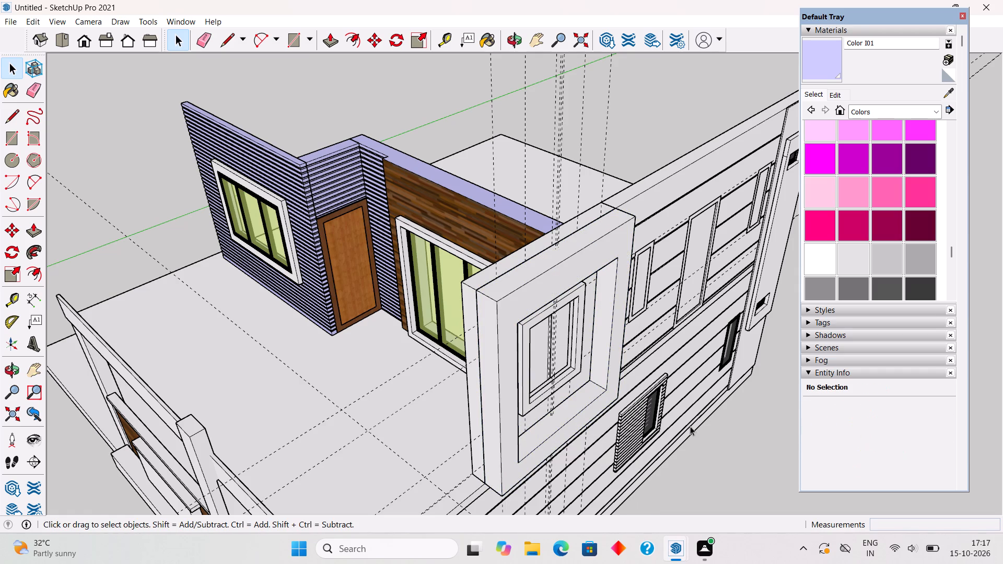
Inside the surround's group, extend its outer bottom face 1.5' downward over the lower storey's wall.
{"action": "middle_click_drag", "start_coordinate": [672, 412], "coordinate": [508, 169]}
{"action": "scroll", "coordinate": [508, 169], "scroll_direction": "down", "scroll_amount": 1}
{"action": "middle_click_drag", "start_coordinate": [459, 241], "coordinate": [463, 206]}
{"action": "triple_click", "coordinate": [471, 220]}
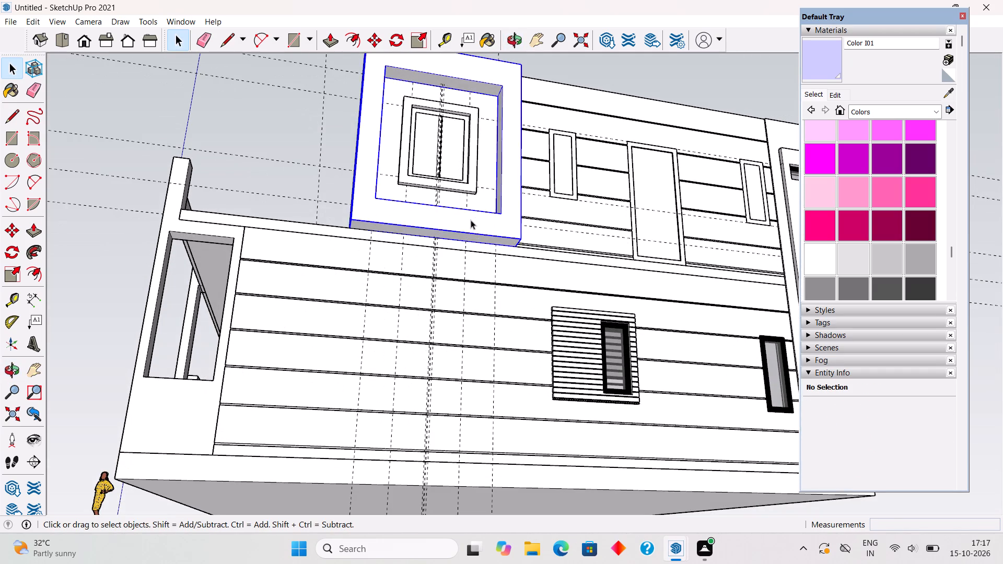
{"action": "scroll", "coordinate": [471, 233], "scroll_direction": "up", "scroll_amount": 5}
{"action": "key", "text": "p"}
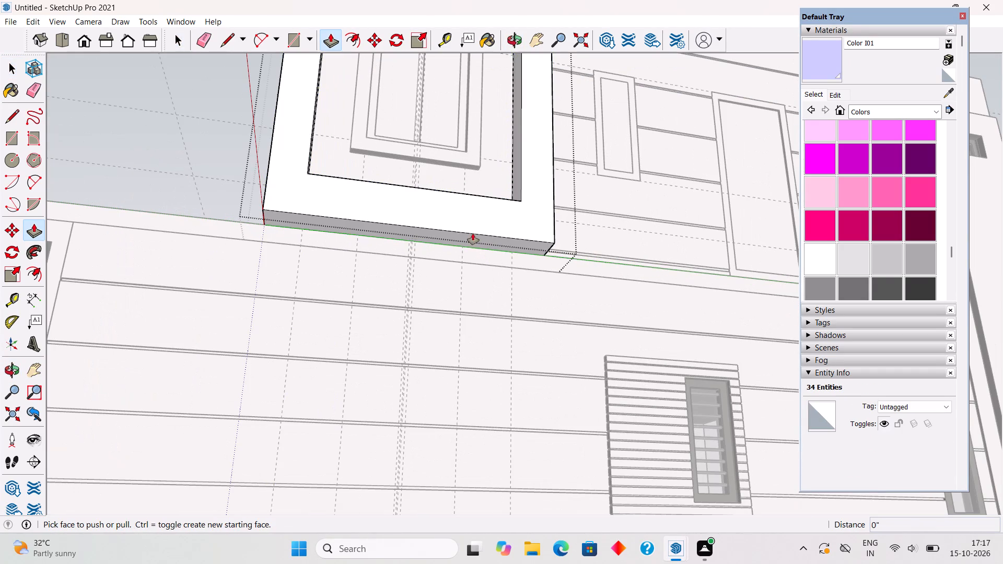
{"action": "left_click", "coordinate": [473, 239]}
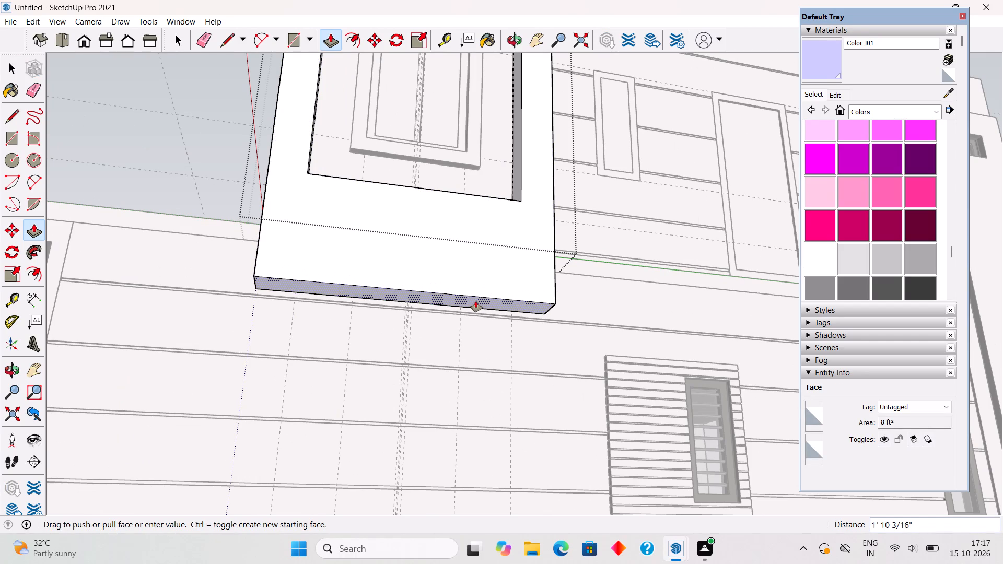
{"action": "type", "text": "1.5'"}
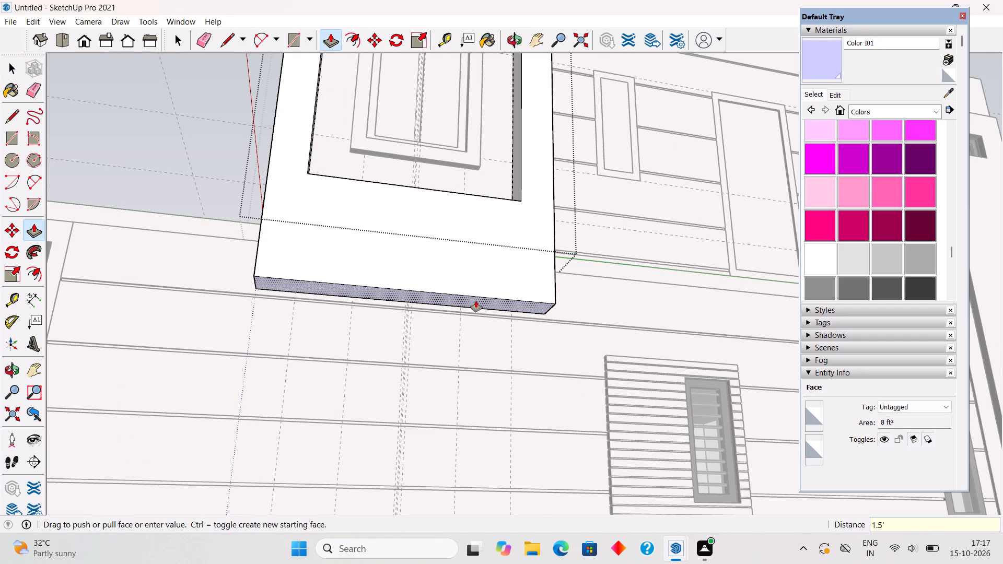
{"action": "key", "text": "Return"}
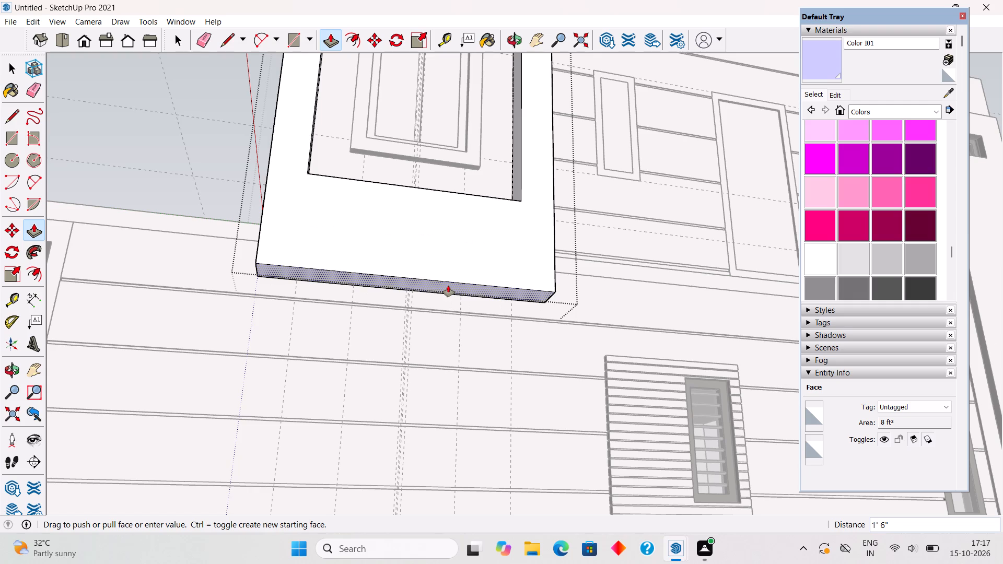
Lower the bottom inner face of the surround's opening by 9" and leave the group.
{"action": "middle_click_drag", "start_coordinate": [438, 292], "coordinate": [438, 516]}
{"action": "left_click", "coordinate": [437, 435]}
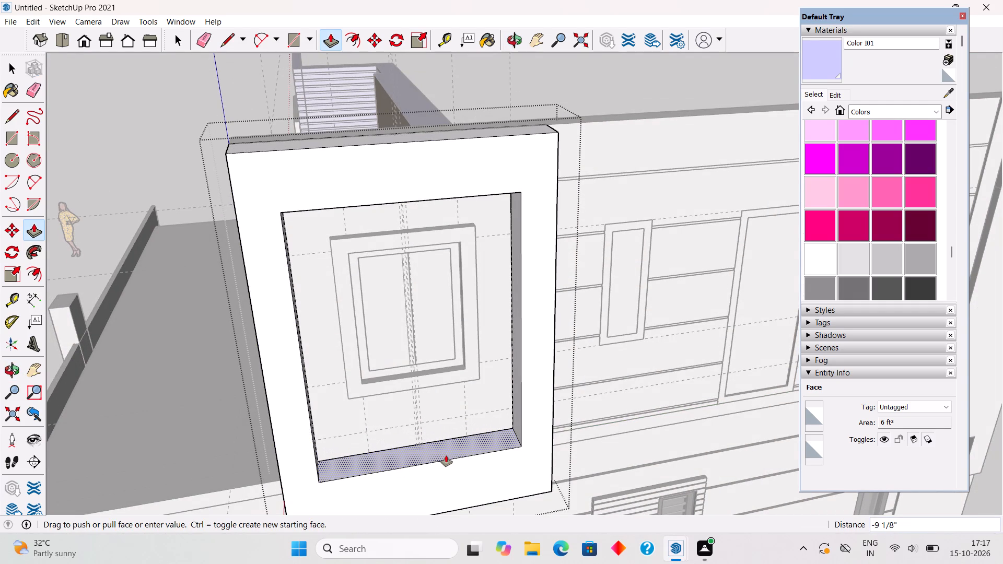
{"action": "type", "text": "9\""}
{"action": "key", "text": "Return"}
{"action": "key", "text": "space"}
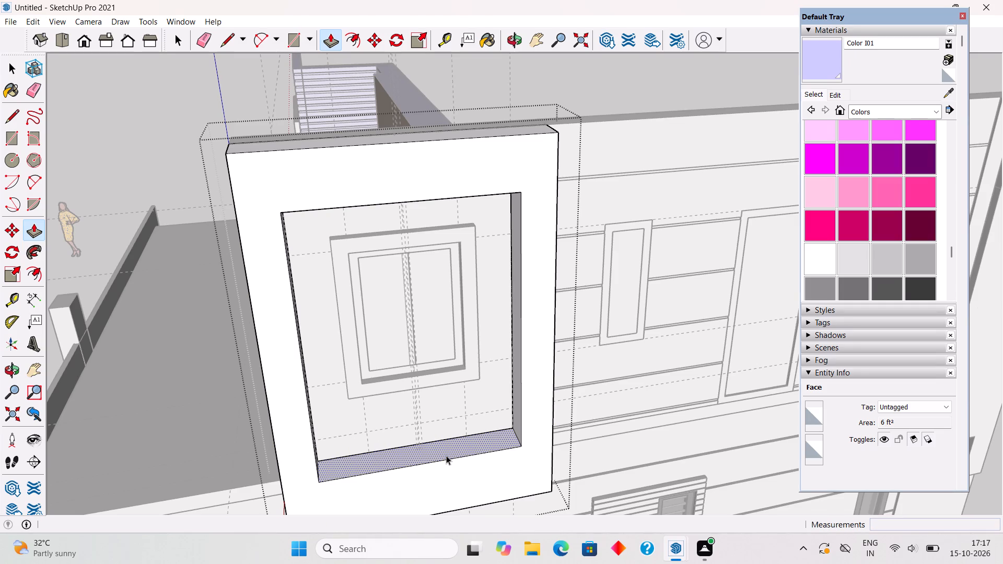
{"action": "scroll", "coordinate": [442, 454], "scroll_direction": "down", "scroll_amount": 5}
{"action": "middle_click_drag", "start_coordinate": [419, 441], "coordinate": [360, 315]}
{"action": "scroll", "coordinate": [360, 315], "scroll_direction": "down", "scroll_amount": 3}
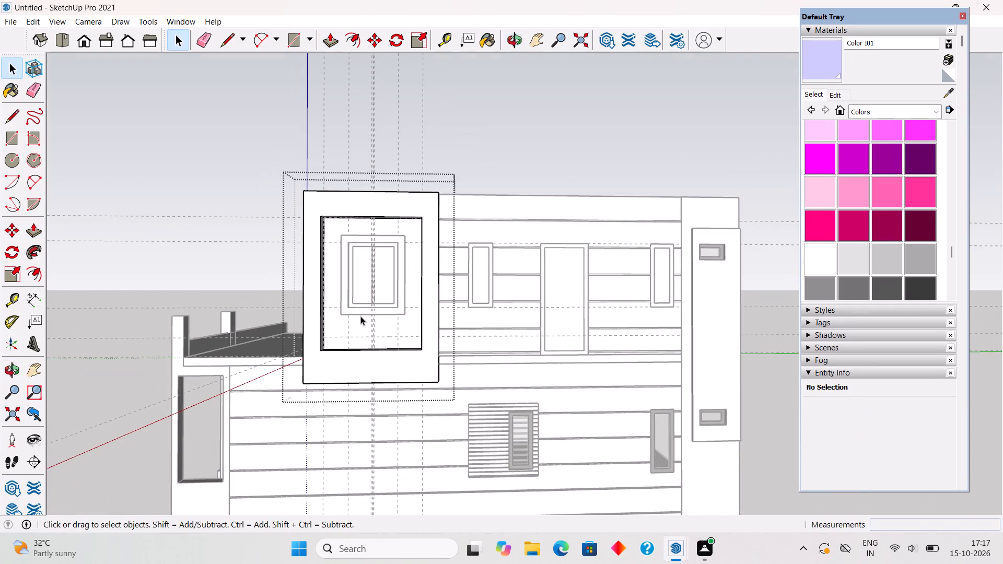
{"action": "left_click", "coordinate": [452, 153]}
Lower the bottom inner face of the surround's opening about 5 3/8" more, level with the base line of the upper side wall.
{"action": "middle_click_drag", "start_coordinate": [401, 409], "coordinate": [364, 454]}
{"action": "scroll", "coordinate": [412, 374], "scroll_direction": "up", "scroll_amount": 11}
{"action": "middle_click_drag", "start_coordinate": [412, 386], "coordinate": [337, 396]}
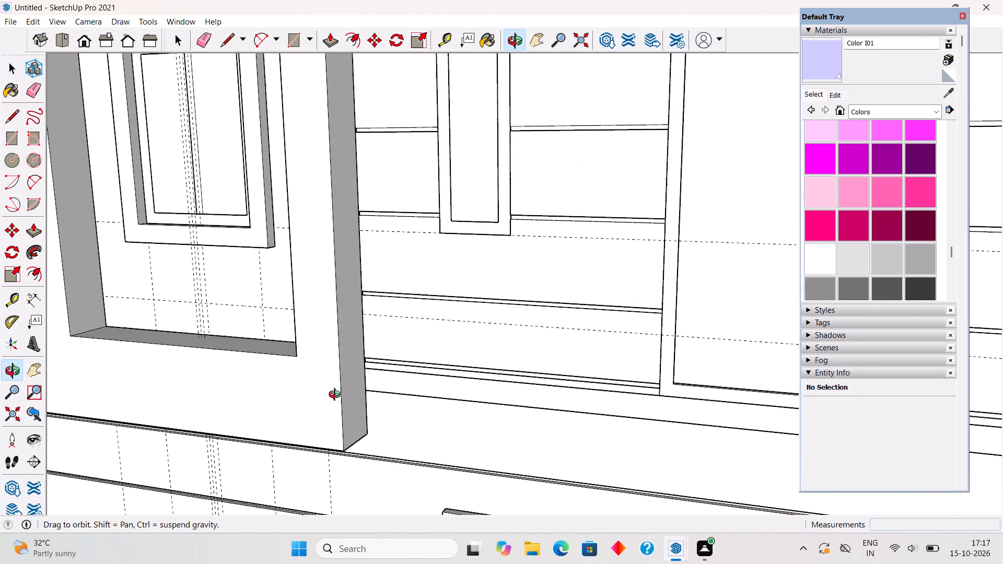
{"action": "middle_click_drag", "start_coordinate": [337, 396], "coordinate": [387, 377]}
{"action": "scroll", "coordinate": [388, 382], "scroll_direction": "down", "scroll_amount": 5}
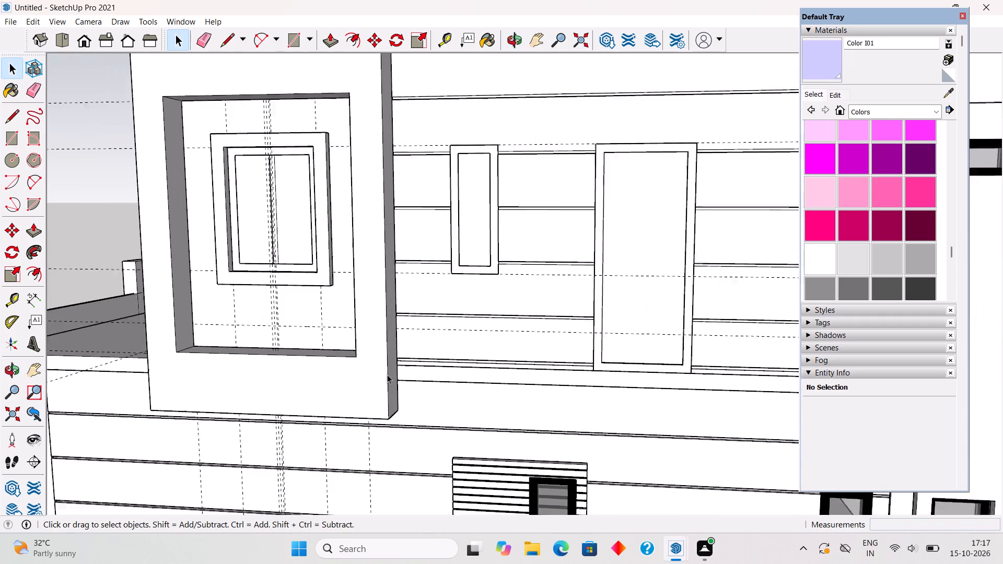
{"action": "scroll", "coordinate": [387, 374], "scroll_direction": "down", "scroll_amount": 2}
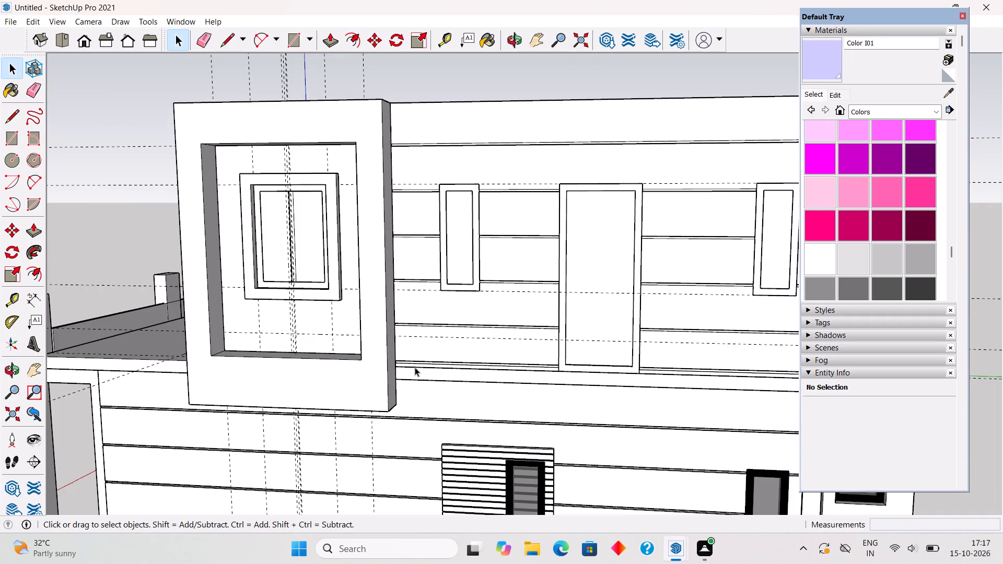
{"action": "scroll", "coordinate": [416, 367], "scroll_direction": "down", "scroll_amount": 3}
{"action": "scroll", "coordinate": [406, 375], "scroll_direction": "up", "scroll_amount": 6}
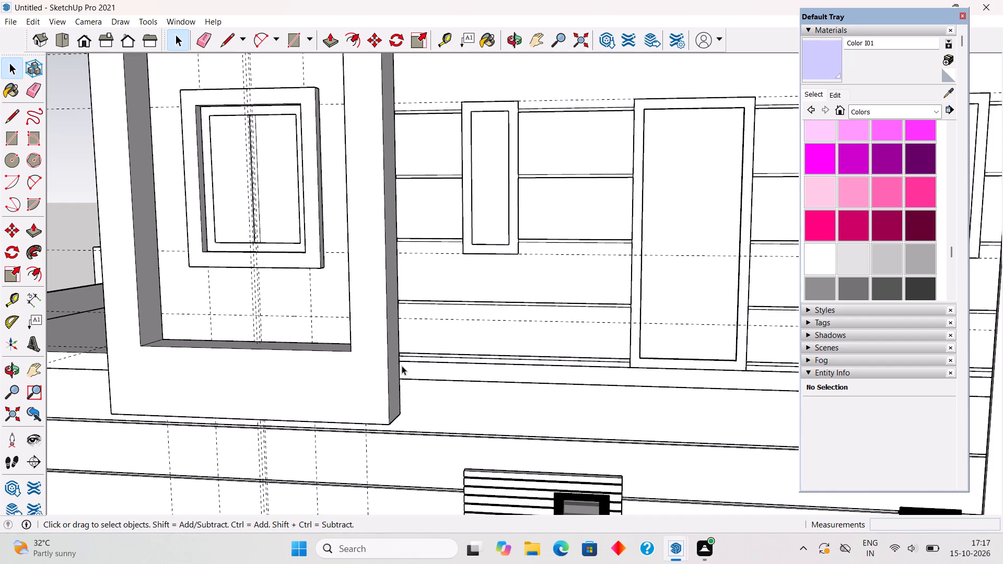
{"action": "scroll", "coordinate": [397, 366], "scroll_direction": "up", "scroll_amount": 3}
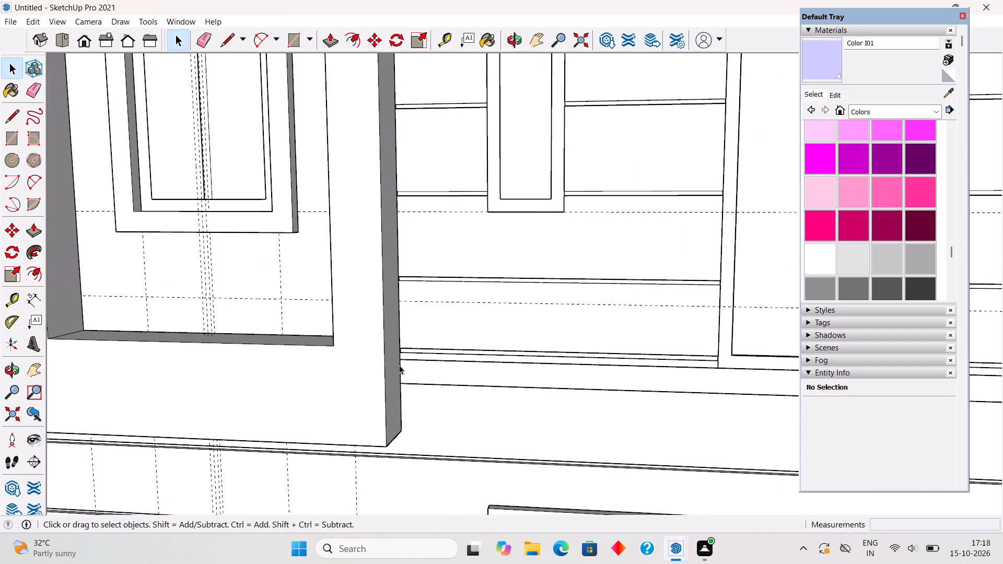
{"action": "triple_click", "coordinate": [286, 339]}
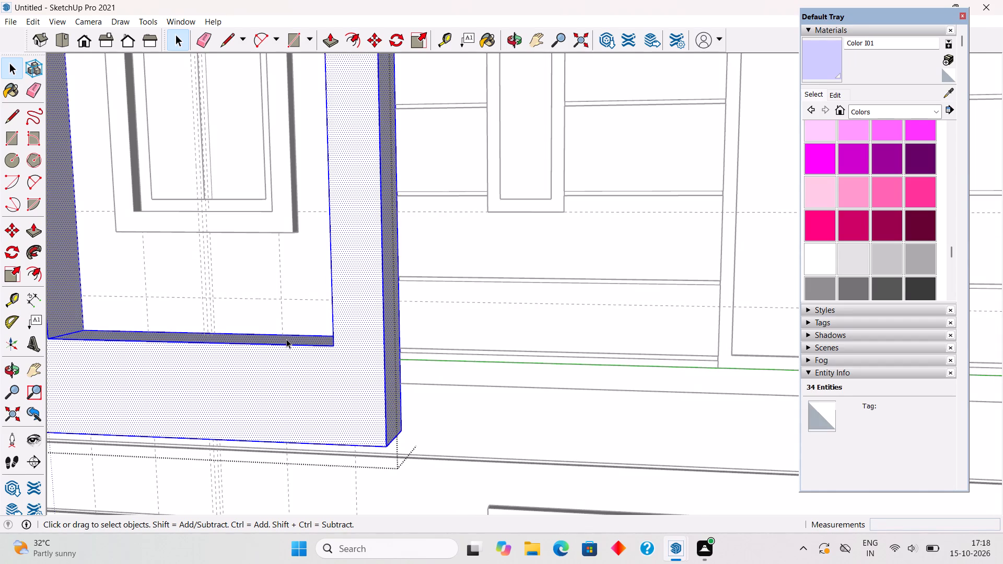
{"action": "key", "text": "p"}
{"action": "left_click", "coordinate": [286, 339]}
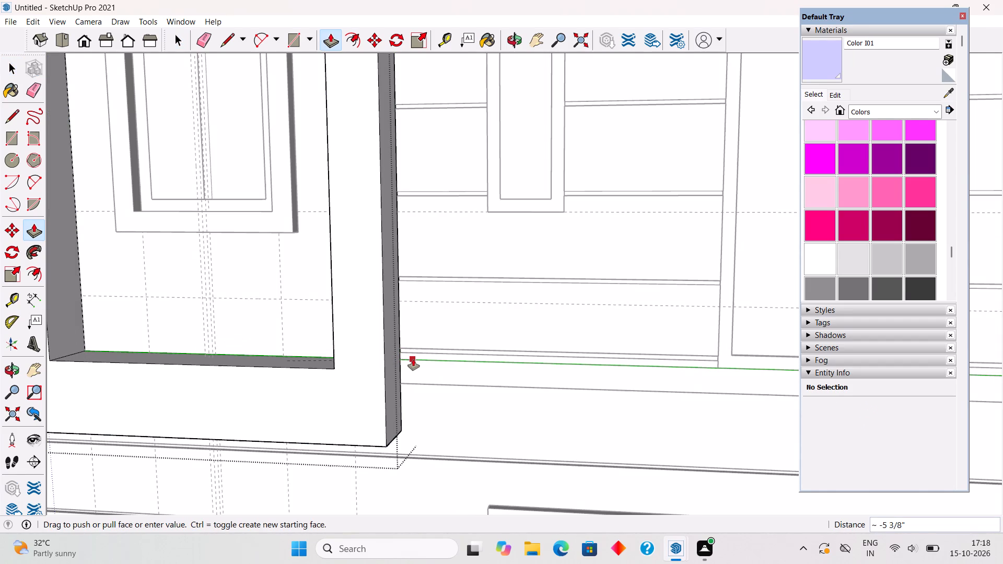
{"action": "left_click", "coordinate": [413, 359]}
{"action": "key", "text": "space"}
{"action": "scroll", "coordinate": [413, 359], "scroll_direction": "down", "scroll_amount": 5}
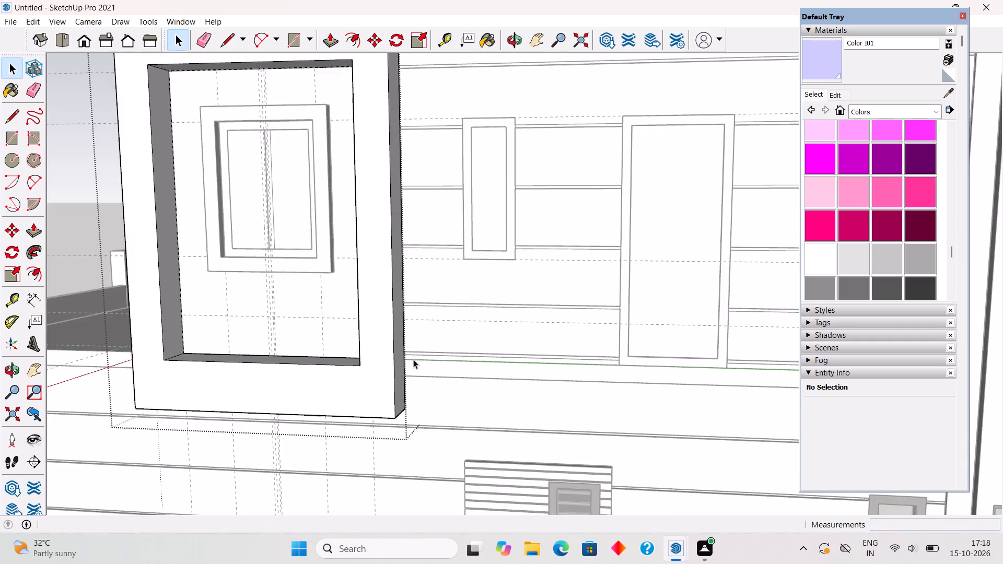
{"action": "scroll", "coordinate": [413, 359], "scroll_direction": "down", "scroll_amount": 5}
{"action": "left_click", "coordinate": [124, 218]}
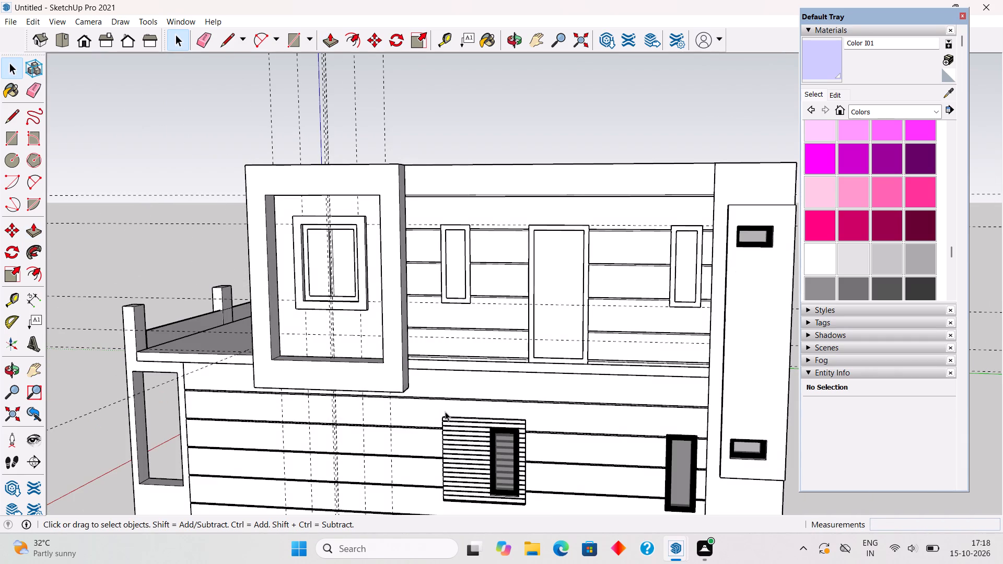
{"action": "middle_click_drag", "start_coordinate": [451, 415], "coordinate": [480, 441]}
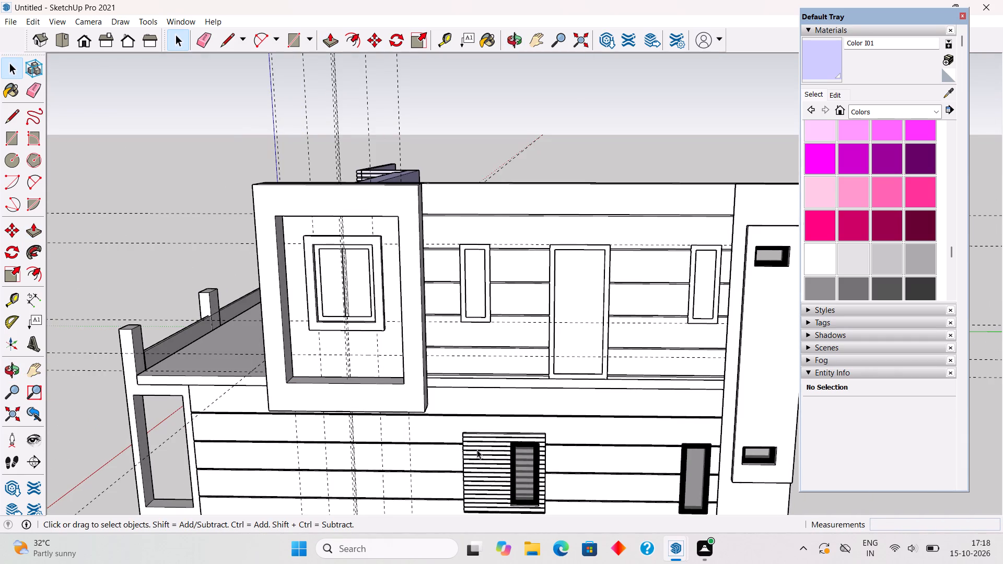
Draw a rectangle about 1' high and 15' 4" long along the upper side wall's base, from the window surround to the corner column.
{"action": "middle_click_drag", "start_coordinate": [515, 391], "coordinate": [452, 389]}
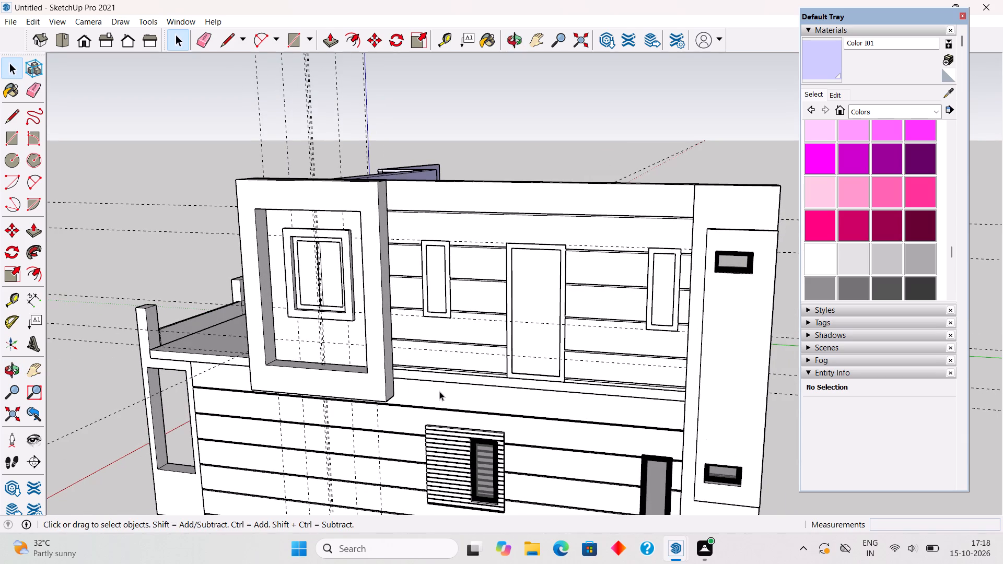
{"action": "key", "text": "r"}
{"action": "scroll", "coordinate": [395, 372], "scroll_direction": "up", "scroll_amount": 7}
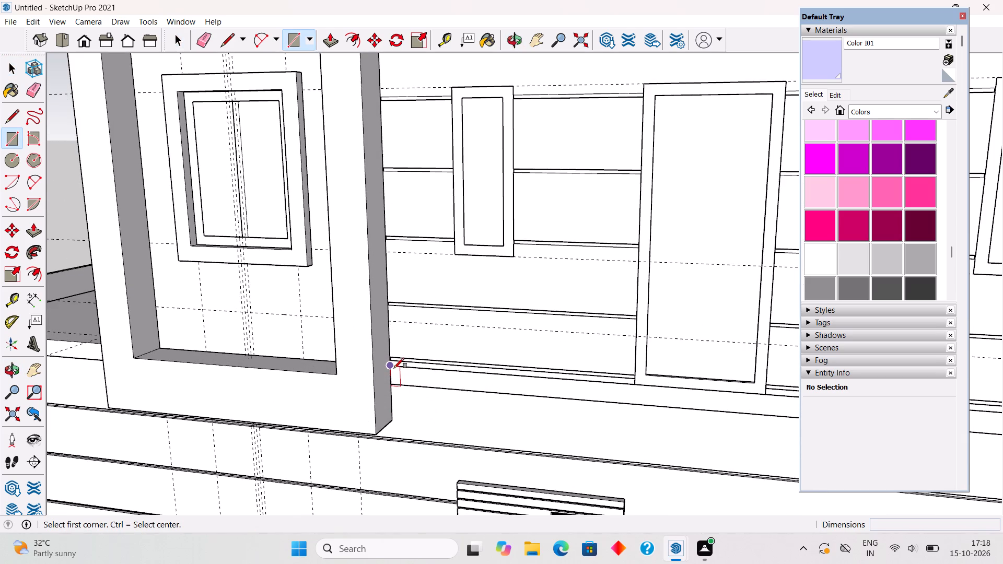
{"action": "left_click", "coordinate": [394, 368]}
{"action": "scroll", "coordinate": [407, 425], "scroll_direction": "down", "scroll_amount": 11}
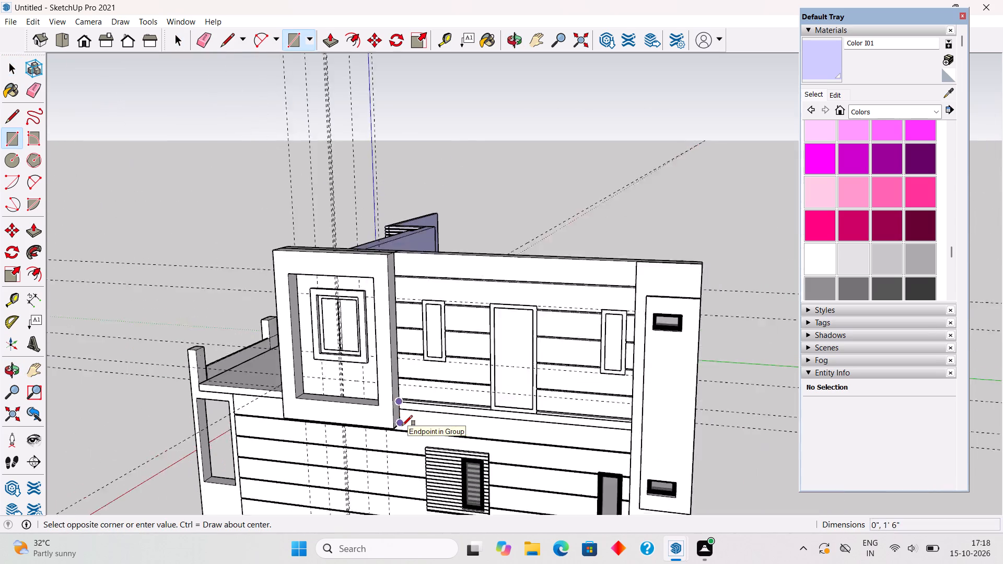
{"action": "middle_click_drag", "start_coordinate": [487, 422], "coordinate": [645, 446]}
{"action": "scroll", "coordinate": [691, 427], "scroll_direction": "up", "scroll_amount": 8}
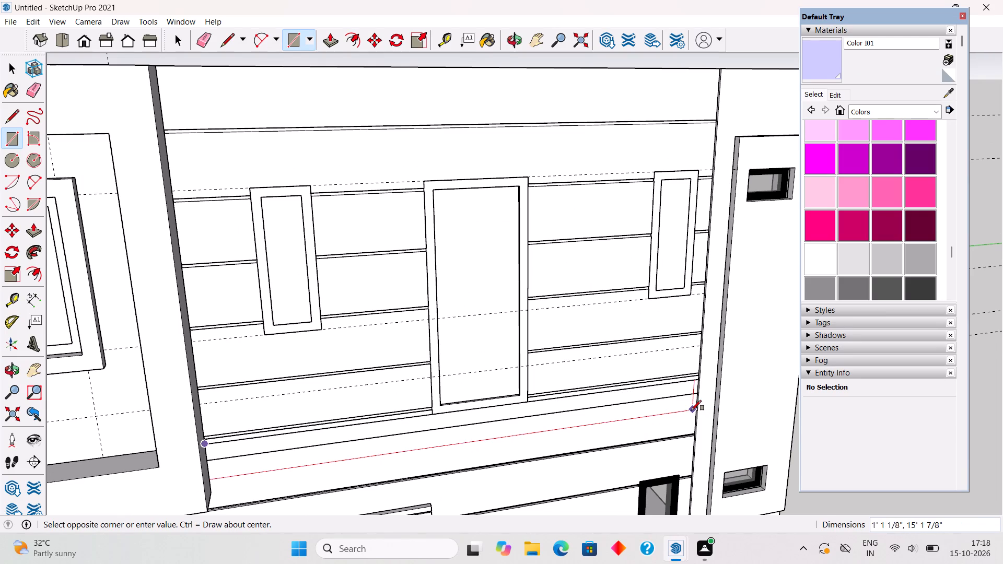
{"action": "scroll", "coordinate": [692, 410], "scroll_direction": "up", "scroll_amount": 9}
{"action": "left_click", "coordinate": [702, 402]}
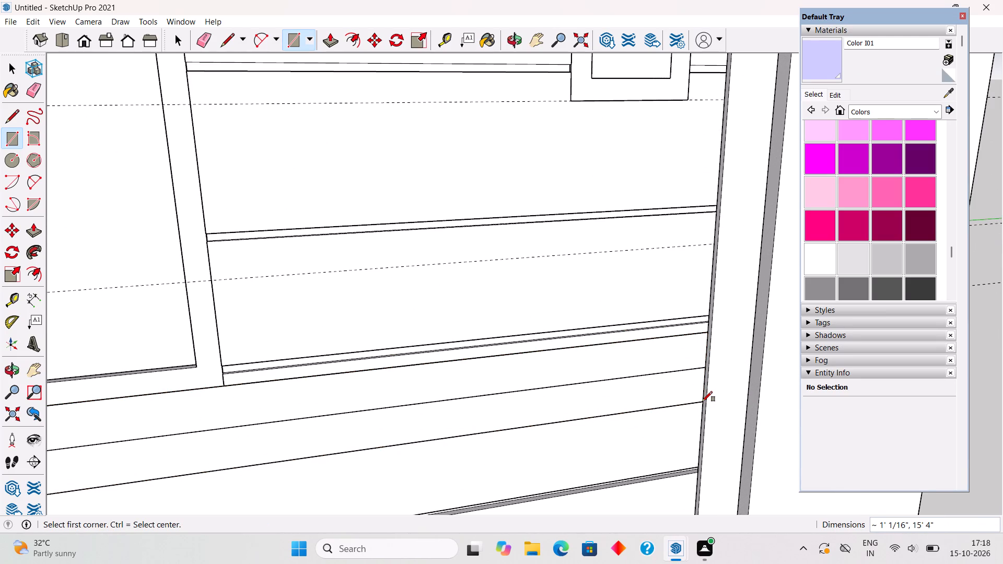
Push/pull the new strip outward 2.5' to form a projecting ledge below the door and narrow windows.
{"action": "scroll", "coordinate": [702, 402], "scroll_direction": "down", "scroll_amount": 5}
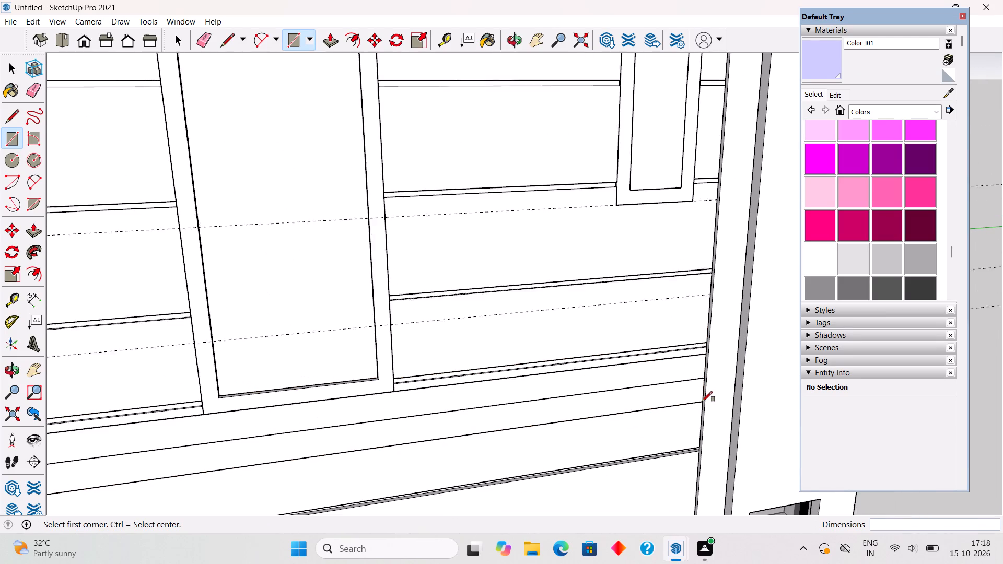
{"action": "key", "text": "space"}
{"action": "type", "text": "p"}
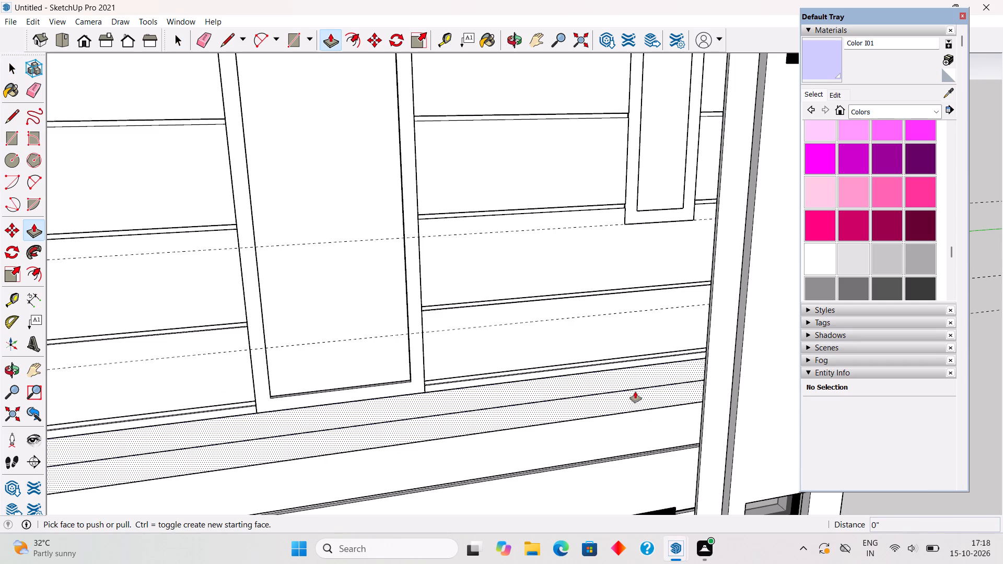
{"action": "left_click", "coordinate": [635, 391]}
{"action": "scroll", "coordinate": [647, 411], "scroll_direction": "down", "scroll_amount": 8}
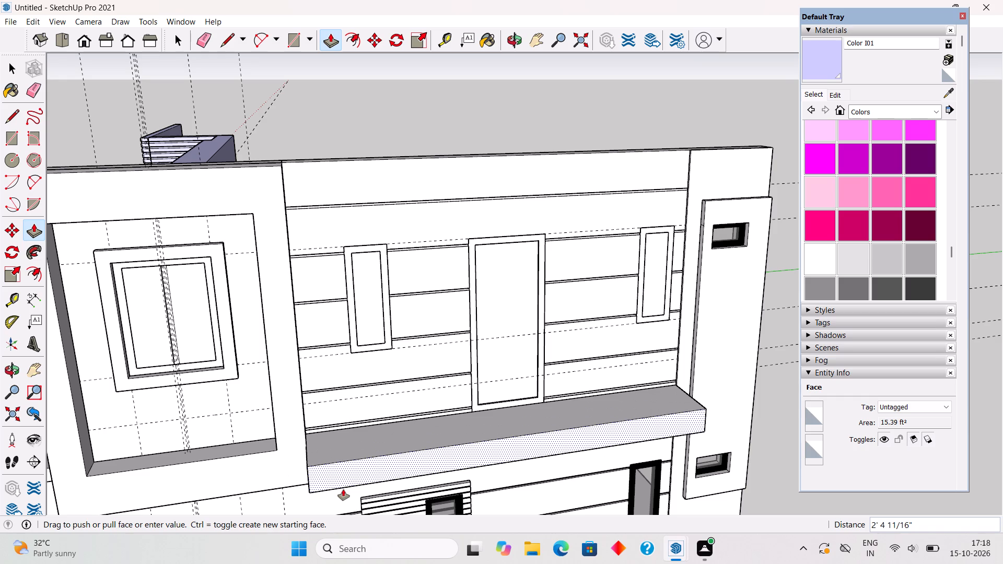
{"action": "type", "text": "2.5'"}
{"action": "key", "text": "Return"}
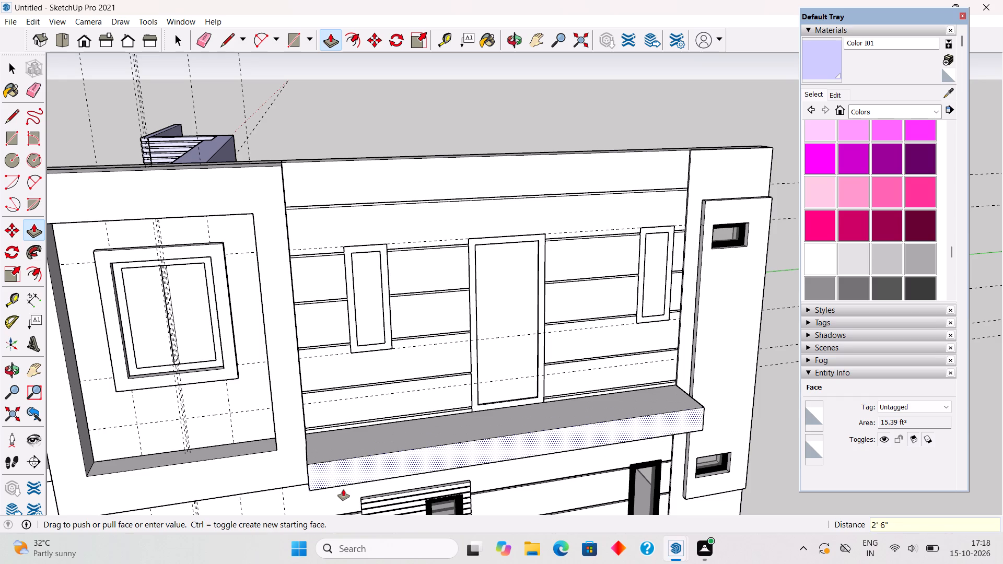
Extend the ledge's end face at the corner column about 7 13/16" toward the column's projecting panel.
{"action": "scroll", "coordinate": [336, 476], "scroll_direction": "down", "scroll_amount": 4}
{"action": "middle_click_drag", "start_coordinate": [314, 428], "coordinate": [534, 311]}
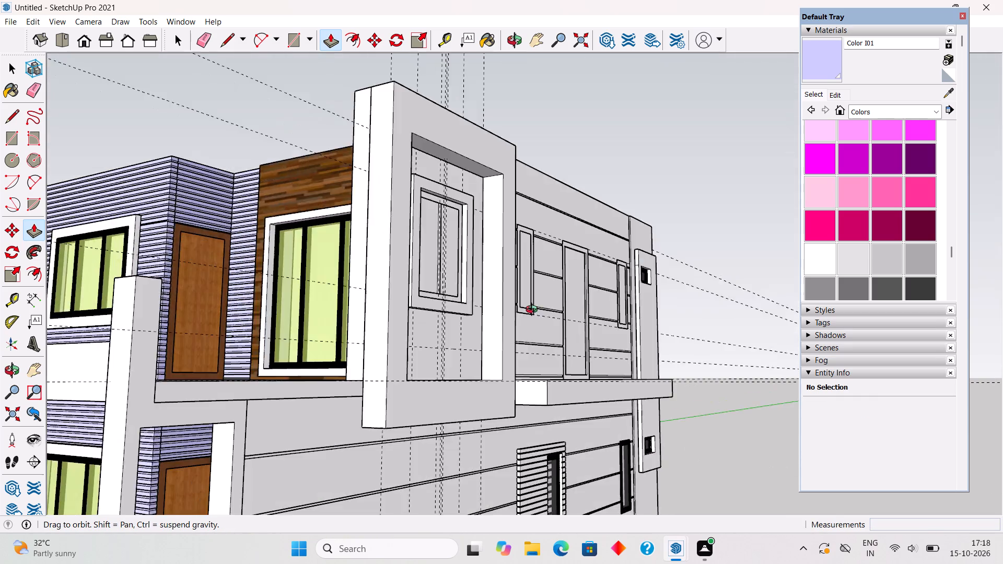
{"action": "middle_click_drag", "start_coordinate": [534, 311], "coordinate": [321, 390]}
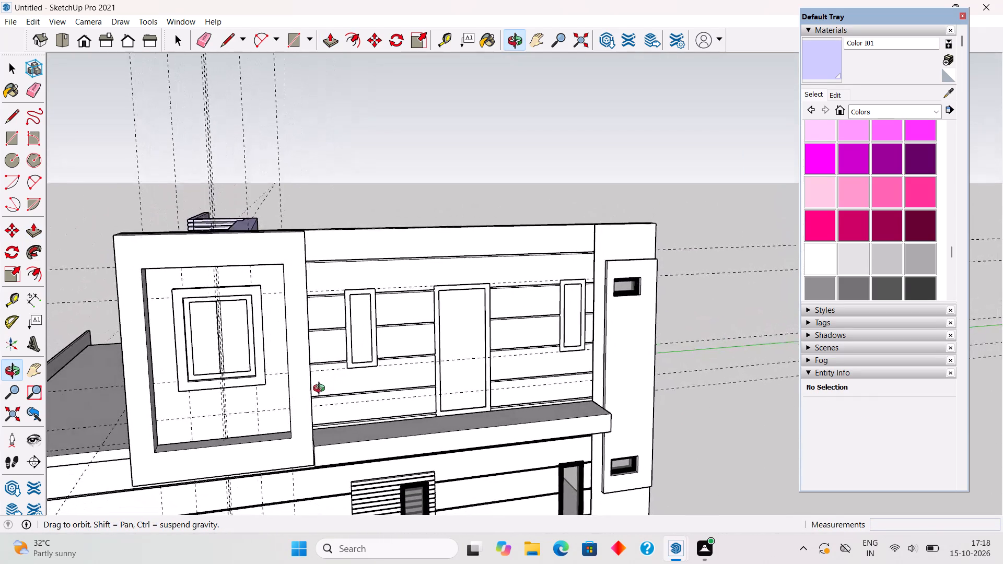
{"action": "middle_click_drag", "start_coordinate": [321, 390], "coordinate": [465, 379]}
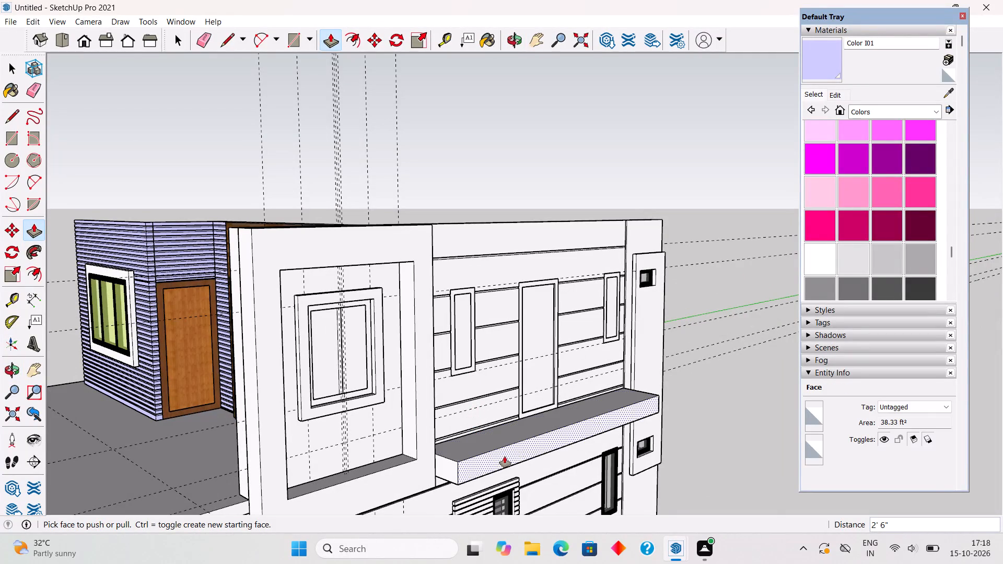
{"action": "middle_click_drag", "start_coordinate": [501, 421], "coordinate": [501, 453]}
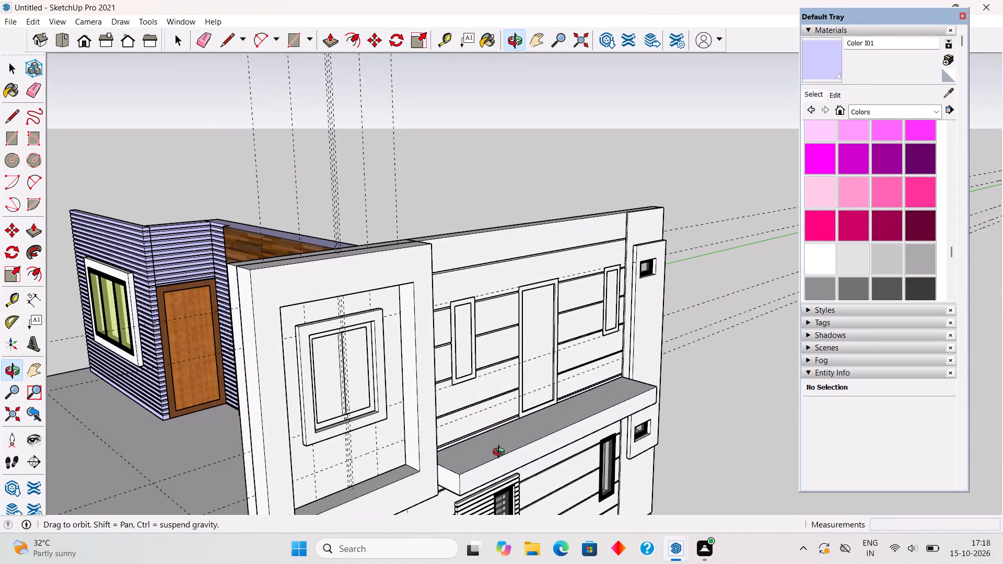
{"action": "middle_click_drag", "start_coordinate": [501, 453], "coordinate": [501, 454]}
{"action": "middle_click_drag", "start_coordinate": [619, 418], "coordinate": [206, 436]}
{"action": "scroll", "coordinate": [566, 456], "scroll_direction": "up", "scroll_amount": 4}
{"action": "left_click", "coordinate": [620, 454]}
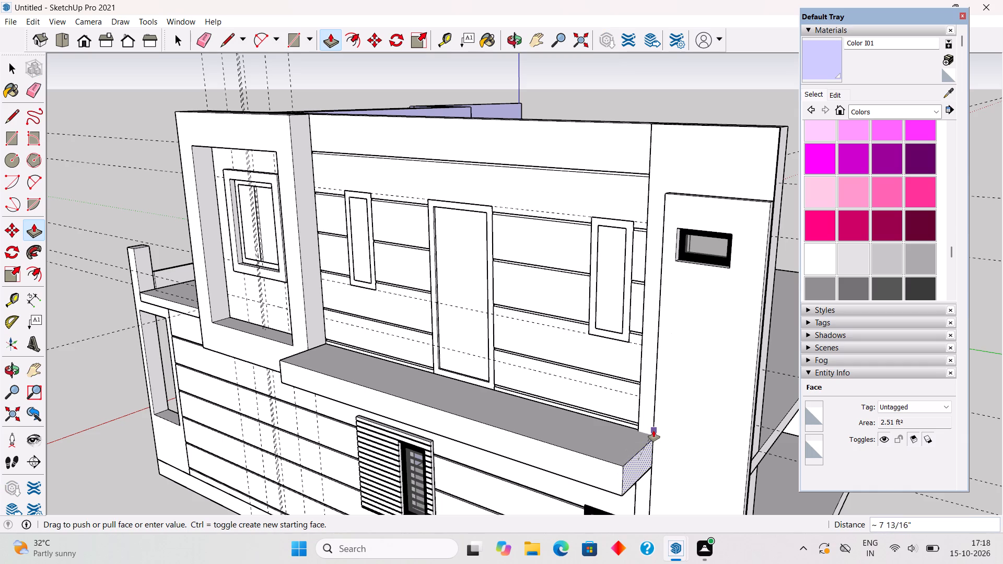
{"action": "left_click", "coordinate": [654, 430]}
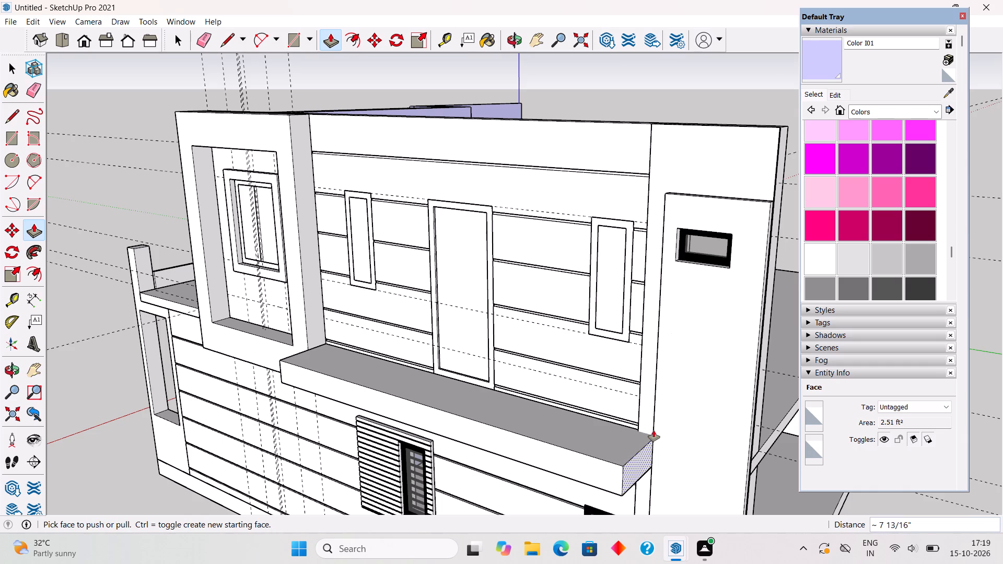
{"action": "key", "text": "space"}
{"action": "scroll", "coordinate": [654, 430], "scroll_direction": "down", "scroll_amount": 12}
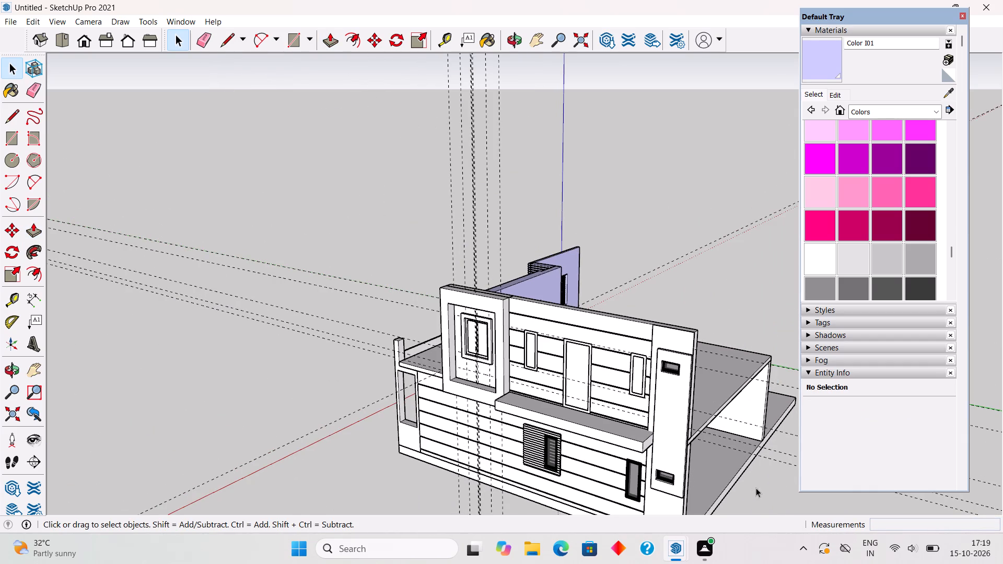
{"action": "left_click", "coordinate": [756, 488]}
Extend the ledge's other end face about 3 9/16" over the front of the window surround.
{"action": "middle_click_drag", "start_coordinate": [348, 389], "coordinate": [646, 431]}
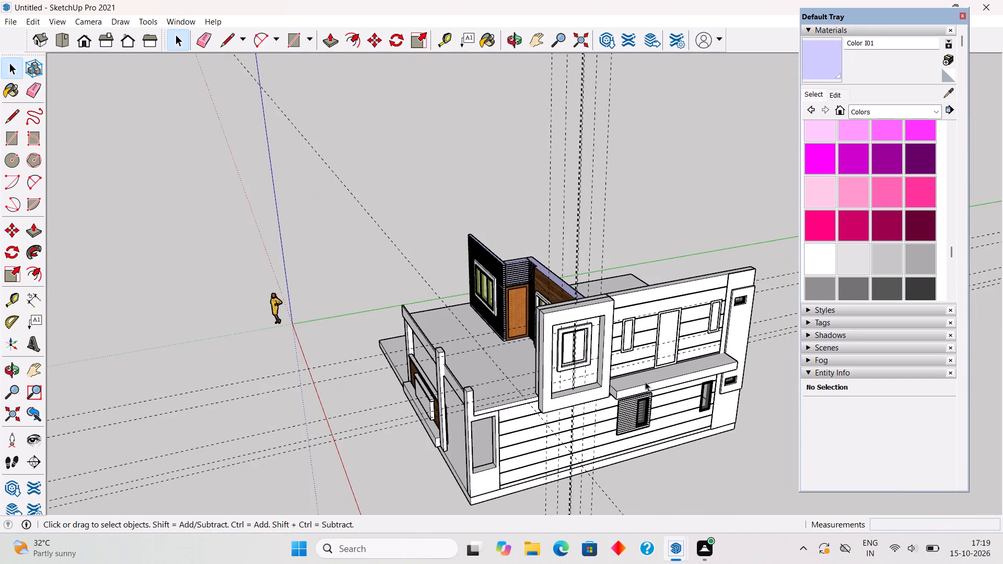
{"action": "scroll", "coordinate": [636, 362], "scroll_direction": "up", "scroll_amount": 3}
{"action": "scroll", "coordinate": [569, 394], "scroll_direction": "up", "scroll_amount": 7}
{"action": "middle_click_drag", "start_coordinate": [631, 376], "coordinate": [597, 383]}
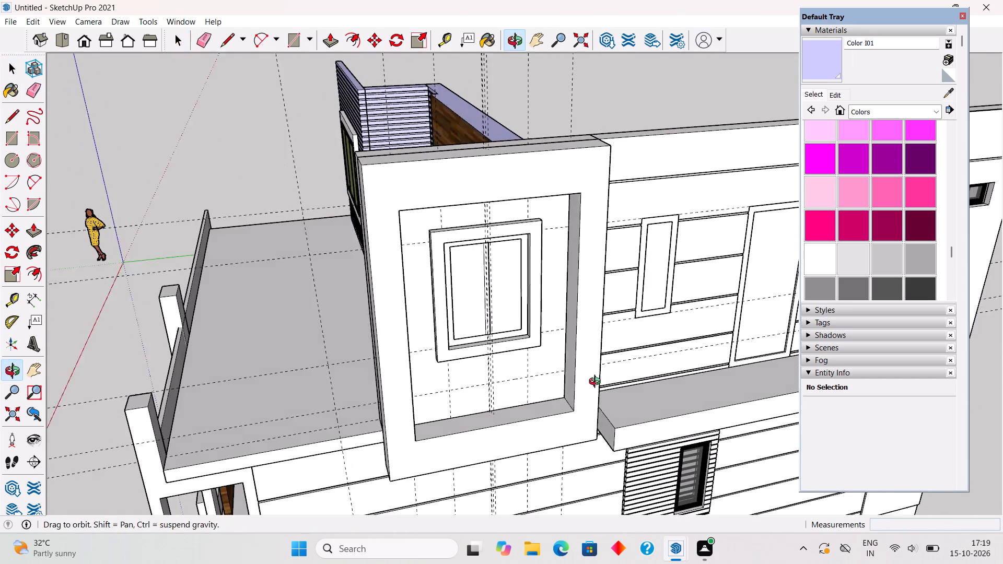
{"action": "middle_click_drag", "start_coordinate": [597, 383], "coordinate": [592, 385]}
{"action": "scroll", "coordinate": [555, 446], "scroll_direction": "up", "scroll_amount": 2}
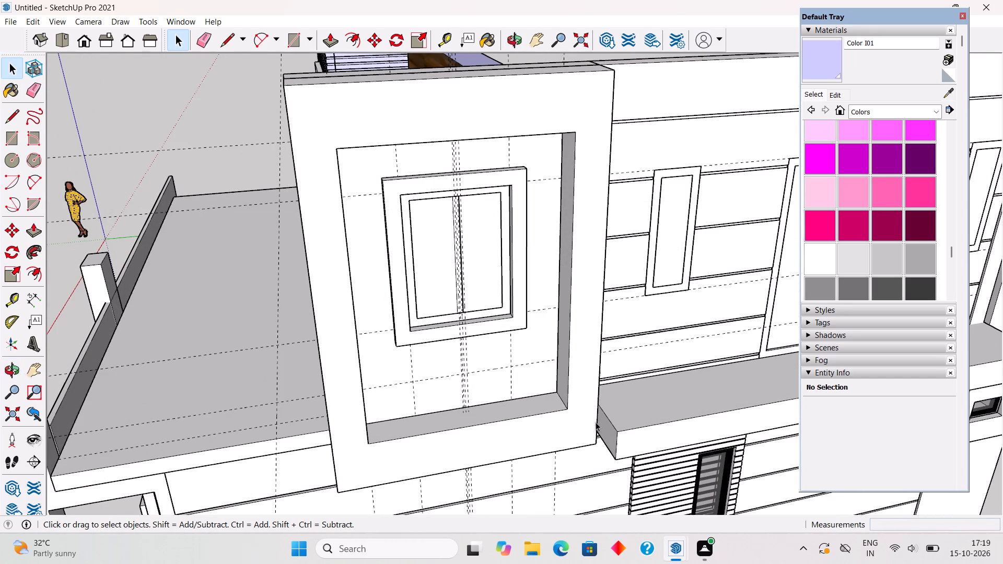
{"action": "scroll", "coordinate": [605, 426], "scroll_direction": "up", "scroll_amount": 4}
{"action": "left_click", "coordinate": [600, 433]}
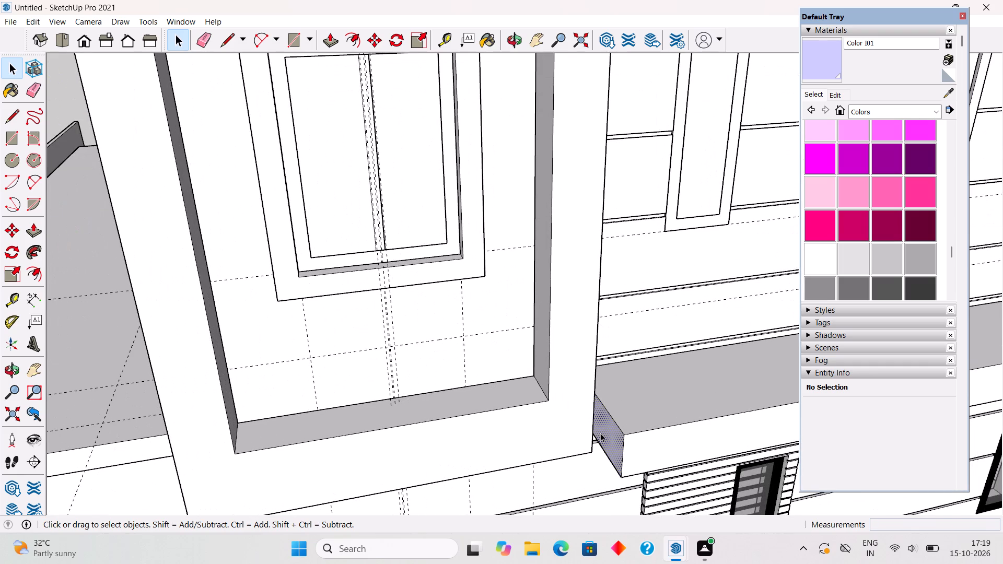
{"action": "key", "text": "p"}
{"action": "left_click", "coordinate": [597, 432]}
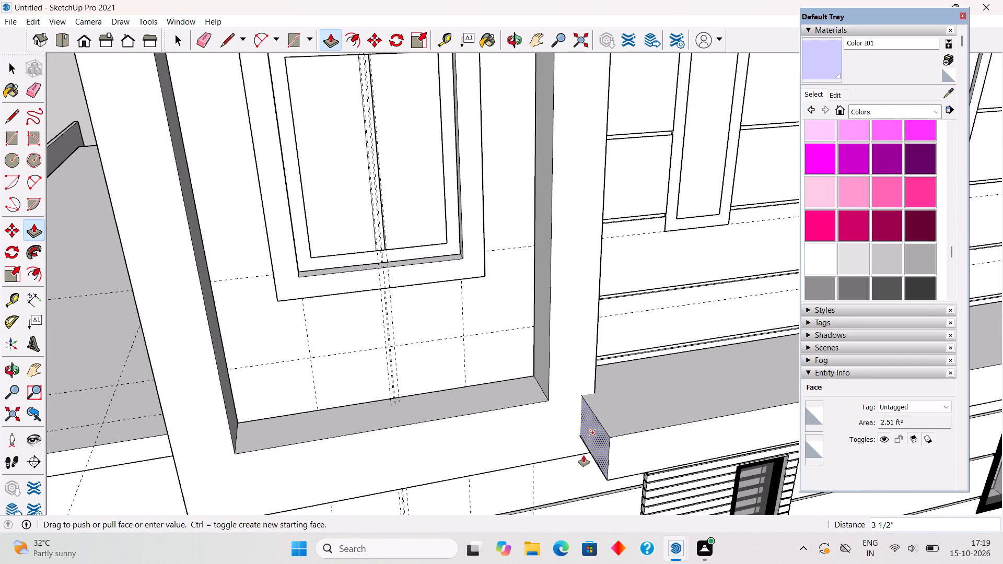
{"action": "left_click", "coordinate": [583, 452]}
Push/pull the ledge's underside down about 5 15/16", level with the bottom of the window surround.
{"action": "middle_click_drag", "start_coordinate": [607, 437], "coordinate": [571, 282]}
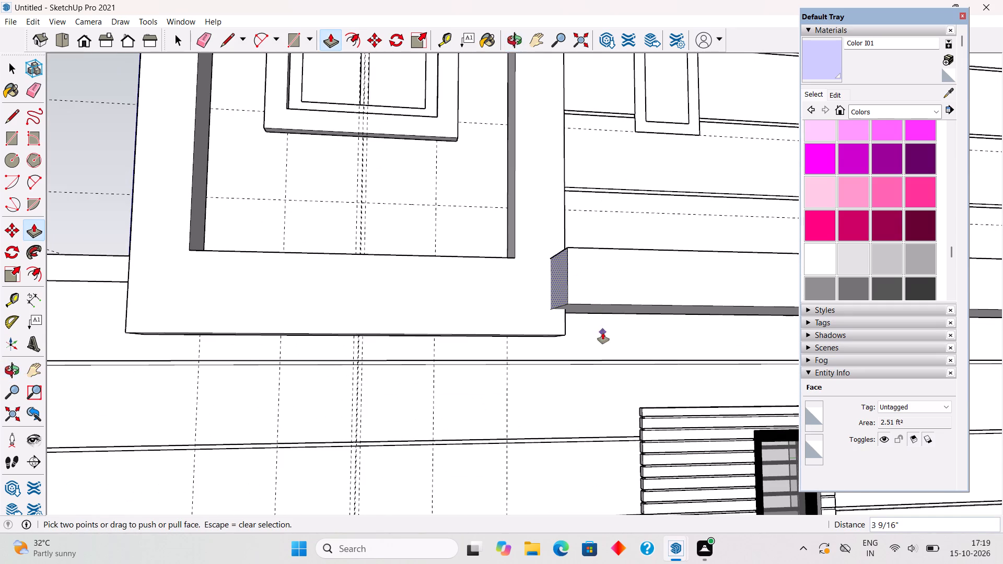
{"action": "key", "text": "space"}
{"action": "left_click", "coordinate": [600, 314]}
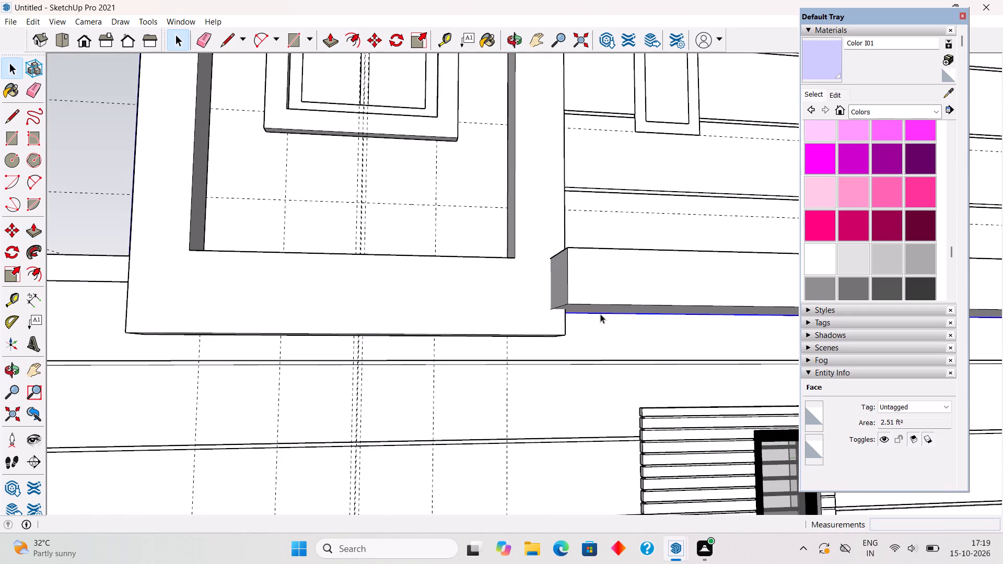
{"action": "left_click", "coordinate": [600, 310]}
{"action": "key", "text": "p"}
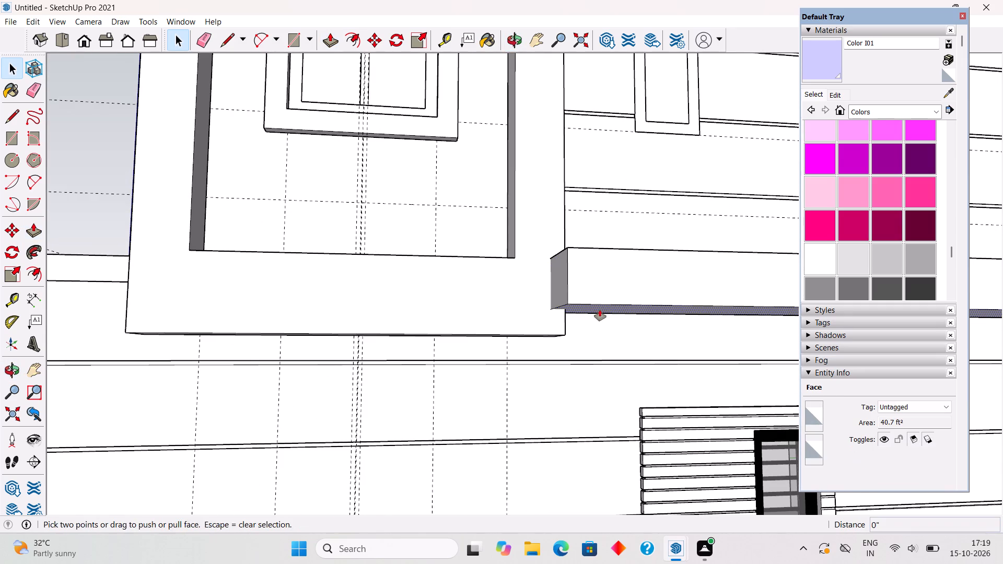
{"action": "left_click", "coordinate": [600, 310]}
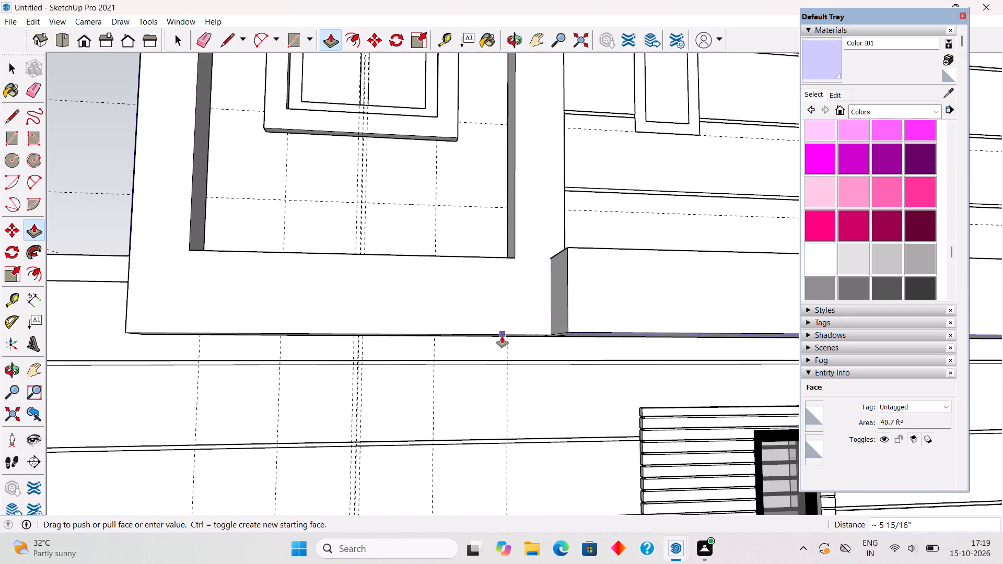
{"action": "left_click", "coordinate": [502, 336]}
{"action": "key", "text": "space"}
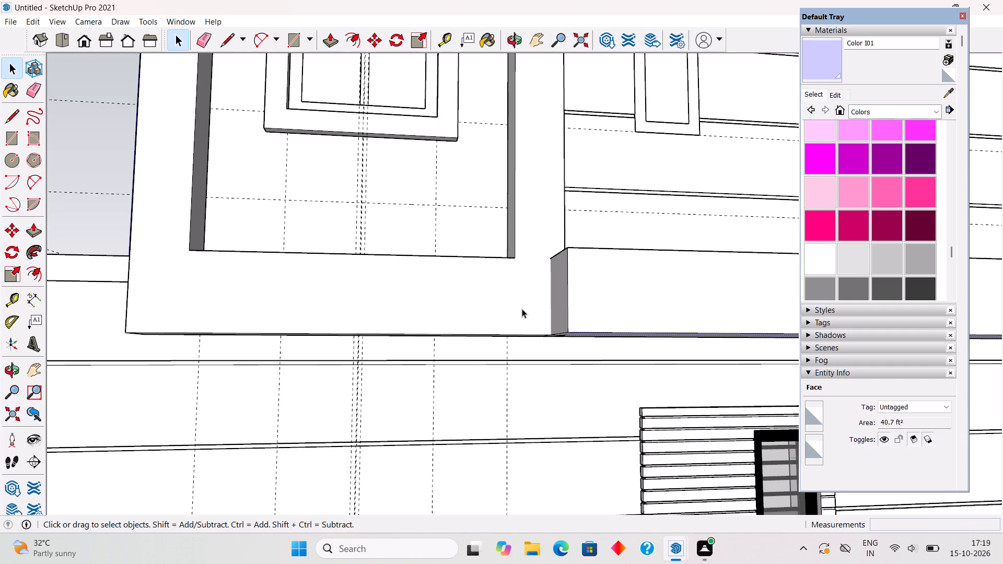
Examine the ledge and its junction with the window surround from several sides of the house.
{"action": "middle_click_drag", "start_coordinate": [529, 312], "coordinate": [607, 303]}
{"action": "scroll", "coordinate": [530, 313], "scroll_direction": "down", "scroll_amount": 1}
{"action": "scroll", "coordinate": [607, 290], "scroll_direction": "down", "scroll_amount": 6}
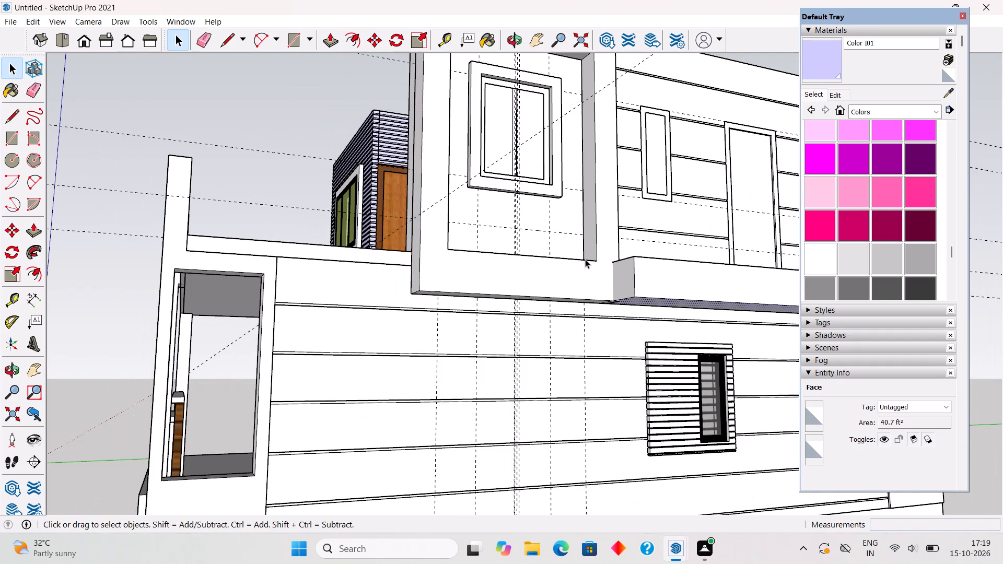
{"action": "scroll", "coordinate": [598, 268], "scroll_direction": "down", "scroll_amount": 8}
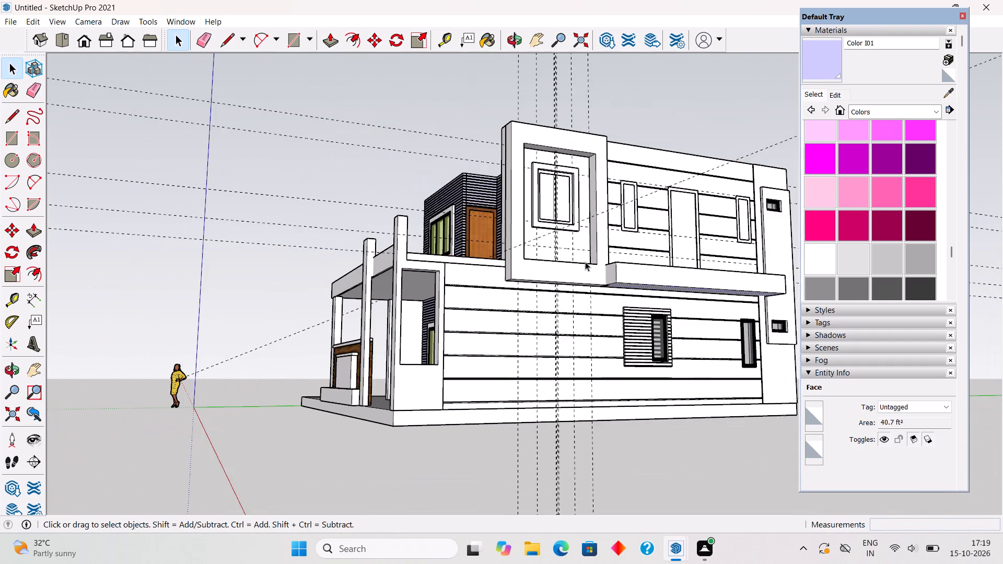
{"action": "middle_click_drag", "start_coordinate": [582, 266], "coordinate": [495, 479]}
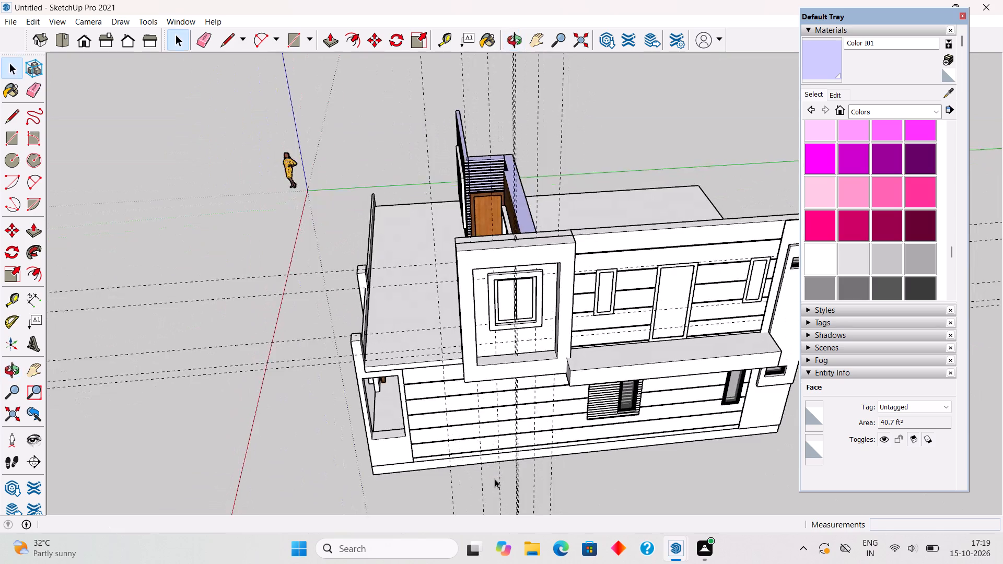
{"action": "scroll", "coordinate": [494, 479], "scroll_direction": "down", "scroll_amount": 1}
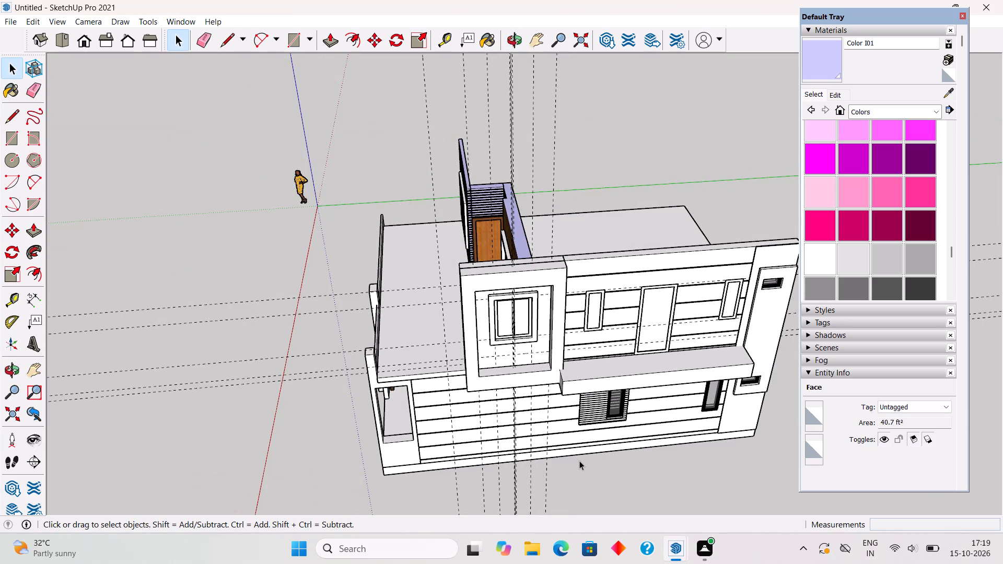
{"action": "middle_click_drag", "start_coordinate": [585, 376], "coordinate": [570, 395]}
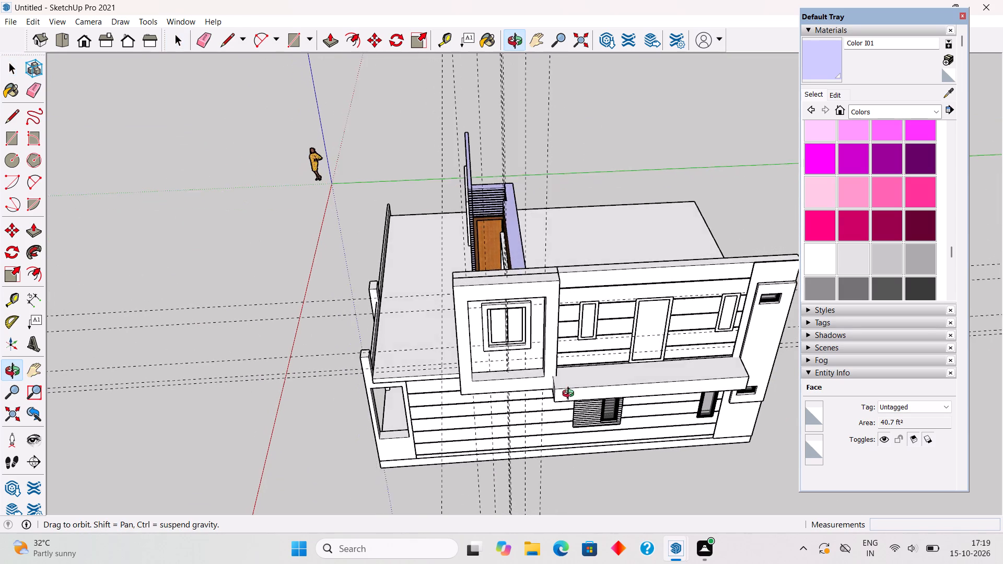
{"action": "middle_click_drag", "start_coordinate": [570, 395], "coordinate": [707, 407]}
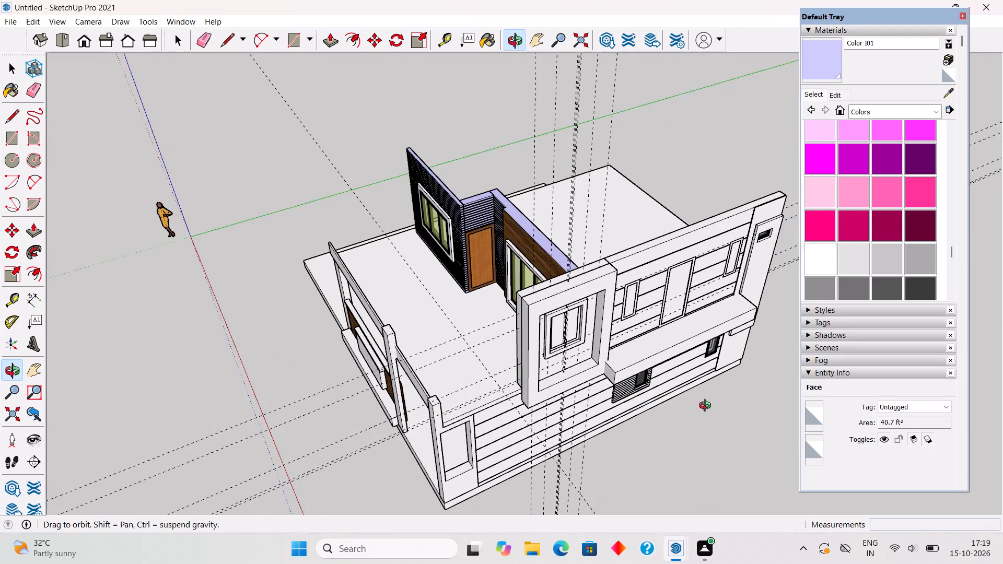
{"action": "middle_click_drag", "start_coordinate": [707, 407], "coordinate": [446, 399]}
Push/pull the window surround's side face outward 3" over the ledge and exit the group.
{"action": "scroll", "coordinate": [479, 355], "scroll_direction": "up", "scroll_amount": 5}
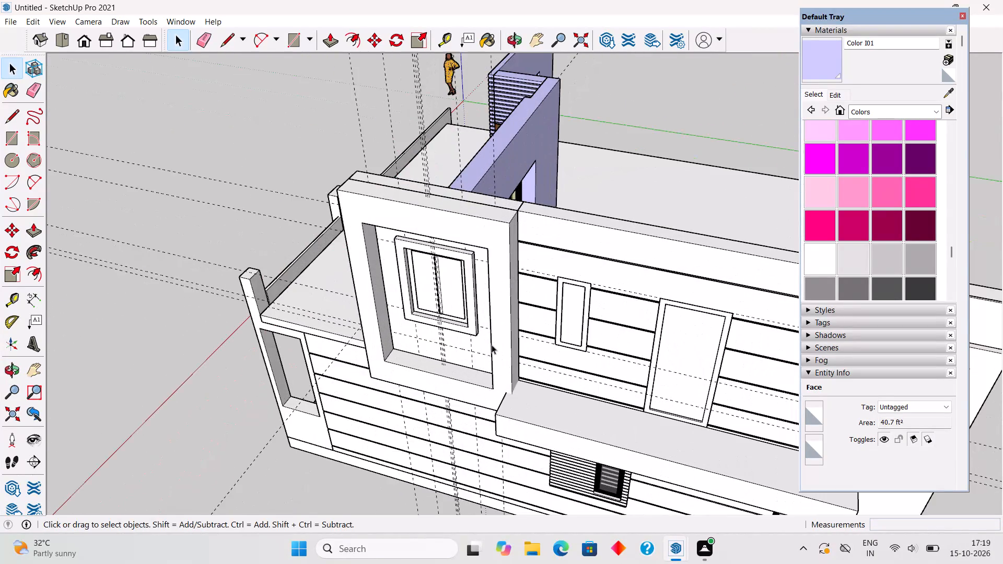
{"action": "scroll", "coordinate": [492, 345], "scroll_direction": "up", "scroll_amount": 3}
{"action": "left_click", "coordinate": [522, 356]}
{"action": "triple_click", "coordinate": [522, 356]}
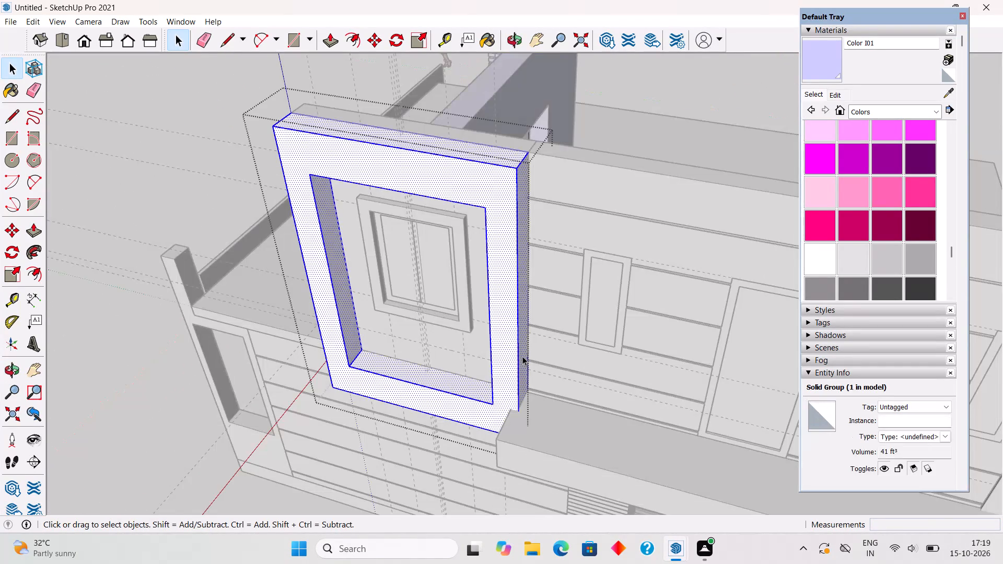
{"action": "key", "text": "p"}
{"action": "left_click", "coordinate": [521, 352]}
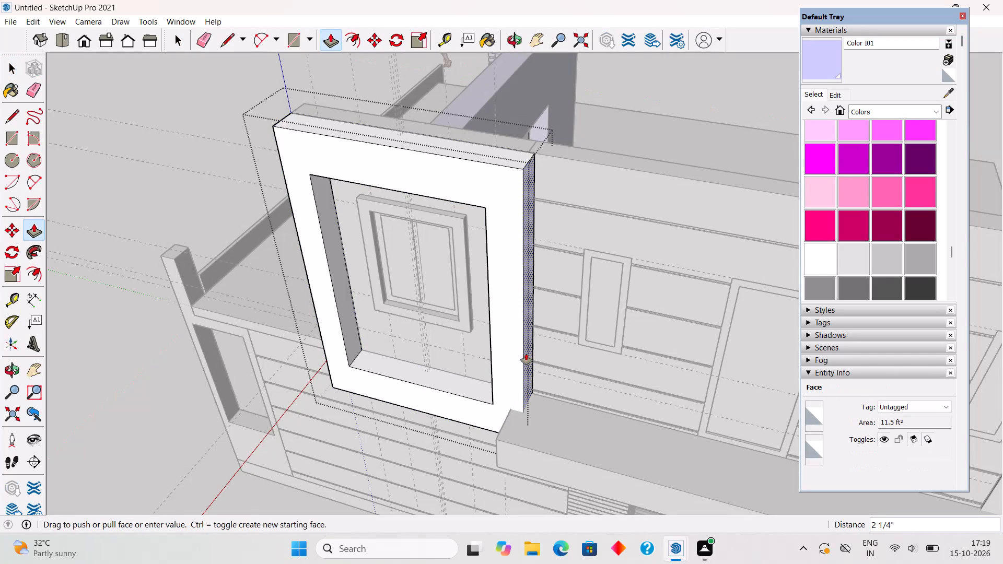
{"action": "type", "text": "3\""}
{"action": "key", "text": "Return"}
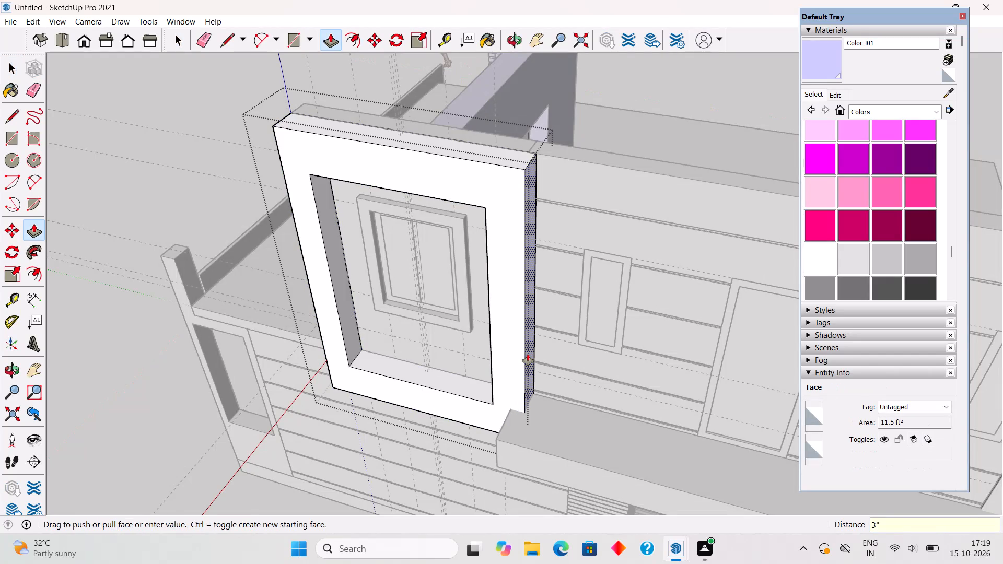
{"action": "key", "text": "space"}
{"action": "scroll", "coordinate": [529, 355], "scroll_direction": "down", "scroll_amount": 6}
{"action": "left_click", "coordinate": [201, 266]}
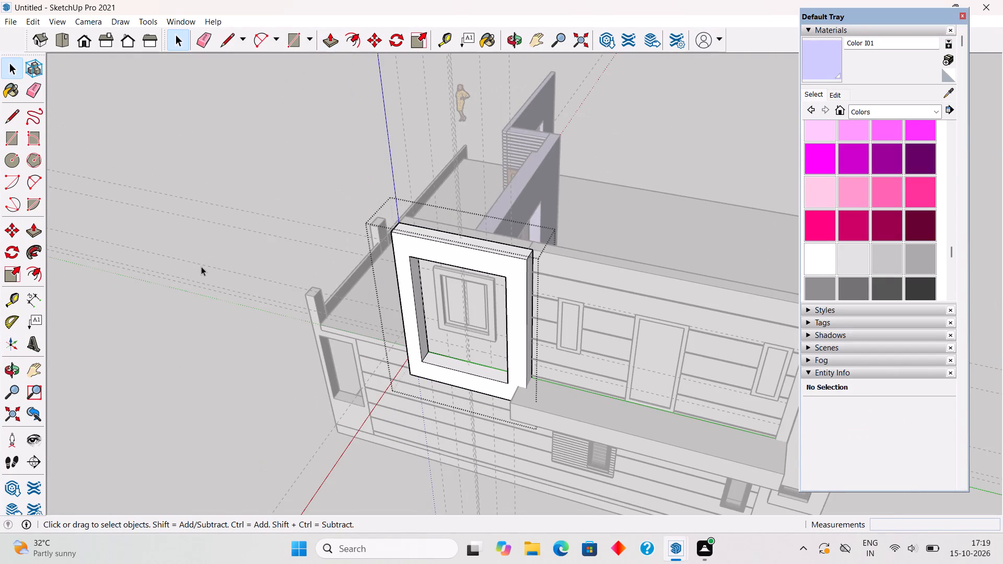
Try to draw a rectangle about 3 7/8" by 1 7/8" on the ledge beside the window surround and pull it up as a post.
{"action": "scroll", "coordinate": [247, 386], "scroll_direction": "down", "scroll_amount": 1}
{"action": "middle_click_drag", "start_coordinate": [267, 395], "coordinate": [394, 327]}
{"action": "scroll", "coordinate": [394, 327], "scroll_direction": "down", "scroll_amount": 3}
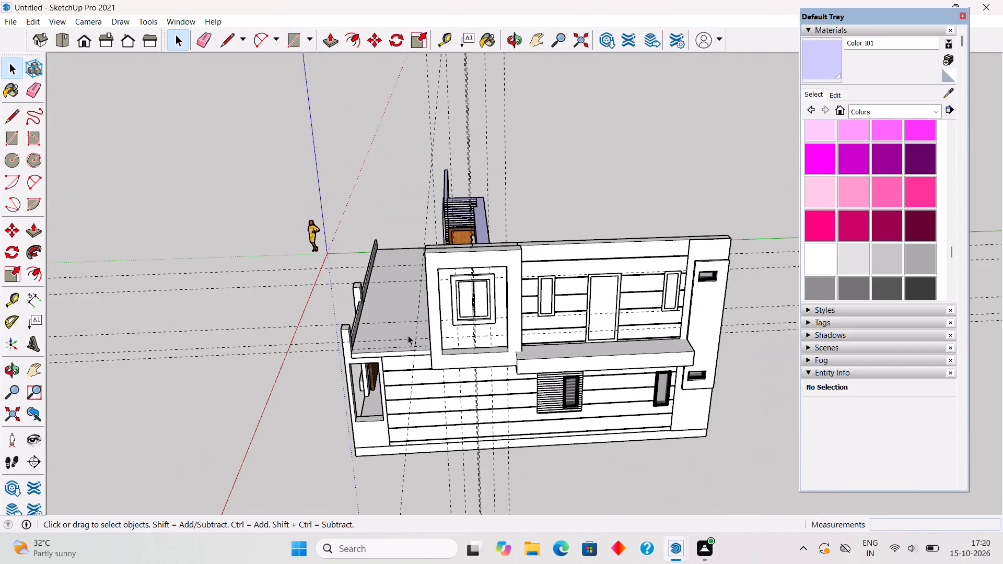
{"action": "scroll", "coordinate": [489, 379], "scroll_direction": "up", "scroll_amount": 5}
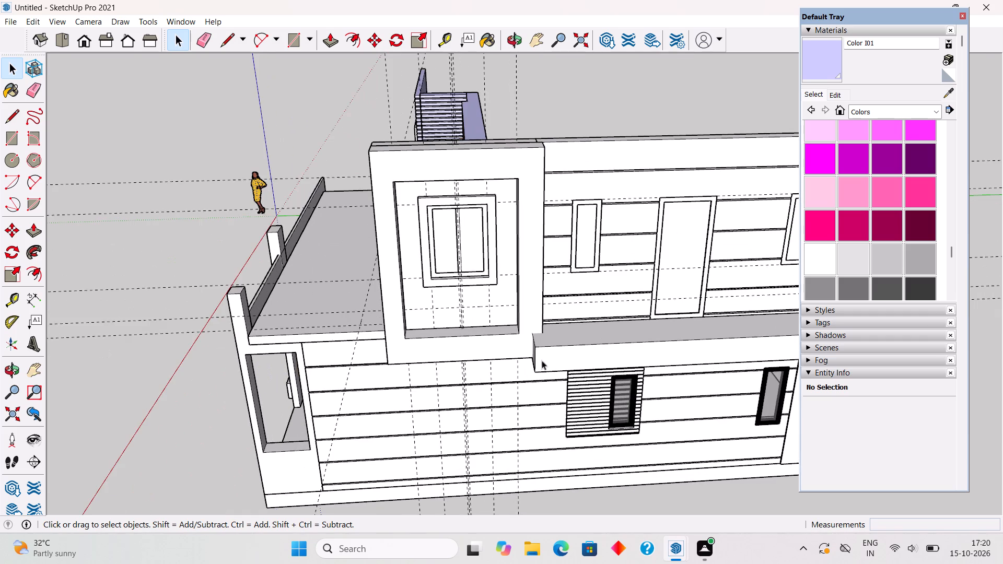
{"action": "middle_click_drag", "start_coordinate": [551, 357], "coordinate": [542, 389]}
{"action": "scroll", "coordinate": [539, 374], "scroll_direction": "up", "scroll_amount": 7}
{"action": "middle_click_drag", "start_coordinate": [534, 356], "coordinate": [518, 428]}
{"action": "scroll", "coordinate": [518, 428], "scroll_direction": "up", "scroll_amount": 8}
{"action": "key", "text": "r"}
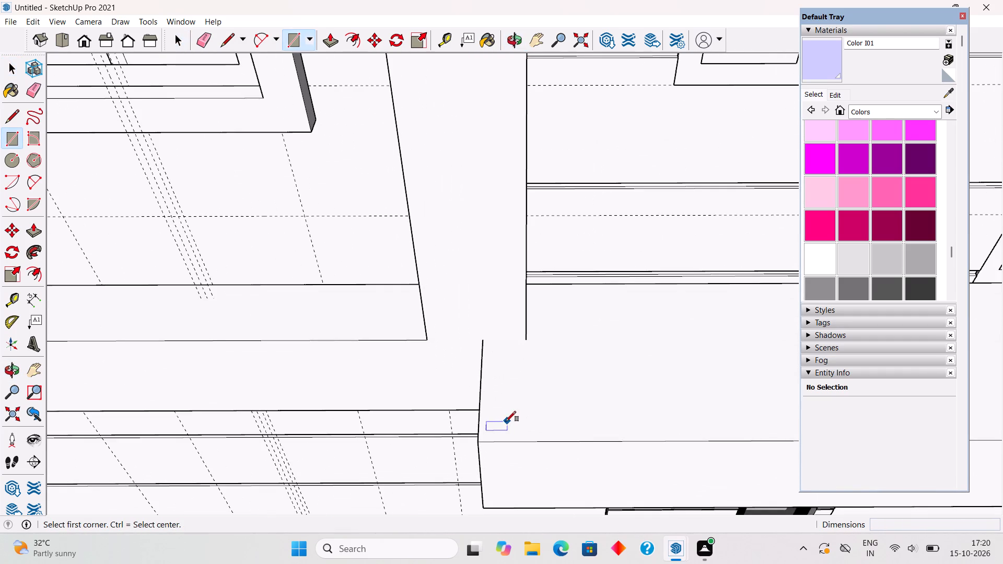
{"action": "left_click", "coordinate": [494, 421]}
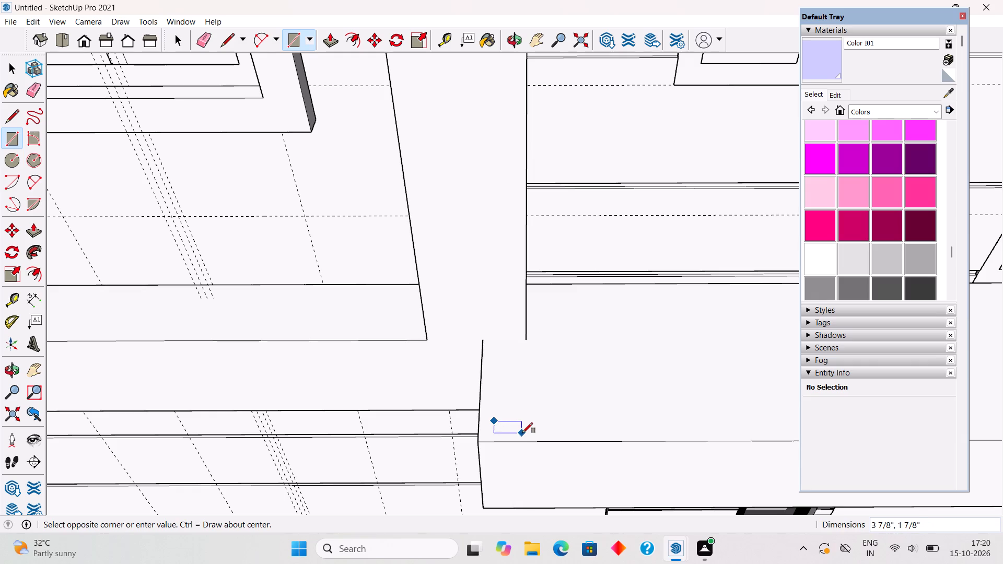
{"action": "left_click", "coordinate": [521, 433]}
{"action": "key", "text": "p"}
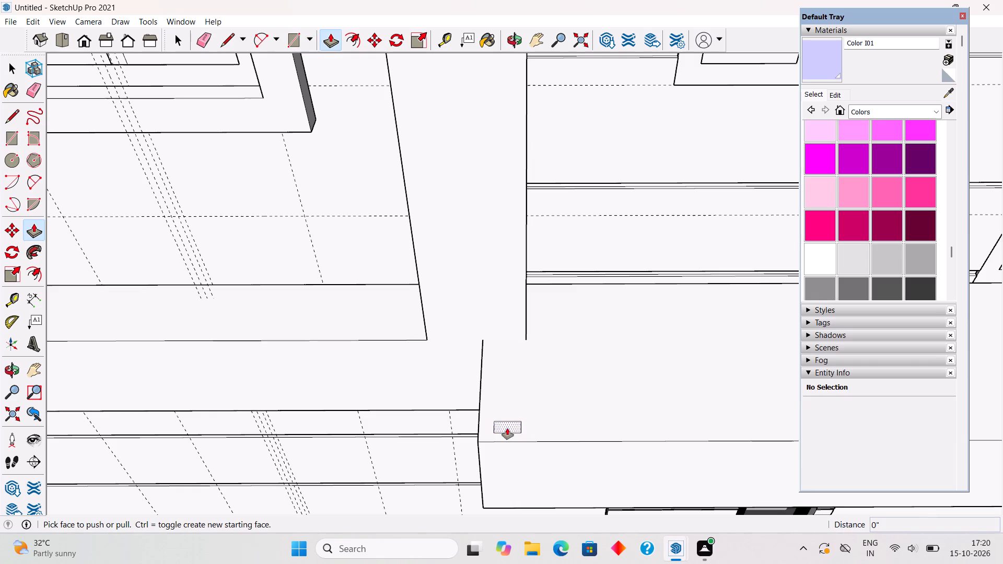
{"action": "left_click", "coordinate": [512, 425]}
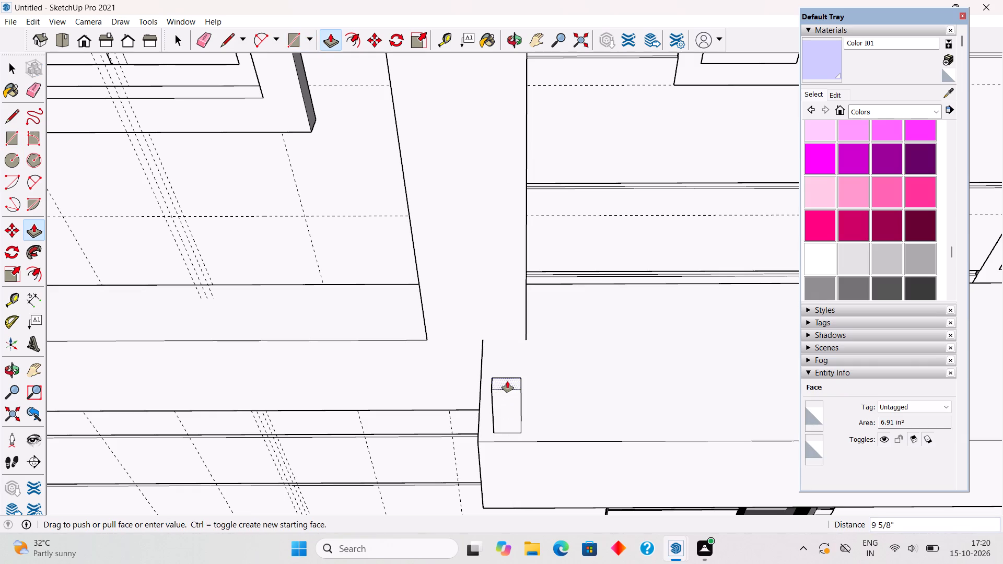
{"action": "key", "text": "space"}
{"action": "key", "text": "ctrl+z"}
Make the whole ledge a group.
{"action": "triple_click", "coordinate": [539, 419]}
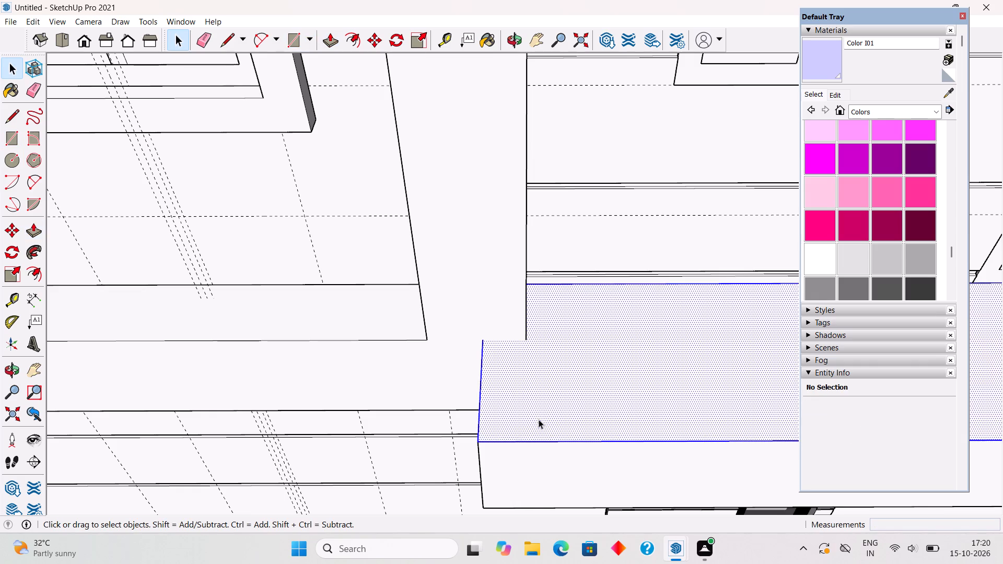
{"action": "right_click", "coordinate": [539, 419]}
{"action": "left_click", "coordinate": [563, 332]}
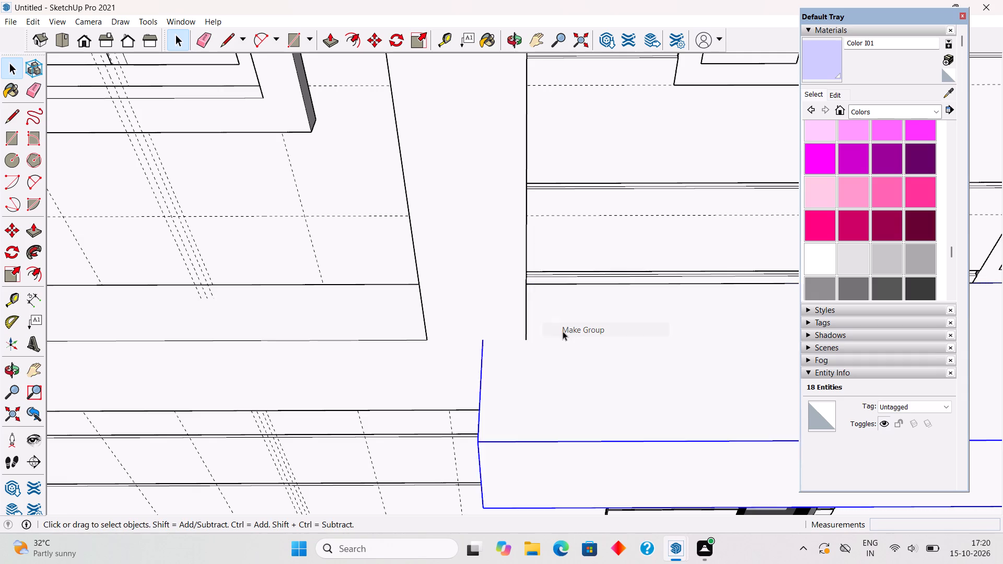
{"action": "scroll", "coordinate": [563, 331], "scroll_direction": "down", "scroll_amount": 5}
{"action": "scroll", "coordinate": [572, 395], "scroll_direction": "down", "scroll_amount": 7}
{"action": "left_click", "coordinate": [572, 395]}
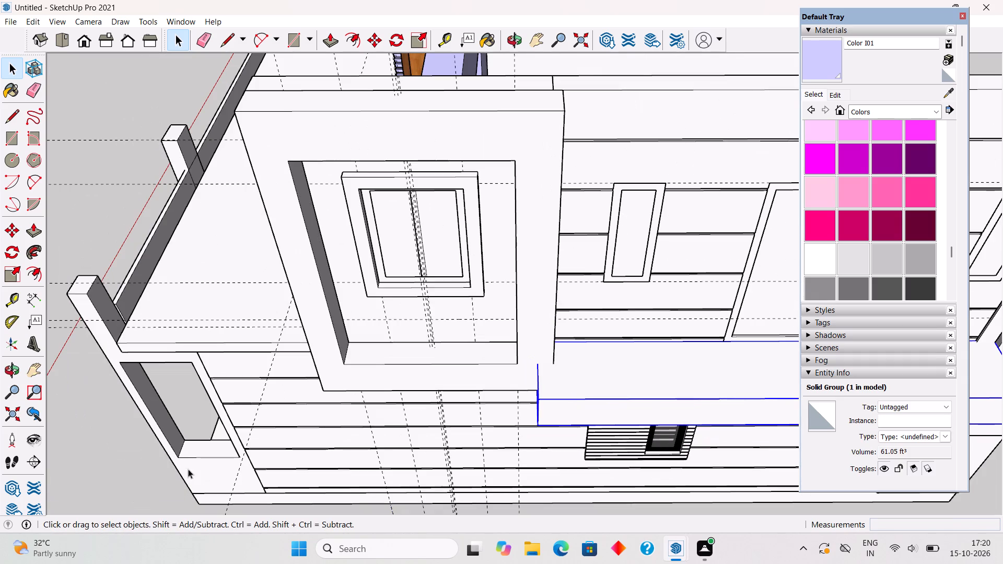
{"action": "left_click", "coordinate": [138, 453]}
Draw a rectangle about 1 7/8" by 3 1/16" on the ledge's outer corner near the window surround and pull it up 2.5' as a post.
{"action": "middle_click_drag", "start_coordinate": [591, 395], "coordinate": [582, 439]}
{"action": "scroll", "coordinate": [570, 437], "scroll_direction": "up", "scroll_amount": 1}
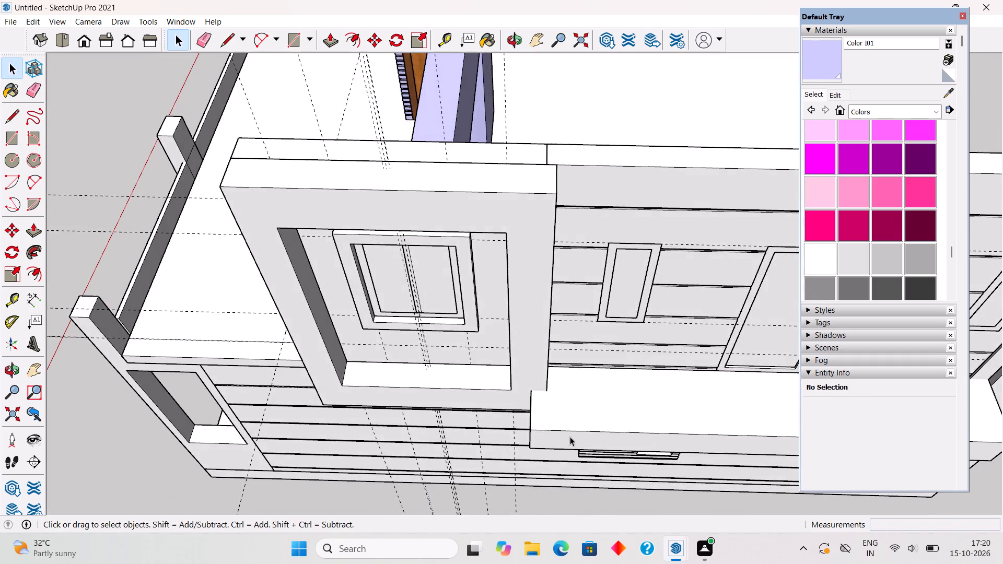
{"action": "scroll", "coordinate": [570, 437], "scroll_direction": "up", "scroll_amount": 11}
{"action": "key", "text": "r"}
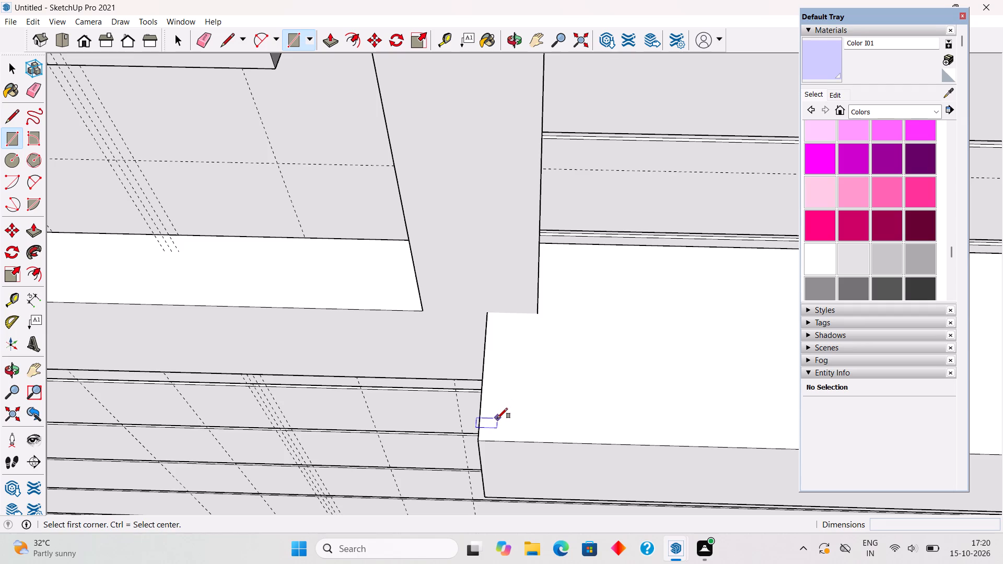
{"action": "left_click", "coordinate": [497, 418]}
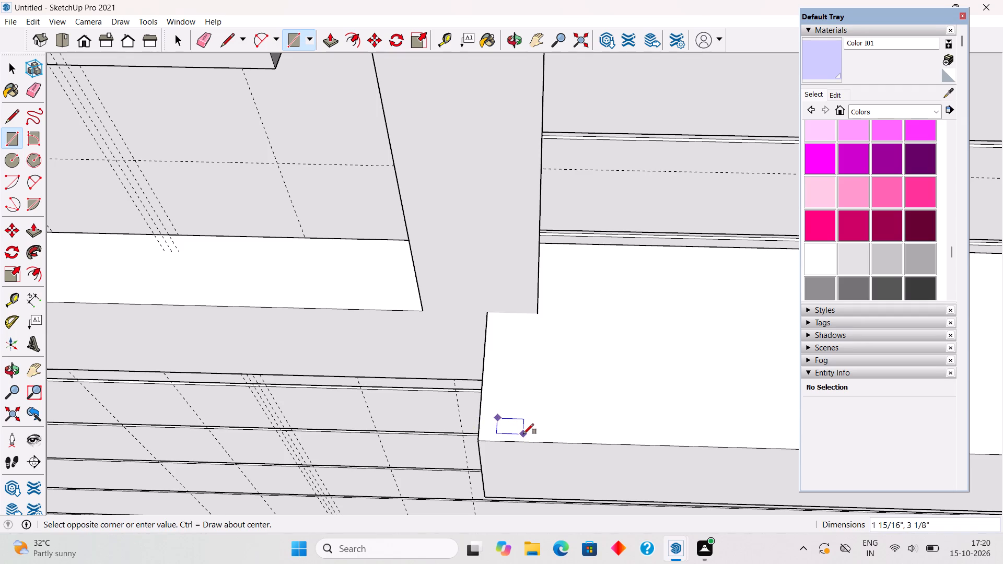
{"action": "left_click", "coordinate": [523, 433]}
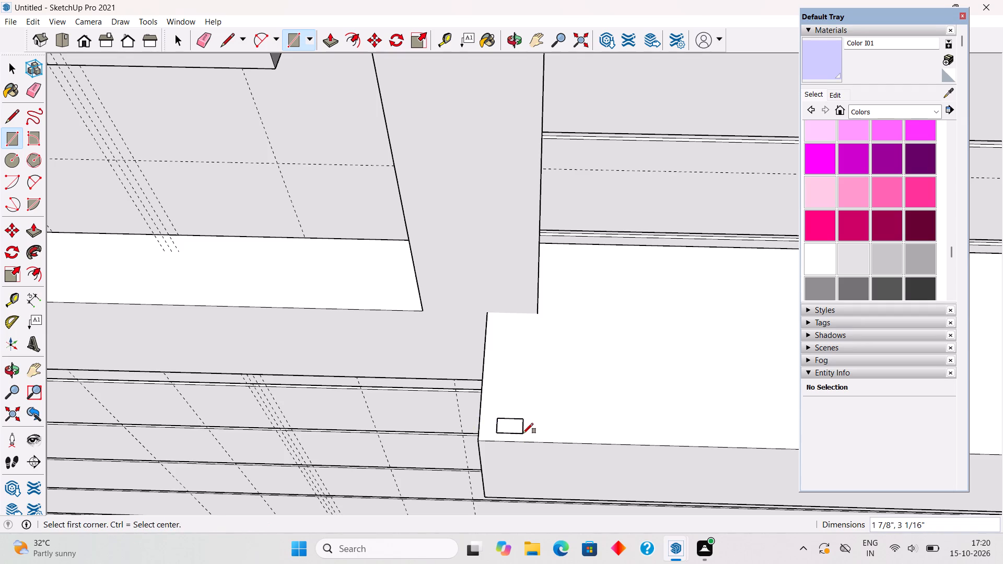
{"action": "key", "text": "p"}
{"action": "left_click", "coordinate": [520, 428]}
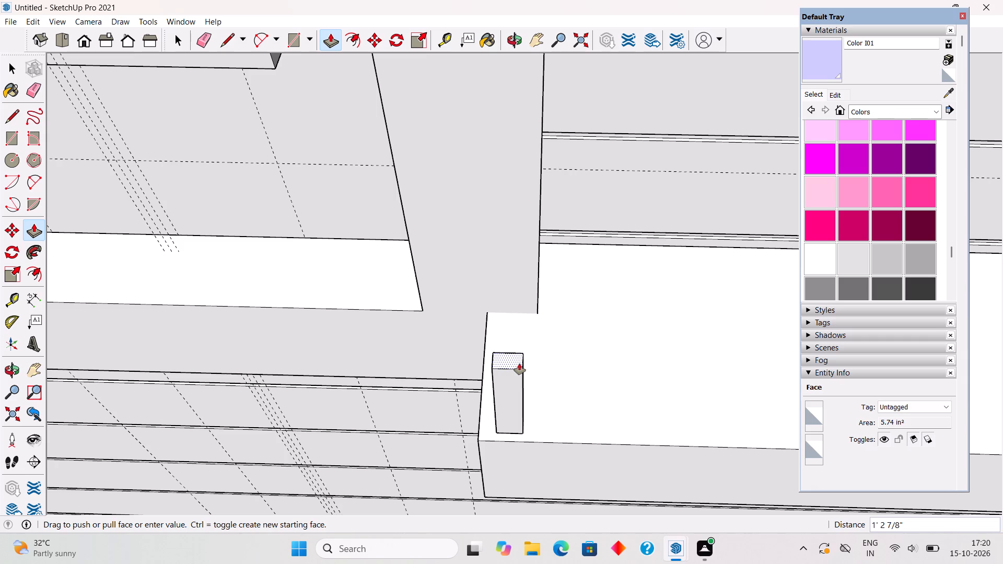
{"action": "type", "text": "2.5'"}
{"action": "key", "text": "Return"}
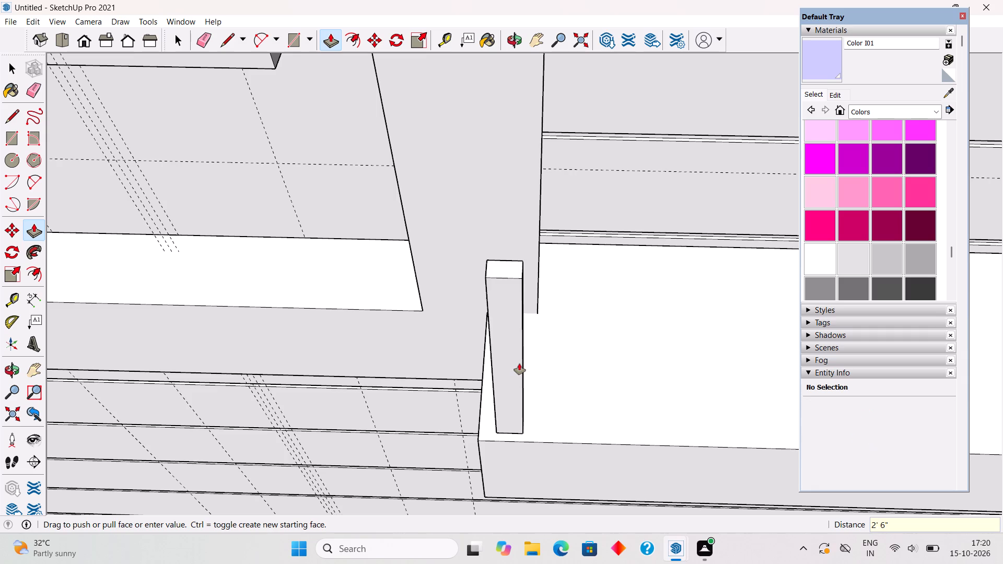
Make the new post a group.
{"action": "scroll", "coordinate": [519, 363], "scroll_direction": "down", "scroll_amount": 5}
{"action": "key", "text": "space"}
{"action": "triple_click", "coordinate": [516, 363]}
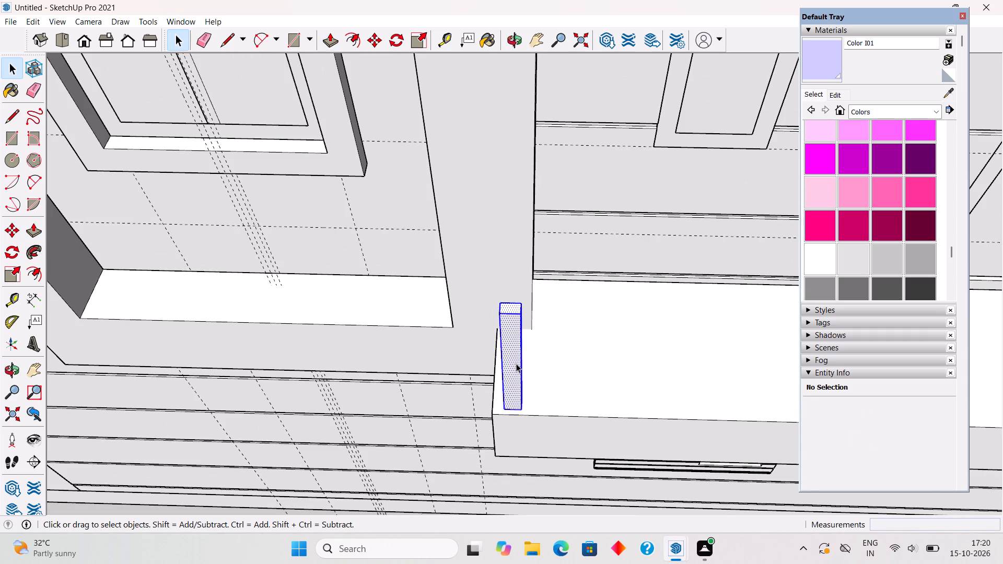
{"action": "right_click", "coordinate": [516, 363]}
{"action": "left_click", "coordinate": [553, 274]}
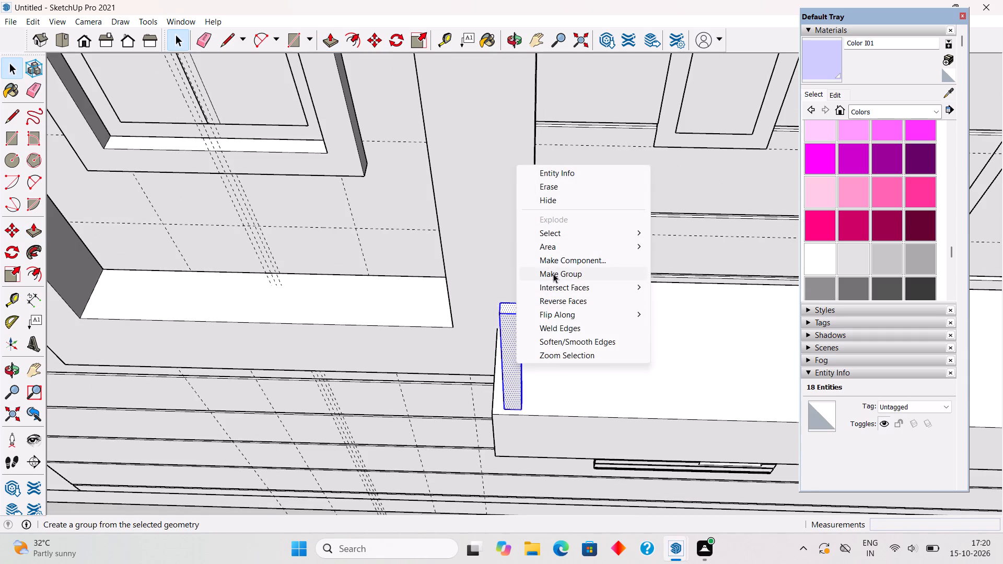
Copy the post about 15' 8 1/16" along the ledge's front edge to its far end by the corner column.
{"action": "middle_click_drag", "start_coordinate": [511, 358], "coordinate": [693, 391]}
{"action": "scroll", "coordinate": [595, 399], "scroll_direction": "up", "scroll_amount": 6}
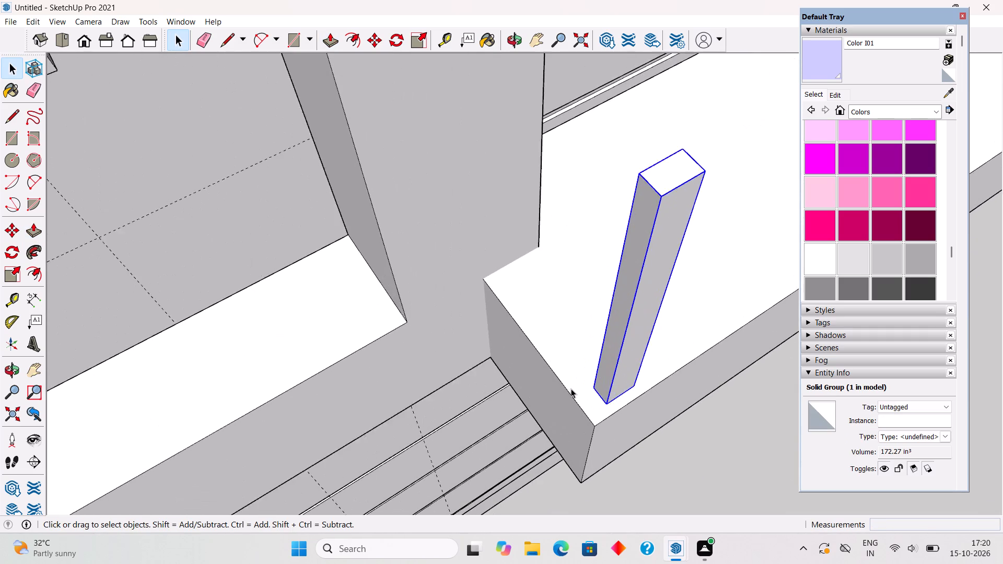
{"action": "scroll", "coordinate": [571, 389], "scroll_direction": "up", "scroll_amount": 6}
{"action": "scroll", "coordinate": [586, 385], "scroll_direction": "down", "scroll_amount": 12}
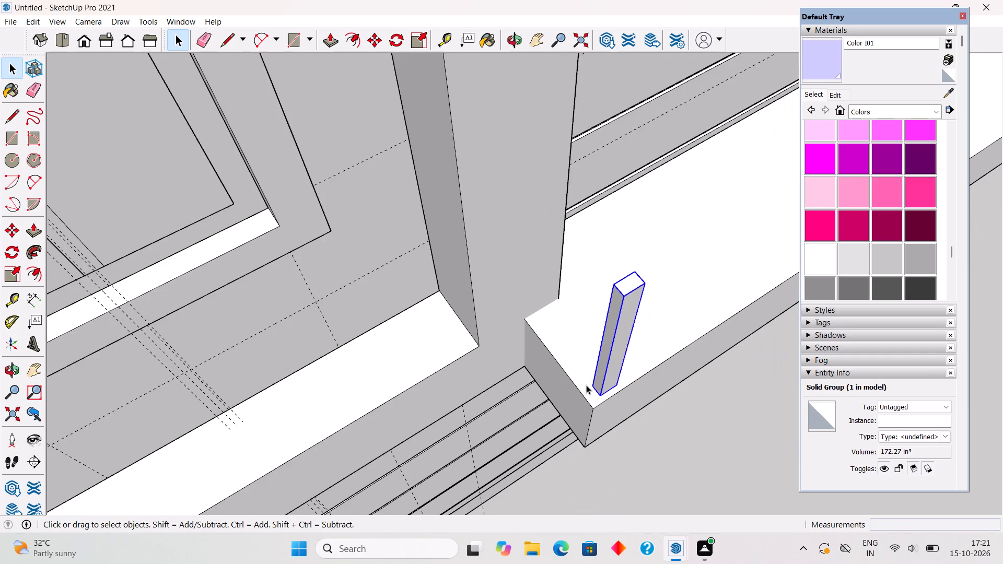
{"action": "scroll", "coordinate": [550, 336], "scroll_direction": "down", "scroll_amount": 4}
{"action": "scroll", "coordinate": [372, 289], "scroll_direction": "down", "scroll_amount": 4}
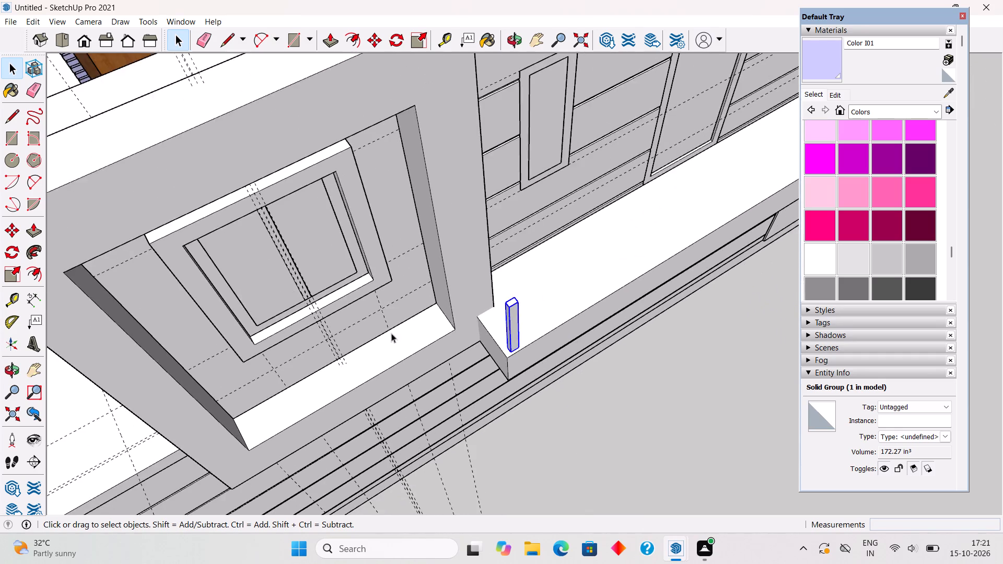
{"action": "scroll", "coordinate": [421, 359], "scroll_direction": "down", "scroll_amount": 10}
{"action": "scroll", "coordinate": [666, 205], "scroll_direction": "up", "scroll_amount": 5}
{"action": "middle_click_drag", "start_coordinate": [589, 319], "coordinate": [455, 357]}
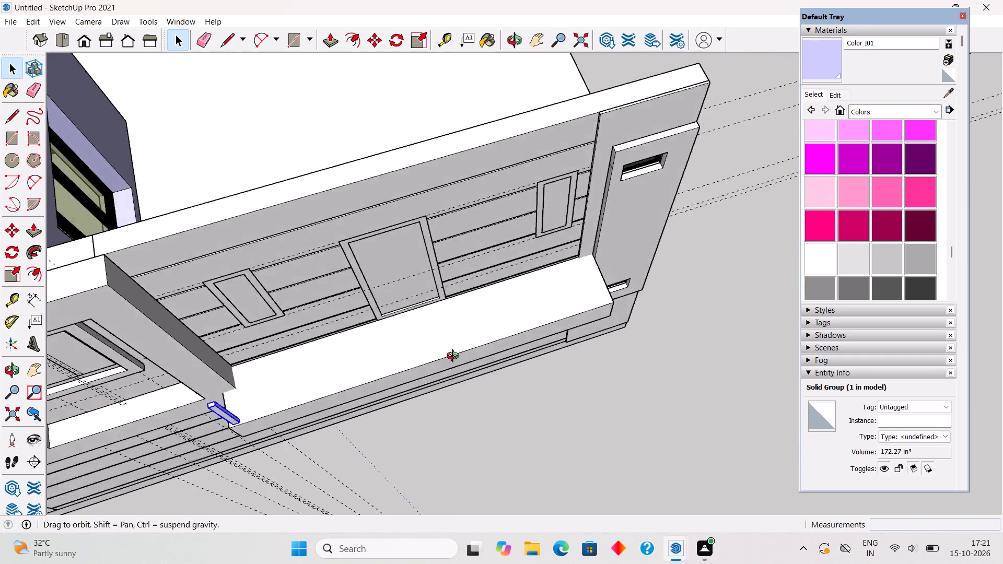
{"action": "middle_click_drag", "start_coordinate": [455, 357], "coordinate": [369, 368]}
{"action": "scroll", "coordinate": [235, 254], "scroll_direction": "up", "scroll_amount": 16}
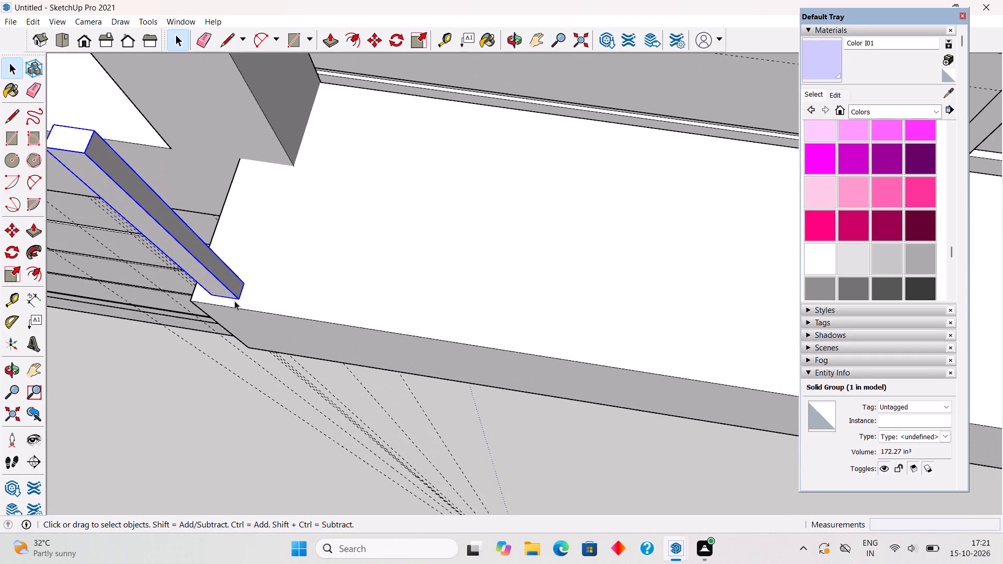
{"action": "key", "text": "m"}
{"action": "left_click", "coordinate": [238, 300]}
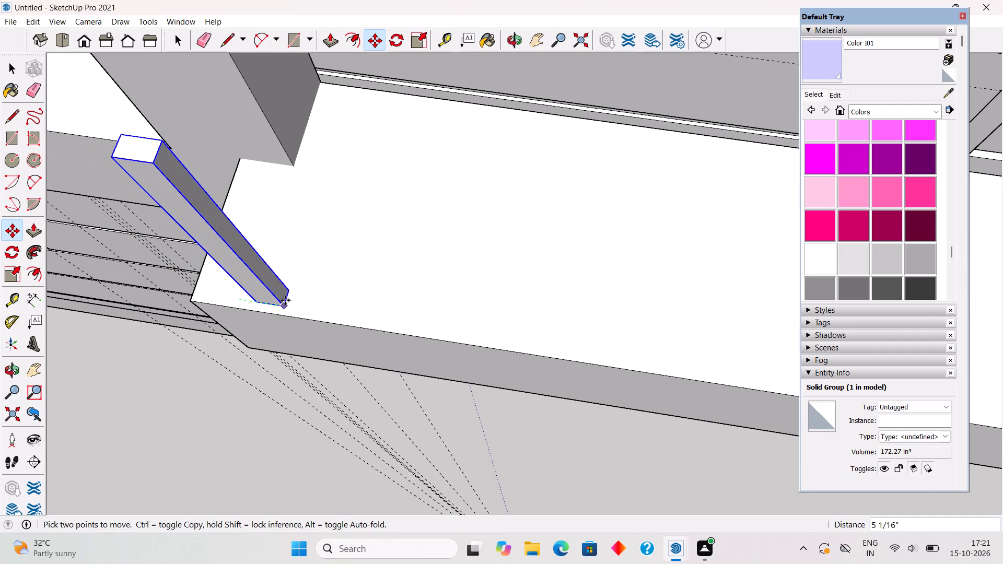
{"action": "scroll", "coordinate": [285, 300], "scroll_direction": "down", "scroll_amount": 13}
{"action": "scroll", "coordinate": [250, 353], "scroll_direction": "down", "scroll_amount": 3}
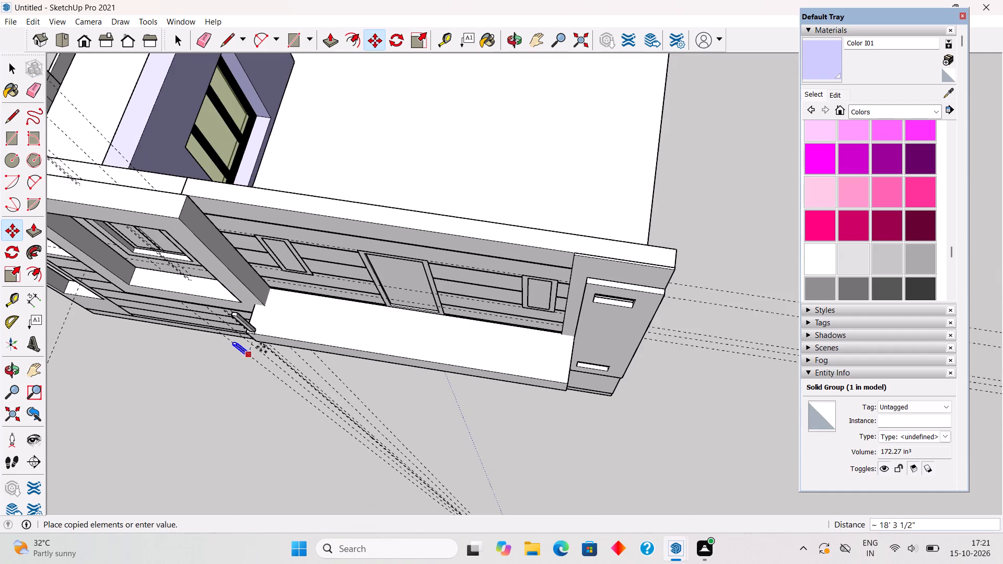
{"action": "scroll", "coordinate": [462, 356], "scroll_direction": "up", "scroll_amount": 3}
{"action": "scroll", "coordinate": [517, 367], "scroll_direction": "up", "scroll_amount": 4}
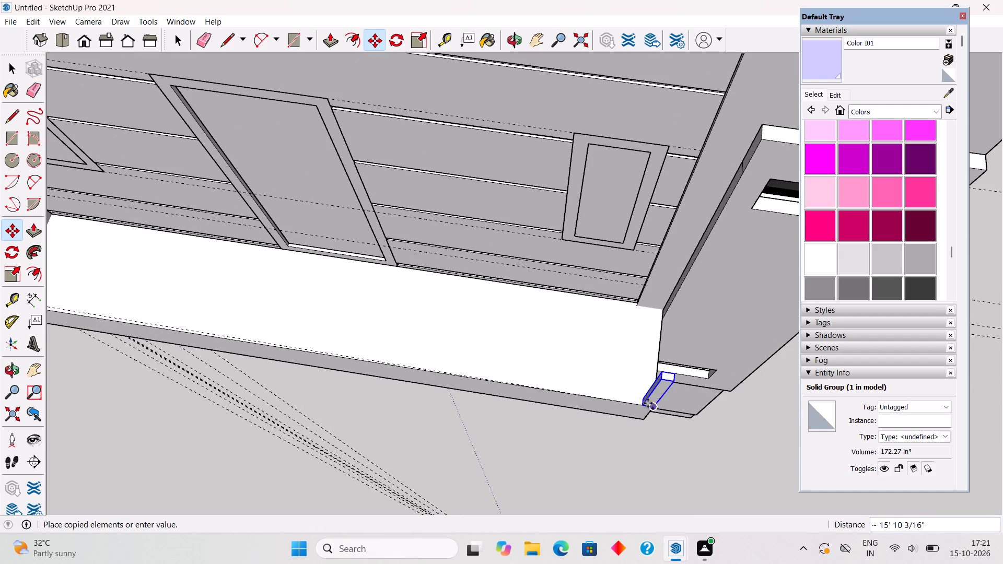
{"action": "scroll", "coordinate": [648, 398], "scroll_direction": "up", "scroll_amount": 1}
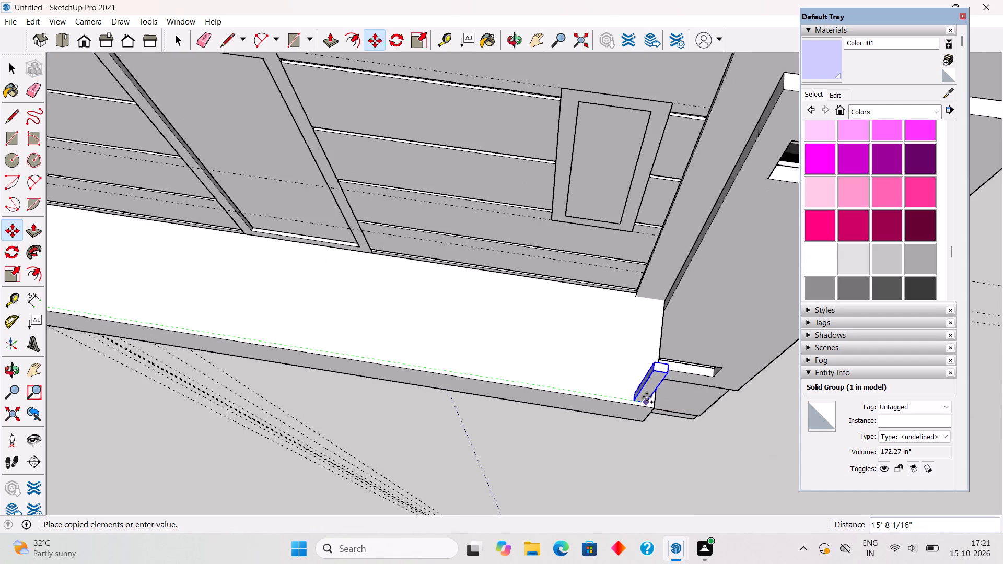
{"action": "left_click", "coordinate": [647, 397]}
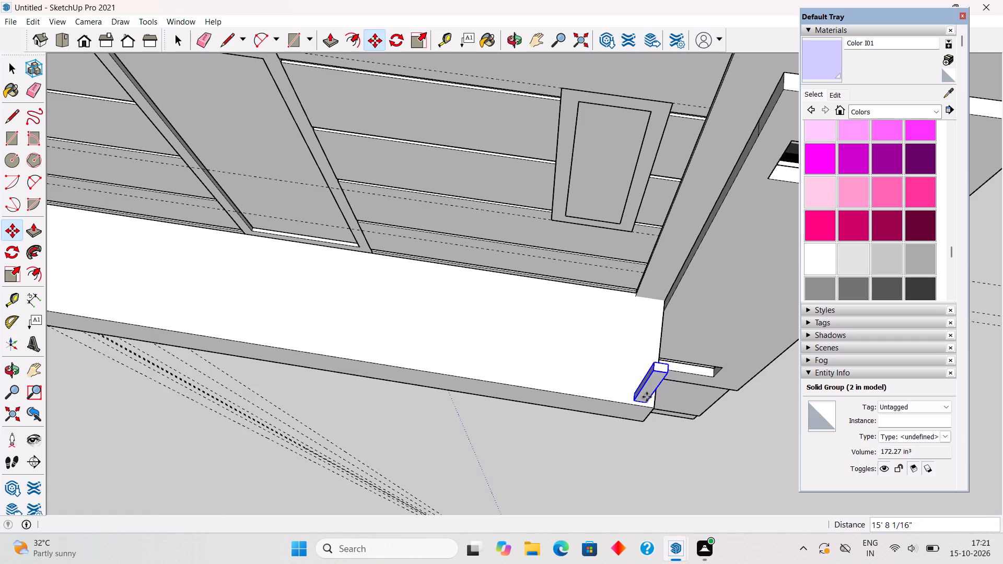
Copy the far-end post about 2' 1 1/16" across the ledge toward the facade wall.
{"action": "middle_click_drag", "start_coordinate": [535, 388], "coordinate": [560, 464]}
{"action": "scroll", "coordinate": [575, 455], "scroll_direction": "up", "scroll_amount": 5}
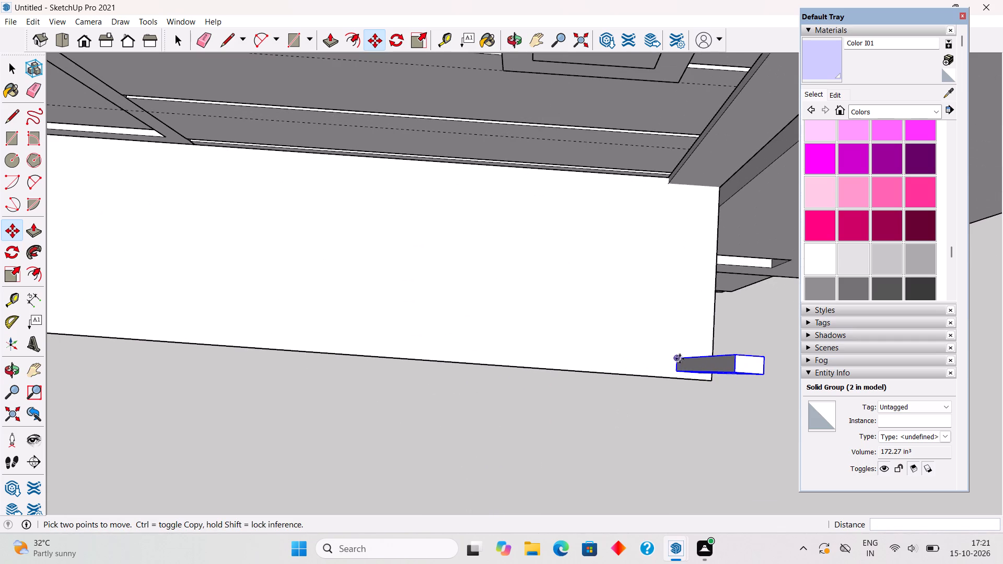
{"action": "left_click", "coordinate": [675, 359]}
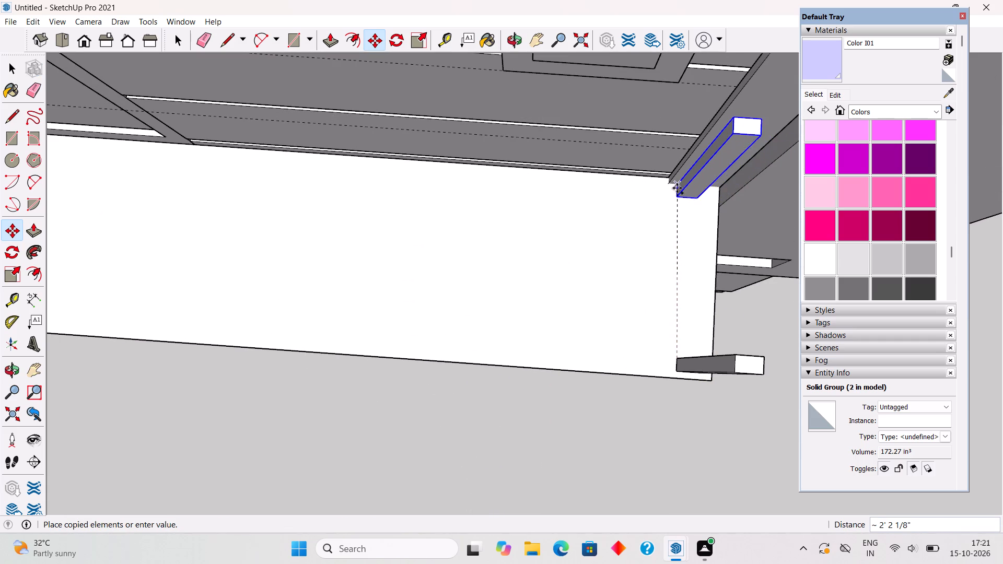
{"action": "left_click", "coordinate": [680, 192]}
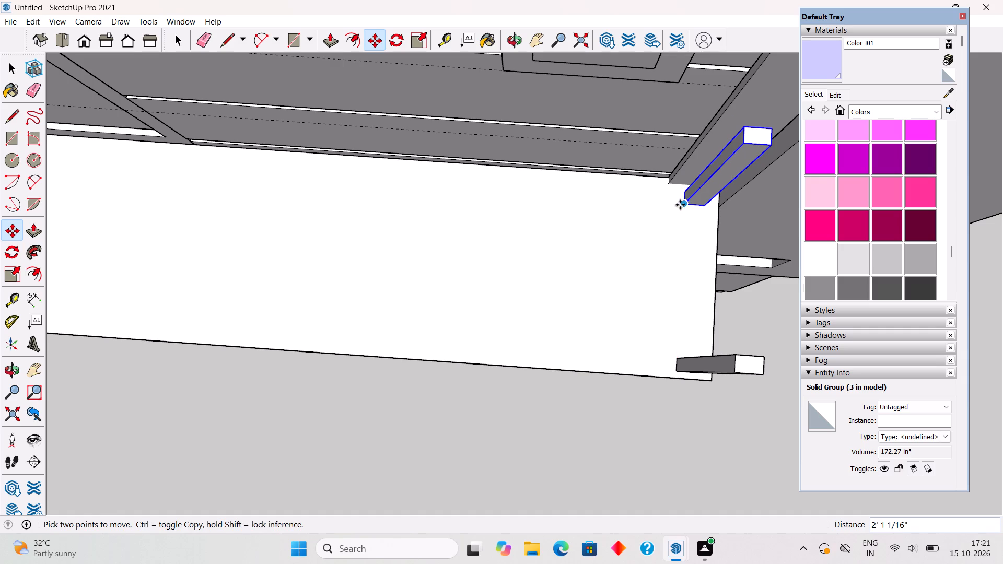
Draw a vertical rectangle about 2' 6" by 15' 5" between the two front posts along the ledge's front edge.
{"action": "key", "text": "space"}
{"action": "scroll", "coordinate": [681, 207], "scroll_direction": "down", "scroll_amount": 13}
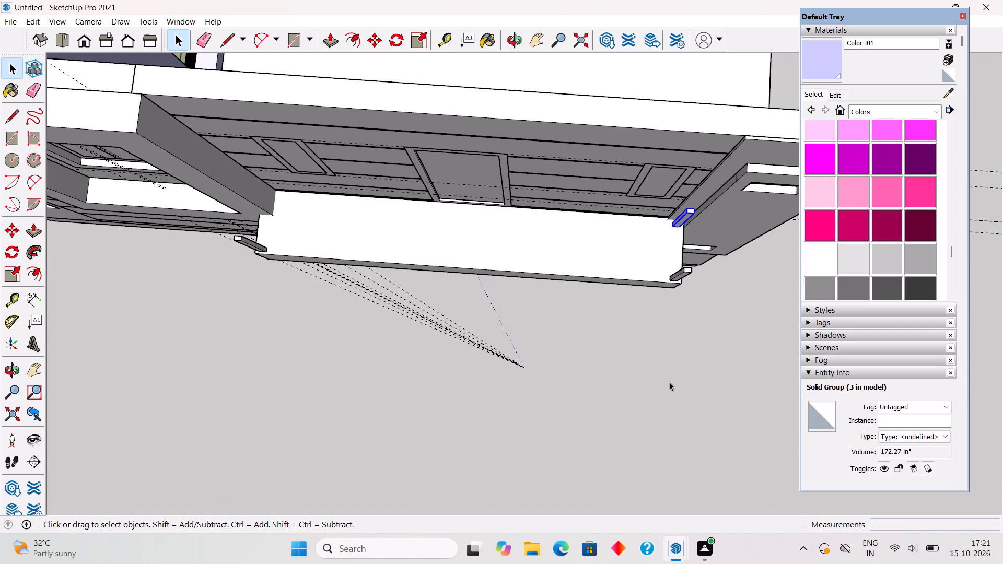
{"action": "left_click", "coordinate": [669, 382]}
{"action": "middle_click_drag", "start_coordinate": [615, 311], "coordinate": [590, 194]}
{"action": "scroll", "coordinate": [569, 190], "scroll_direction": "down", "scroll_amount": 1}
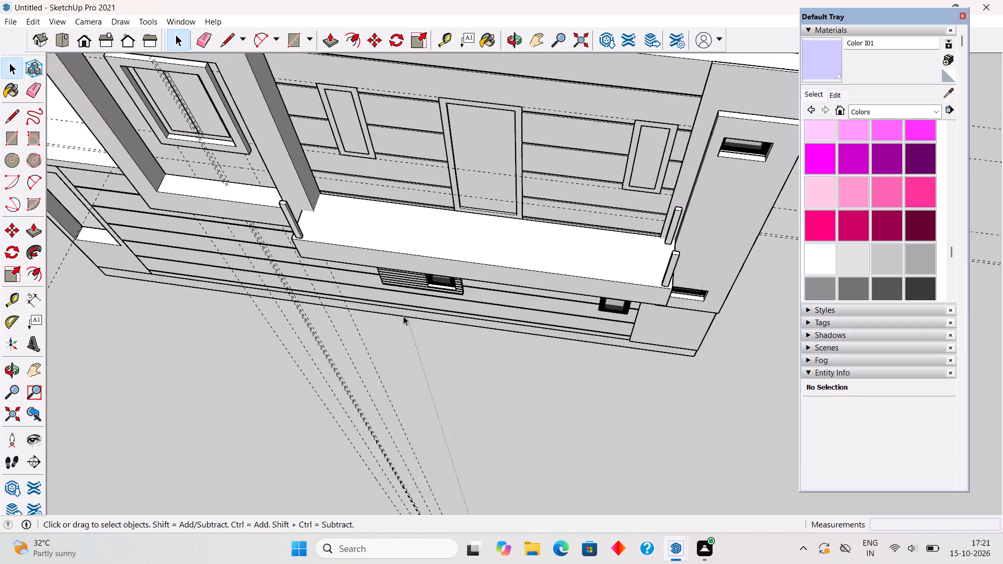
{"action": "scroll", "coordinate": [305, 250], "scroll_direction": "up", "scroll_amount": 2}
{"action": "middle_click_drag", "start_coordinate": [278, 213], "coordinate": [272, 163]}
{"action": "scroll", "coordinate": [300, 171], "scroll_direction": "up", "scroll_amount": 4}
{"action": "key", "text": "r"}
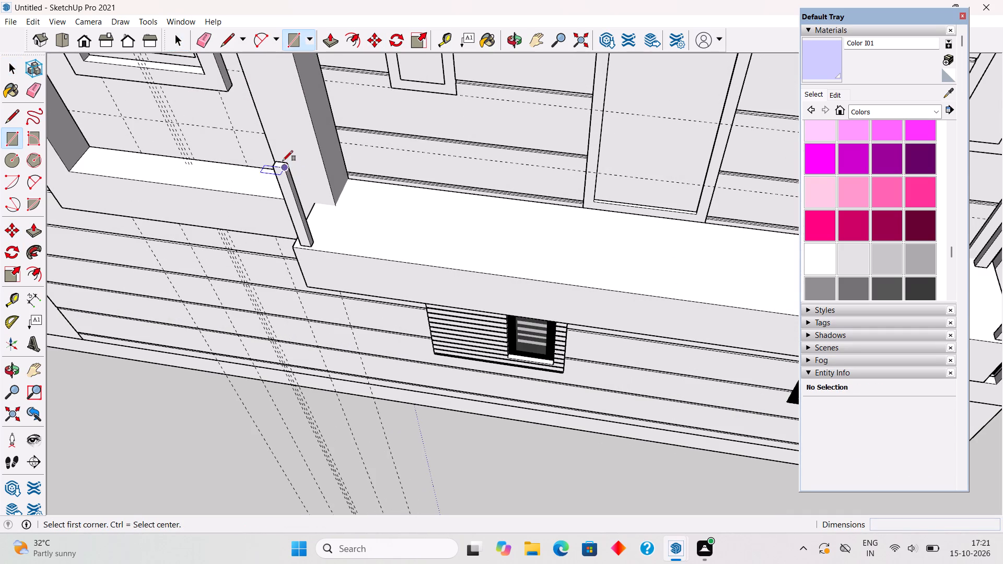
{"action": "left_click", "coordinate": [287, 168]}
{"action": "scroll", "coordinate": [287, 190], "scroll_direction": "down", "scroll_amount": 10}
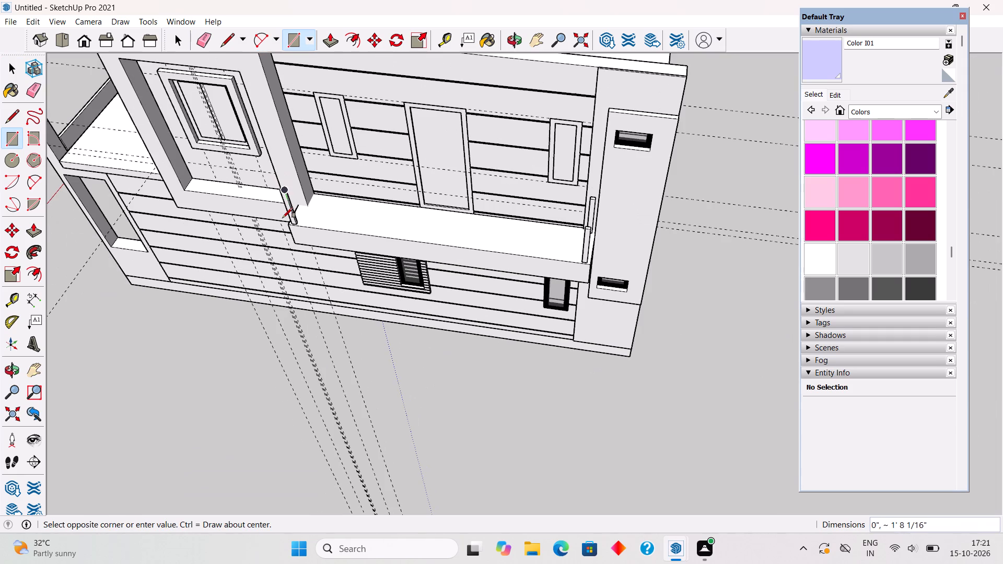
{"action": "scroll", "coordinate": [601, 265], "scroll_direction": "up", "scroll_amount": 5}
{"action": "left_click", "coordinate": [576, 257]}
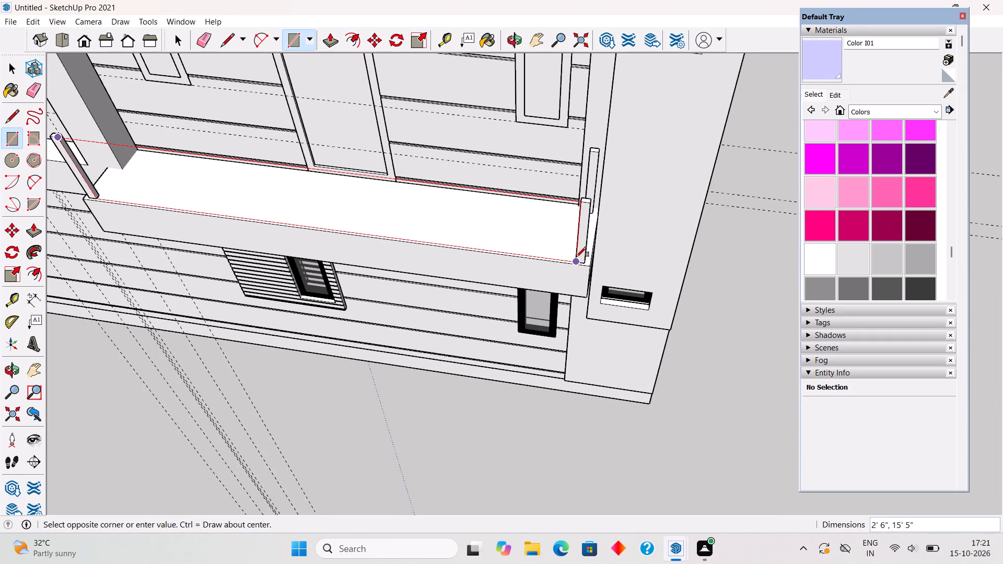
Make the new front railing panel a group.
{"action": "key", "text": "space"}
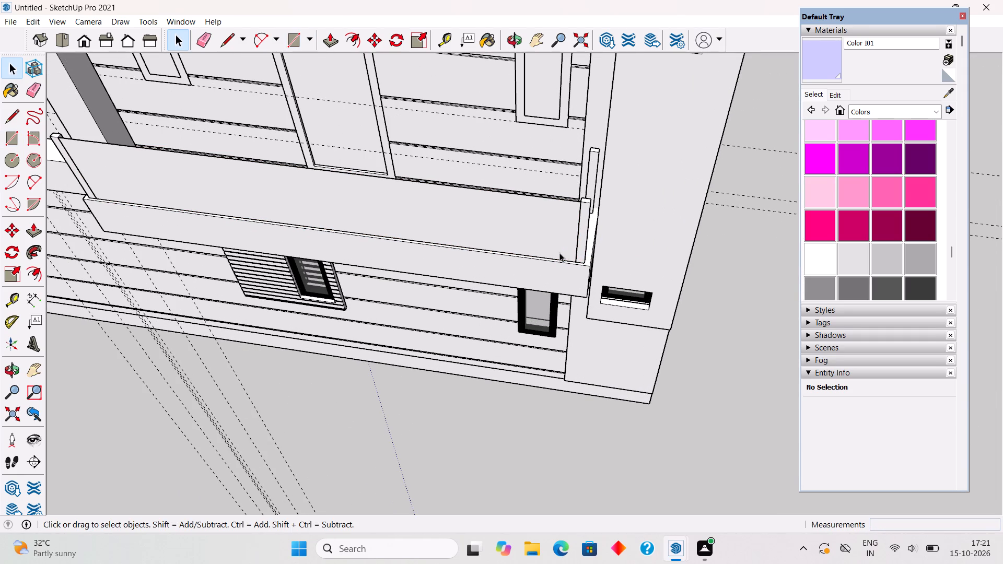
{"action": "triple_click", "coordinate": [559, 245]}
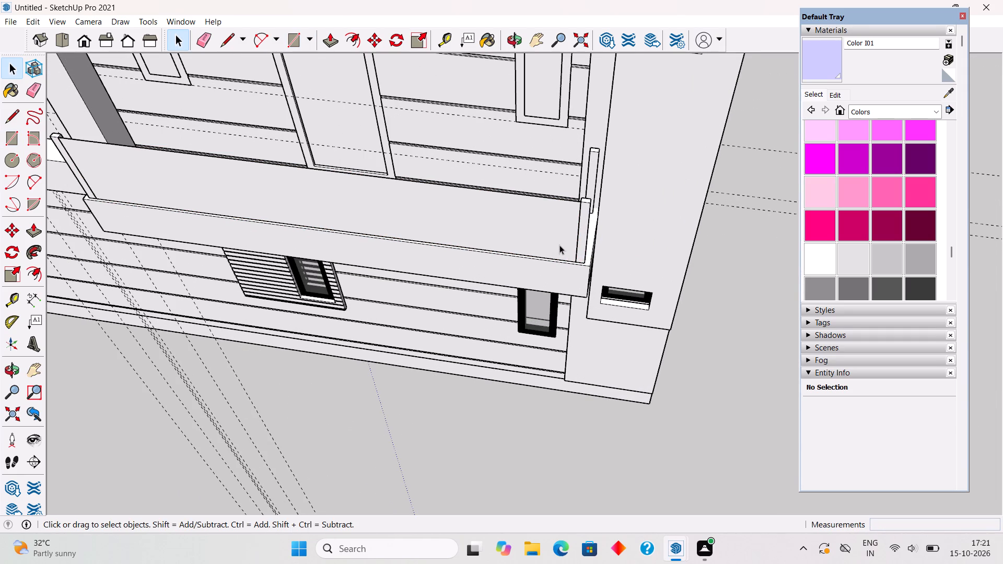
{"action": "right_click", "coordinate": [559, 245]}
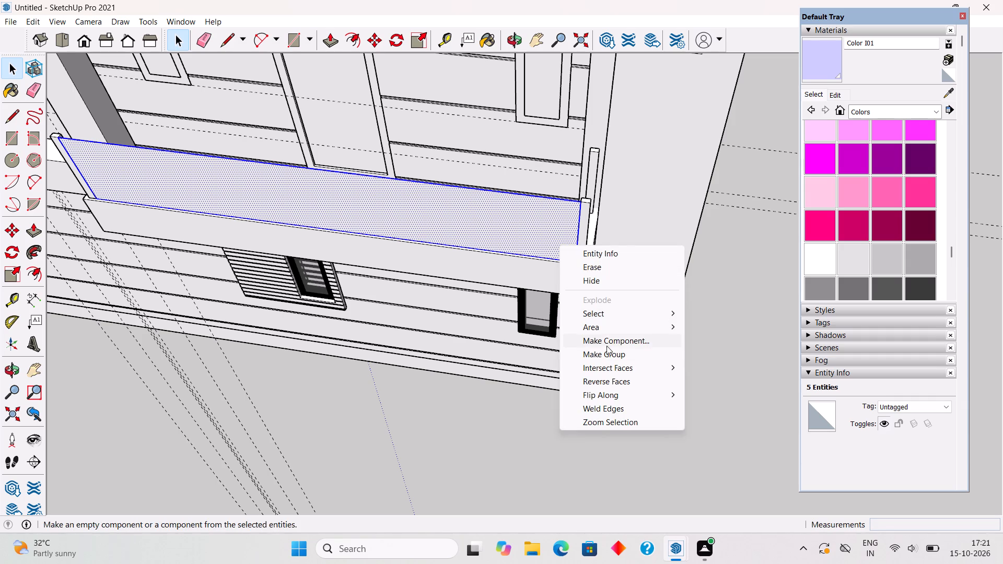
{"action": "left_click", "coordinate": [608, 352]}
Draw a vertical panel about 1' 11 3/16" by 2' 6" between the two posts beside the corner column and group it.
{"action": "middle_click_drag", "start_coordinate": [571, 265], "coordinate": [361, 224]}
{"action": "scroll", "coordinate": [552, 156], "scroll_direction": "up", "scroll_amount": 3}
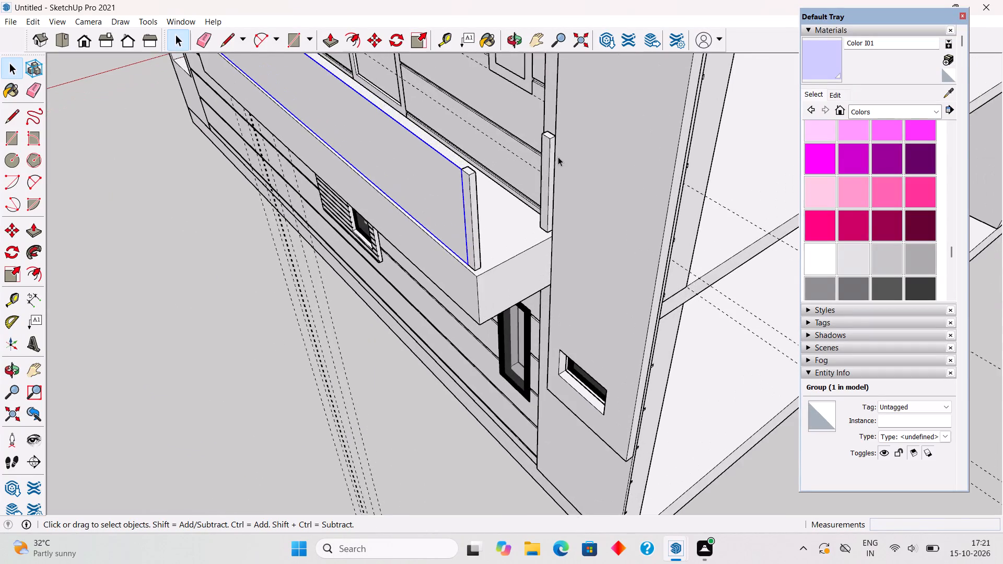
{"action": "scroll", "coordinate": [558, 157], "scroll_direction": "up", "scroll_amount": 3}
{"action": "key", "text": "r"}
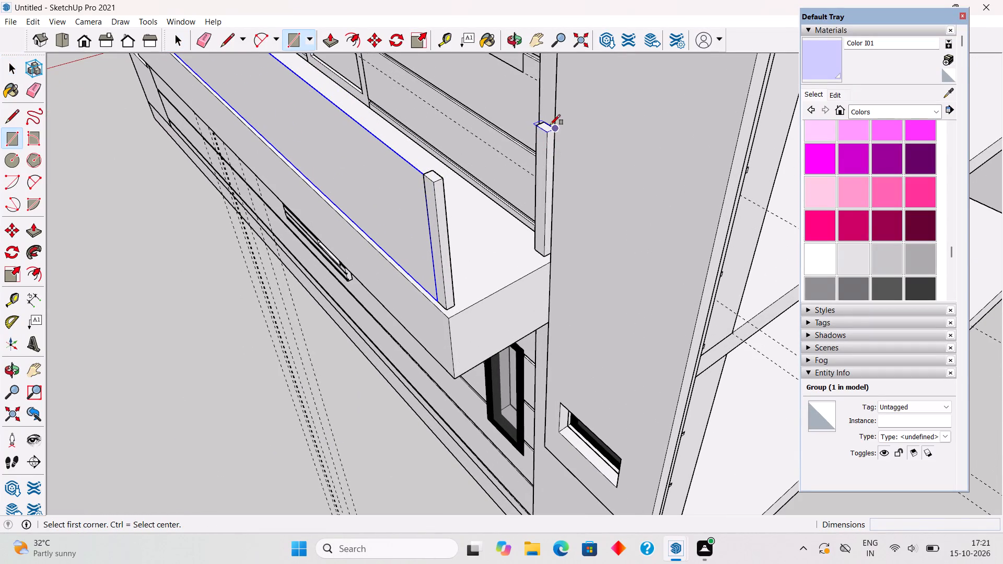
{"action": "left_click", "coordinate": [546, 133]}
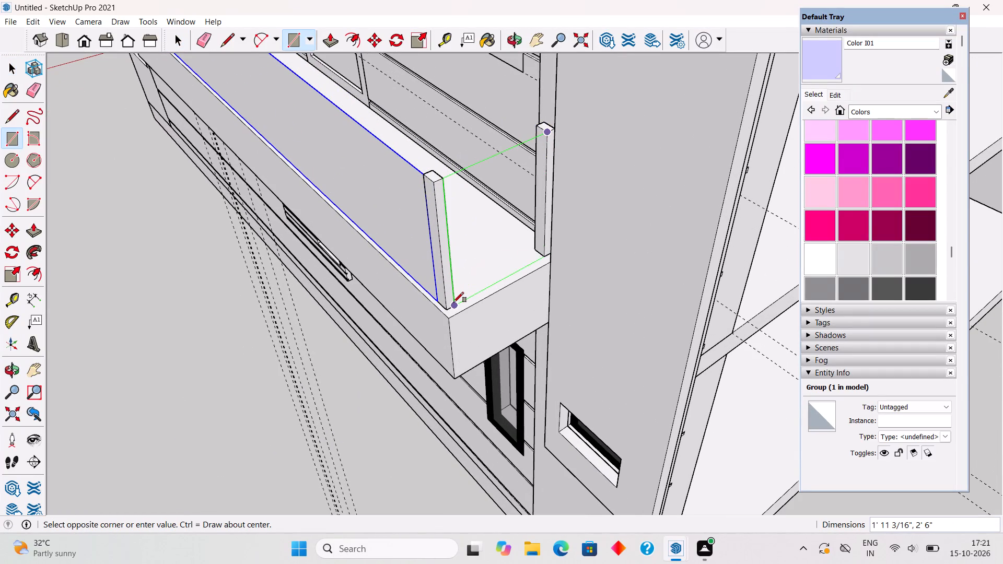
{"action": "left_click", "coordinate": [453, 302]}
{"action": "key", "text": "space"}
{"action": "triple_click", "coordinate": [484, 265]}
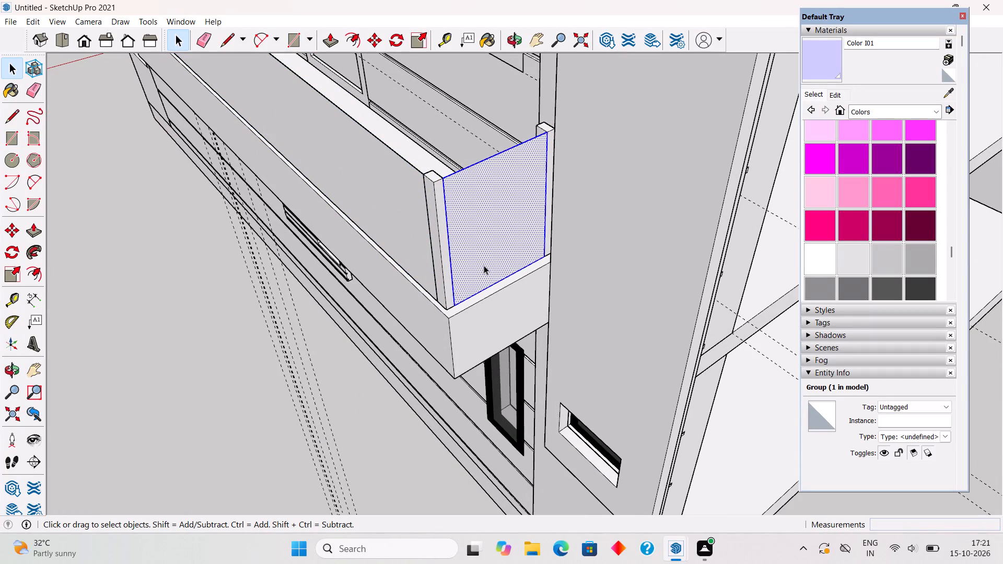
{"action": "right_click", "coordinate": [484, 265]}
{"action": "left_click", "coordinate": [515, 371]}
Copy the front post near the window surround about 1' 3 1/16" across the ledge toward the facade wall.
{"action": "scroll", "coordinate": [509, 370], "scroll_direction": "down", "scroll_amount": 11}
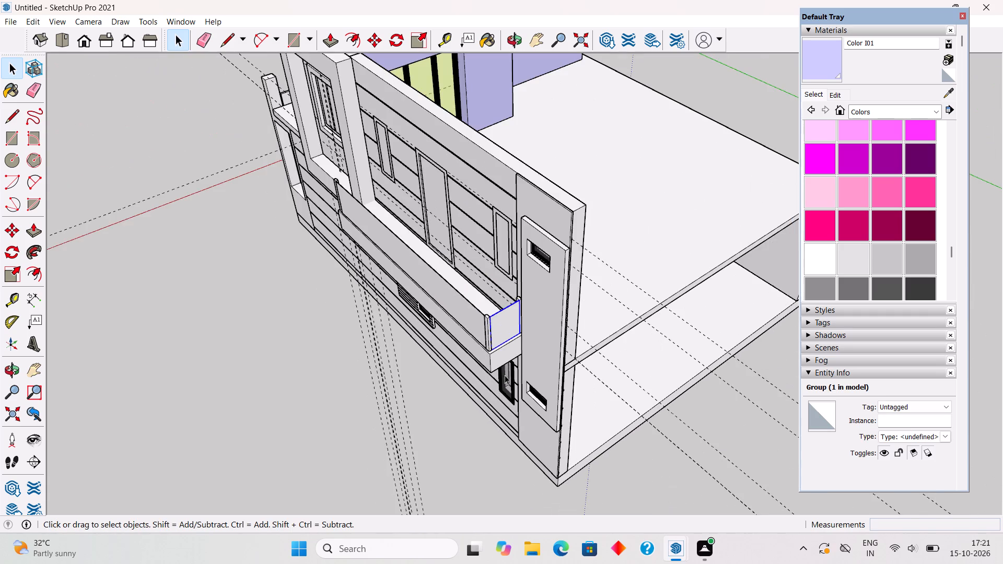
{"action": "middle_click_drag", "start_coordinate": [326, 323], "coordinate": [738, 314]}
{"action": "middle_click_drag", "start_coordinate": [480, 351], "coordinate": [611, 322]}
{"action": "scroll", "coordinate": [473, 296], "scroll_direction": "up", "scroll_amount": 2}
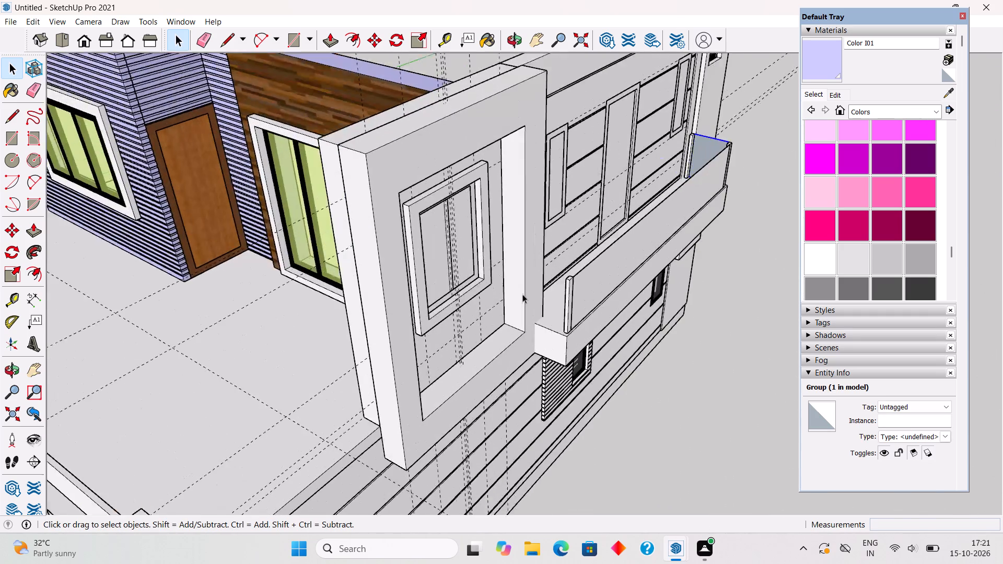
{"action": "scroll", "coordinate": [522, 294], "scroll_direction": "up", "scroll_amount": 14}
{"action": "left_click", "coordinate": [530, 350]}
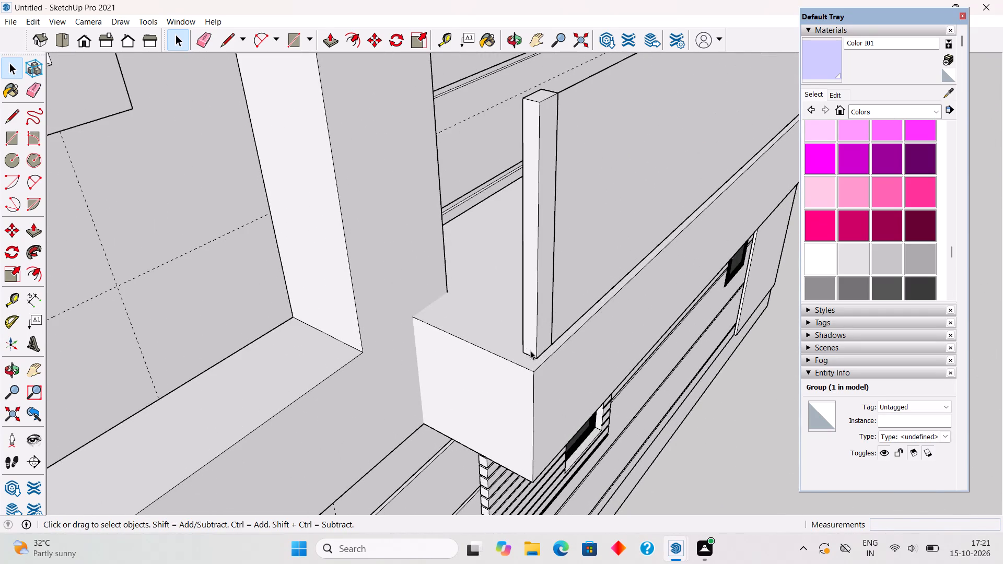
{"action": "key", "text": "m"}
{"action": "left_click", "coordinate": [528, 354]}
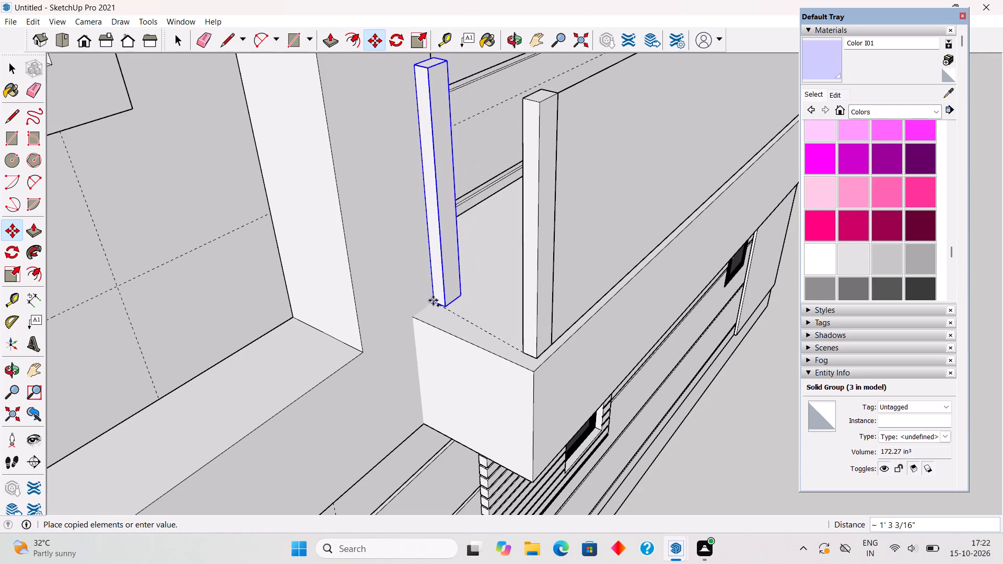
{"action": "left_click", "coordinate": [429, 307]}
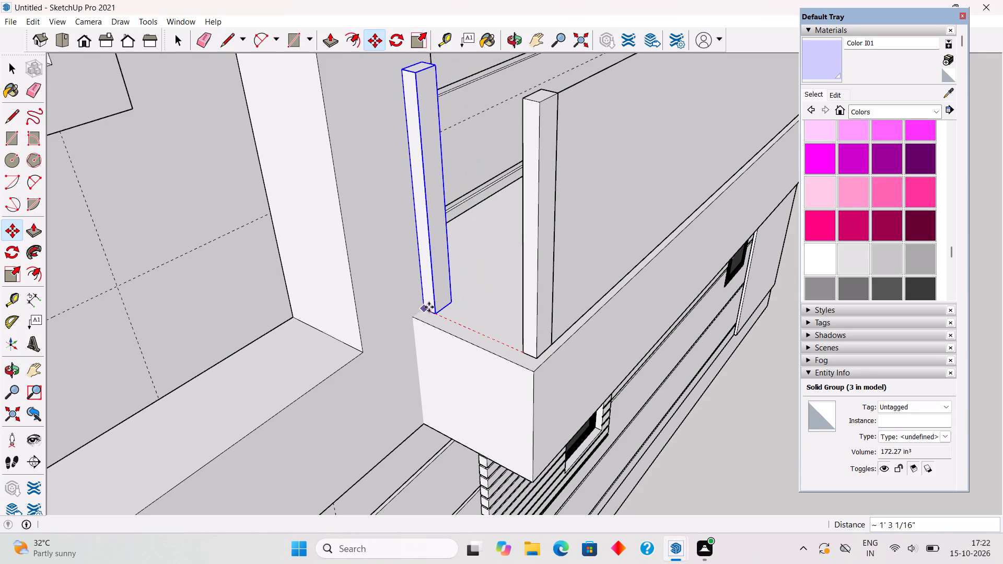
{"action": "key", "text": "space"}
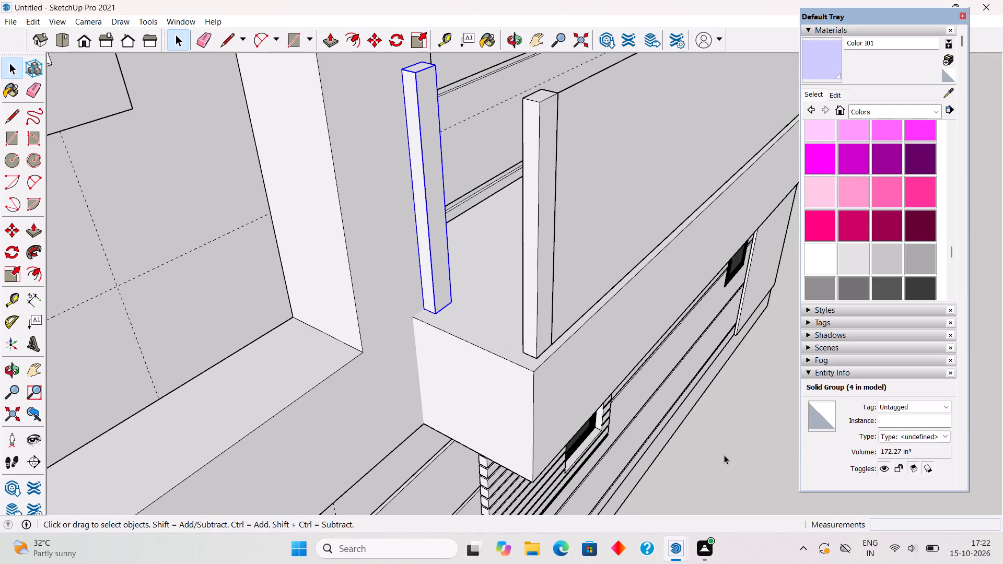
{"action": "left_click", "coordinate": [724, 455]}
Draw a vertical panel 2' 6" high between the two posts near the window surround and group it.
{"action": "key", "text": "r"}
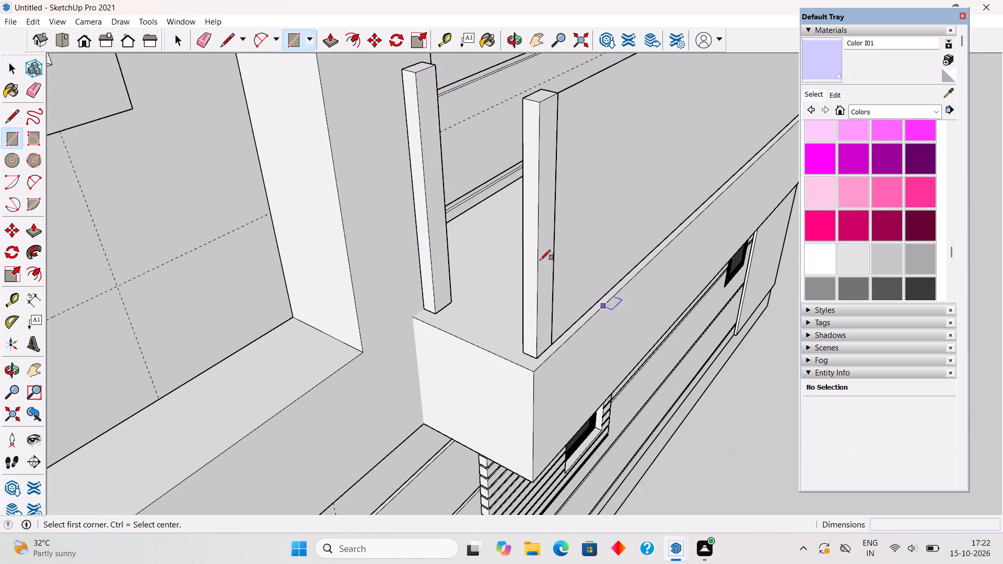
{"action": "left_click", "coordinate": [415, 75]}
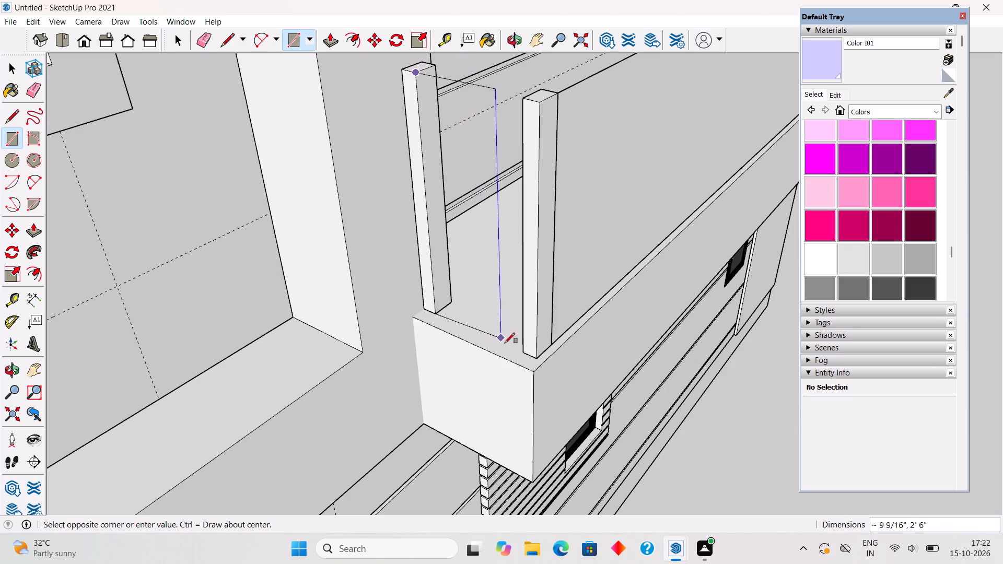
{"action": "left_click", "coordinate": [524, 352]}
{"action": "key", "text": "space"}
{"action": "triple_click", "coordinate": [510, 327]}
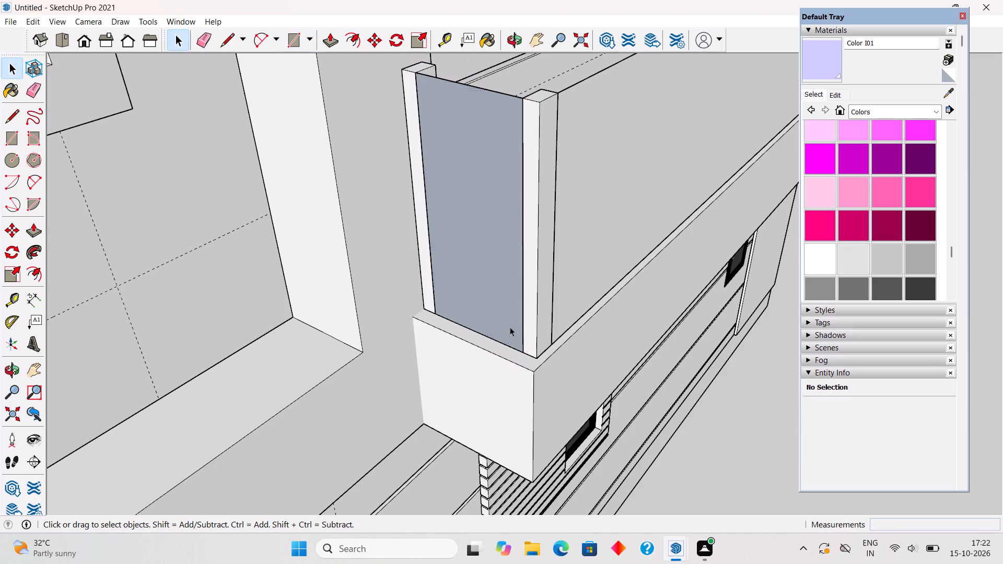
{"action": "right_click", "coordinate": [510, 325]}
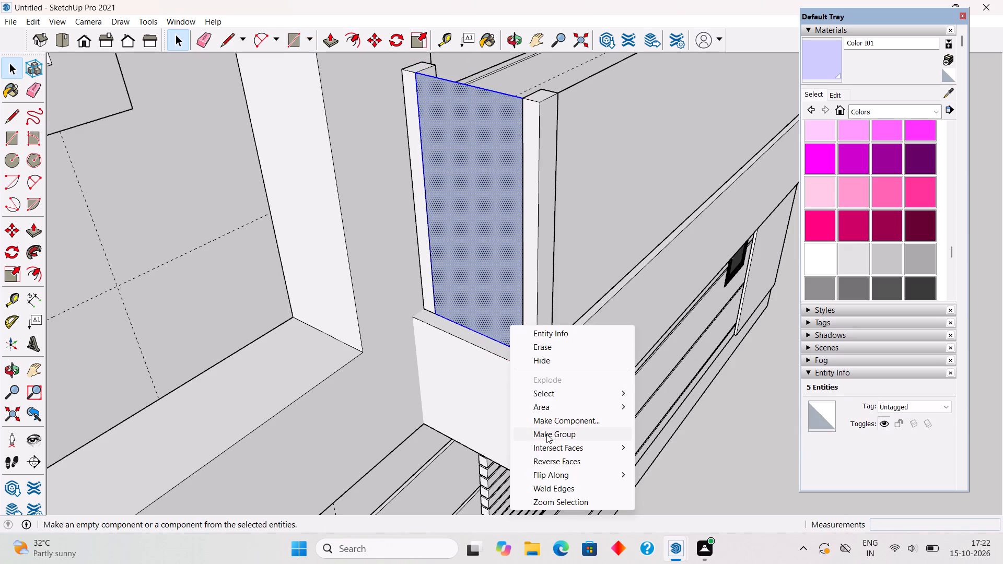
{"action": "left_click", "coordinate": [546, 434]}
{"action": "scroll", "coordinate": [545, 425], "scroll_direction": "down", "scroll_amount": 17}
{"action": "left_click", "coordinate": [753, 442]}
Examine the ledge railing, the side facade and the upper terrace from several angles.
{"action": "scroll", "coordinate": [743, 439], "scroll_direction": "down", "scroll_amount": 1}
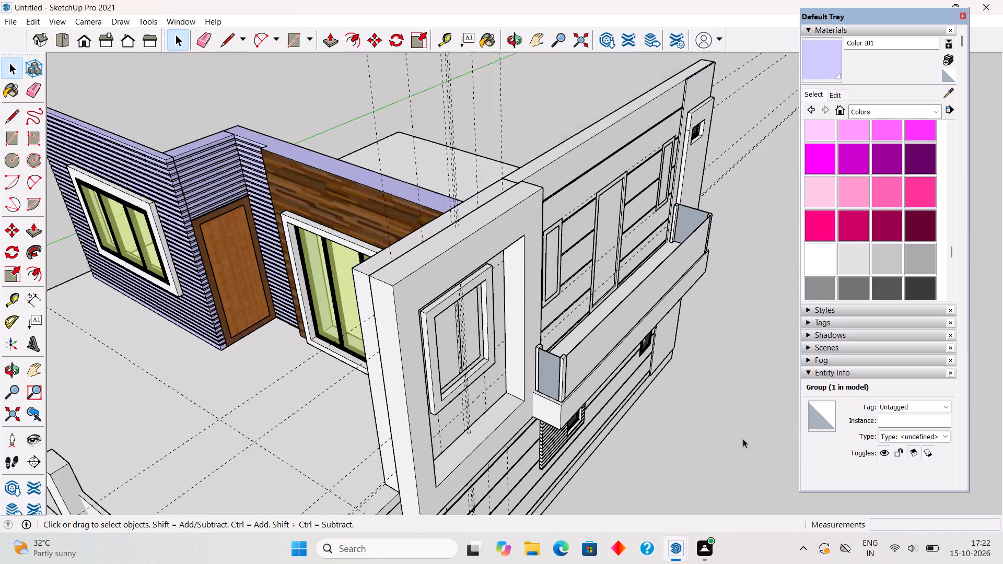
{"action": "middle_click_drag", "start_coordinate": [741, 439], "coordinate": [461, 377]}
{"action": "scroll", "coordinate": [461, 377], "scroll_direction": "down", "scroll_amount": 4}
{"action": "middle_click_drag", "start_coordinate": [461, 377], "coordinate": [518, 398]}
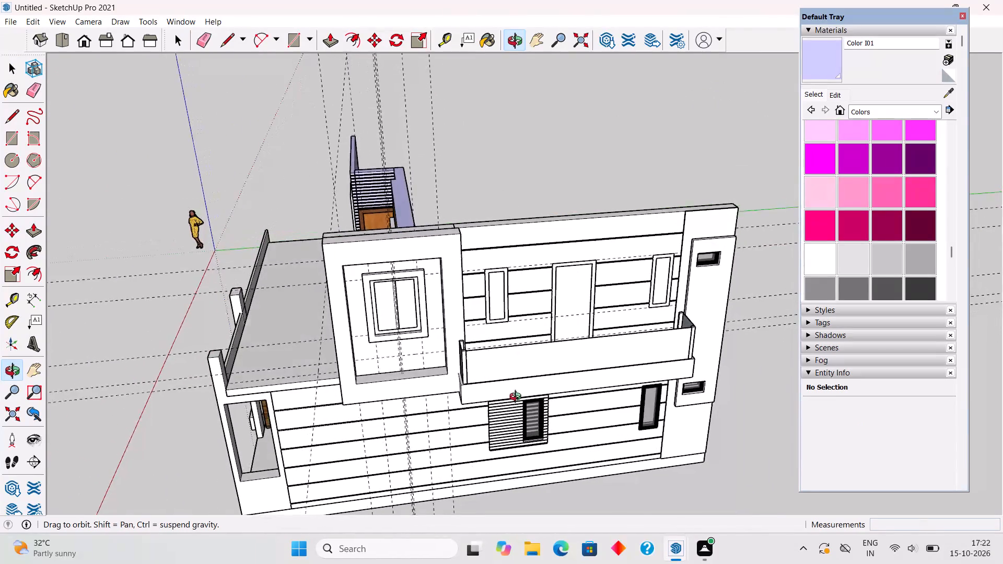
{"action": "middle_click_drag", "start_coordinate": [518, 398], "coordinate": [523, 396]}
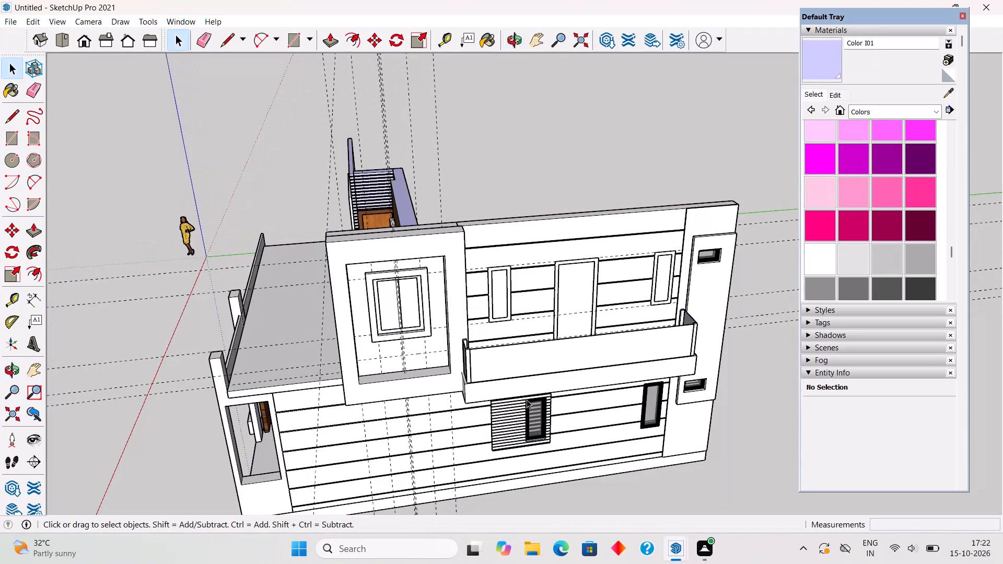
{"action": "middle_click_drag", "start_coordinate": [242, 375], "coordinate": [434, 434]}
{"action": "scroll", "coordinate": [434, 434], "scroll_direction": "up", "scroll_amount": 1}
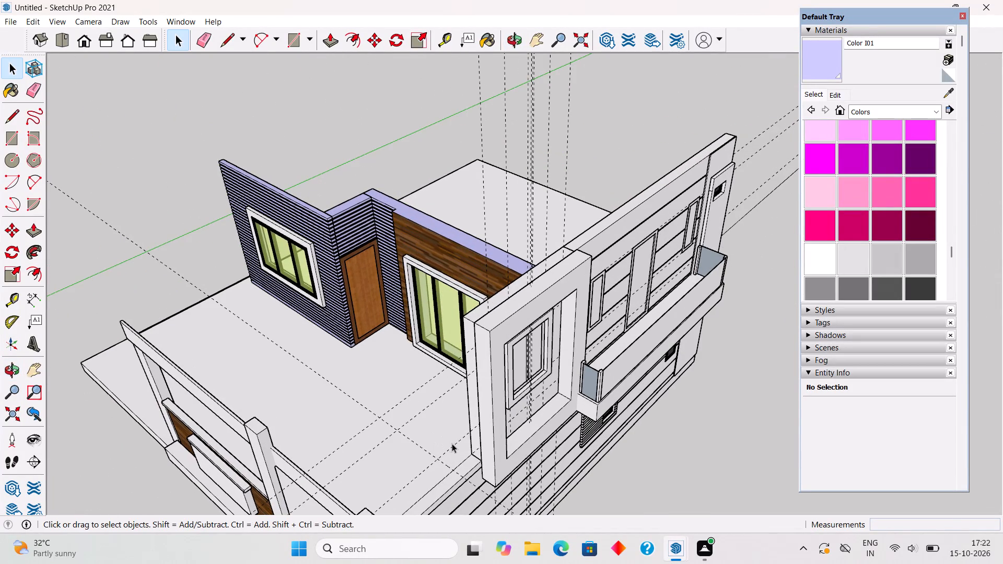
{"action": "middle_click_drag", "start_coordinate": [477, 427], "coordinate": [539, 387]}
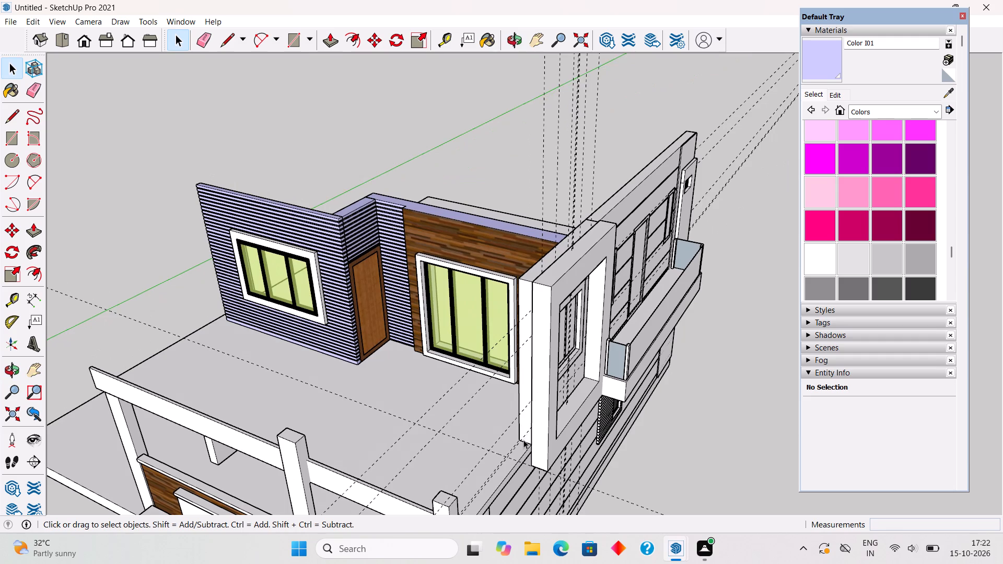
{"action": "scroll", "coordinate": [523, 444], "scroll_direction": "down", "scroll_amount": 1}
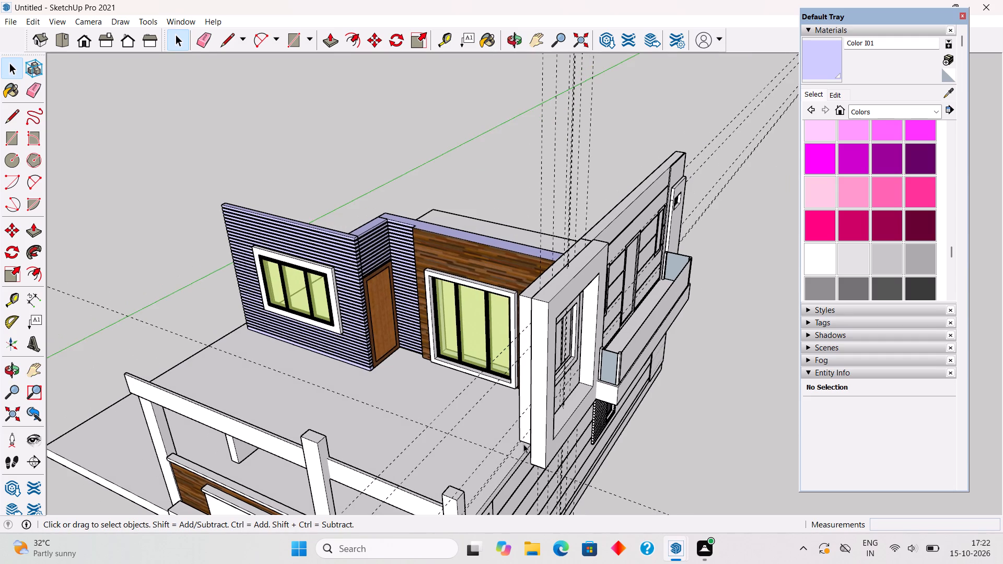
Draw a 9" by 6' rectangle along the terrace slab's side edge, starting at the base corner of the wall behind the window surround.
{"action": "scroll", "coordinate": [509, 436], "scroll_direction": "down", "scroll_amount": 2}
{"action": "scroll", "coordinate": [503, 477], "scroll_direction": "up", "scroll_amount": 5}
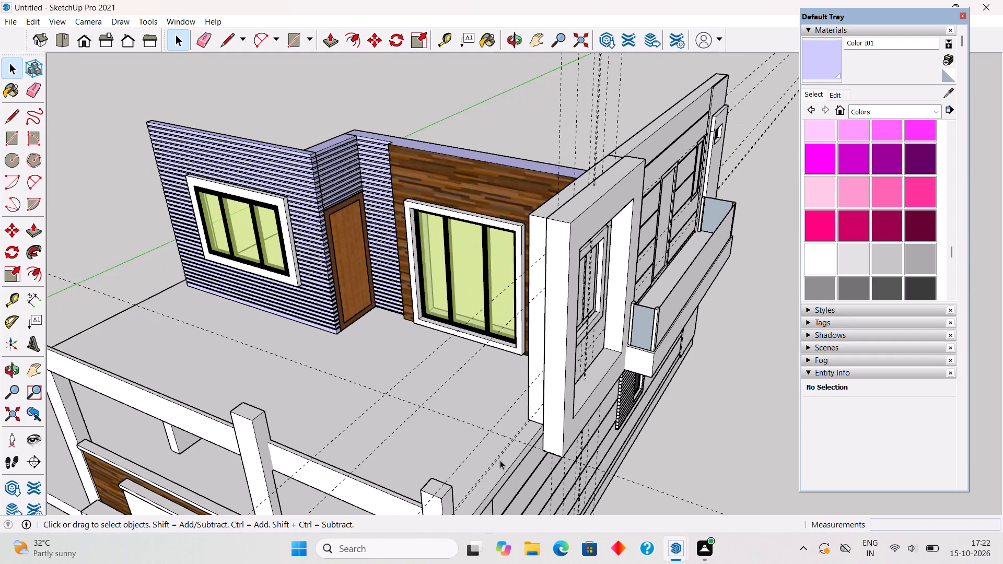
{"action": "scroll", "coordinate": [505, 458], "scroll_direction": "up", "scroll_amount": 20}
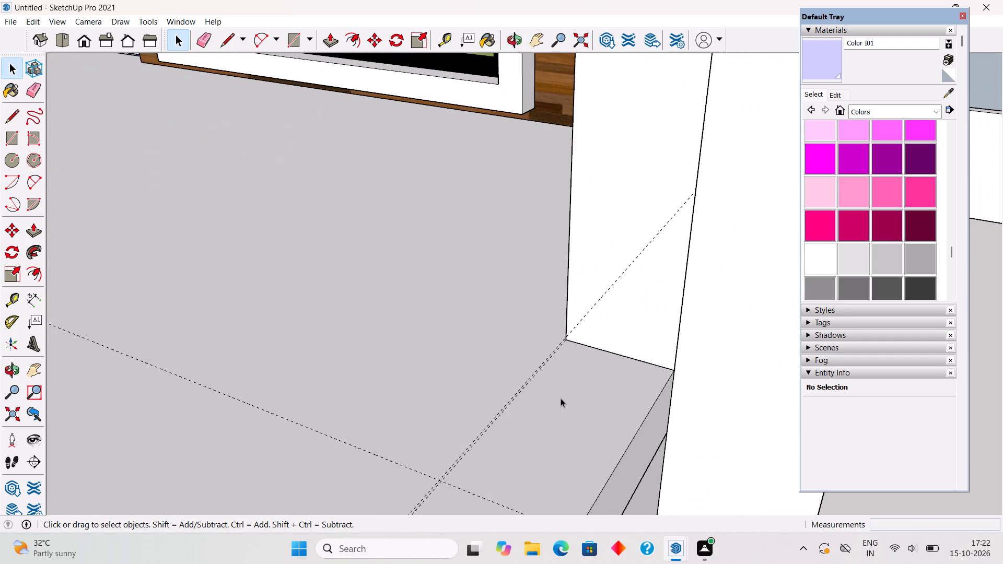
{"action": "key", "text": "r"}
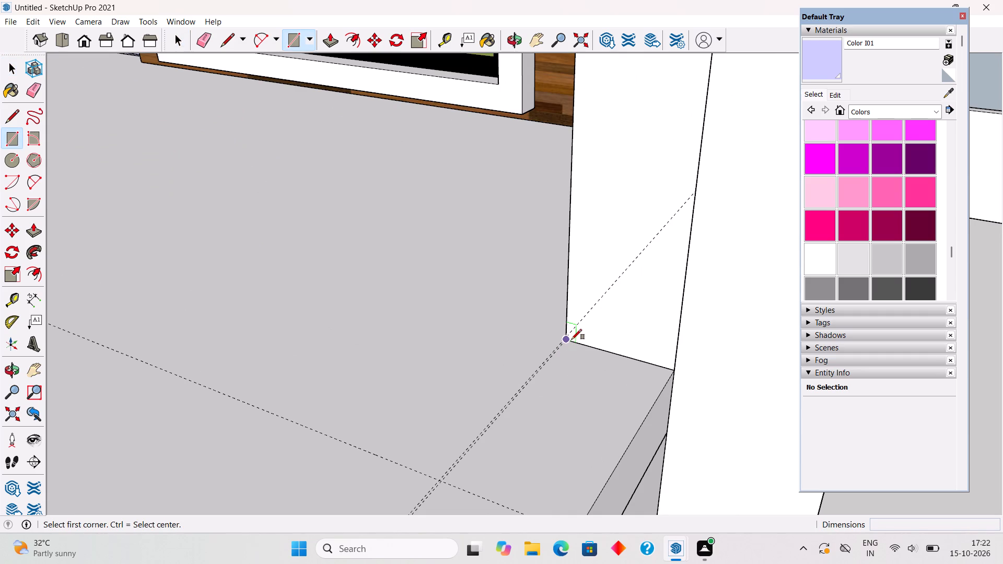
{"action": "left_click", "coordinate": [572, 339]}
{"action": "scroll", "coordinate": [580, 392], "scroll_direction": "down", "scroll_amount": 20}
{"action": "scroll", "coordinate": [580, 392], "scroll_direction": "down", "scroll_amount": 2}
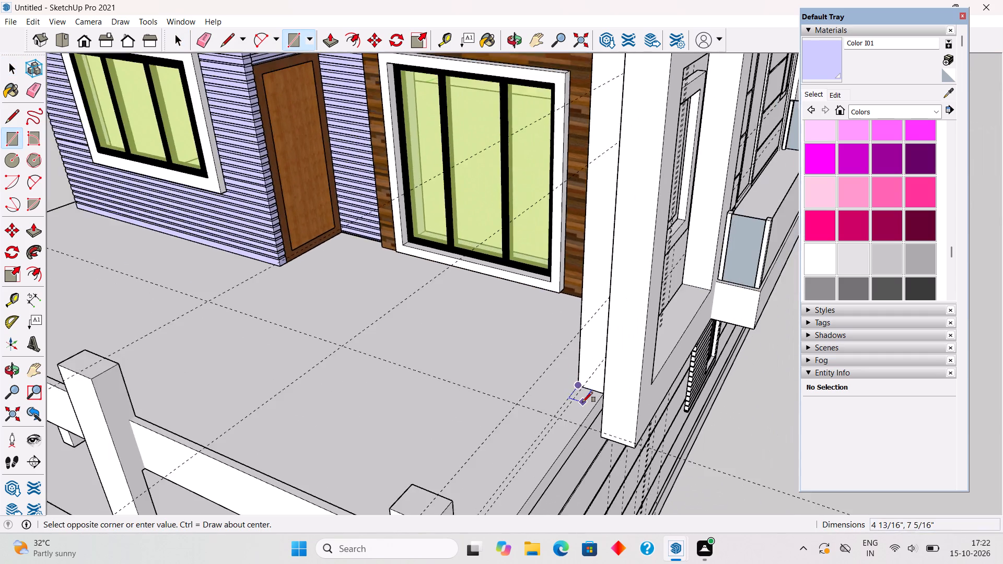
{"action": "scroll", "coordinate": [582, 402], "scroll_direction": "down", "scroll_amount": 3}
{"action": "middle_click_drag", "start_coordinate": [581, 414], "coordinate": [320, 427]}
{"action": "scroll", "coordinate": [318, 409], "scroll_direction": "up", "scroll_amount": 4}
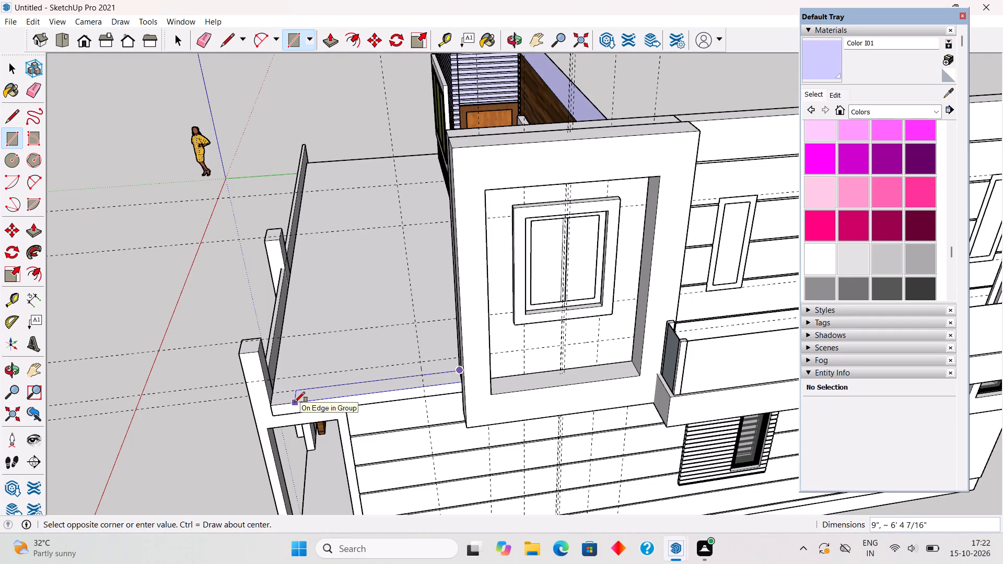
{"action": "type", "text": "9\""}
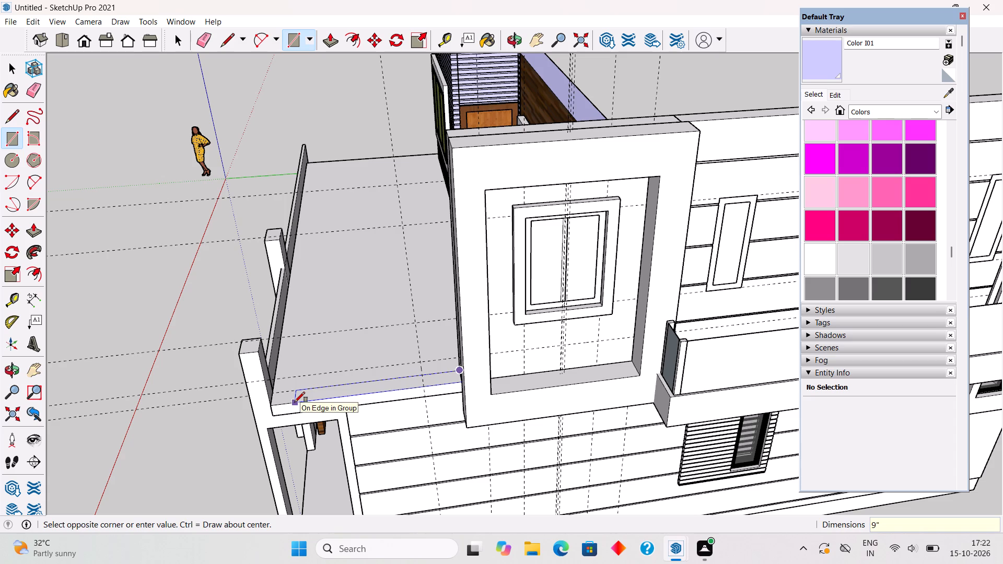
{"action": "type", "text": ",6'"}
{"action": "key", "text": "Return"}
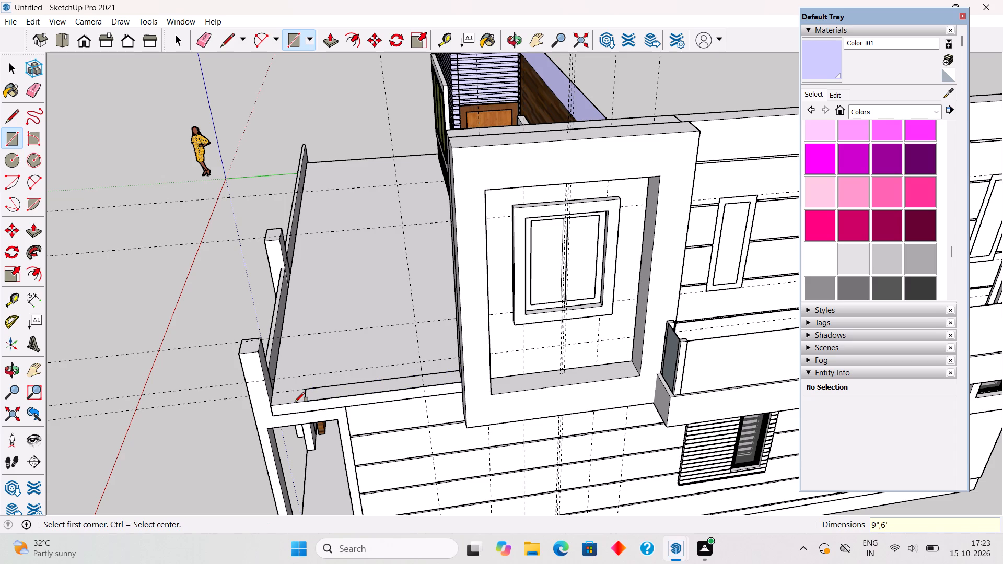
Push/pull the 9" by 6' rectangle on the terrace's side edge up 10' to the top of the adjoining facade wall.
{"action": "key", "text": "space"}
{"action": "left_click", "coordinate": [332, 392]}
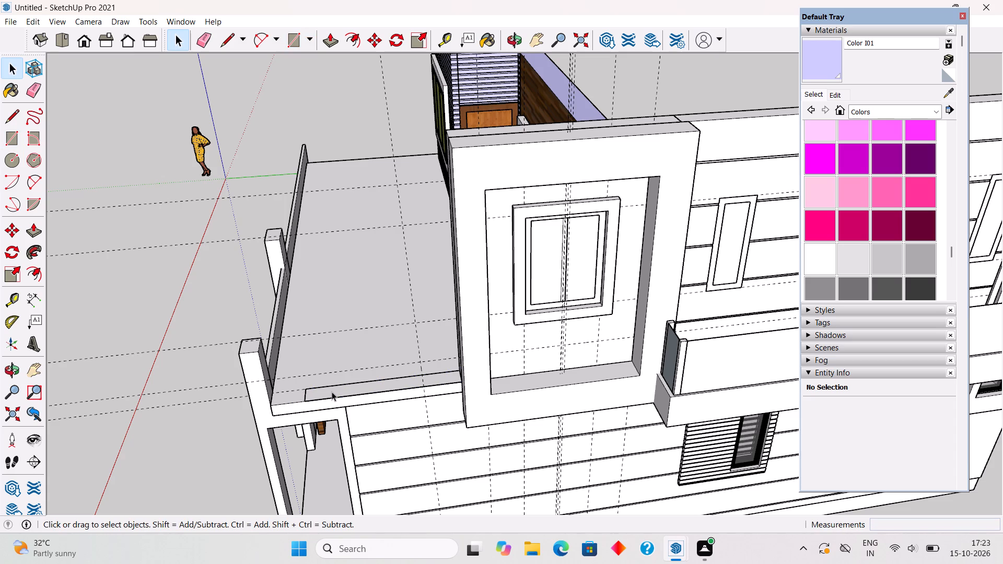
{"action": "key", "text": "p"}
{"action": "left_click", "coordinate": [349, 389]}
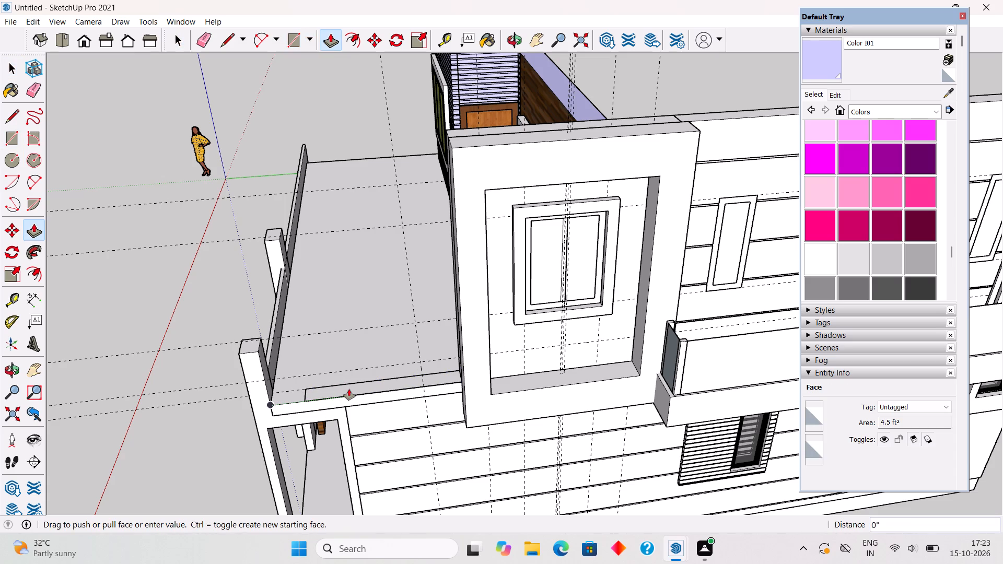
{"action": "scroll", "coordinate": [340, 308], "scroll_direction": "down", "scroll_amount": 4}
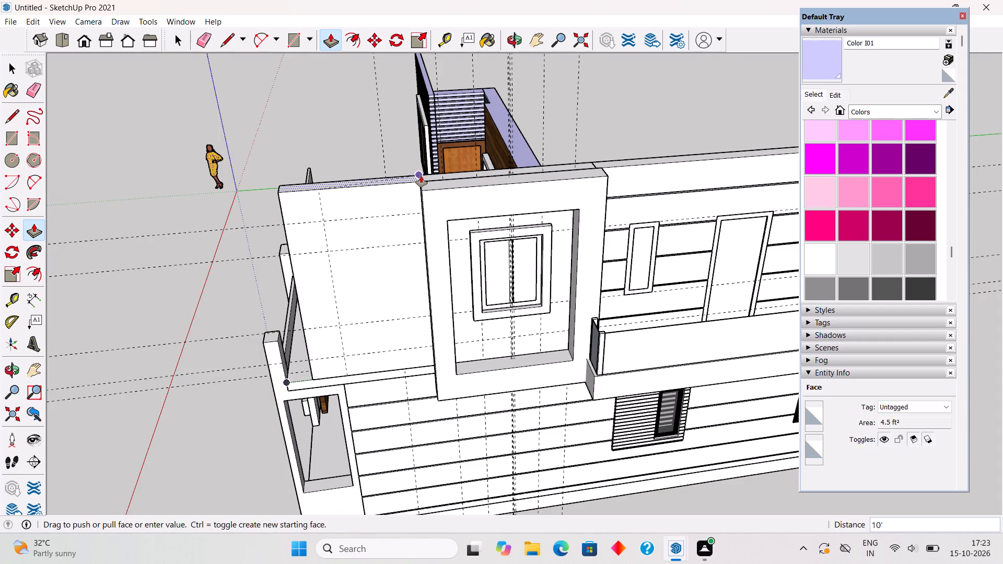
{"action": "left_click", "coordinate": [421, 176]}
{"action": "key", "text": "space"}
{"action": "left_click", "coordinate": [250, 164]}
Group all the geometry of the new terrace side wall.
{"action": "middle_click_drag", "start_coordinate": [383, 429], "coordinate": [418, 347]}
{"action": "scroll", "coordinate": [418, 347], "scroll_direction": "down", "scroll_amount": 4}
{"action": "scroll", "coordinate": [280, 398], "scroll_direction": "up", "scroll_amount": 4}
{"action": "scroll", "coordinate": [280, 398], "scroll_direction": "down", "scroll_amount": 3}
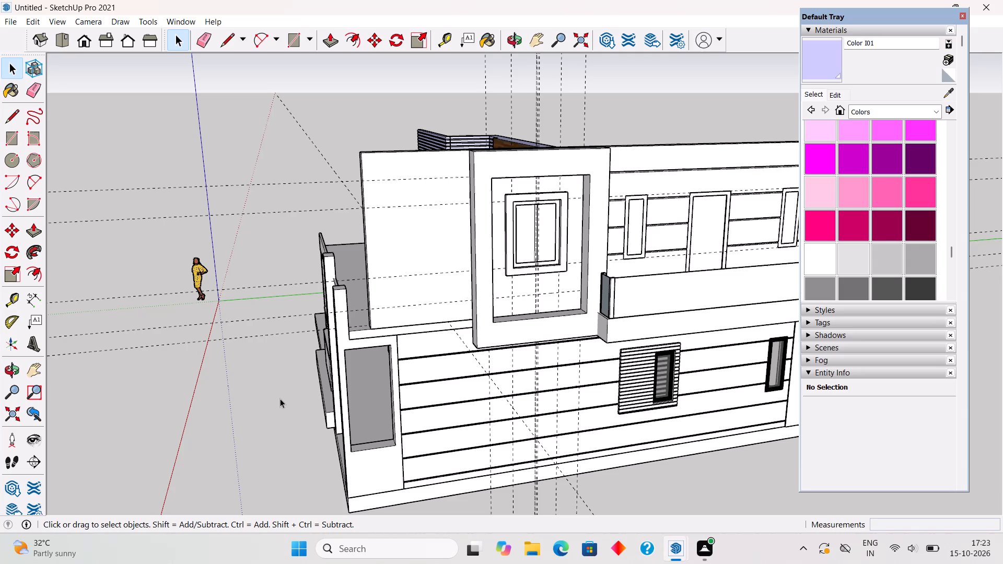
{"action": "middle_click_drag", "start_coordinate": [398, 332], "coordinate": [368, 448]}
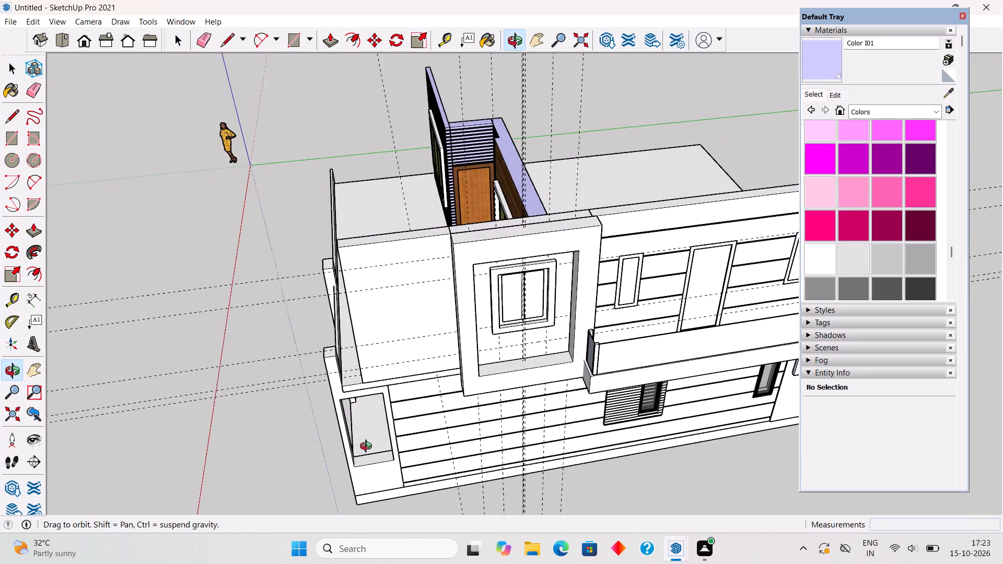
{"action": "middle_click_drag", "start_coordinate": [368, 448], "coordinate": [411, 429]}
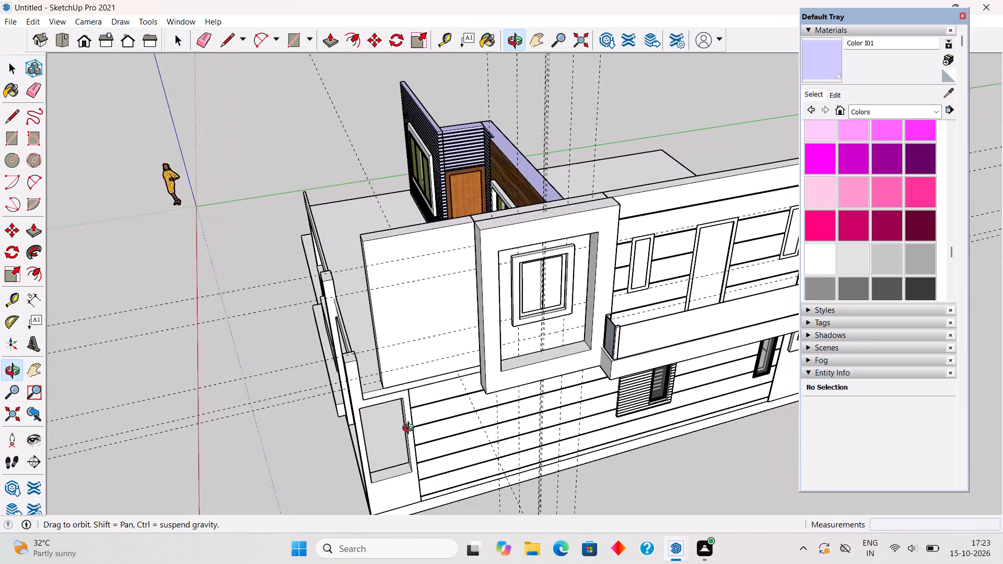
{"action": "middle_click_drag", "start_coordinate": [411, 429], "coordinate": [418, 457]}
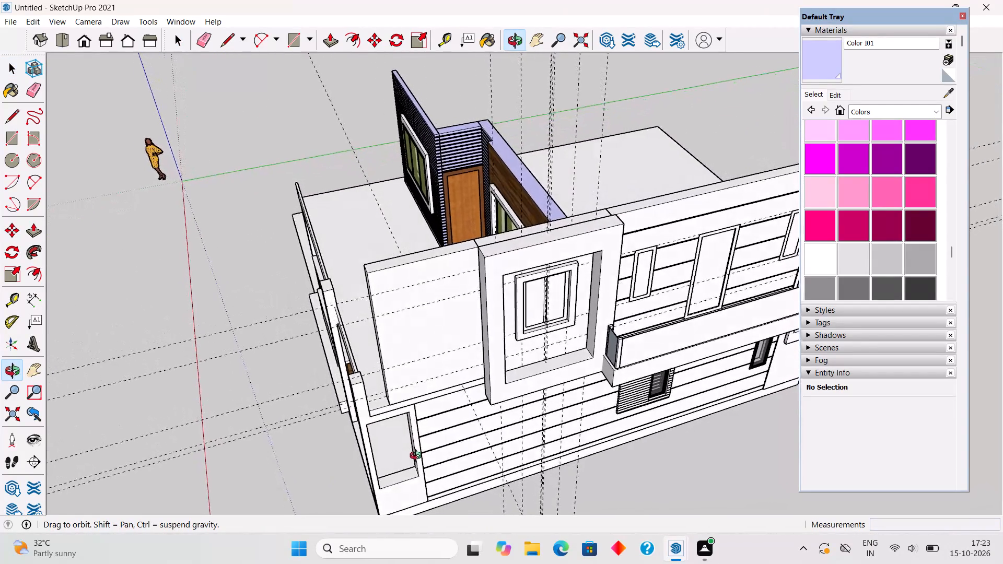
{"action": "middle_click_drag", "start_coordinate": [418, 457], "coordinate": [640, 490]}
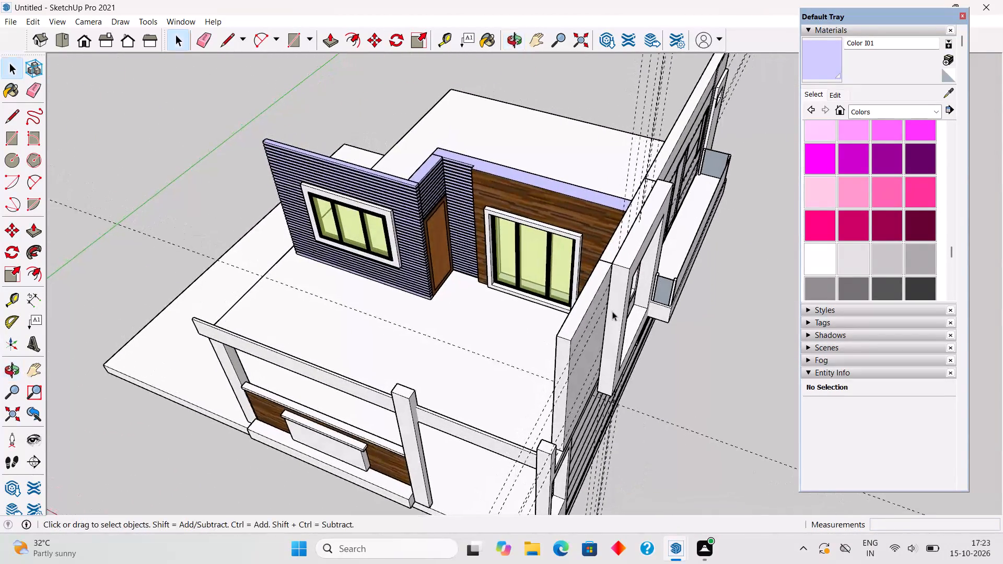
{"action": "scroll", "coordinate": [612, 311], "scroll_direction": "up", "scroll_amount": 10}
{"action": "left_click", "coordinate": [600, 287]}
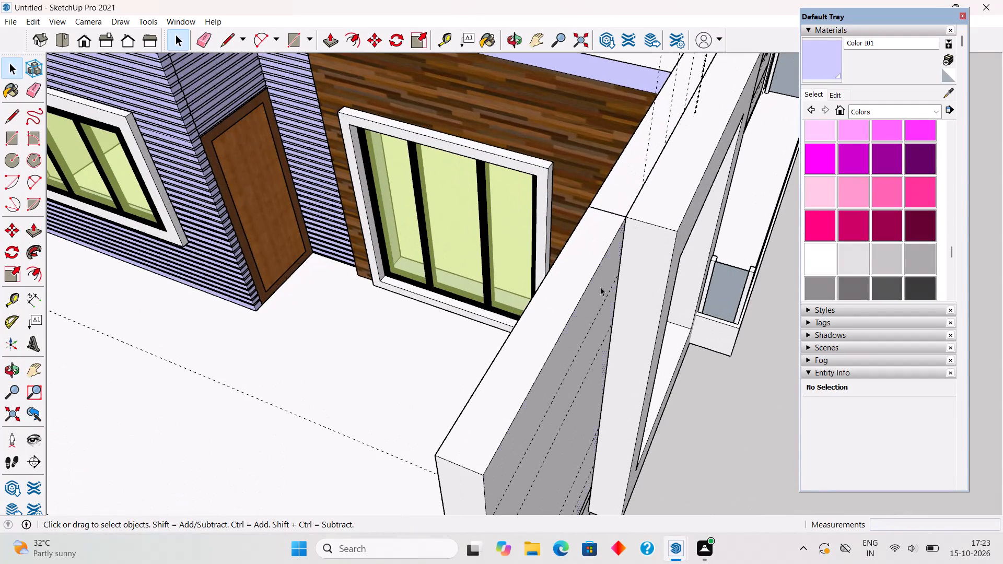
{"action": "middle_click_drag", "start_coordinate": [560, 293], "coordinate": [736, 311]}
{"action": "triple_click", "coordinate": [737, 311]}
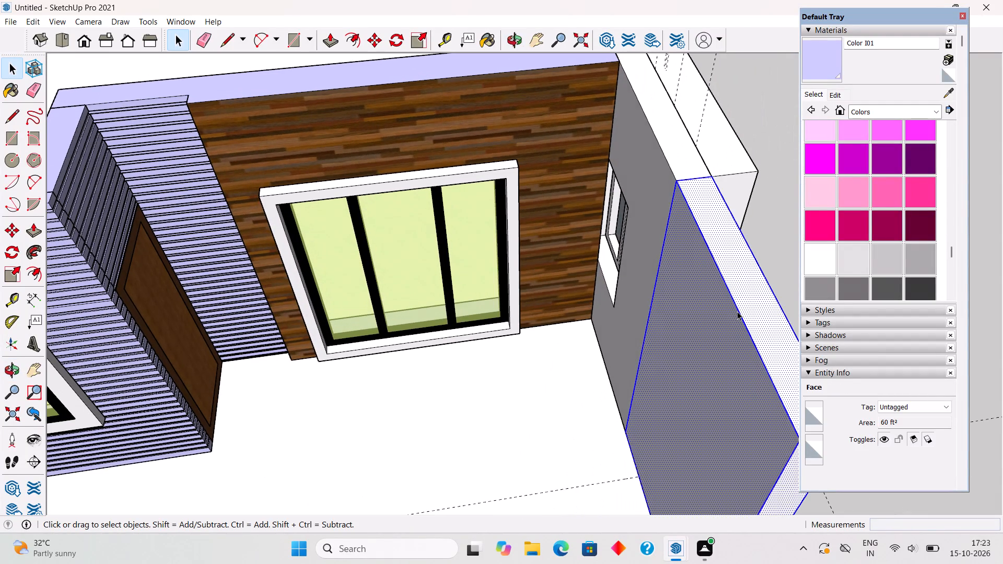
{"action": "scroll", "coordinate": [702, 295], "scroll_direction": "down", "scroll_amount": 6}
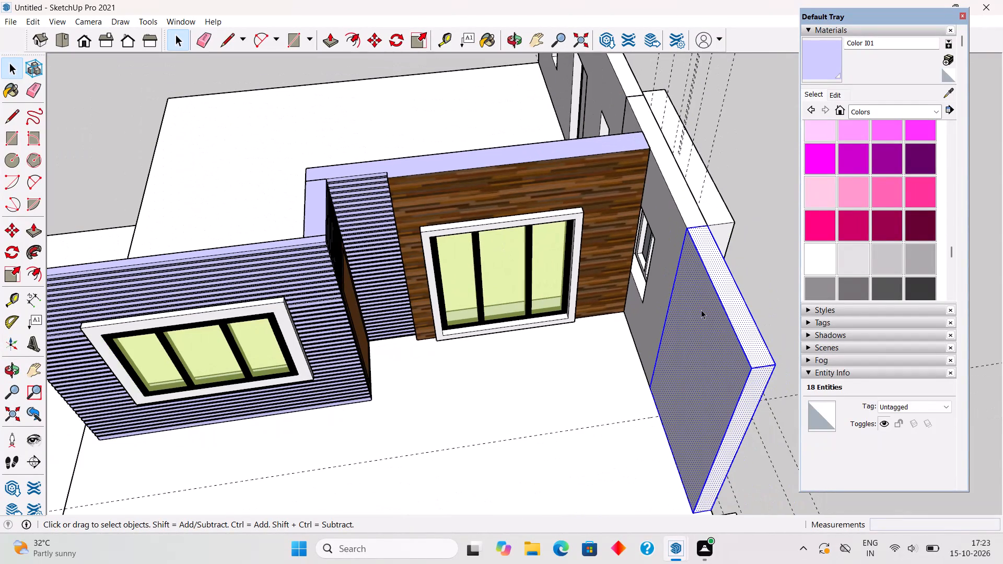
{"action": "right_click", "coordinate": [701, 310]}
{"action": "left_click", "coordinate": [755, 415]}
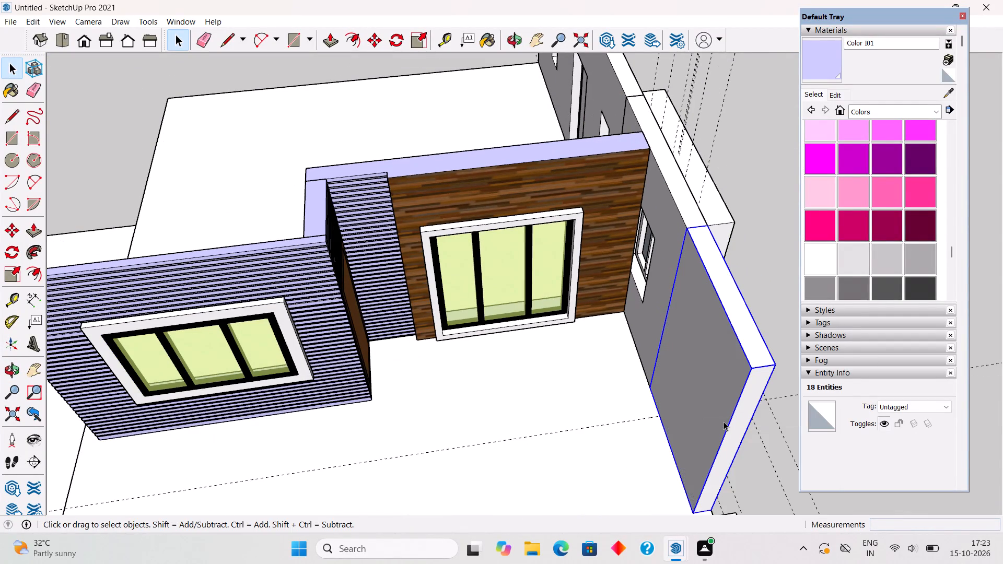
Move the grouped side wall about 10 1/4" along the terrace edge, away from the wall behind the window surround.
{"action": "key", "text": "m"}
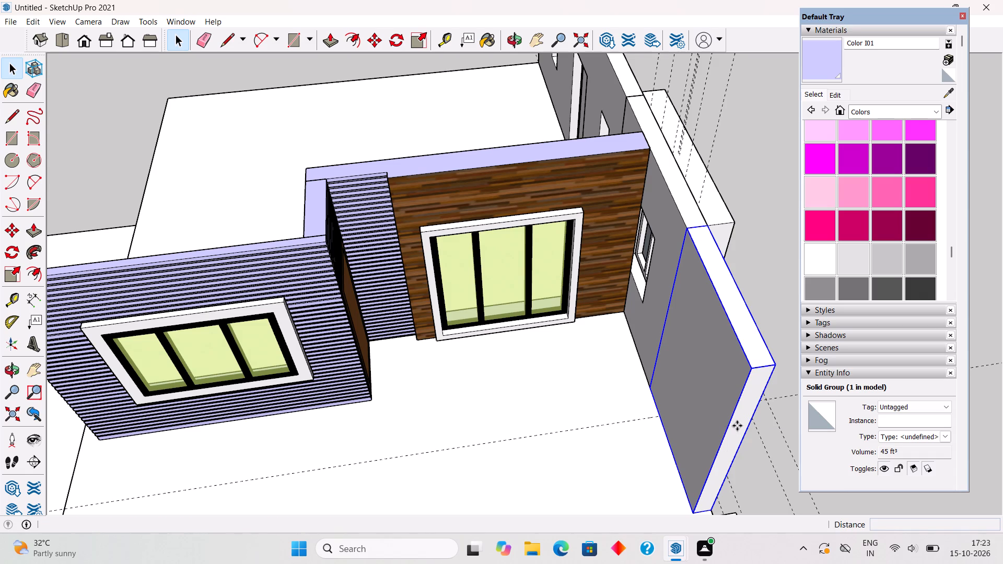
{"action": "left_click", "coordinate": [737, 426]}
{"action": "left_click", "coordinate": [752, 446]}
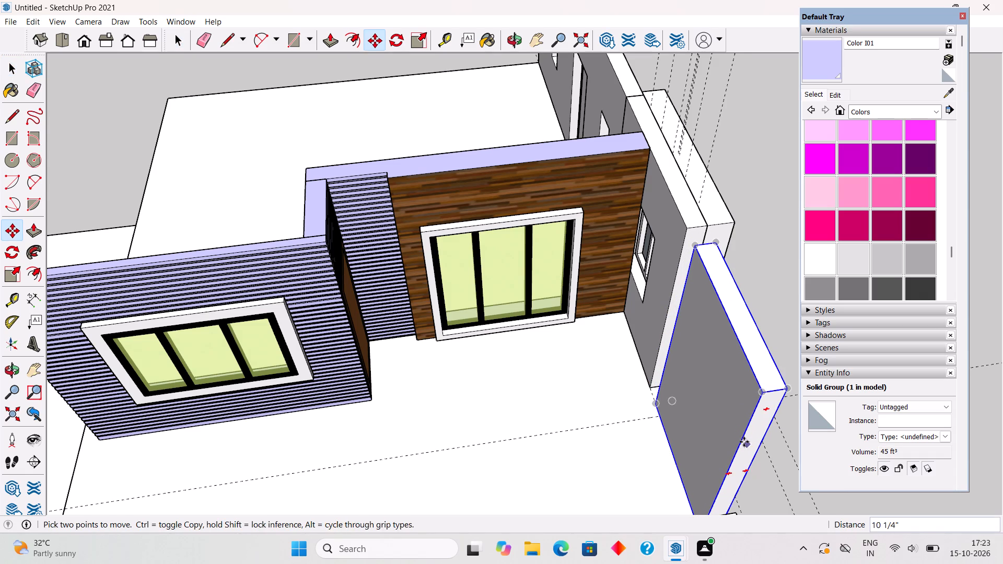
Open the group of the wall behind the window surround and push its terrace-side end face back 1' 6".
{"action": "key", "text": "space"}
{"action": "scroll", "coordinate": [654, 254], "scroll_direction": "up", "scroll_amount": 6}
{"action": "middle_click_drag", "start_coordinate": [705, 231], "coordinate": [666, 269]}
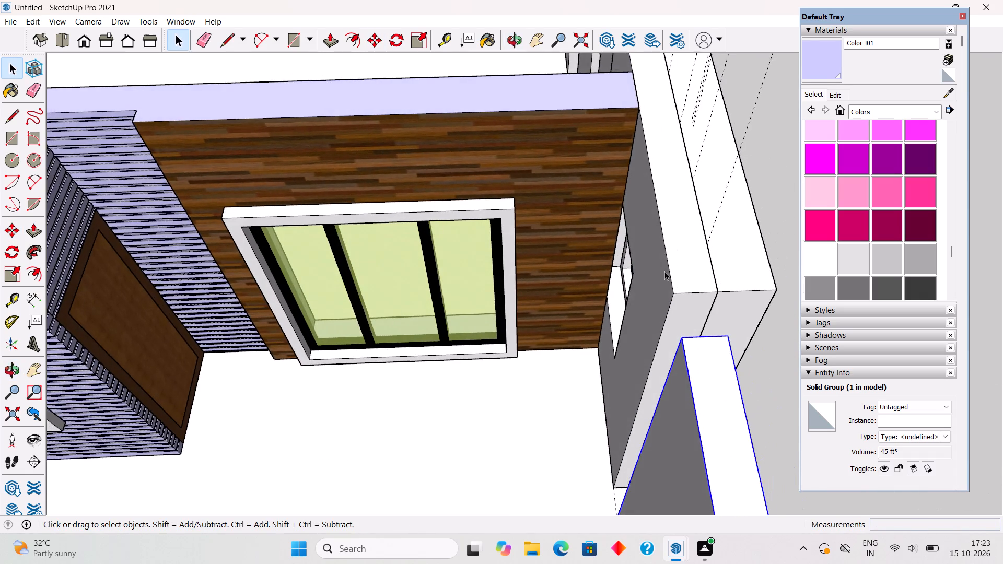
{"action": "scroll", "coordinate": [695, 309], "scroll_direction": "up", "scroll_amount": 3}
{"action": "left_click", "coordinate": [697, 313]}
{"action": "triple_click", "coordinate": [697, 313]}
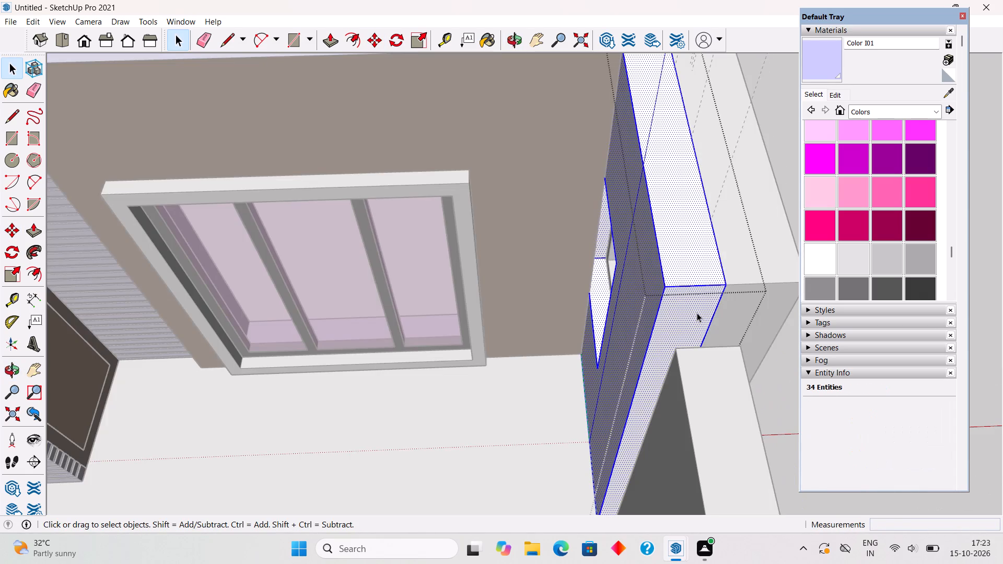
{"action": "key", "text": "p"}
{"action": "left_click", "coordinate": [697, 313]}
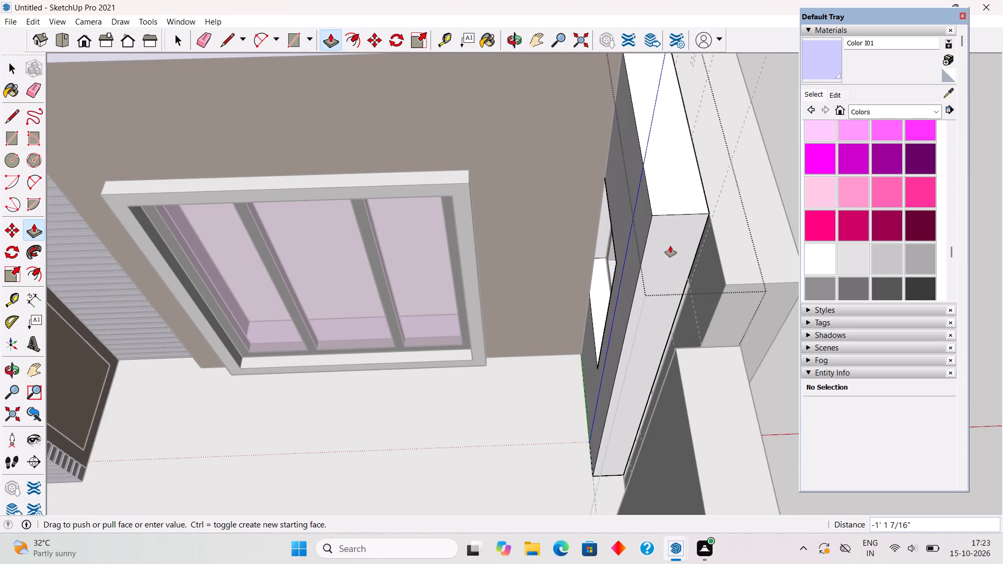
{"action": "type", "text": "1.5'"}
{"action": "key", "text": "Return"}
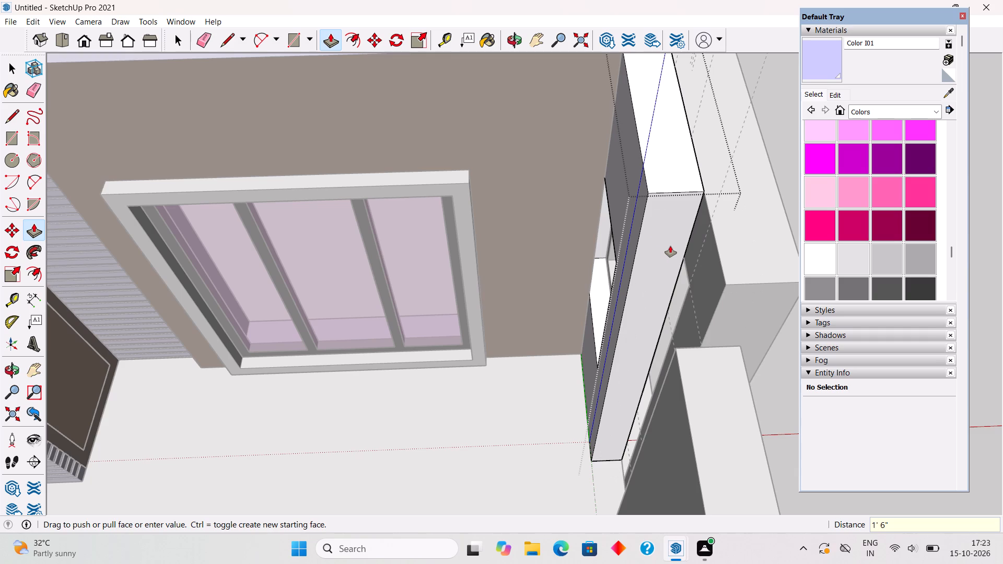
Pull the same end face of the wall behind the window surround back out 6" toward the terrace.
{"action": "scroll", "coordinate": [685, 353], "scroll_direction": "down", "scroll_amount": 9}
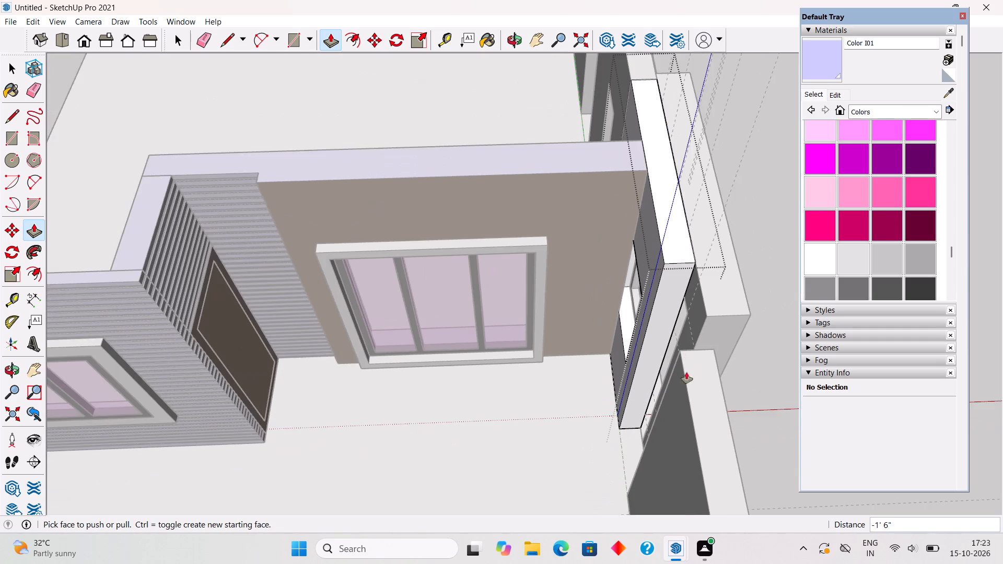
{"action": "middle_click_drag", "start_coordinate": [672, 374], "coordinate": [278, 195]}
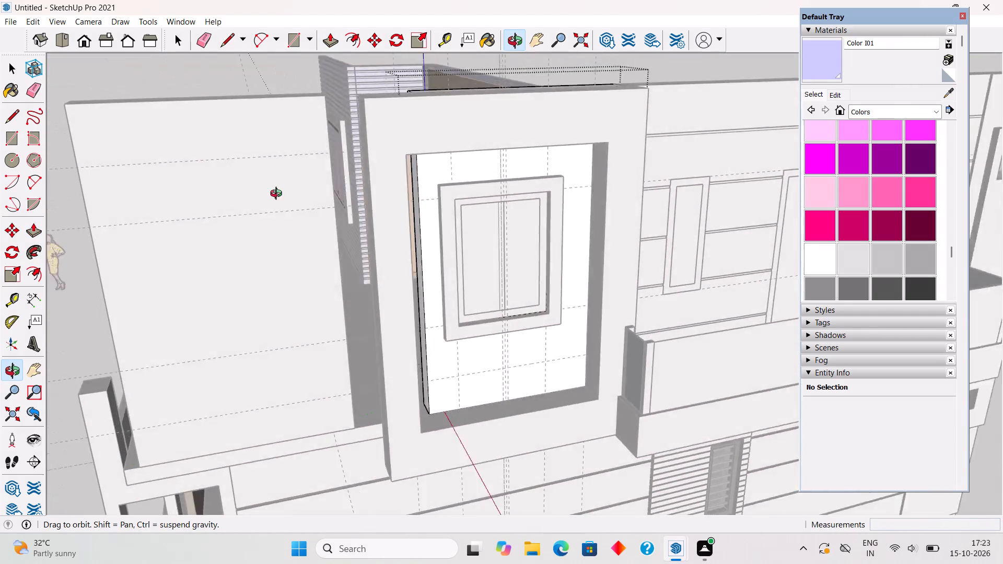
{"action": "middle_click_drag", "start_coordinate": [278, 195], "coordinate": [219, 192]}
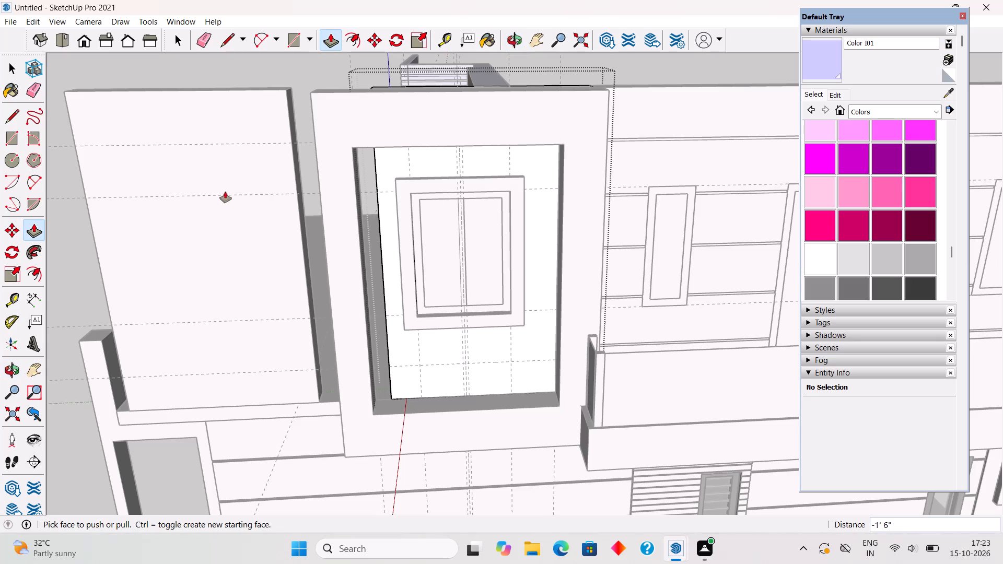
{"action": "middle_click_drag", "start_coordinate": [301, 225], "coordinate": [620, 355]}
{"action": "scroll", "coordinate": [657, 290], "scroll_direction": "up", "scroll_amount": 4}
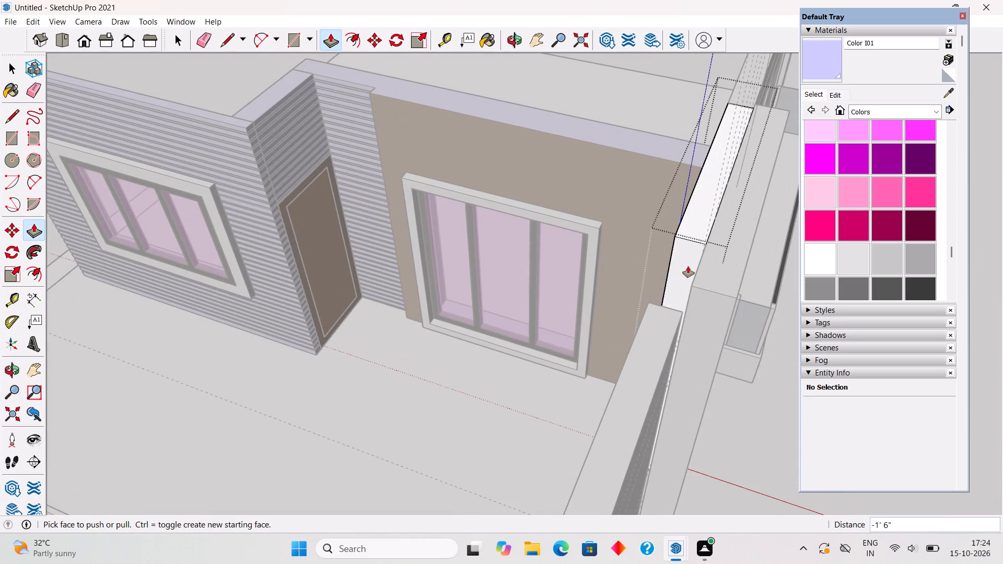
{"action": "left_click", "coordinate": [688, 266]}
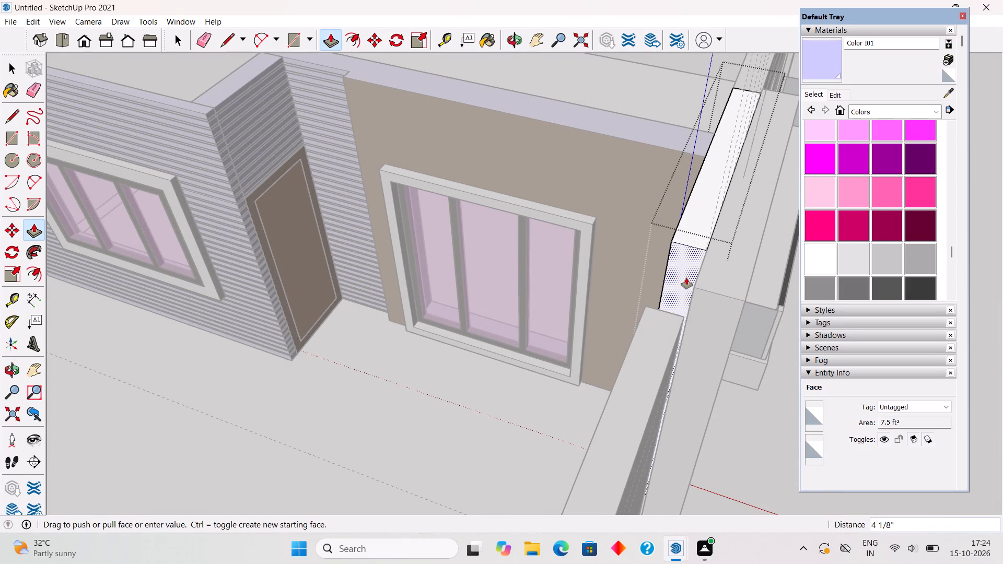
{"action": "type", "text": "6\""}
{"action": "key", "text": "Return"}
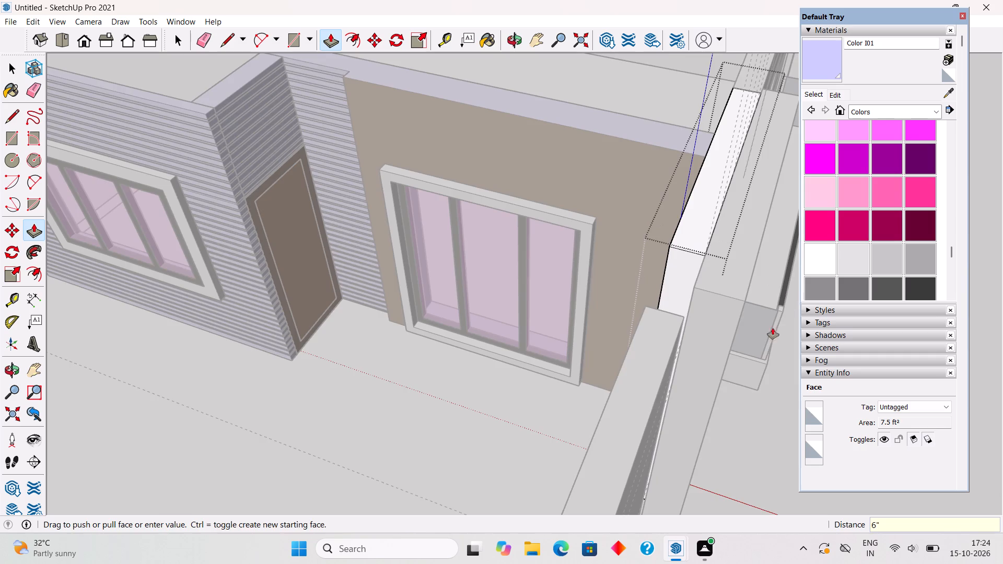
Open the terrace side wall group and extend its end face 1' 10 1/4" to meet the wall behind the window surround.
{"action": "middle_click_drag", "start_coordinate": [751, 342], "coordinate": [633, 397]}
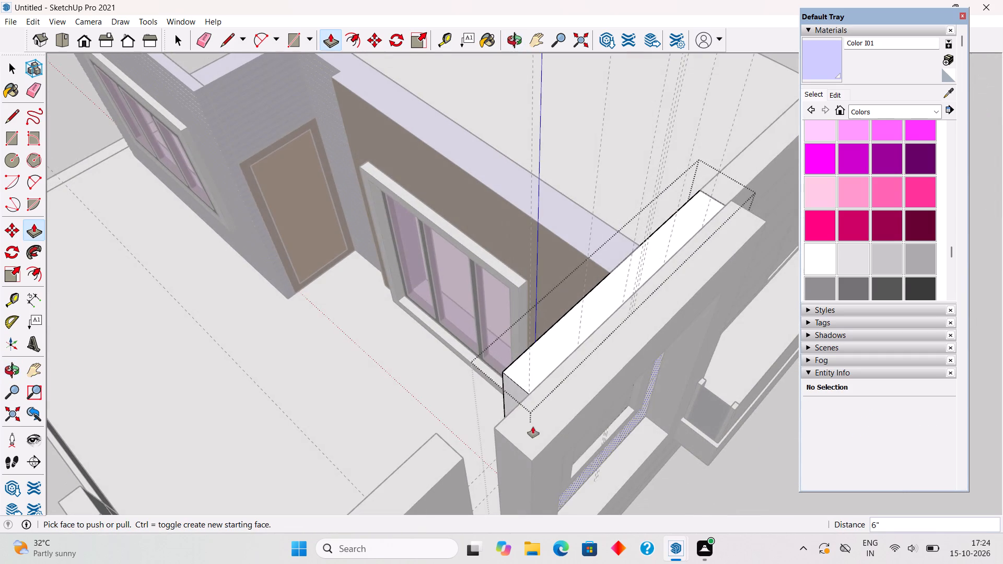
{"action": "scroll", "coordinate": [497, 415], "scroll_direction": "down", "scroll_amount": 3}
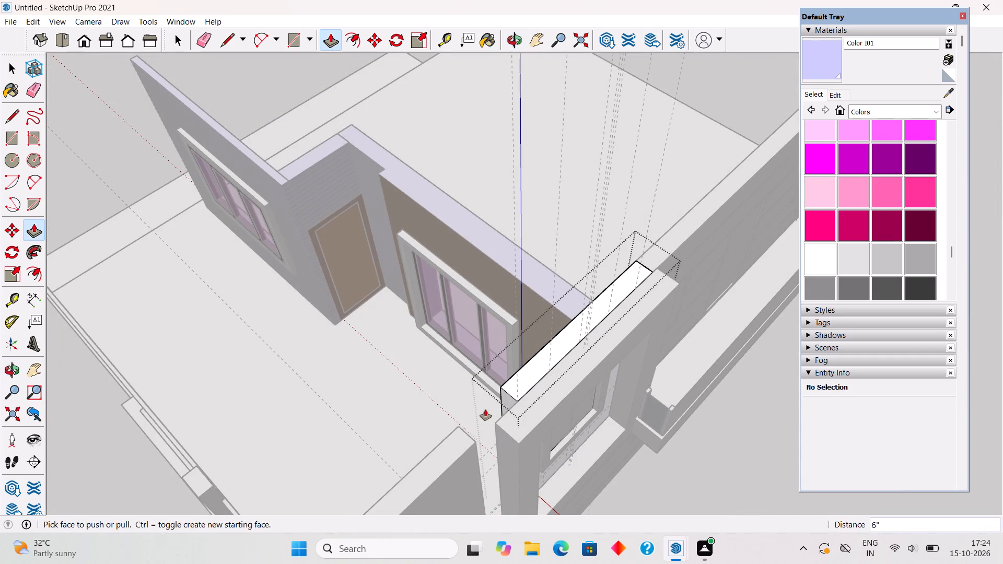
{"action": "middle_click_drag", "start_coordinate": [477, 425], "coordinate": [235, 401]}
{"action": "key", "text": "space"}
{"action": "double_click", "coordinate": [230, 388]}
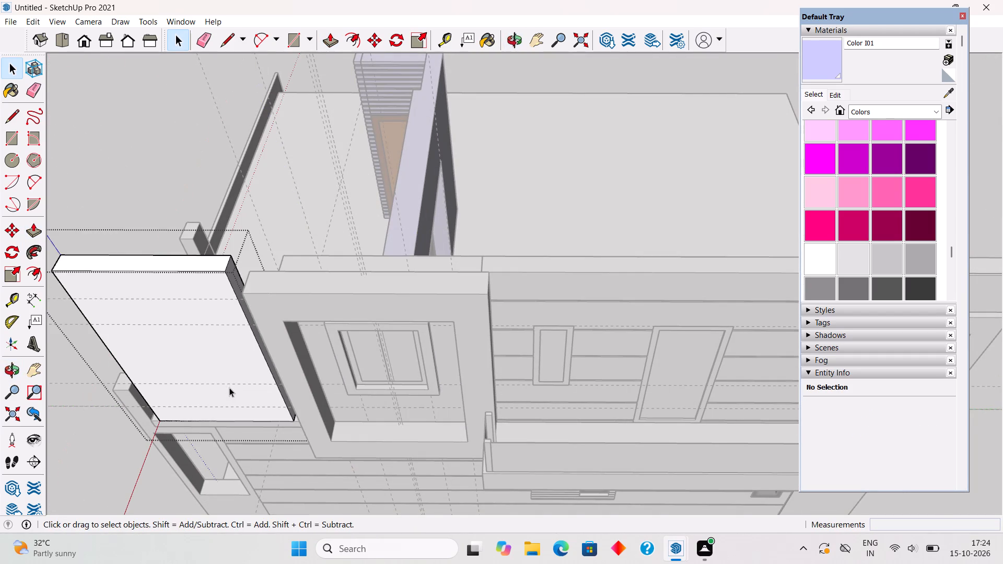
{"action": "middle_click_drag", "start_coordinate": [281, 264], "coordinate": [293, 333]}
{"action": "scroll", "coordinate": [254, 357], "scroll_direction": "up", "scroll_amount": 10}
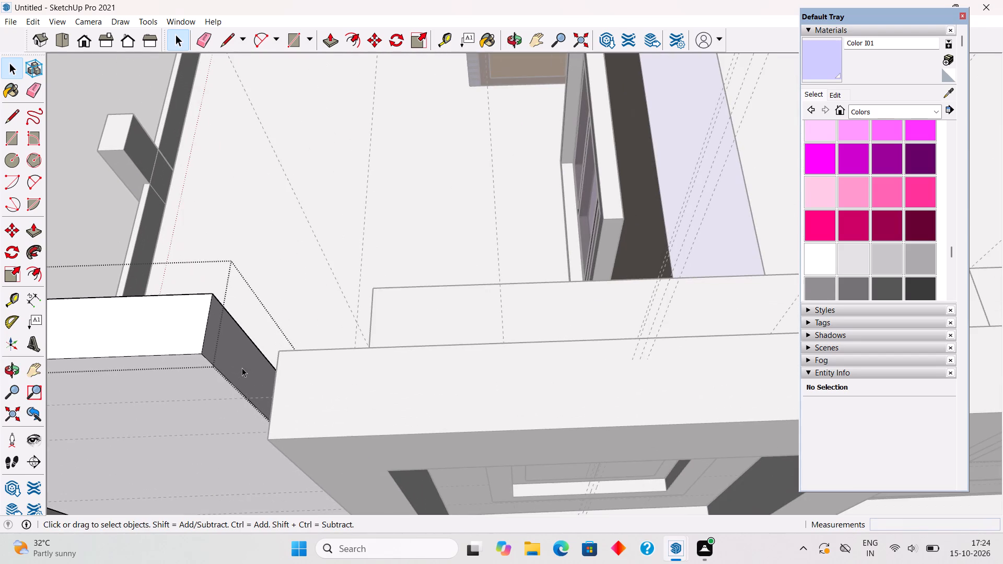
{"action": "key", "text": "p"}
{"action": "left_click", "coordinate": [244, 365]}
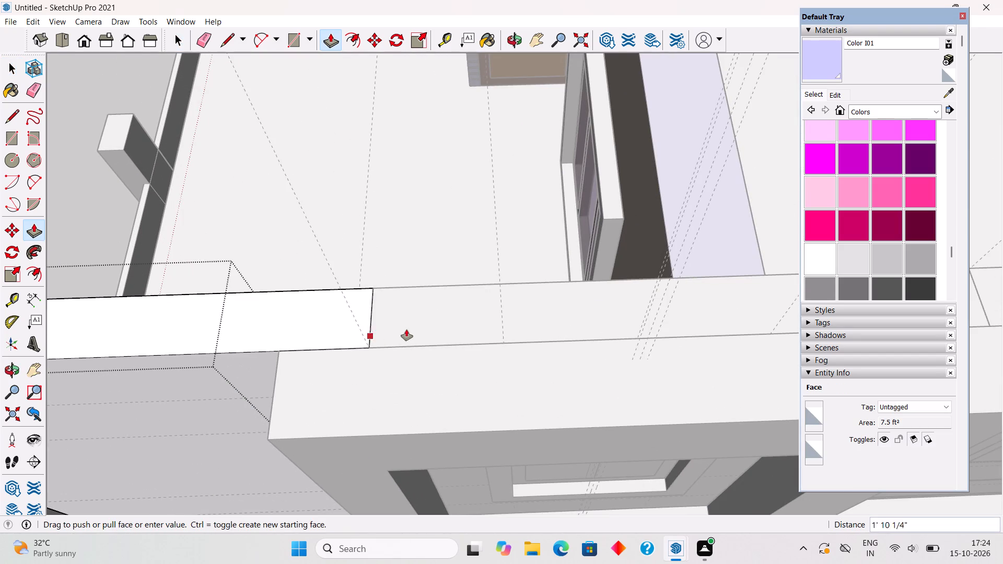
{"action": "left_click", "coordinate": [373, 334]}
{"action": "key", "text": "space"}
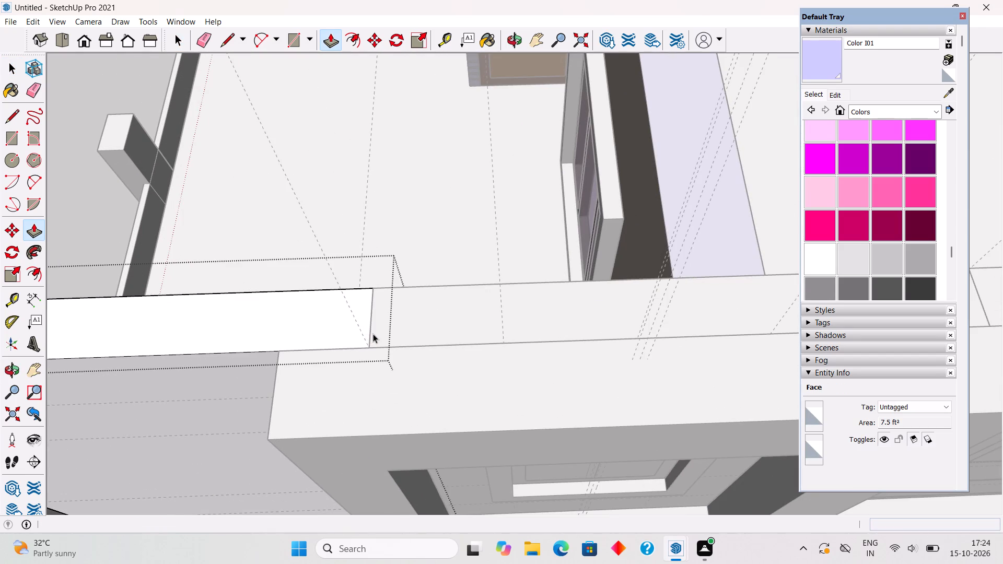
{"action": "scroll", "coordinate": [374, 329], "scroll_direction": "down", "scroll_amount": 16}
{"action": "left_click", "coordinate": [219, 166]}
Open the terrace side wall group, raise its top face 3', and close the group.
{"action": "scroll", "coordinate": [219, 166], "scroll_direction": "down", "scroll_amount": 5}
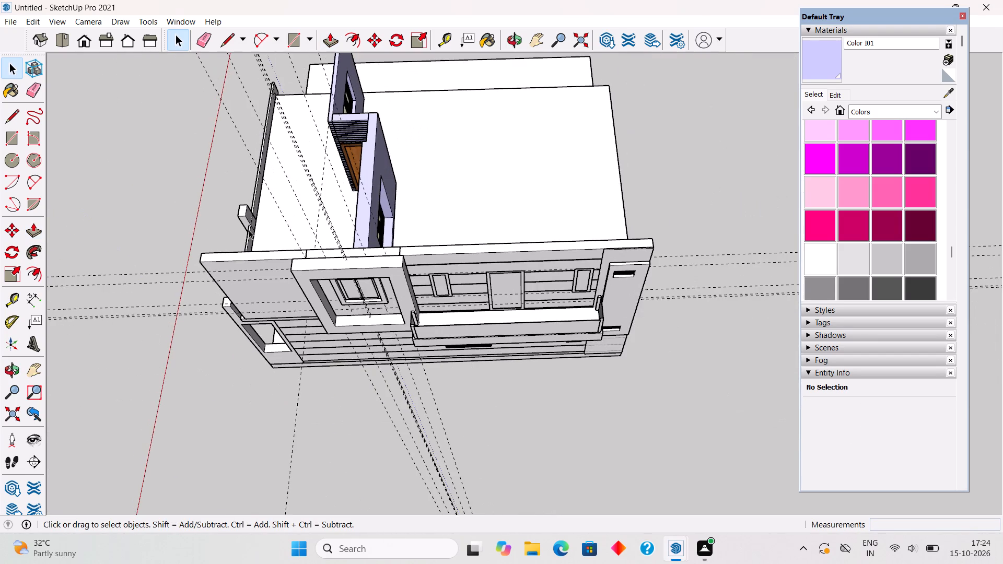
{"action": "scroll", "coordinate": [339, 362], "scroll_direction": "down", "scroll_amount": 3}
{"action": "middle_click_drag", "start_coordinate": [344, 363], "coordinate": [427, 179]}
{"action": "middle_click_drag", "start_coordinate": [363, 292], "coordinate": [360, 273]}
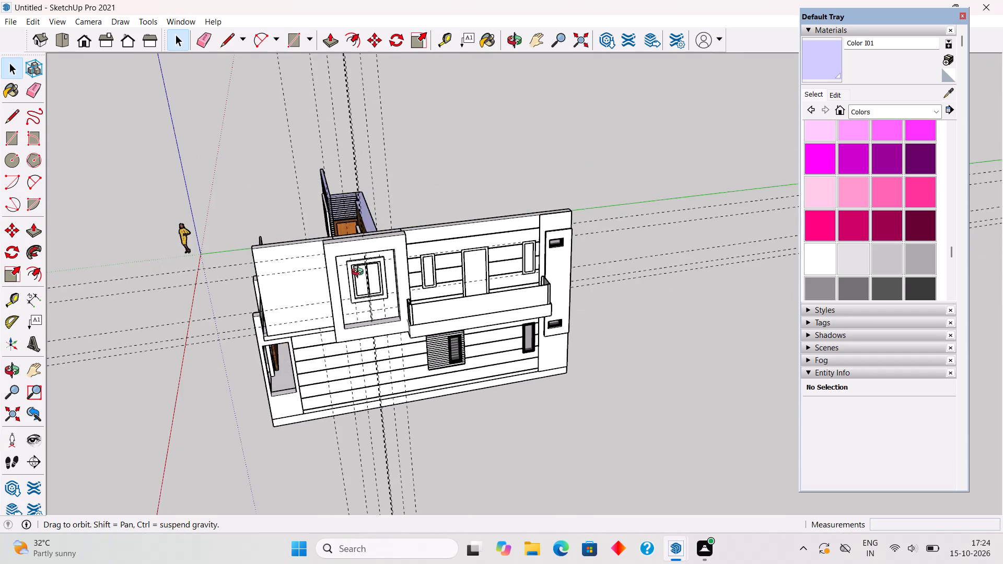
{"action": "middle_click_drag", "start_coordinate": [360, 273], "coordinate": [321, 164]}
{"action": "middle_click_drag", "start_coordinate": [313, 193], "coordinate": [339, 271]}
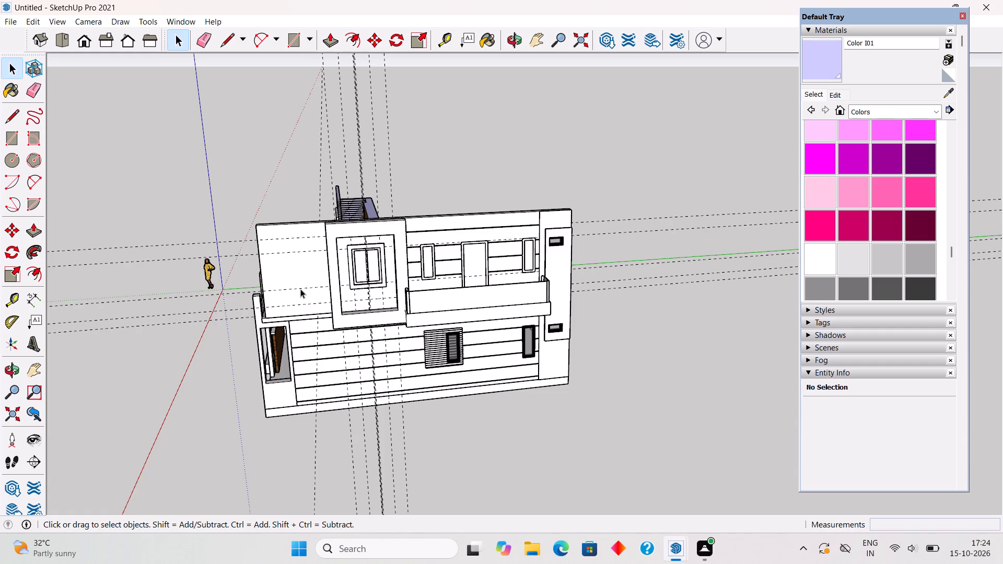
{"action": "middle_click_drag", "start_coordinate": [328, 294], "coordinate": [436, 488]}
{"action": "middle_click_drag", "start_coordinate": [366, 297], "coordinate": [390, 406]}
{"action": "scroll", "coordinate": [396, 438], "scroll_direction": "up", "scroll_amount": 4}
{"action": "triple_click", "coordinate": [399, 441]}
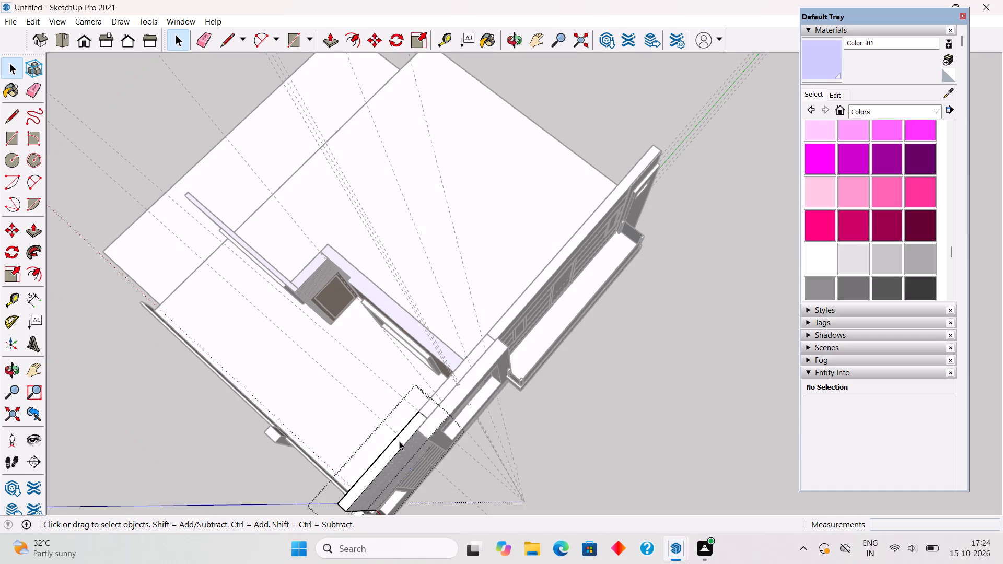
{"action": "key", "text": "p"}
{"action": "left_click", "coordinate": [403, 442]}
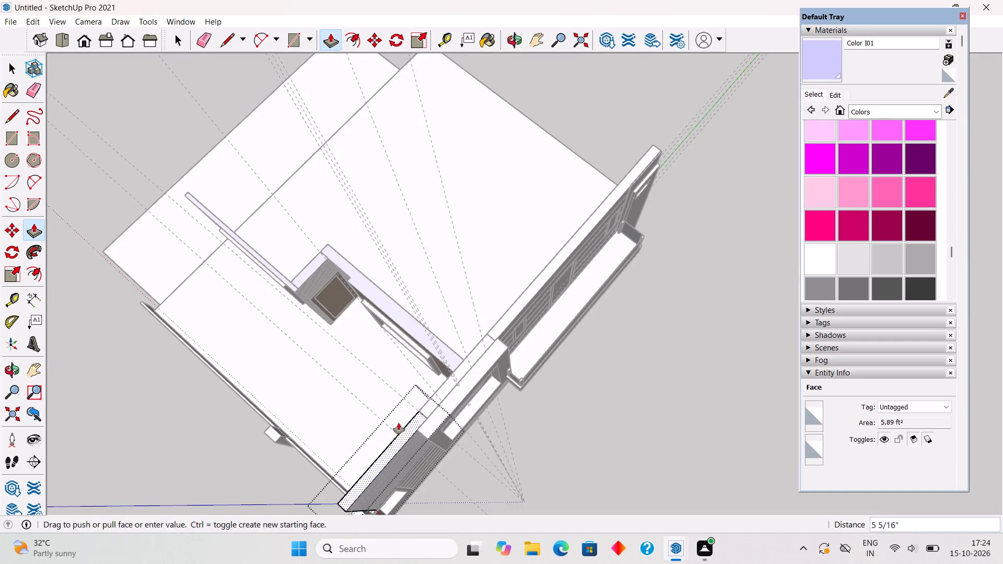
{"action": "type", "text": "3'"}
{"action": "key", "text": "Return"}
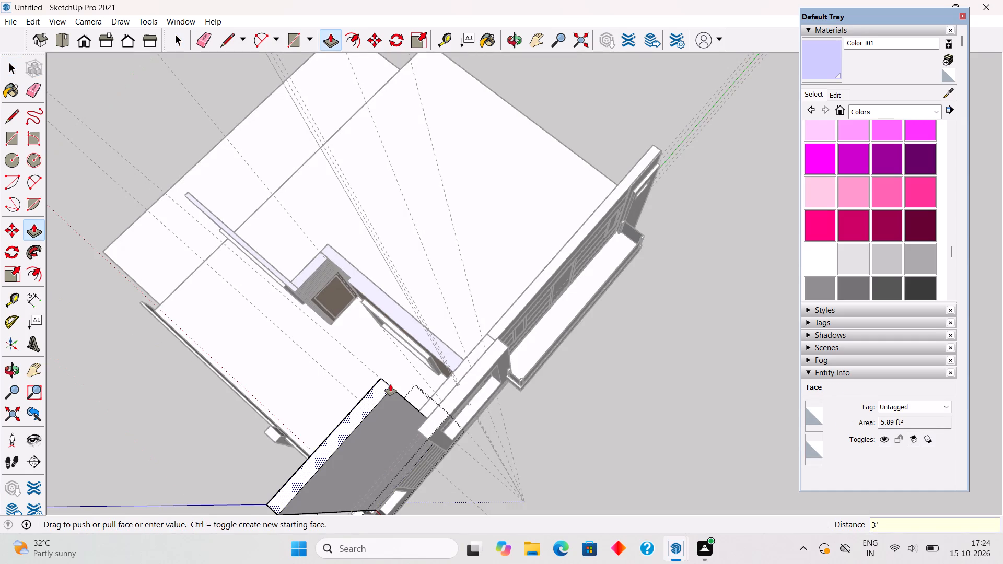
{"action": "key", "text": "space"}
{"action": "scroll", "coordinate": [367, 360], "scroll_direction": "down", "scroll_amount": 6}
{"action": "middle_click_drag", "start_coordinate": [426, 454], "coordinate": [410, 297]}
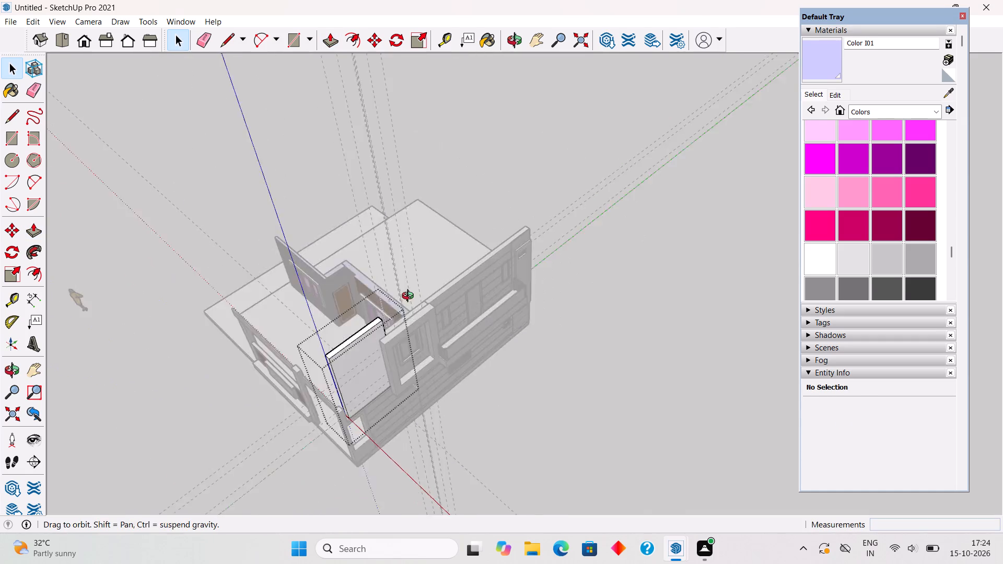
{"action": "middle_click_drag", "start_coordinate": [410, 297], "coordinate": [446, 250]}
{"action": "left_click", "coordinate": [539, 330]}
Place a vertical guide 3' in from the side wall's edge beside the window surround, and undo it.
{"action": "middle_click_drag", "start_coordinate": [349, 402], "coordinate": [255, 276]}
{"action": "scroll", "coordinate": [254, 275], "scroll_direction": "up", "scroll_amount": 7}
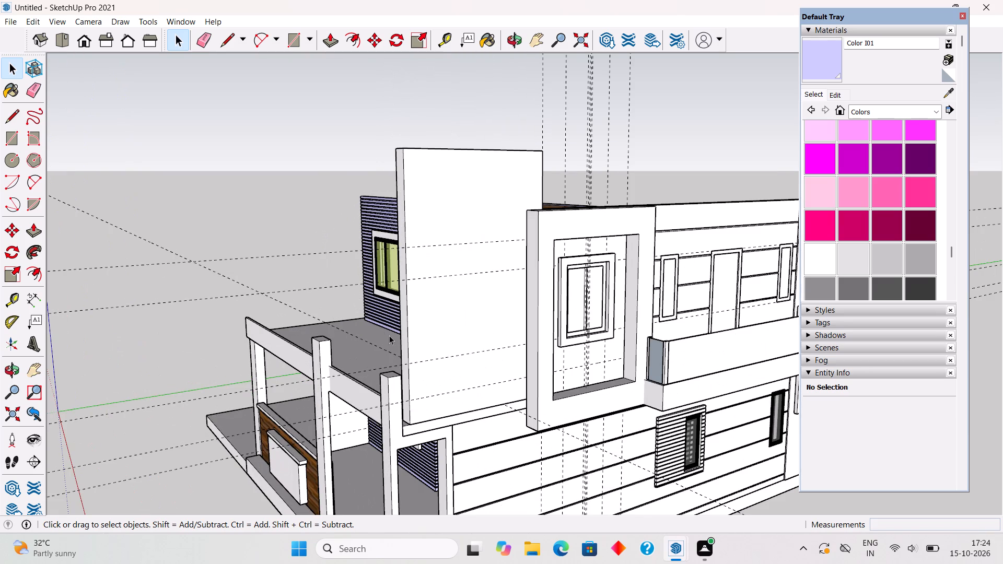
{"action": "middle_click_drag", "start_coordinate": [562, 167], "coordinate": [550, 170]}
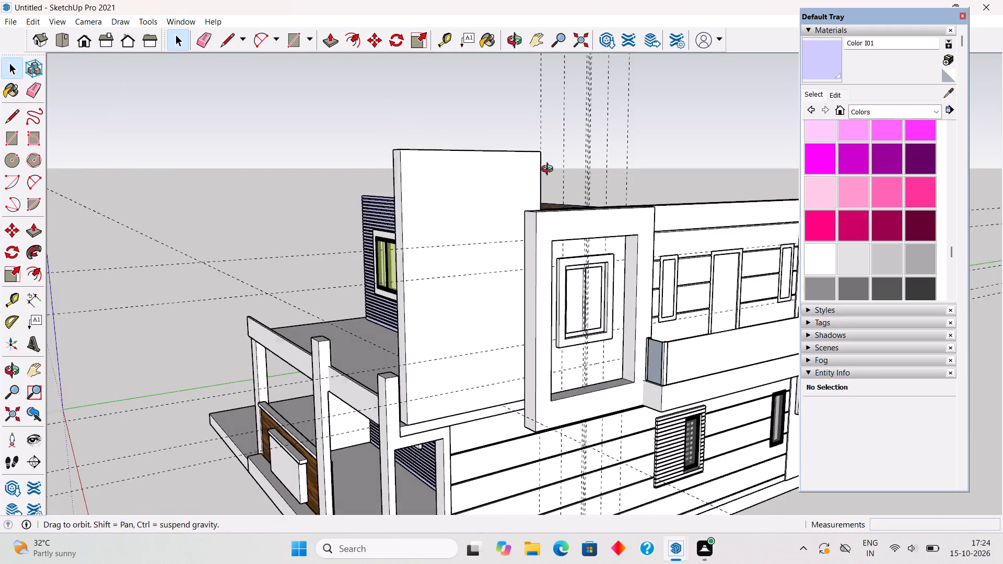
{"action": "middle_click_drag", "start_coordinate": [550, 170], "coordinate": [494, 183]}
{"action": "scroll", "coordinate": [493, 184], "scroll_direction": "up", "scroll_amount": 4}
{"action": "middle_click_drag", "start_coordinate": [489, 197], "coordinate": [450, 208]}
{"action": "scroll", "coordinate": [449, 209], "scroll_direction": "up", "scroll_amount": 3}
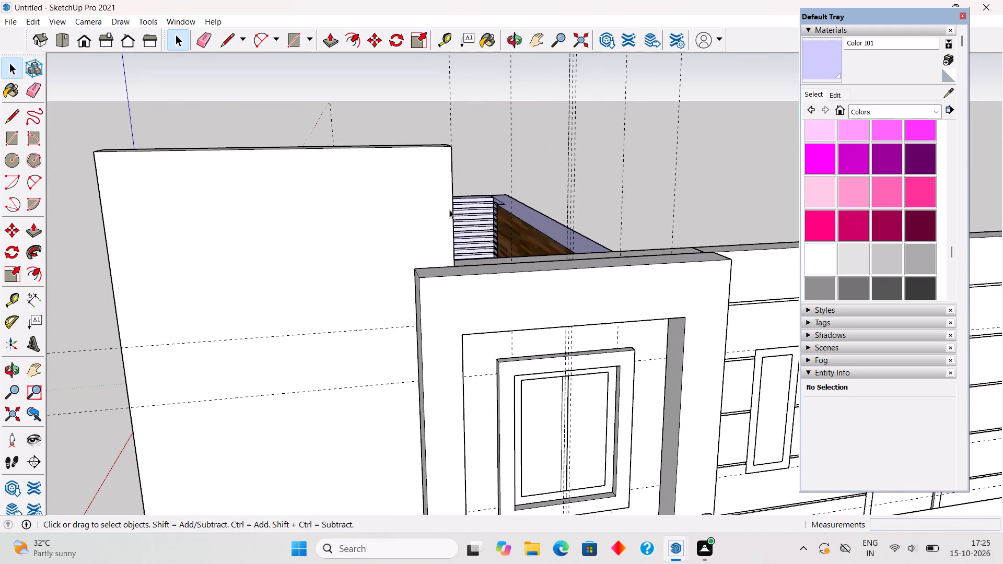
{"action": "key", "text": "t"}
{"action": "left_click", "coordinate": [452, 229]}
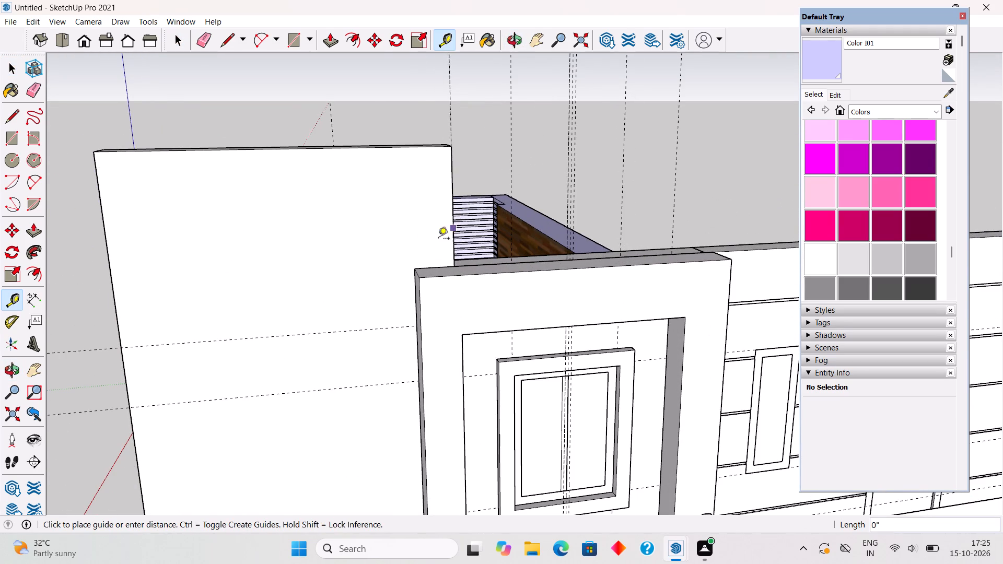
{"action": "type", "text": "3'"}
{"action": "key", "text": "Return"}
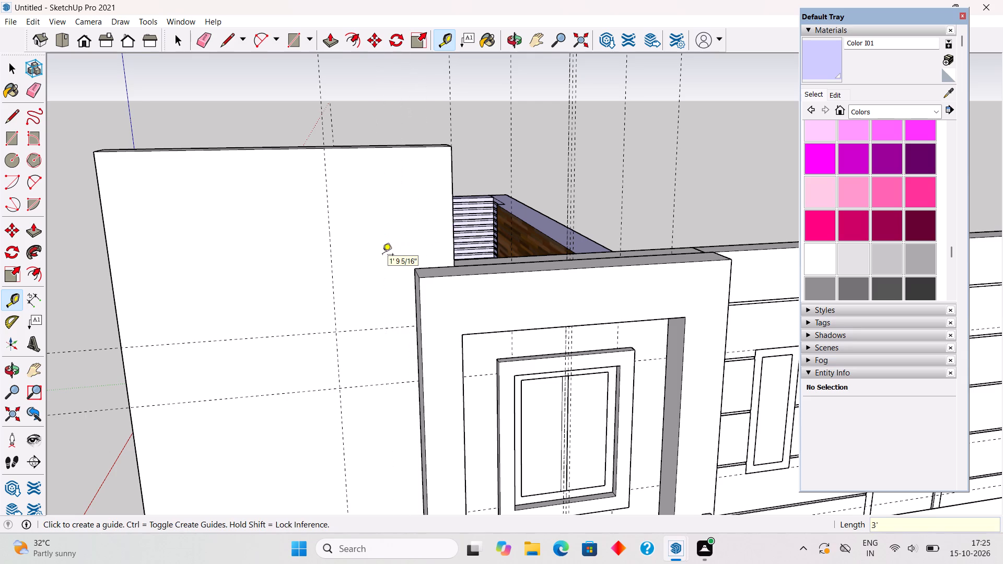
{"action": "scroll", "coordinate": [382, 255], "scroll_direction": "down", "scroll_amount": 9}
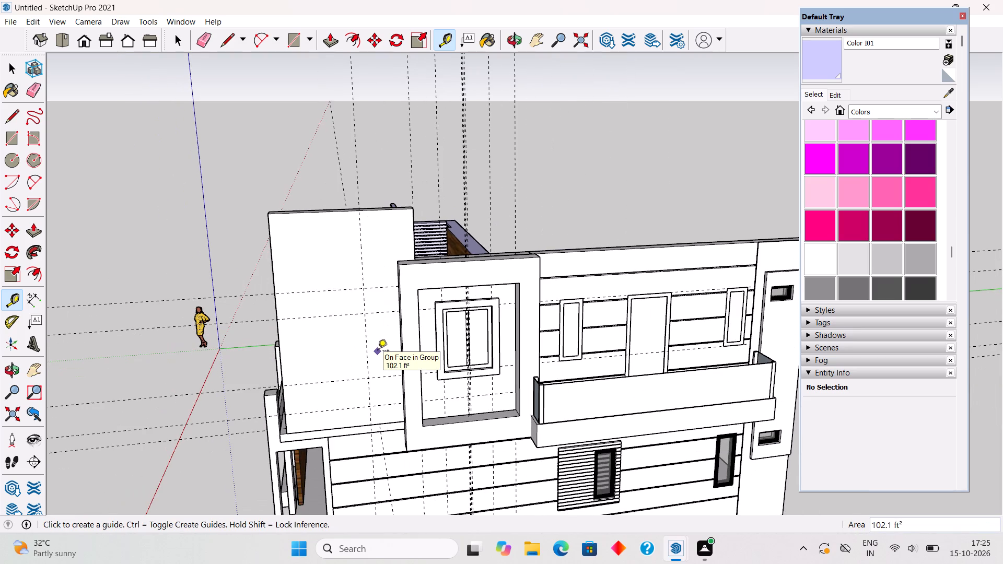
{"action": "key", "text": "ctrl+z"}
Place a vertical guide 2' in from the side wall's edge beside the window surround, and another 3" beyond it.
{"action": "left_click", "coordinate": [414, 242]}
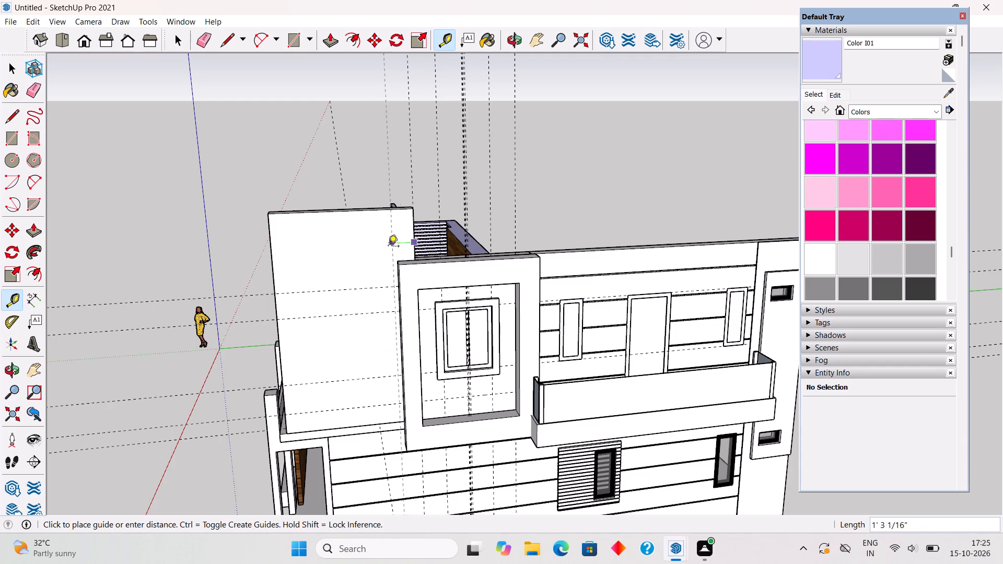
{"action": "type", "text": "2'"}
{"action": "key", "text": "Return"}
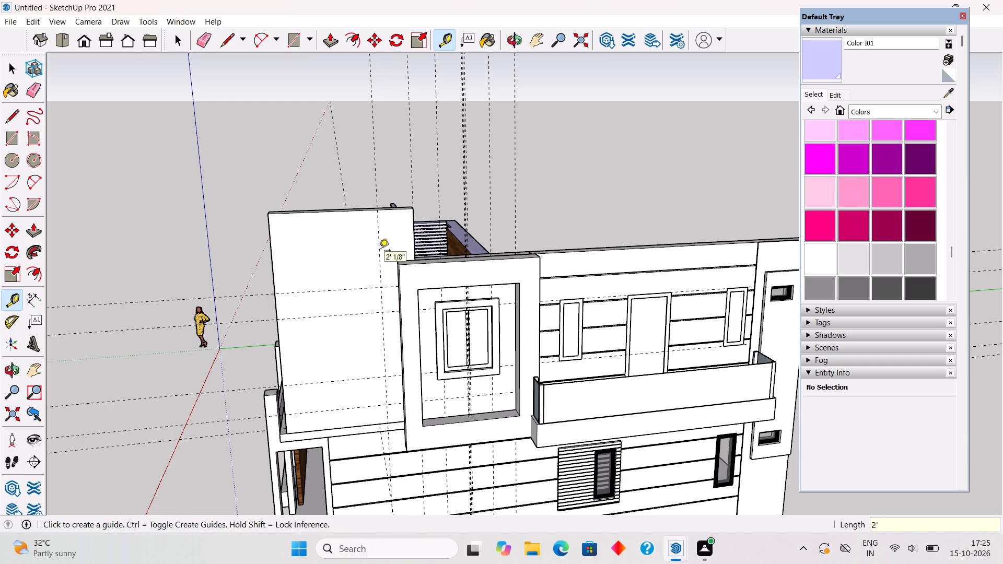
{"action": "left_click", "coordinate": [379, 251]}
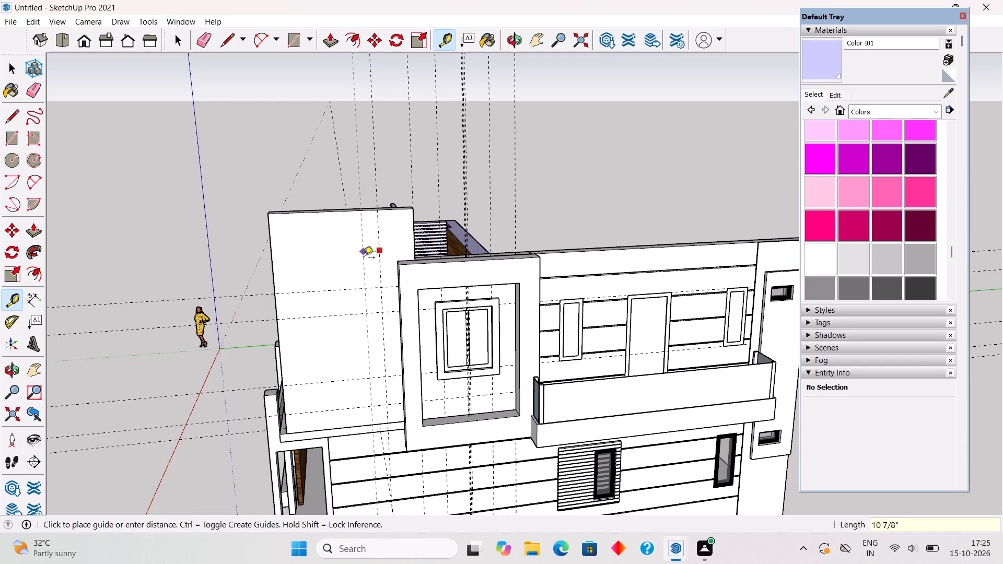
{"action": "type", "text": "3\""}
{"action": "key", "text": "Return"}
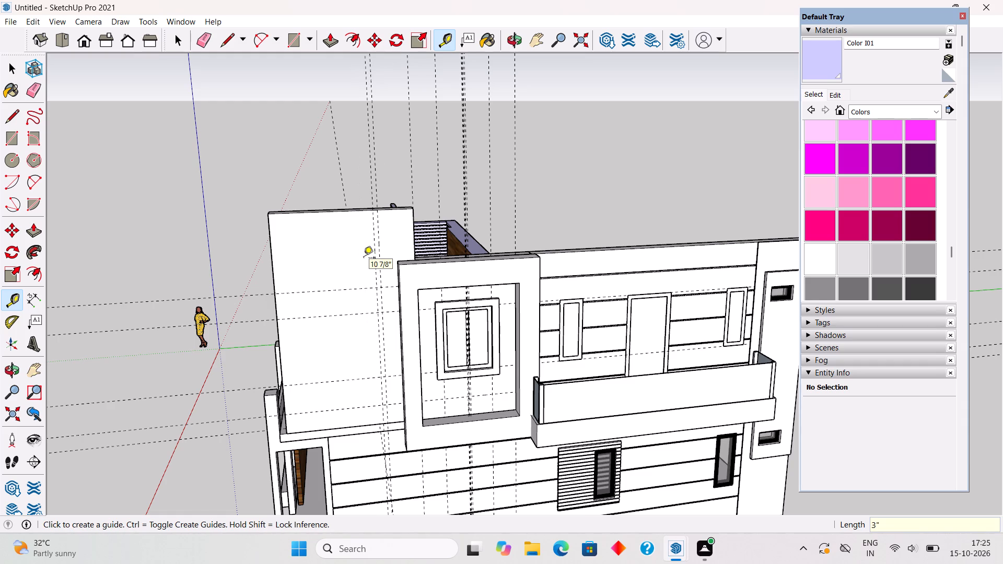
Delete the vertical guide that sits 2' in from the side wall's edge.
{"action": "key", "text": "space"}
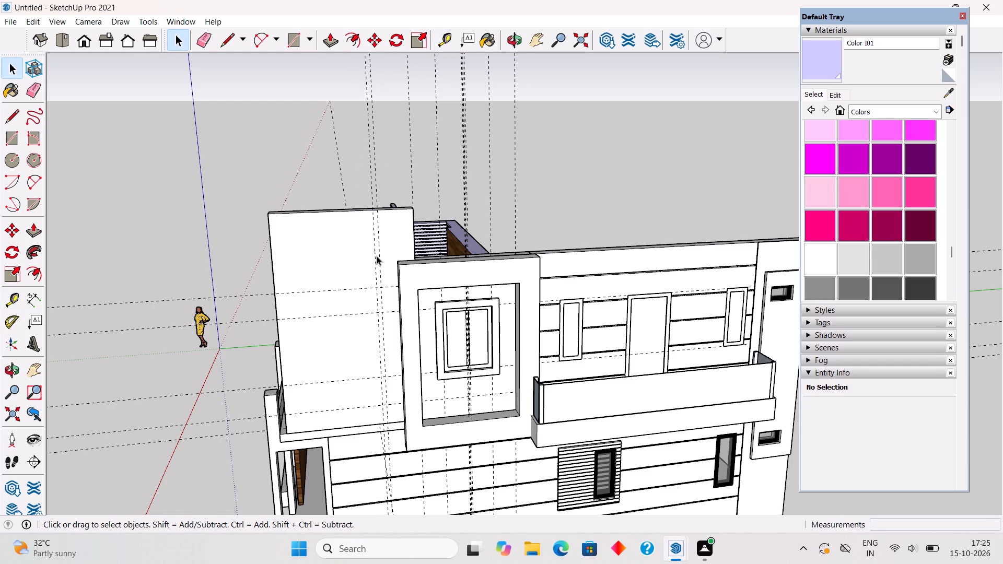
{"action": "left_click", "coordinate": [378, 260]}
{"action": "key", "text": "Delete"}
Open the side wall group and extend its free end face 8 3/4" outward to the corner post.
{"action": "middle_click_drag", "start_coordinate": [278, 349], "coordinate": [414, 361]}
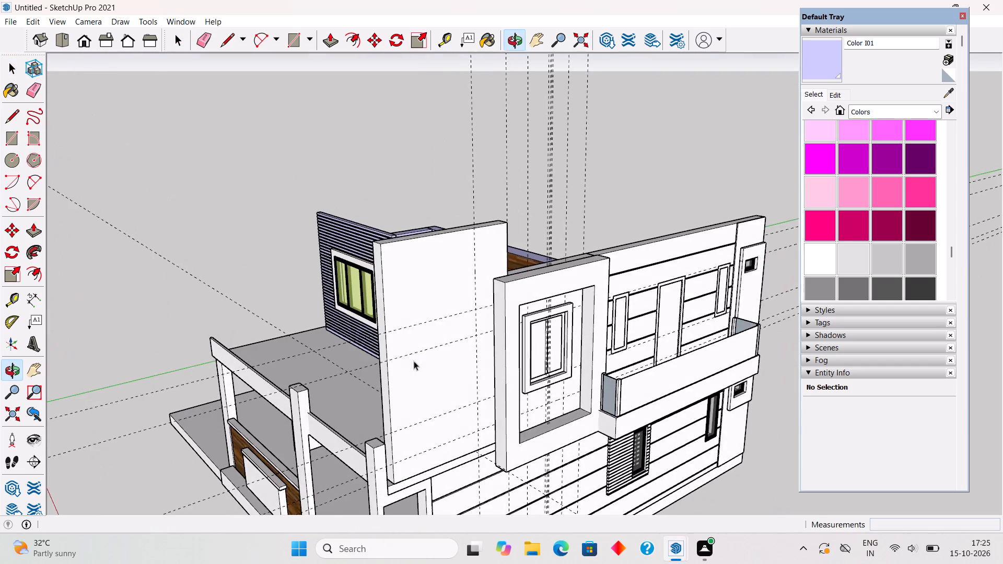
{"action": "scroll", "coordinate": [393, 385], "scroll_direction": "up", "scroll_amount": 5}
{"action": "triple_click", "coordinate": [383, 431]}
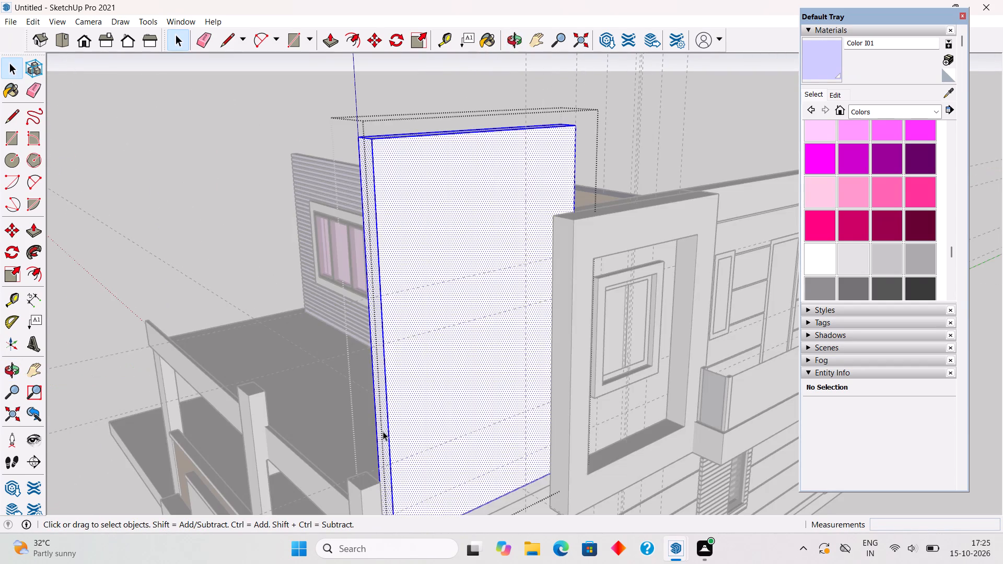
{"action": "key", "text": "p"}
{"action": "left_click", "coordinate": [383, 431]}
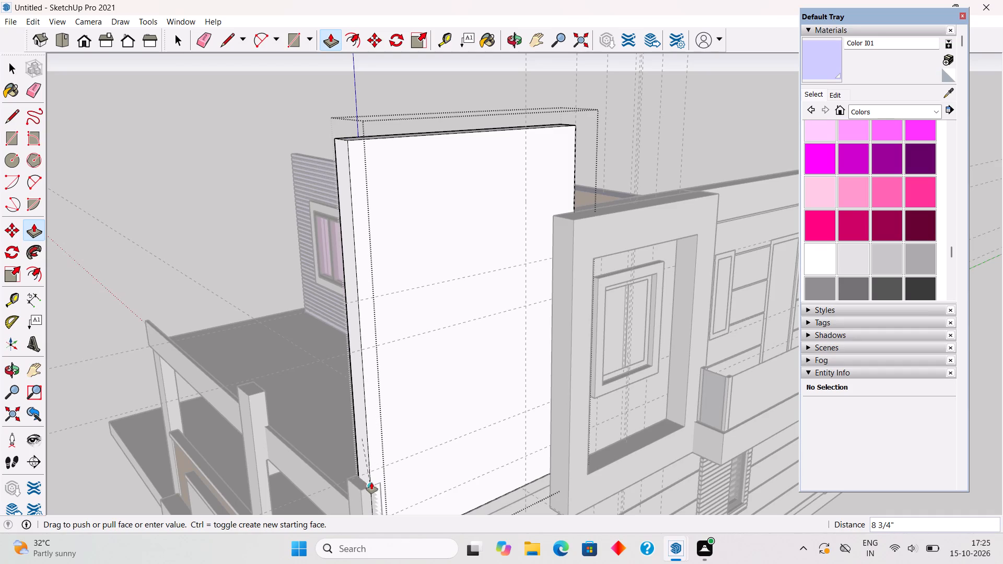
{"action": "left_click", "coordinate": [371, 483]}
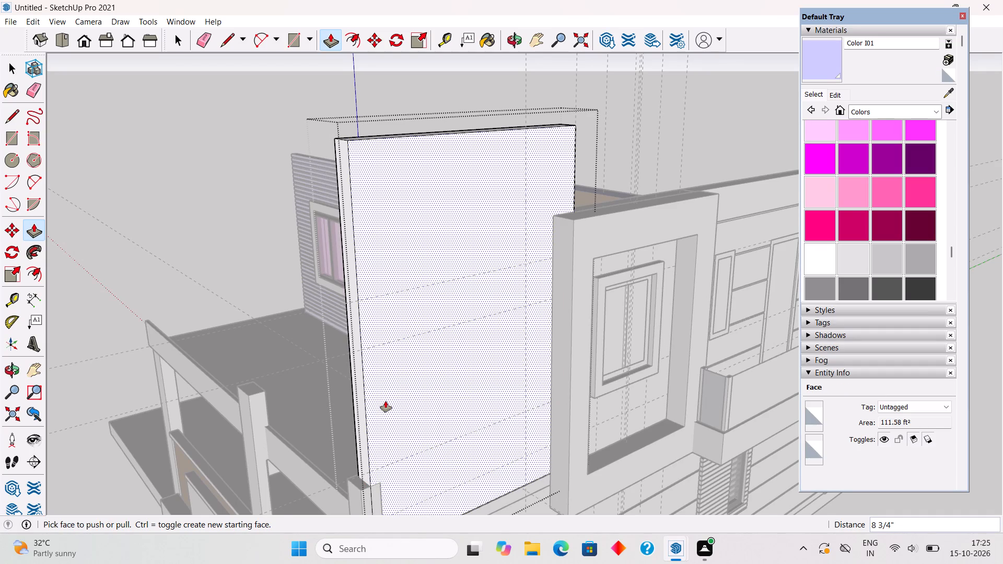
Pull the side wall's outer face out 6" to meet the window surround's lower corner.
{"action": "scroll", "coordinate": [386, 401], "scroll_direction": "down", "scroll_amount": 8}
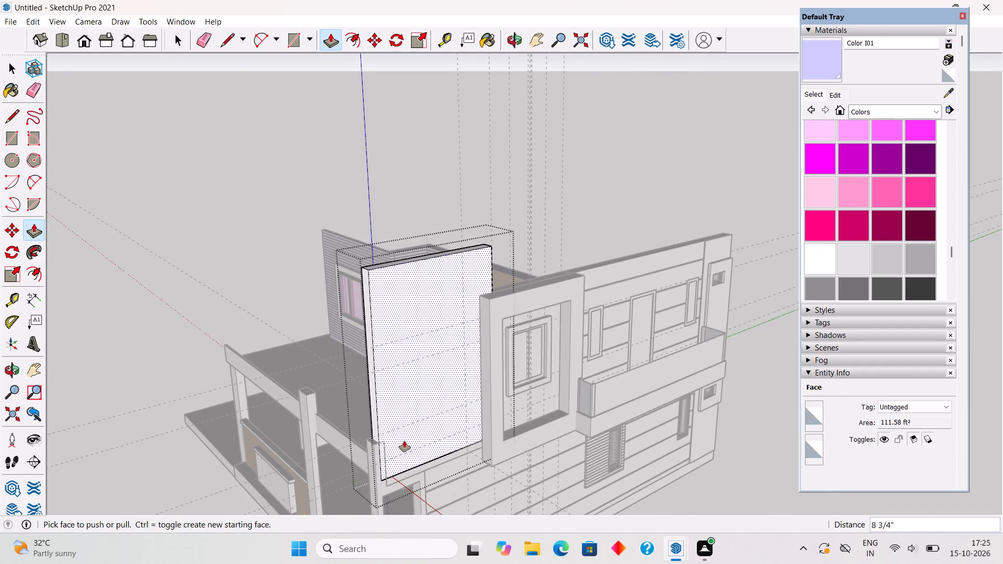
{"action": "left_click", "coordinate": [404, 441]}
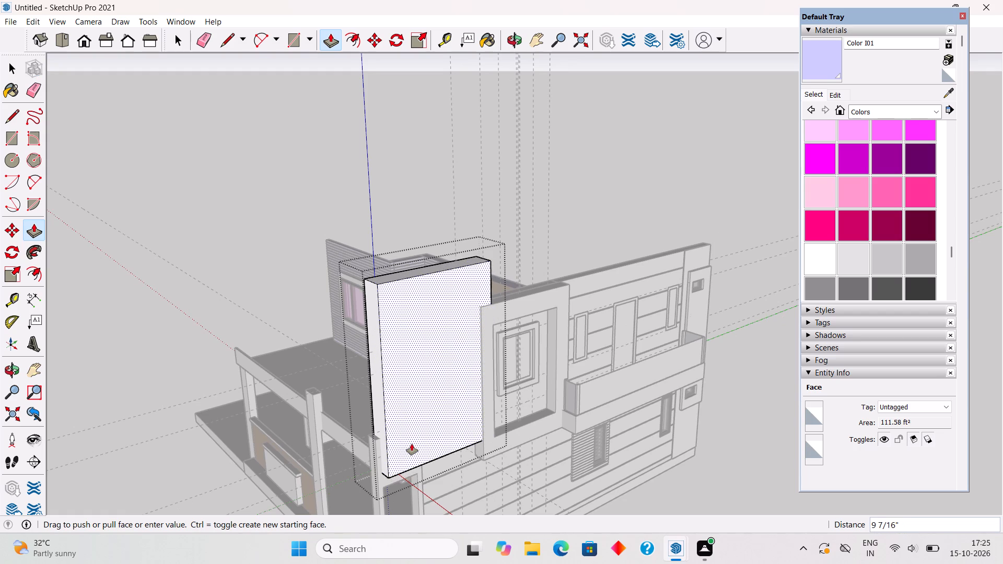
{"action": "middle_click_drag", "start_coordinate": [412, 444], "coordinate": [391, 331]}
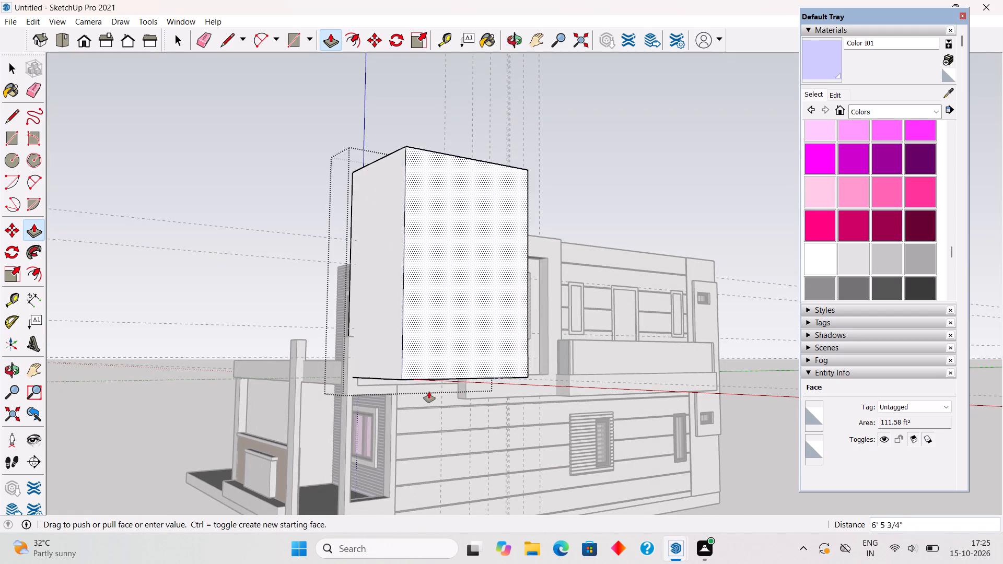
{"action": "scroll", "coordinate": [463, 401], "scroll_direction": "up", "scroll_amount": 8}
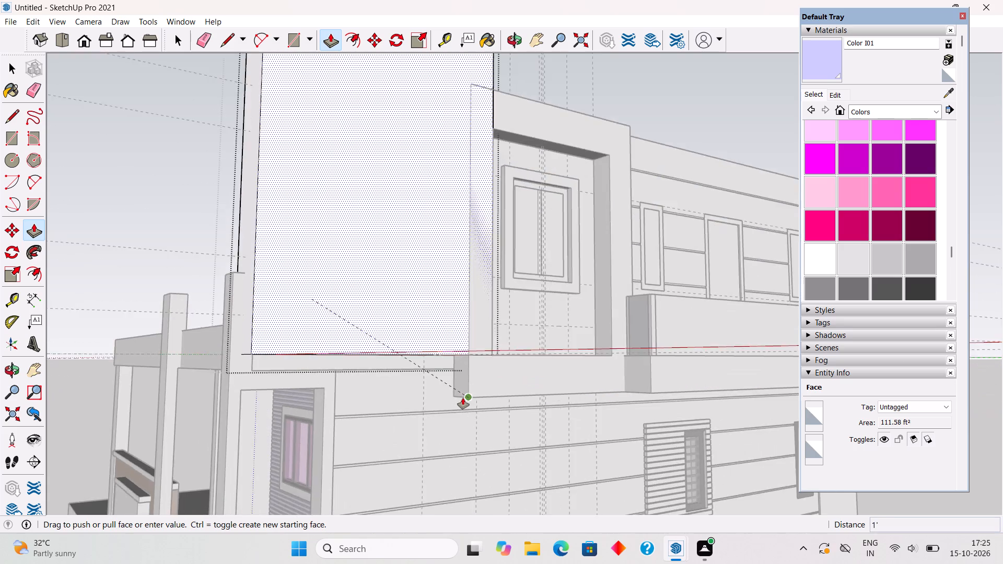
{"action": "scroll", "coordinate": [463, 398], "scroll_direction": "up", "scroll_amount": 2}
{"action": "left_click", "coordinate": [460, 396]}
Extend the side wall's underside down 1' 6" toward the base of the window surround and close the group.
{"action": "scroll", "coordinate": [459, 395], "scroll_direction": "down", "scroll_amount": 4}
{"action": "middle_click_drag", "start_coordinate": [359, 343], "coordinate": [356, 227]}
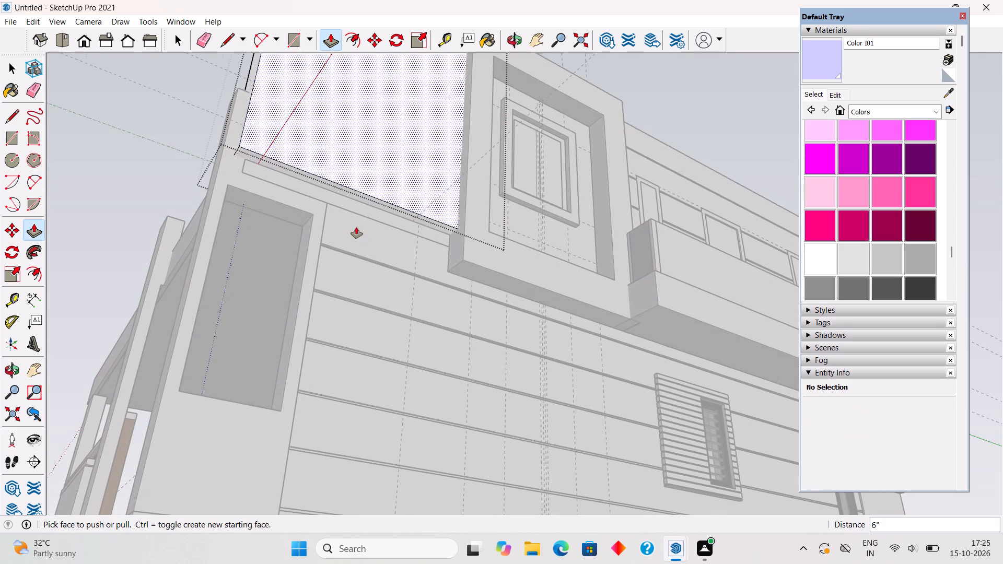
{"action": "left_click", "coordinate": [340, 191]}
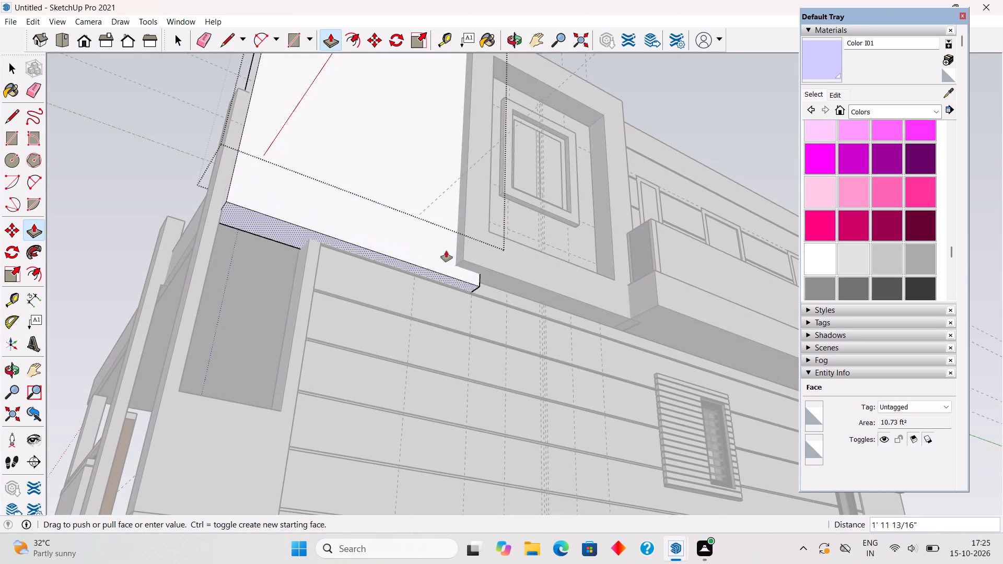
{"action": "left_click", "coordinate": [466, 257]}
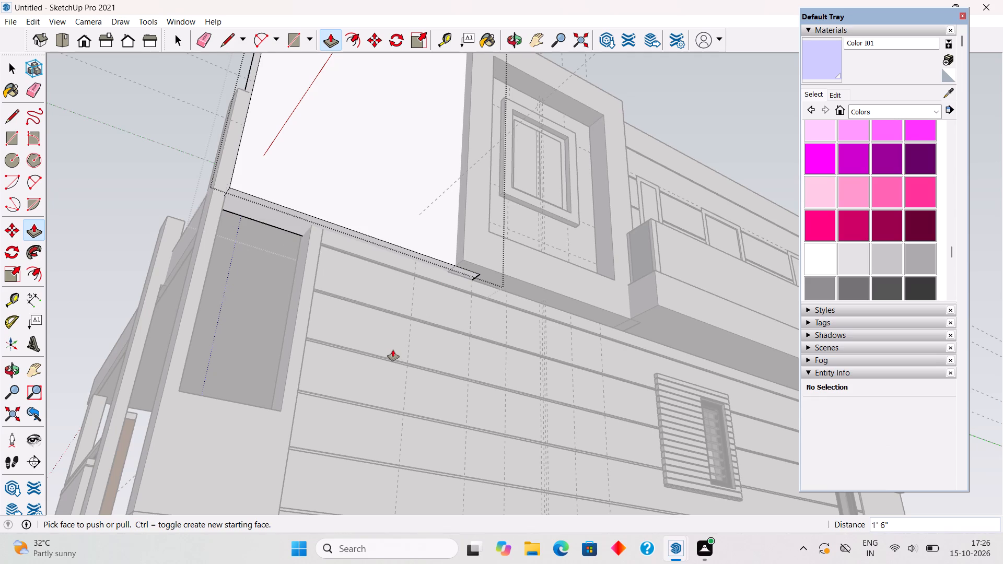
{"action": "key", "text": "space"}
{"action": "left_click", "coordinate": [166, 128]}
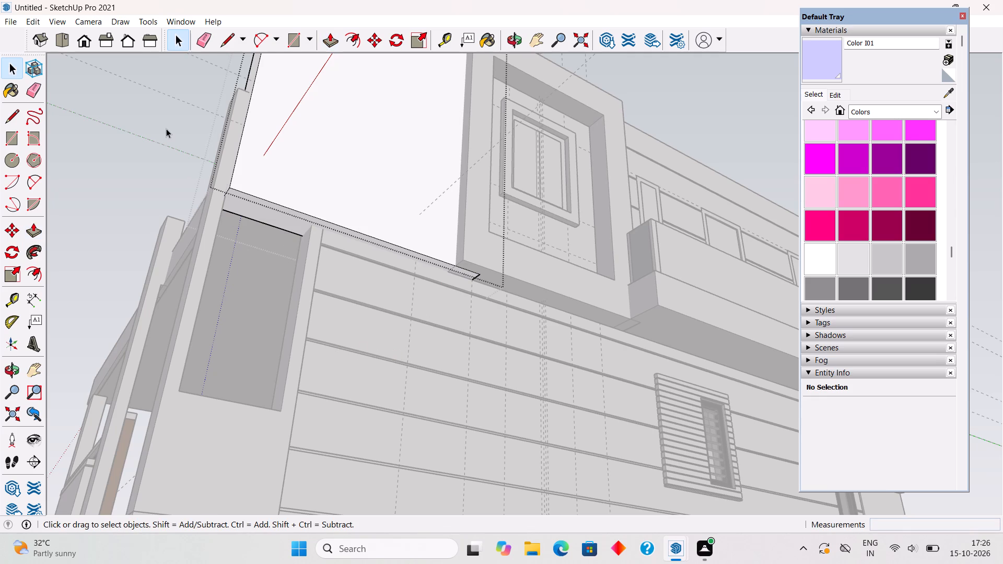
Open the corner post frame group beside the porch and push the top face of its opening down 3".
{"action": "middle_click_drag", "start_coordinate": [250, 187], "coordinate": [287, 283]}
{"action": "double_click", "coordinate": [340, 402]}
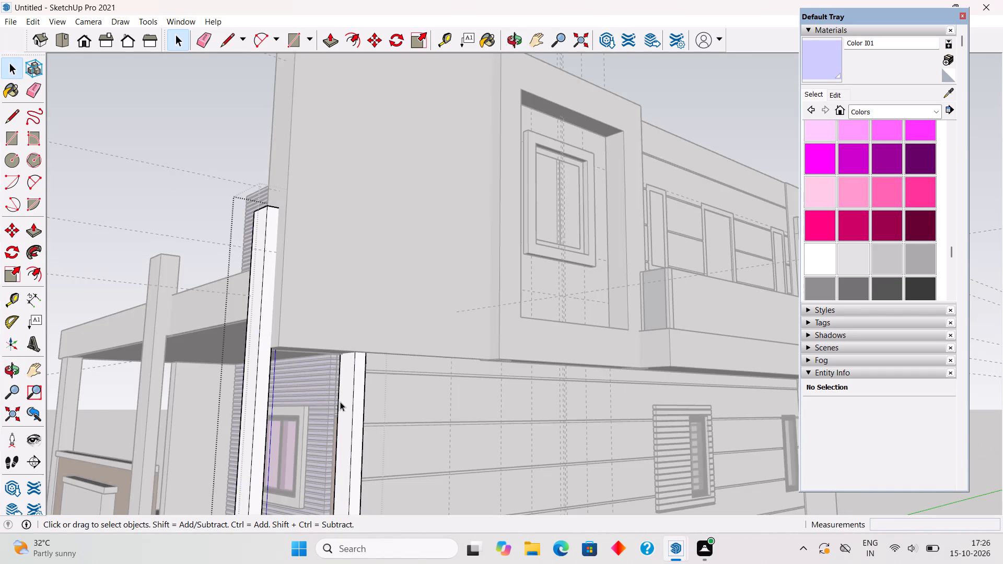
{"action": "left_click", "coordinate": [340, 402]}
{"action": "middle_click_drag", "start_coordinate": [347, 387], "coordinate": [635, 334]}
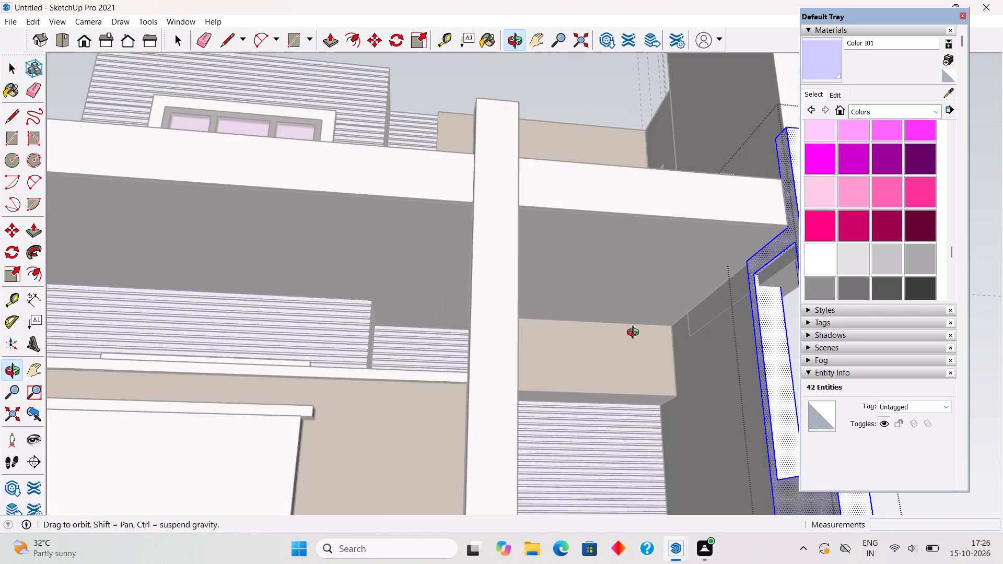
{"action": "middle_click_drag", "start_coordinate": [635, 334], "coordinate": [604, 343]}
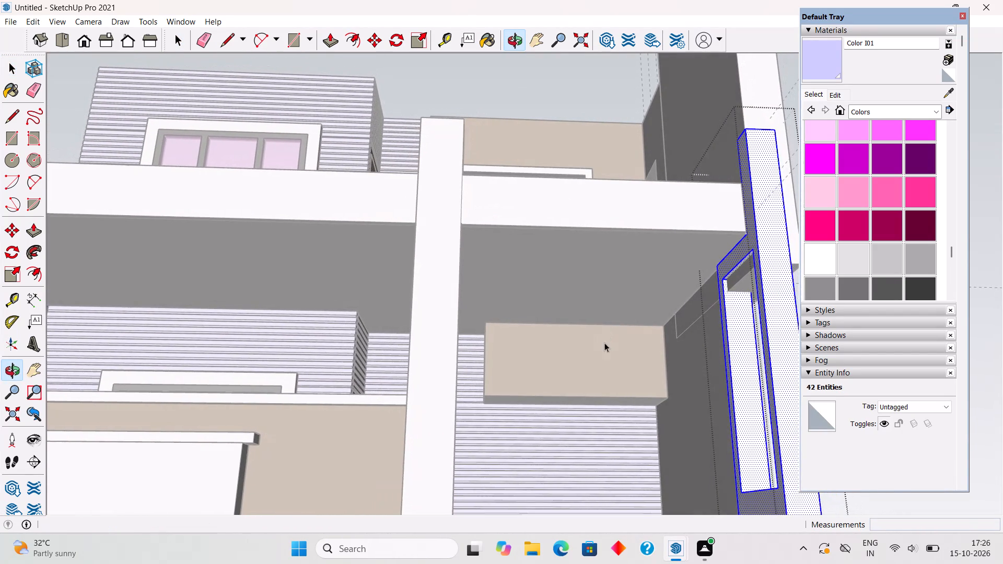
{"action": "scroll", "coordinate": [577, 322], "scroll_direction": "down", "scroll_amount": 2}
{"action": "scroll", "coordinate": [636, 272], "scroll_direction": "up", "scroll_amount": 2}
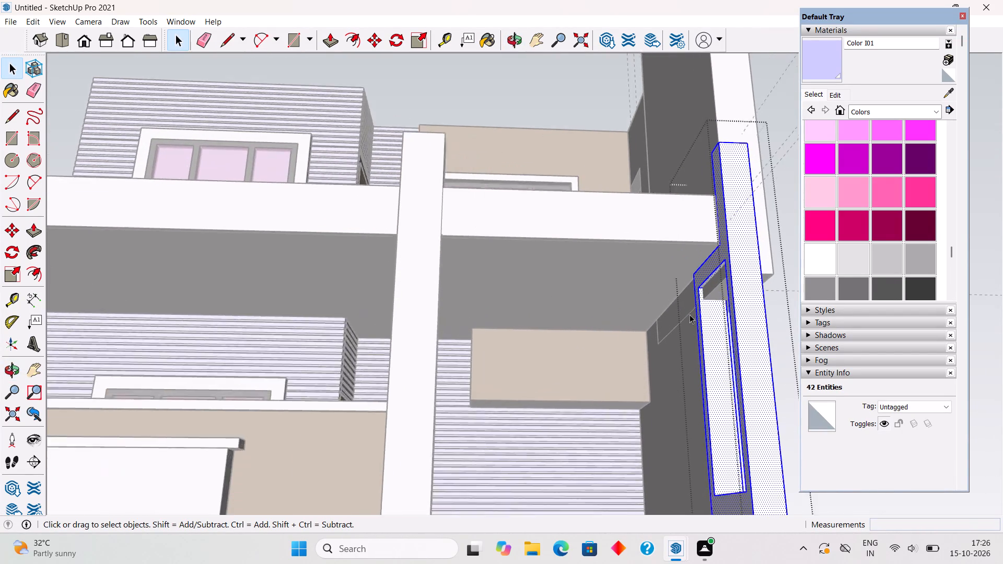
{"action": "scroll", "coordinate": [690, 314], "scroll_direction": "up", "scroll_amount": 2}
{"action": "scroll", "coordinate": [714, 269], "scroll_direction": "up", "scroll_amount": 4}
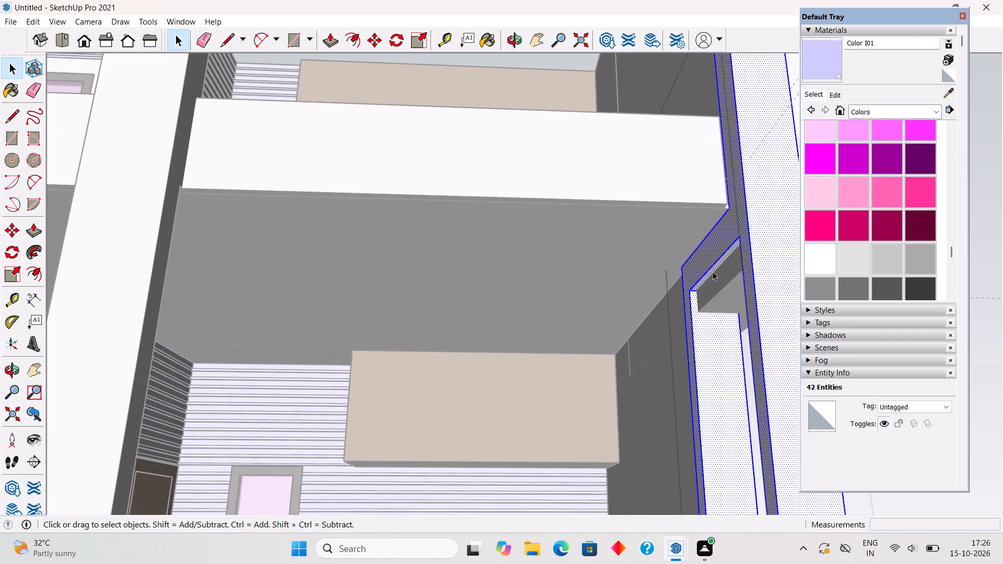
{"action": "key", "text": "p"}
{"action": "left_click", "coordinate": [713, 268]}
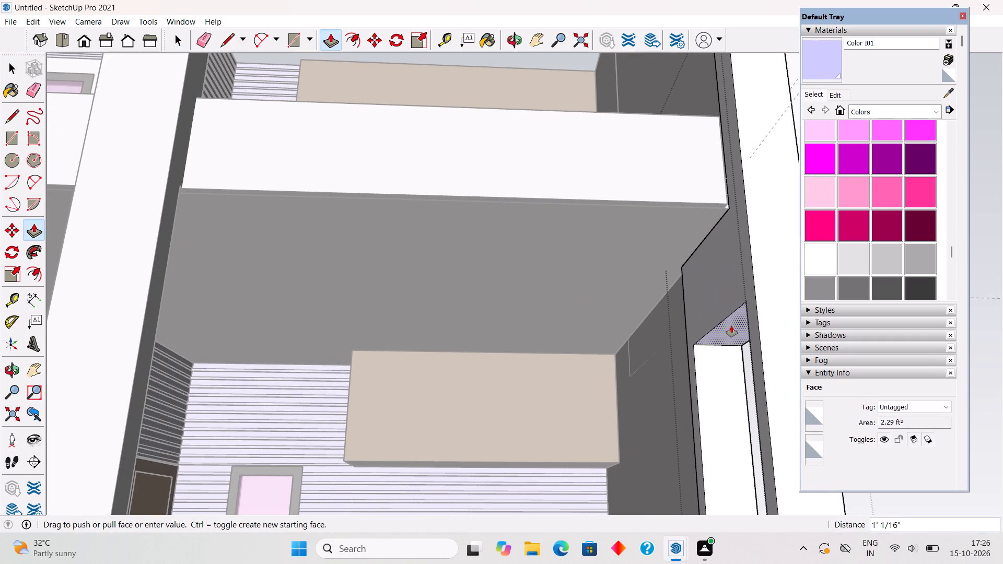
{"action": "type", "text": "3\""}
{"action": "key", "text": "Return"}
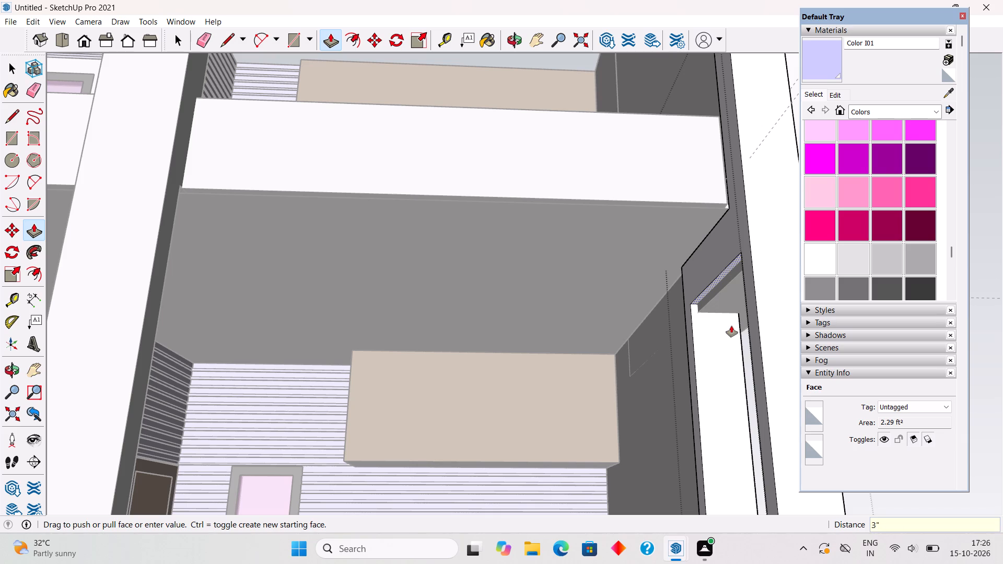
Push the top face of the frame opening down a further 5".
{"action": "left_click", "coordinate": [710, 289]}
{"action": "type", "text": "5\""}
{"action": "key", "text": "Return"}
{"action": "key", "text": "space"}
Select the top inner face of the corner frame's opening, seen from the outer side of the house.
{"action": "scroll", "coordinate": [667, 374], "scroll_direction": "down", "scroll_amount": 11}
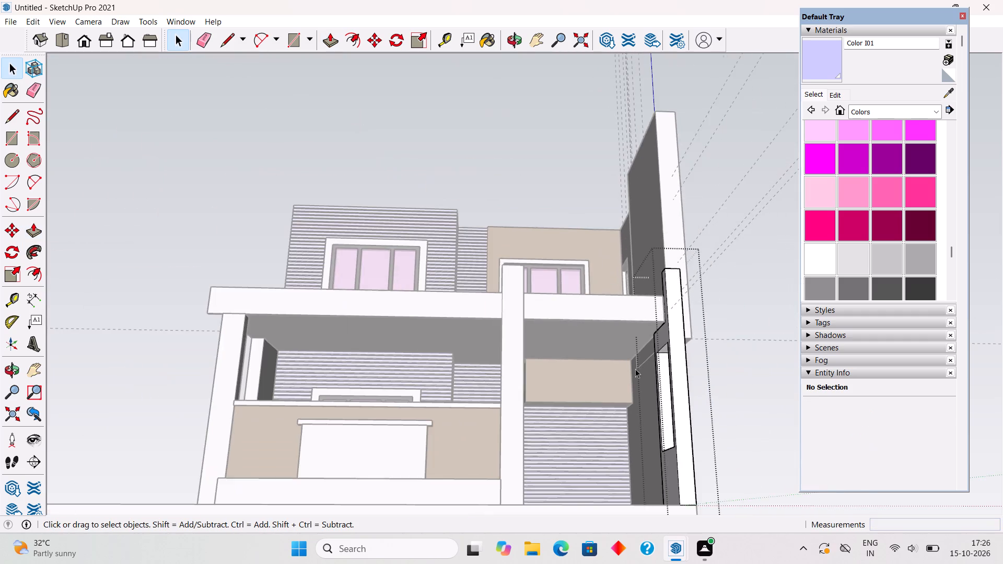
{"action": "middle_click_drag", "start_coordinate": [681, 382], "coordinate": [227, 446]}
{"action": "left_click_drag", "start_coordinate": [674, 385], "coordinate": [584, 393]}
{"action": "scroll", "coordinate": [341, 426], "scroll_direction": "up", "scroll_amount": 4}
{"action": "scroll", "coordinate": [430, 404], "scroll_direction": "up", "scroll_amount": 4}
{"action": "scroll", "coordinate": [382, 411], "scroll_direction": "up", "scroll_amount": 4}
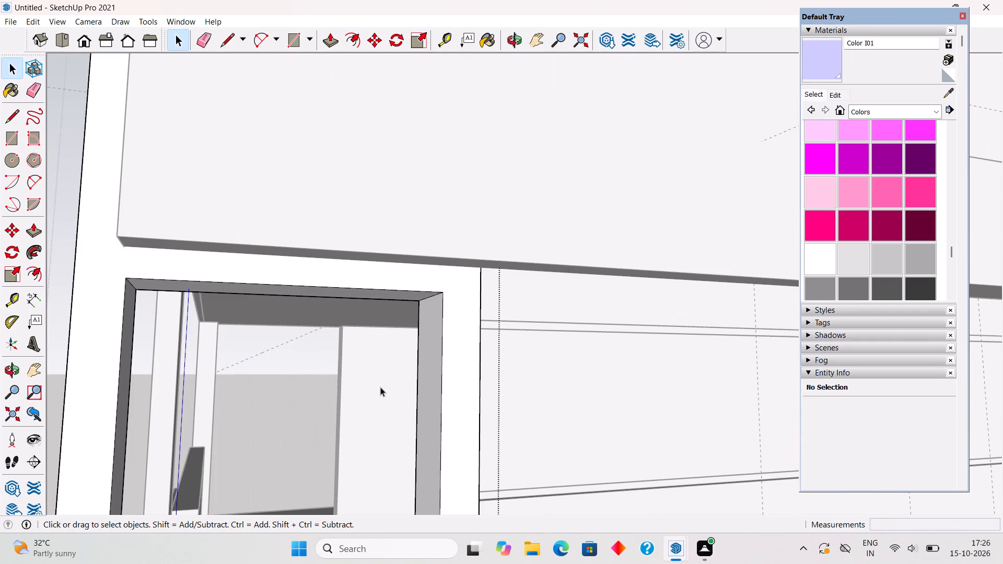
{"action": "left_click", "coordinate": [375, 297]}
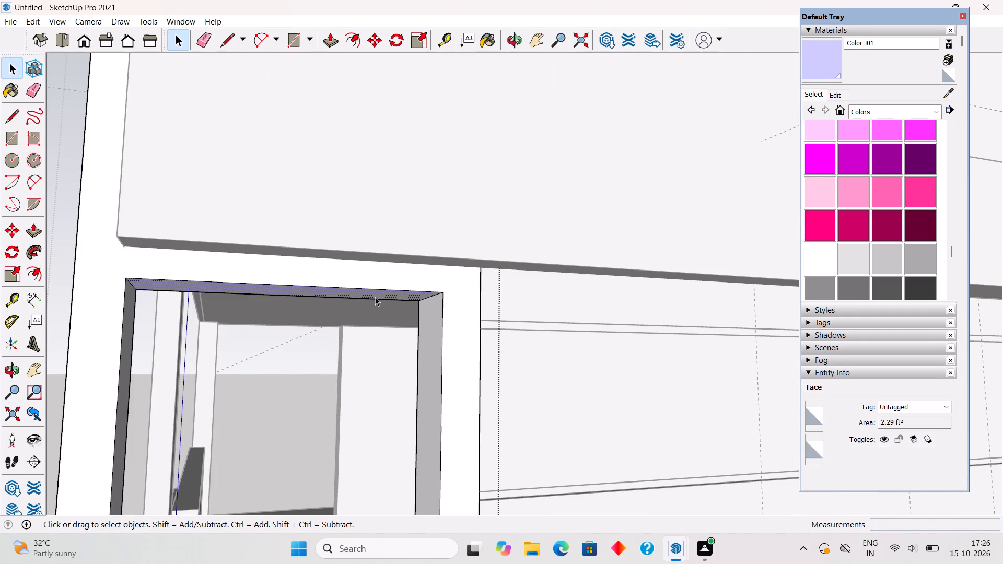
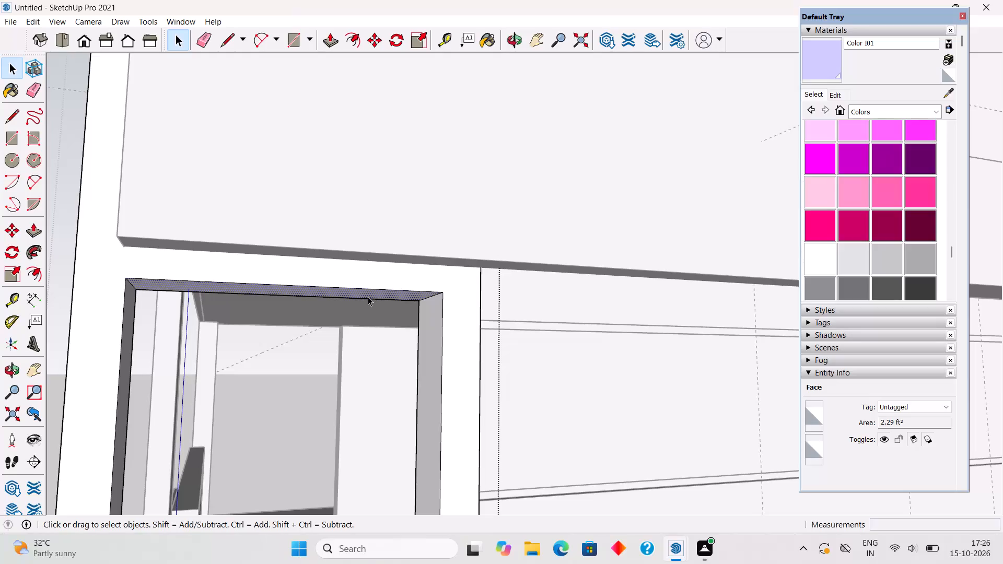
Push the top face of the corner frame's opening down another 2".
{"action": "scroll", "coordinate": [365, 301], "scroll_direction": "down", "scroll_amount": 1}
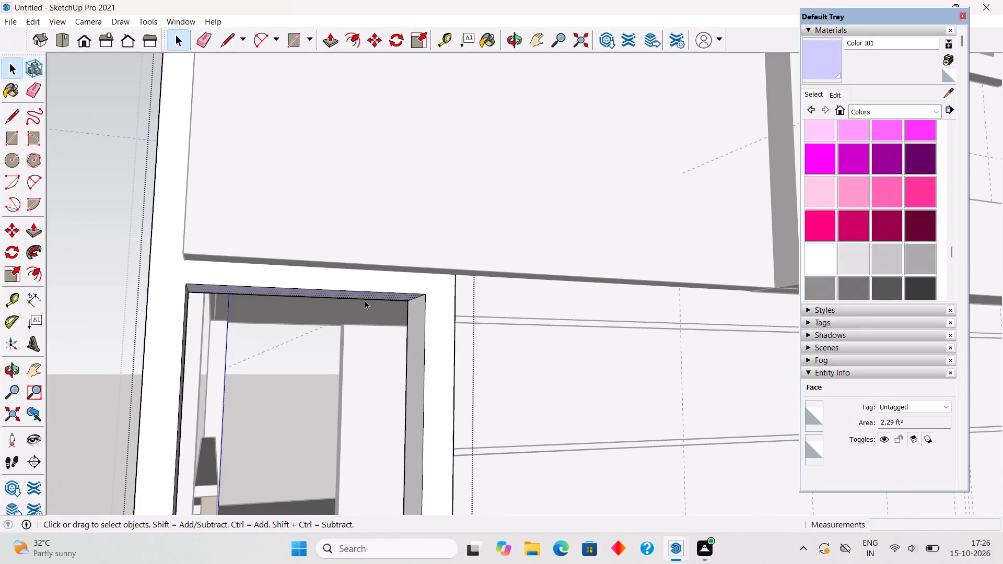
{"action": "key", "text": "p"}
{"action": "left_click", "coordinate": [367, 295]}
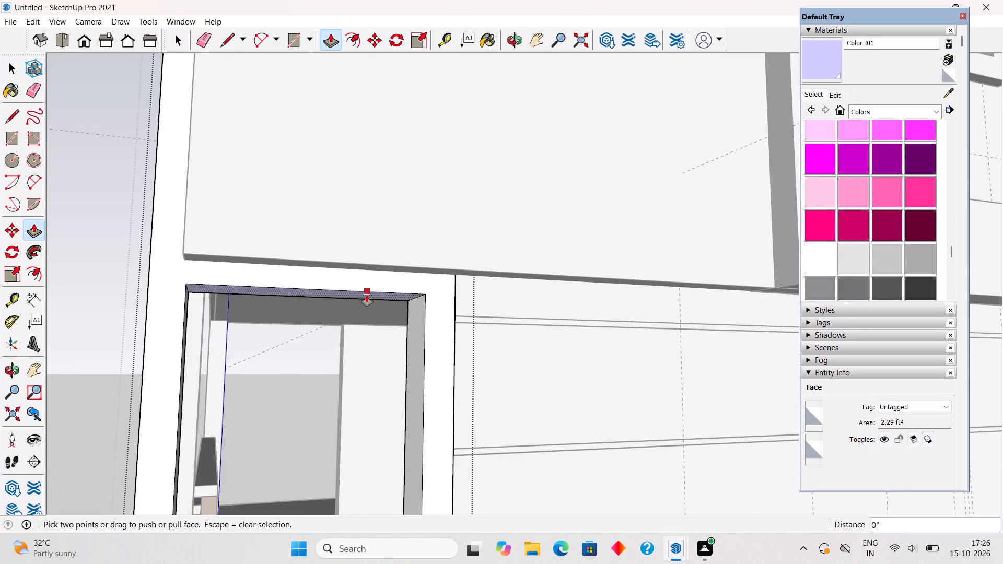
{"action": "type", "text": "2\""}
{"action": "key", "text": "Return"}
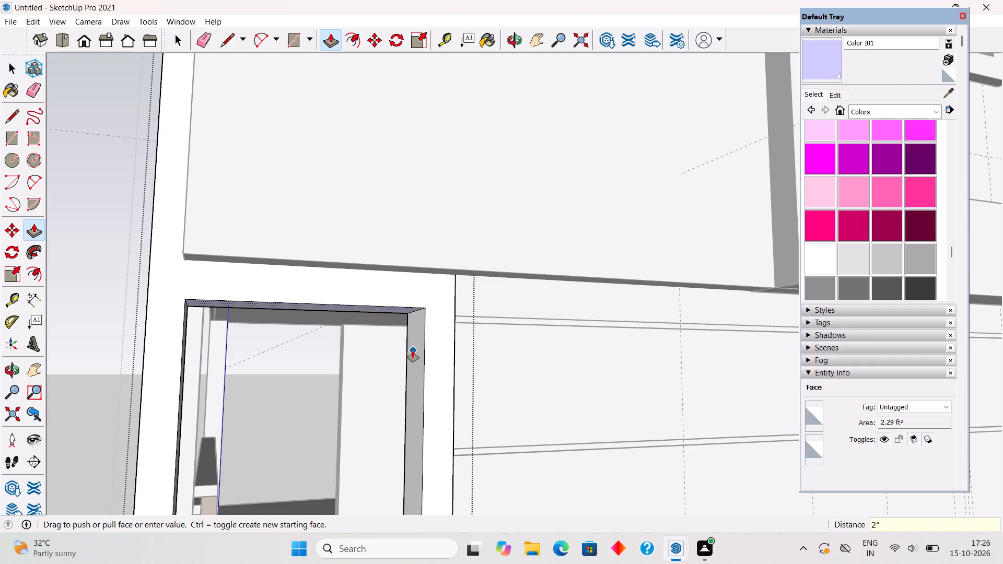
Push the rear side face of the frame's opening, nearest the grooved side wall, inward about 11".
{"action": "key", "text": "space"}
{"action": "left_click", "coordinate": [413, 351]}
{"action": "key", "text": "p"}
{"action": "left_click", "coordinate": [413, 351]}
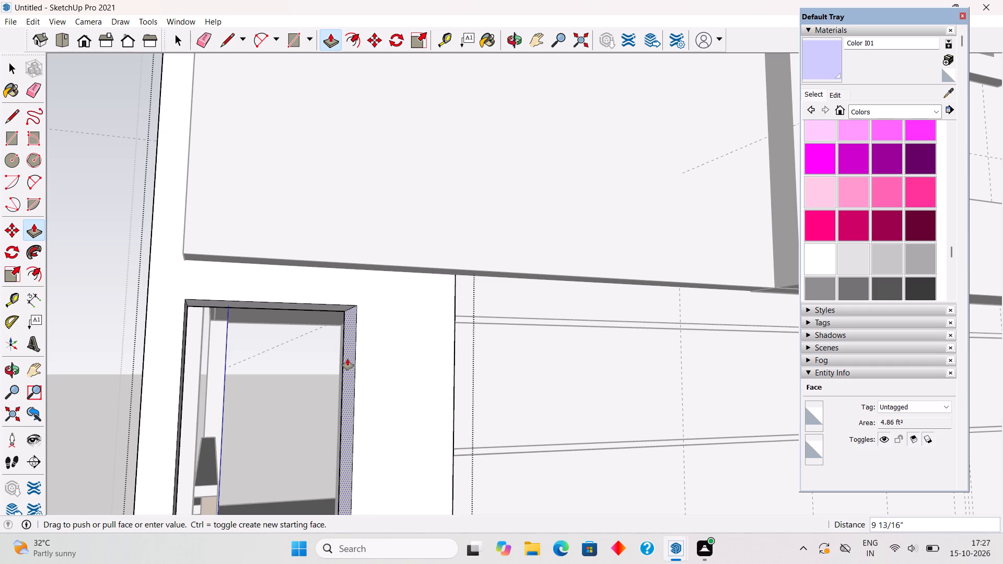
{"action": "left_click", "coordinate": [339, 368]}
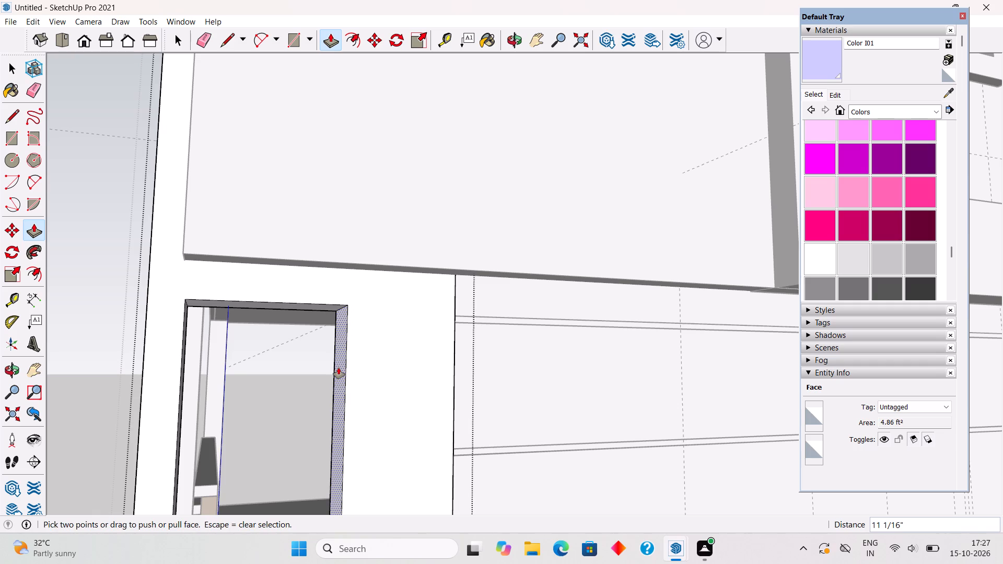
{"action": "key", "text": "space"}
Examine the narrowed corner frame opening from the side and front of the house, and close the frame group.
{"action": "scroll", "coordinate": [335, 328], "scroll_direction": "down", "scroll_amount": 12}
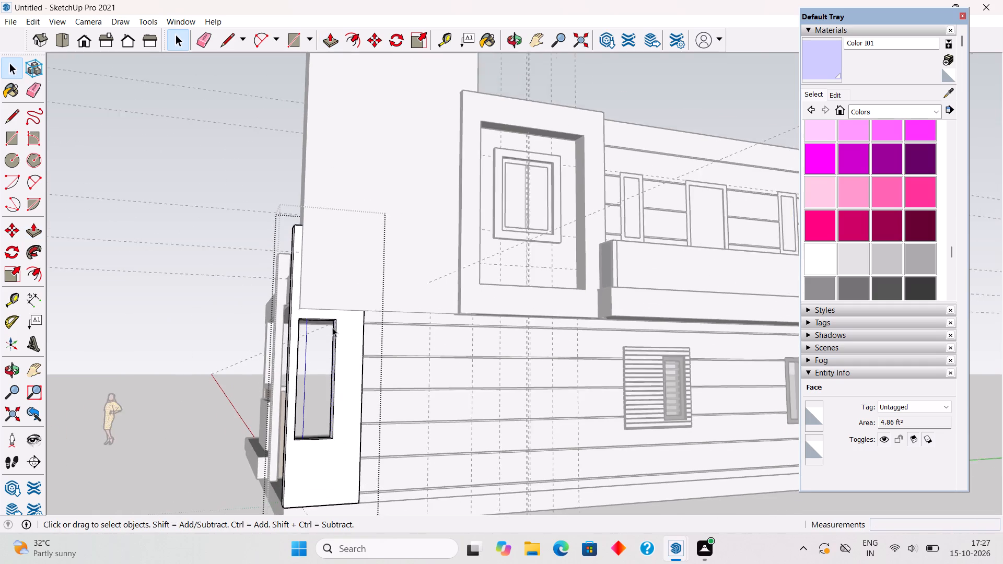
{"action": "scroll", "coordinate": [332, 327], "scroll_direction": "down", "scroll_amount": 1}
{"action": "middle_click_drag", "start_coordinate": [340, 372], "coordinate": [322, 454]}
{"action": "scroll", "coordinate": [322, 454], "scroll_direction": "down", "scroll_amount": 1}
{"action": "middle_click_drag", "start_coordinate": [391, 410], "coordinate": [376, 410]}
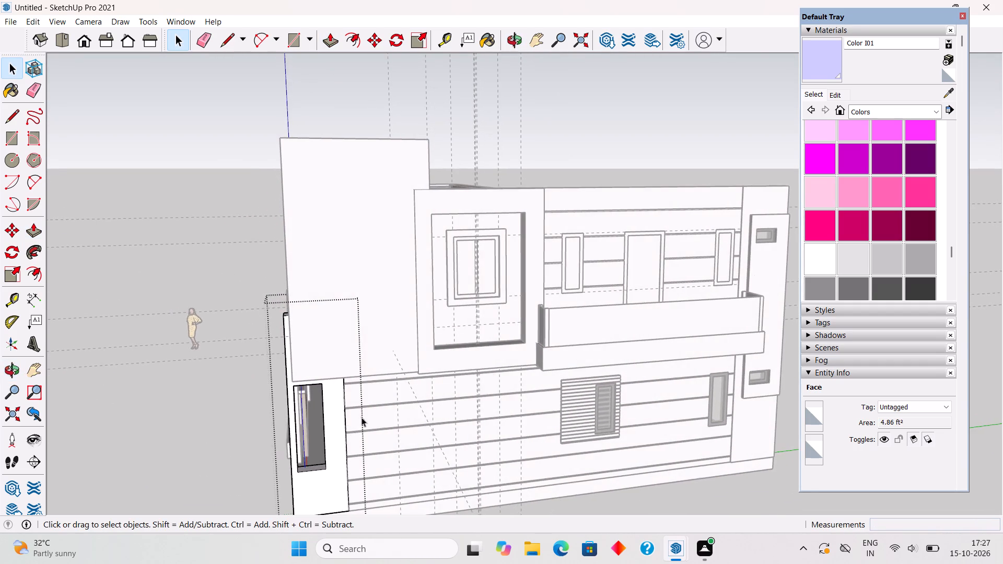
{"action": "scroll", "coordinate": [348, 426], "scroll_direction": "up", "scroll_amount": 8}
{"action": "left_click", "coordinate": [355, 410]}
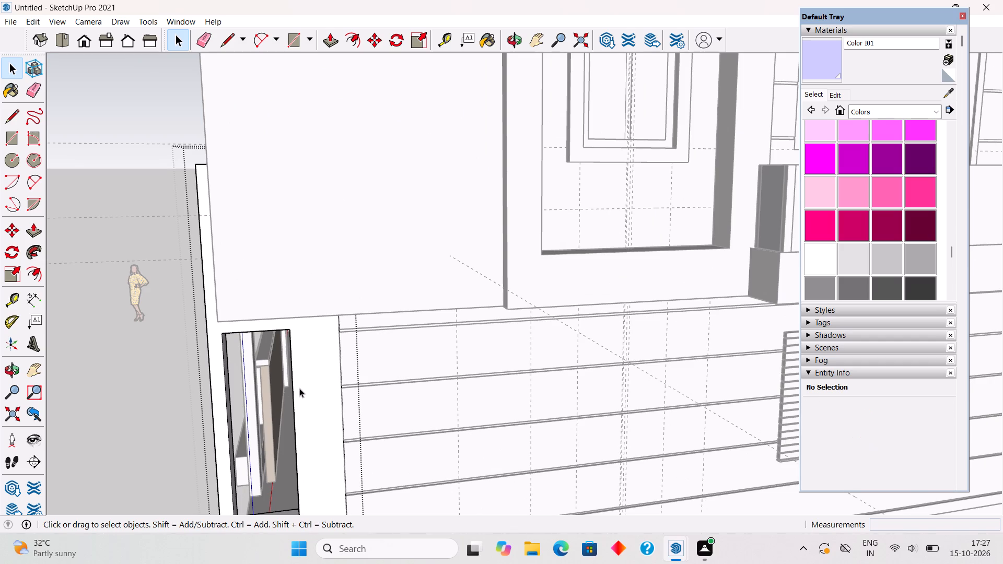
{"action": "left_click", "coordinate": [299, 388]}
{"action": "scroll", "coordinate": [300, 377], "scroll_direction": "down", "scroll_amount": 7}
{"action": "middle_click_drag", "start_coordinate": [275, 415], "coordinate": [751, 414]}
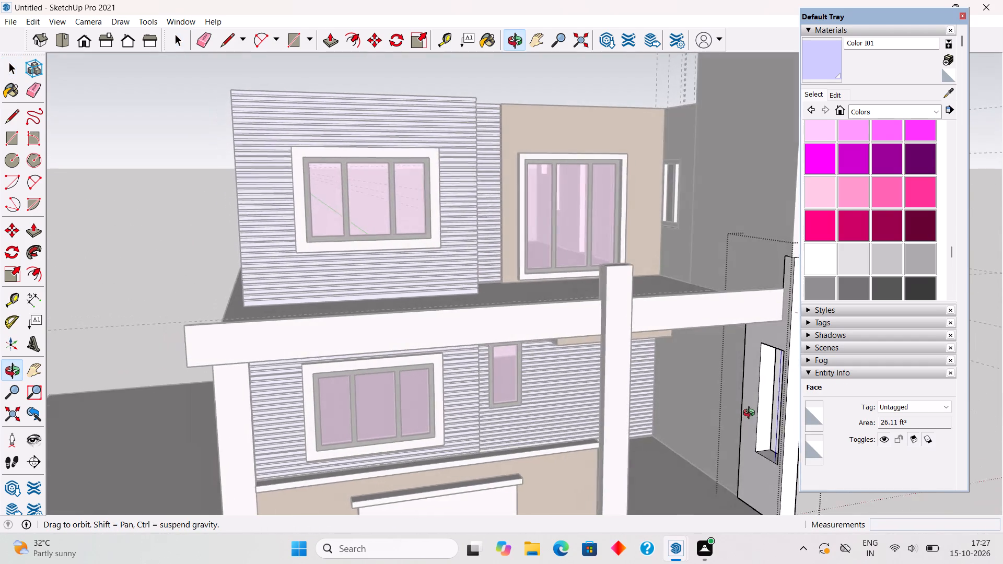
{"action": "middle_click_drag", "start_coordinate": [751, 414], "coordinate": [752, 419]}
{"action": "scroll", "coordinate": [772, 417], "scroll_direction": "down", "scroll_amount": 4}
{"action": "scroll", "coordinate": [658, 401], "scroll_direction": "down", "scroll_amount": 5}
{"action": "middle_click_drag", "start_coordinate": [605, 405], "coordinate": [66, 328]}
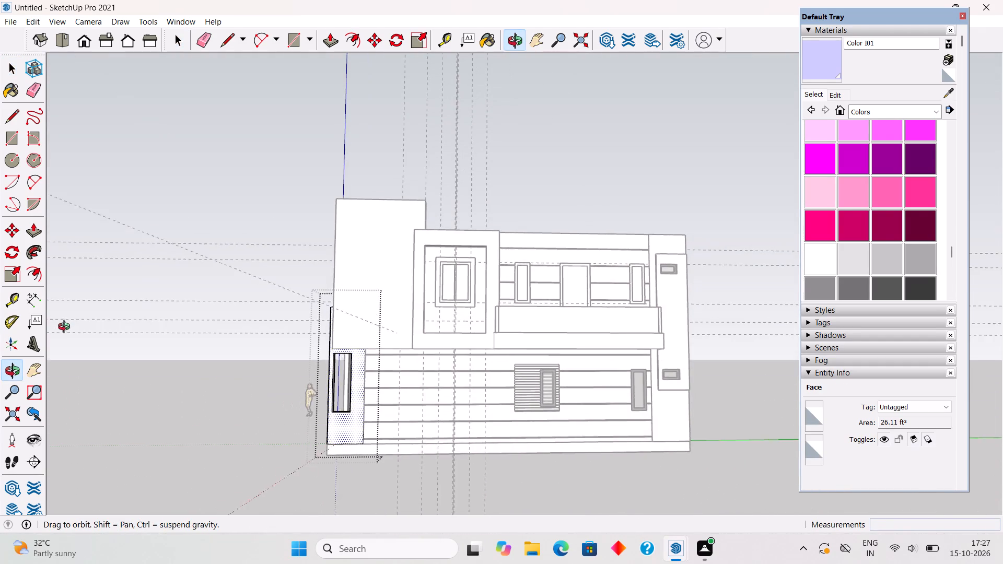
{"action": "middle_click_drag", "start_coordinate": [66, 328], "coordinate": [66, 328]}
{"action": "left_click", "coordinate": [236, 394]}
Reopen the corner post frame group for editing, viewed from the outer side of the house.
{"action": "scroll", "coordinate": [326, 402], "scroll_direction": "up", "scroll_amount": 5}
{"action": "middle_click_drag", "start_coordinate": [351, 399], "coordinate": [417, 427]}
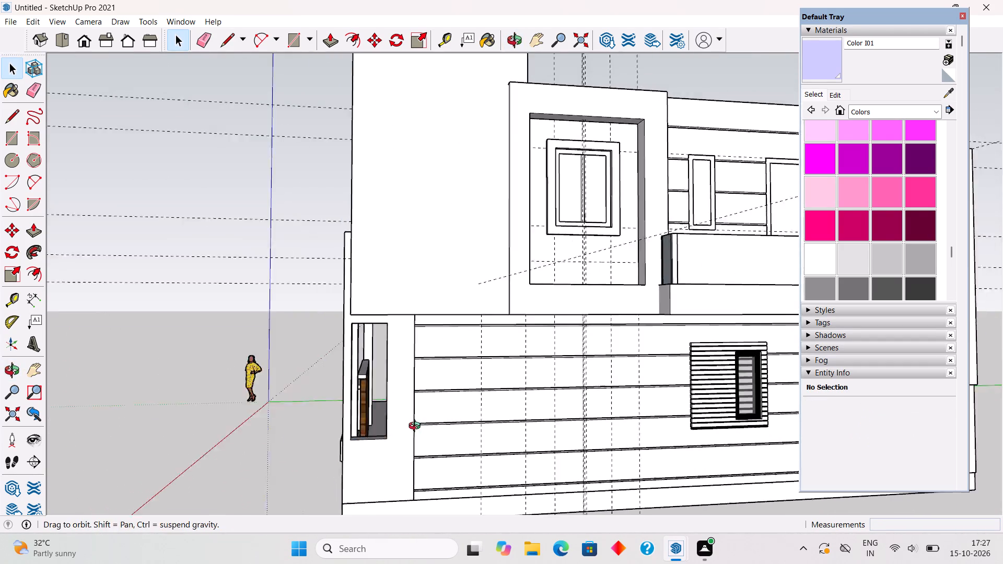
{"action": "middle_click_drag", "start_coordinate": [417, 427], "coordinate": [433, 429]}
{"action": "scroll", "coordinate": [387, 440], "scroll_direction": "up", "scroll_amount": 5}
{"action": "middle_click_drag", "start_coordinate": [357, 449], "coordinate": [342, 460]}
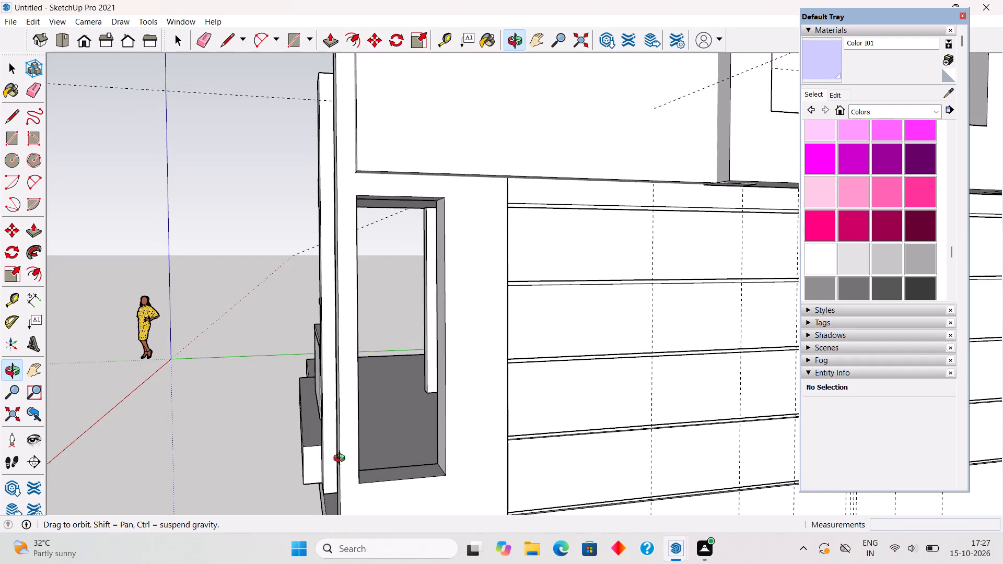
{"action": "middle_click_drag", "start_coordinate": [342, 460], "coordinate": [299, 478]}
{"action": "scroll", "coordinate": [325, 417], "scroll_direction": "up", "scroll_amount": 1}
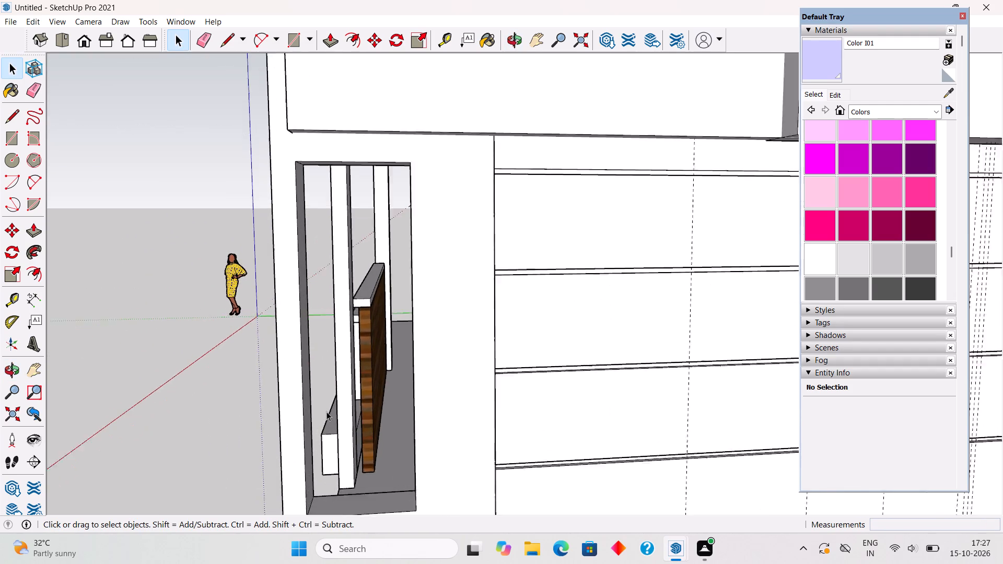
{"action": "scroll", "coordinate": [326, 412], "scroll_direction": "up", "scroll_amount": 2}
{"action": "left_click", "coordinate": [277, 413]}
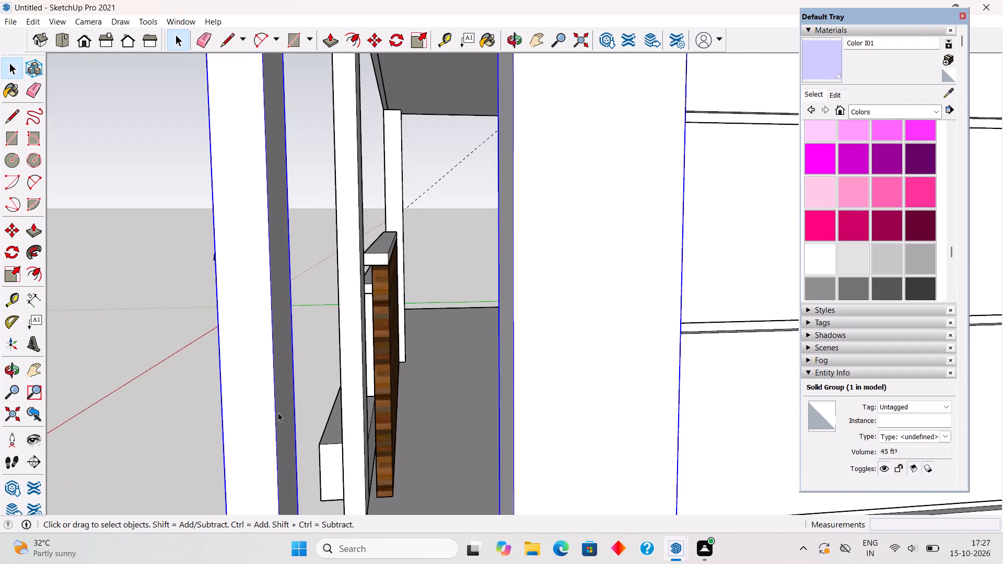
{"action": "triple_click", "coordinate": [278, 413]}
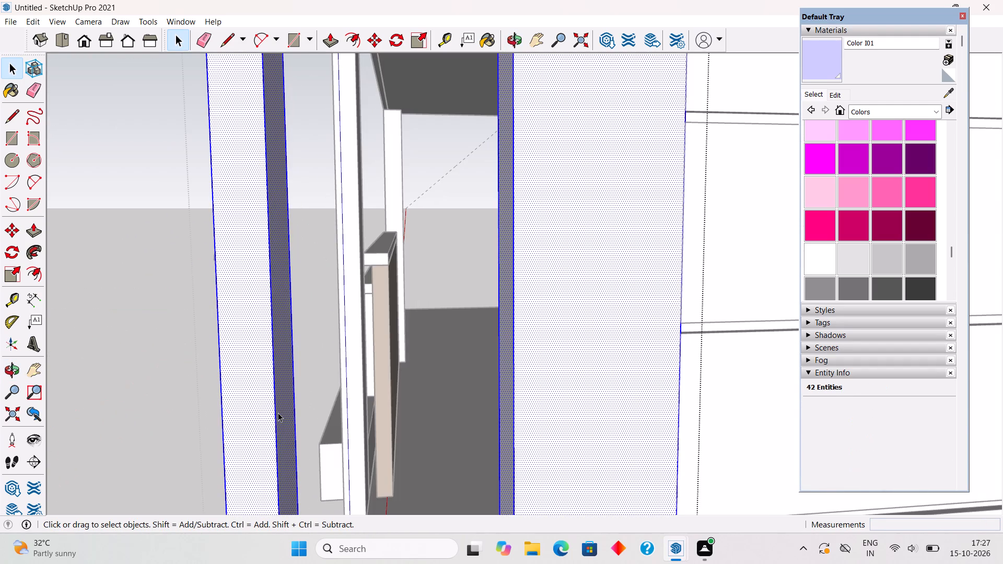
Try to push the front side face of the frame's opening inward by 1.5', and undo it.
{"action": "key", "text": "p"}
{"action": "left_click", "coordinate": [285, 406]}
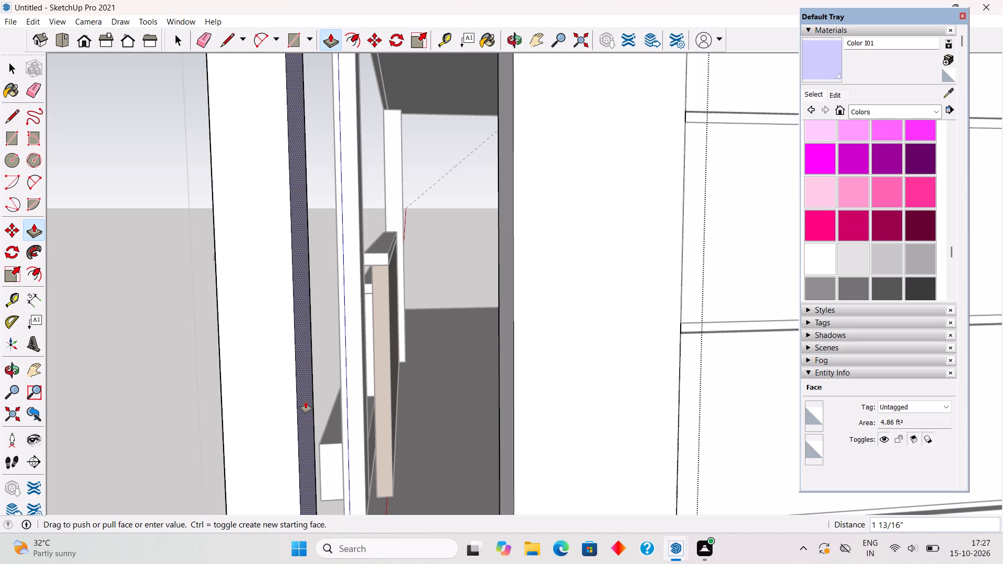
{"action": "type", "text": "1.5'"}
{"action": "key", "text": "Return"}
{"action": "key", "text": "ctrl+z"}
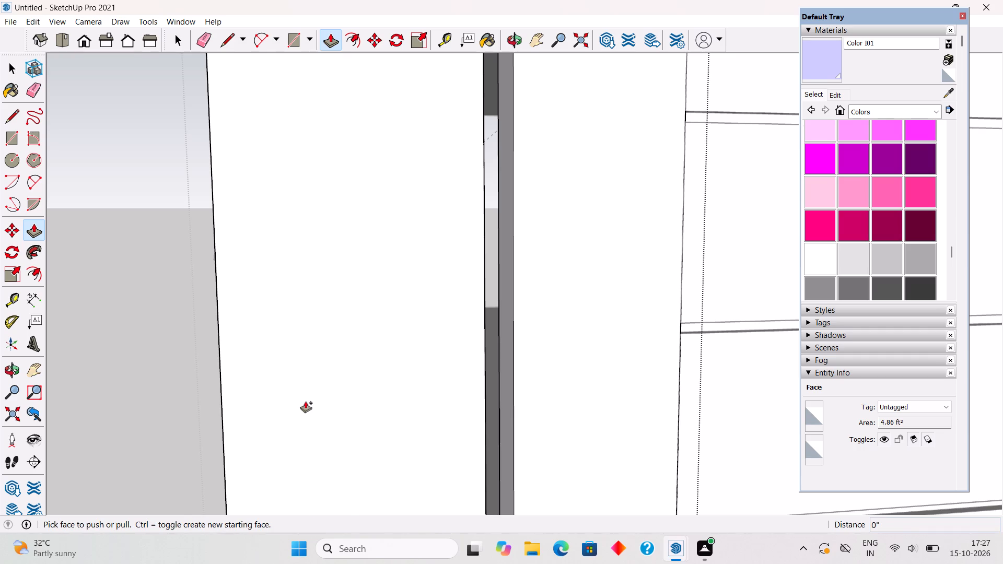
Push the front side face of the corner frame's opening inward by 2" and close the group.
{"action": "left_click", "coordinate": [288, 421]}
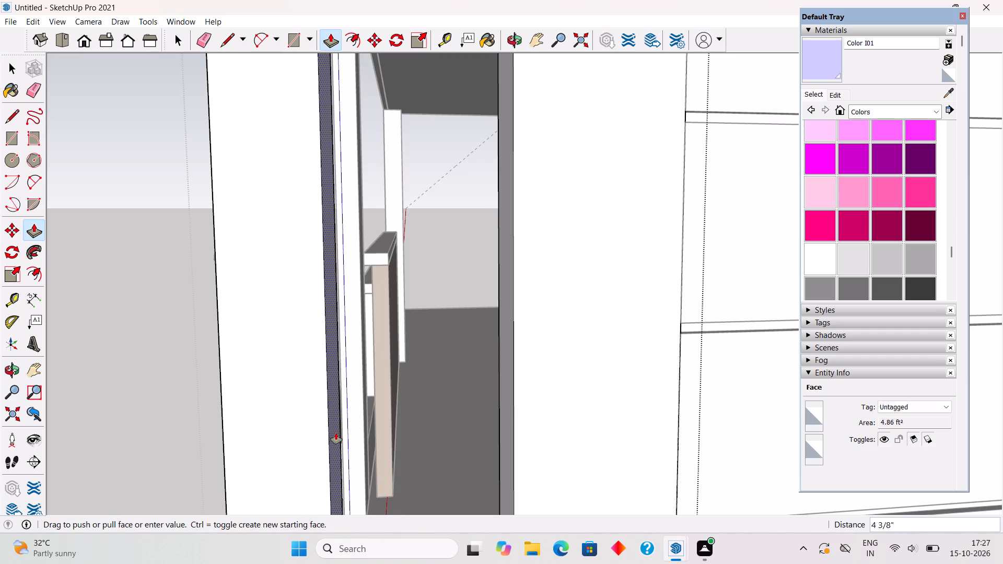
{"action": "type", "text": "2\""}
{"action": "key", "text": "Return"}
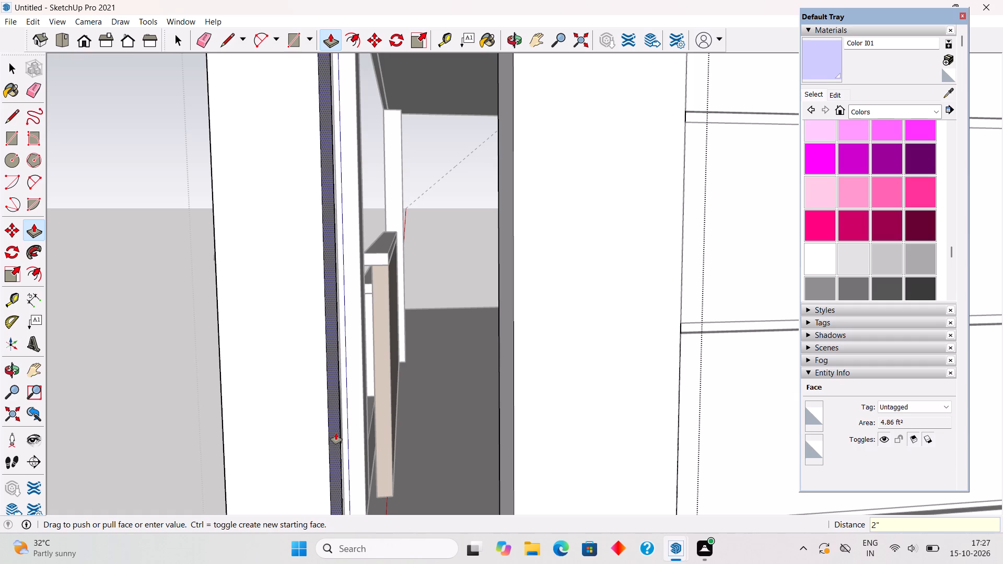
{"action": "key", "text": "space"}
{"action": "scroll", "coordinate": [336, 433], "scroll_direction": "down", "scroll_amount": 5}
{"action": "scroll", "coordinate": [336, 433], "scroll_direction": "up", "scroll_amount": 1}
{"action": "scroll", "coordinate": [336, 433], "scroll_direction": "down", "scroll_amount": 8}
{"action": "left_click", "coordinate": [267, 386]}
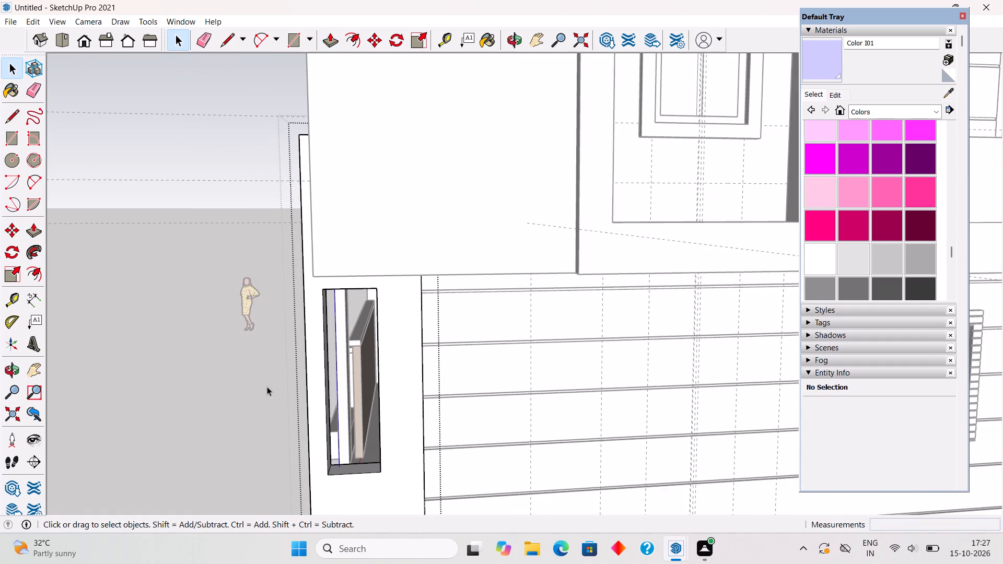
Open the upper side wall group, push its narrow front end face back about 11 9/16", and close the group.
{"action": "middle_click_drag", "start_coordinate": [266, 393], "coordinate": [317, 446]}
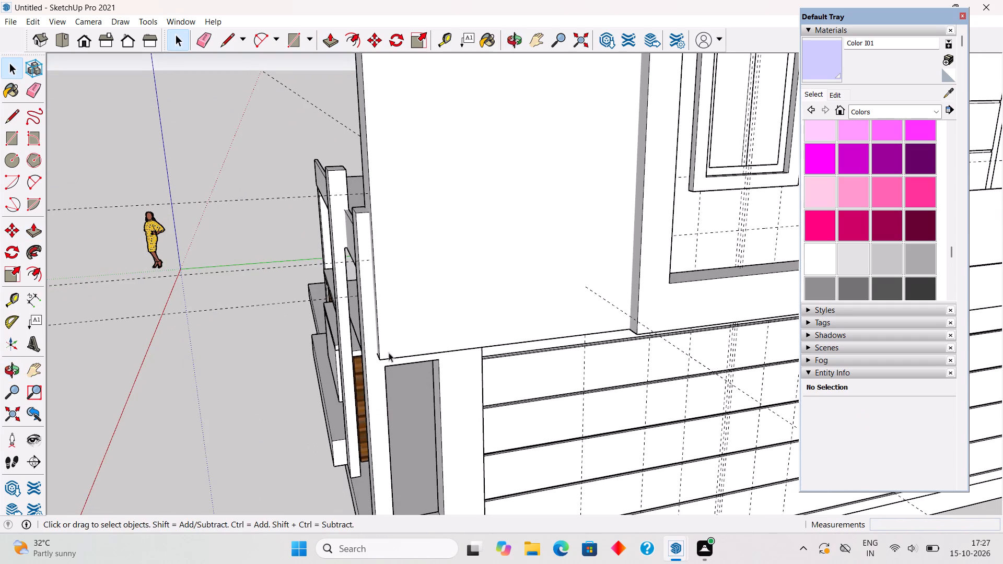
{"action": "middle_click_drag", "start_coordinate": [403, 378], "coordinate": [460, 404]}
{"action": "scroll", "coordinate": [478, 369], "scroll_direction": "up", "scroll_amount": 4}
{"action": "double_click", "coordinate": [491, 358]}
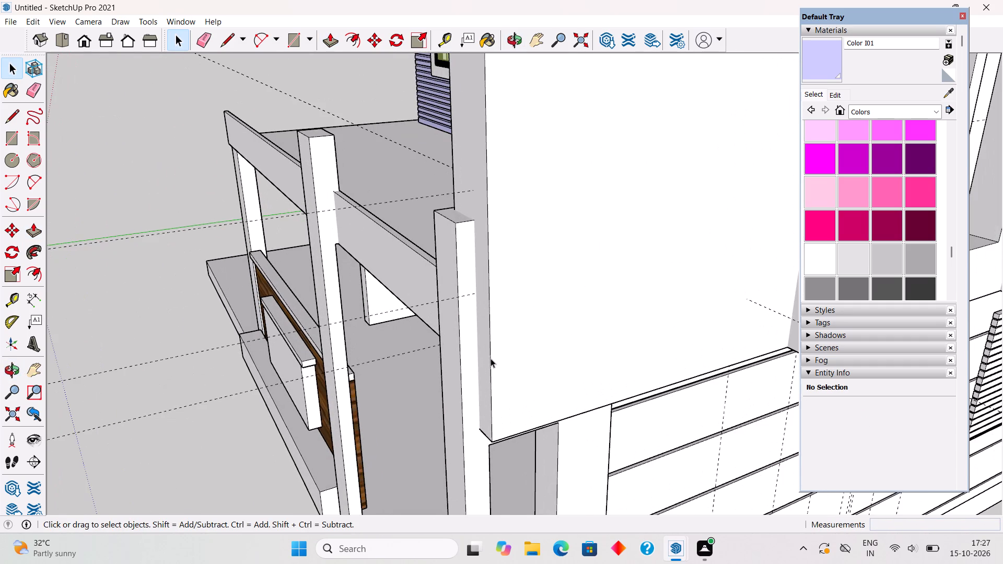
{"action": "left_click", "coordinate": [491, 358]}
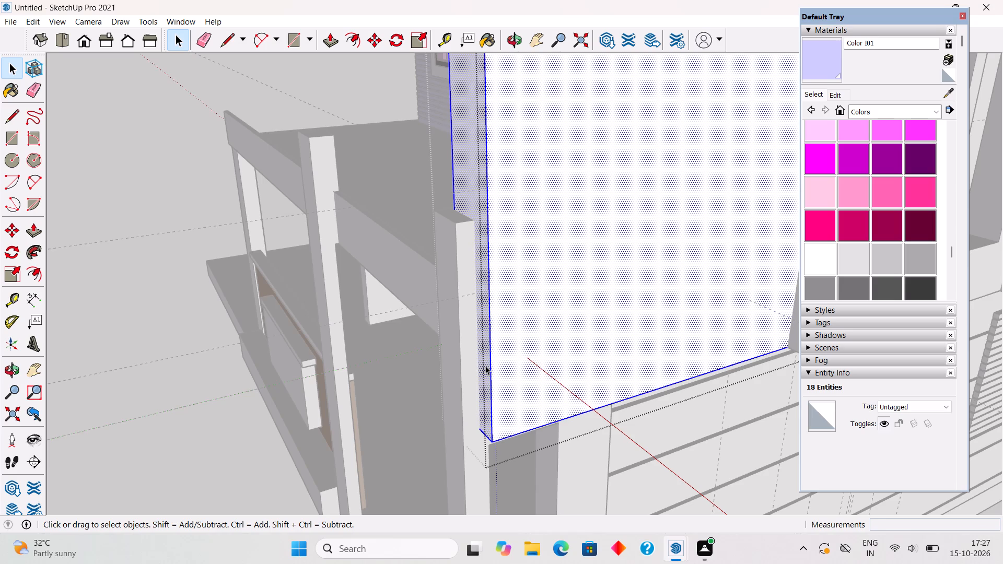
{"action": "key", "text": "p"}
{"action": "left_click", "coordinate": [485, 369]}
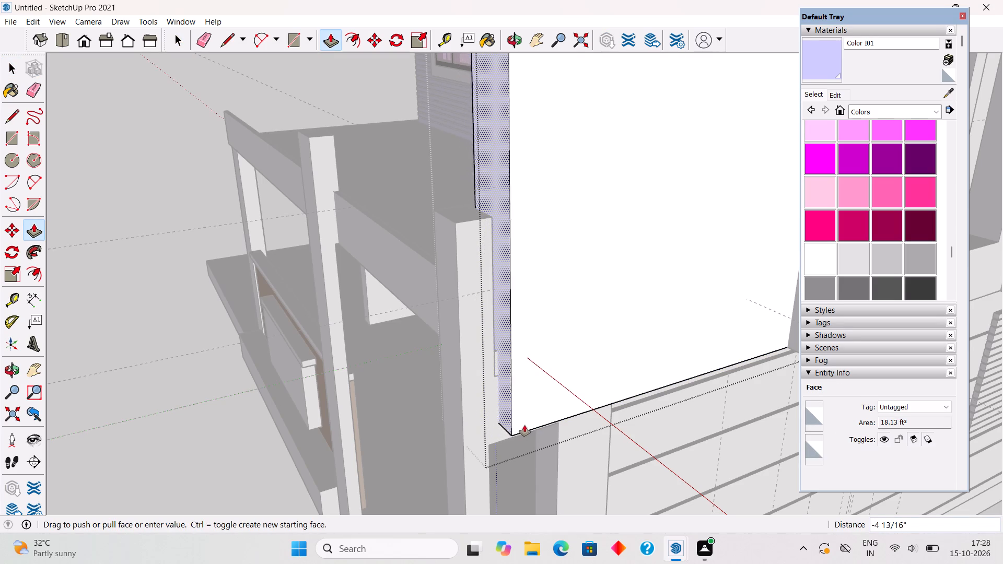
{"action": "scroll", "coordinate": [514, 417], "scroll_direction": "up", "scroll_amount": 9}
{"action": "middle_click_drag", "start_coordinate": [524, 457], "coordinate": [503, 360]}
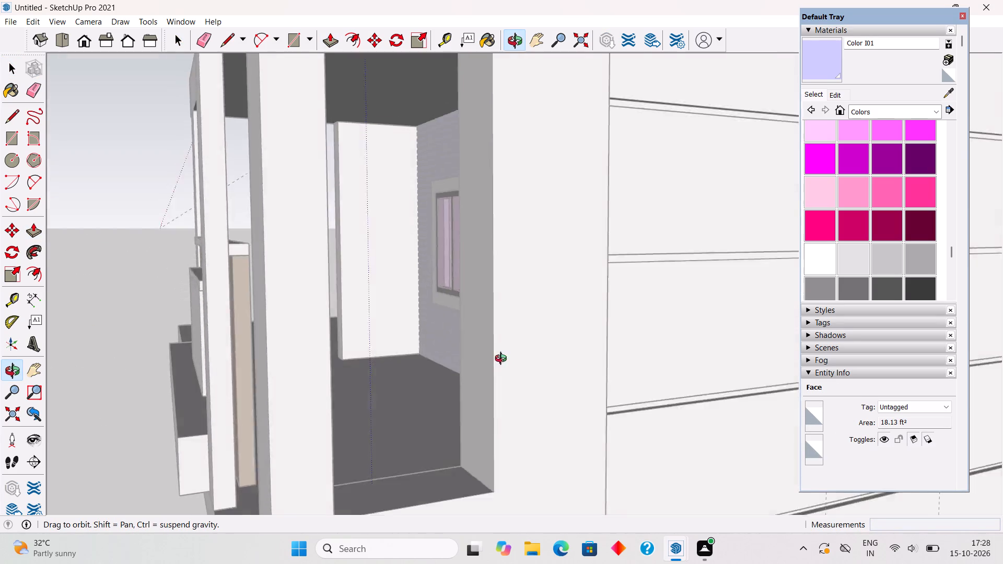
{"action": "middle_click_drag", "start_coordinate": [503, 360], "coordinate": [503, 430]}
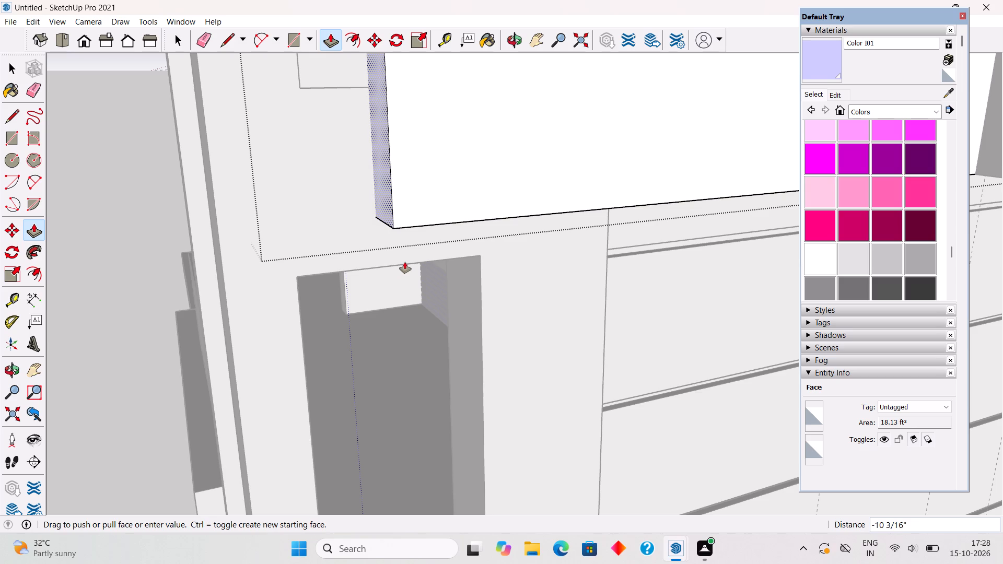
{"action": "left_click", "coordinate": [395, 262]}
{"action": "scroll", "coordinate": [395, 262], "scroll_direction": "down", "scroll_amount": 8}
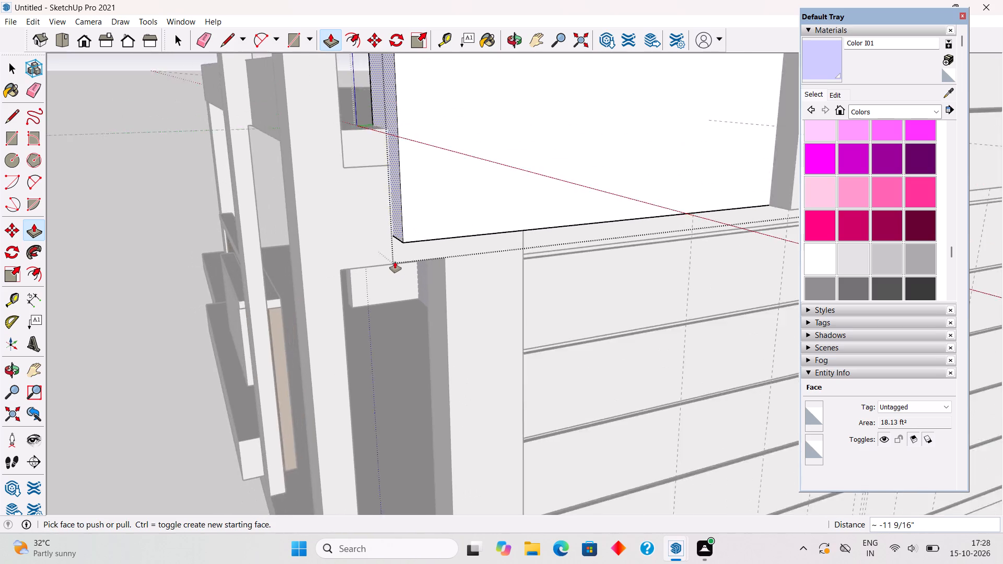
{"action": "key", "text": "space"}
{"action": "scroll", "coordinate": [395, 262], "scroll_direction": "down", "scroll_amount": 6}
{"action": "left_click", "coordinate": [181, 326]}
Examine how the shortened side wall meets the corner post frame and the lower wall from several angles.
{"action": "middle_click_drag", "start_coordinate": [155, 384], "coordinate": [134, 416]}
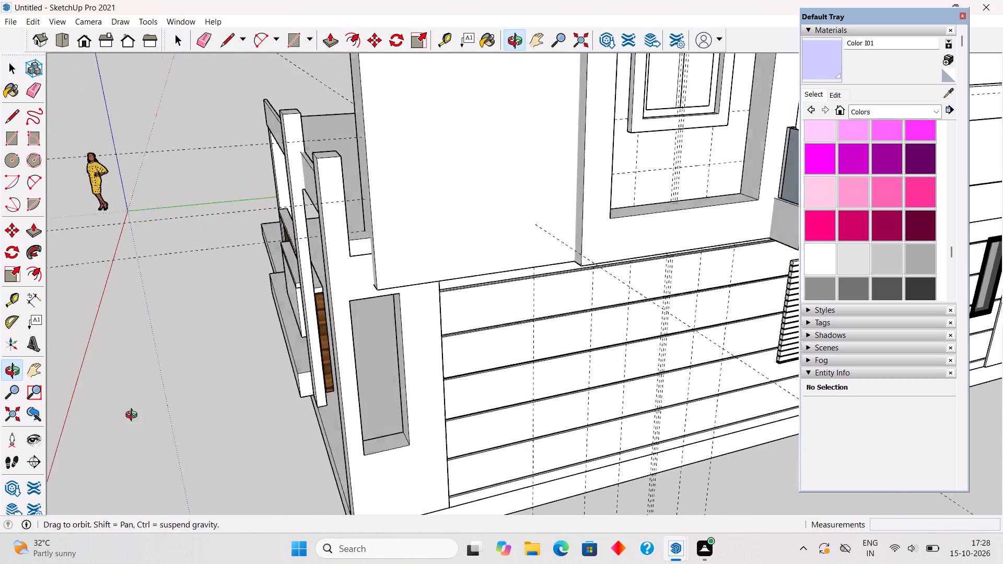
{"action": "middle_click_drag", "start_coordinate": [134, 416], "coordinate": [133, 418]}
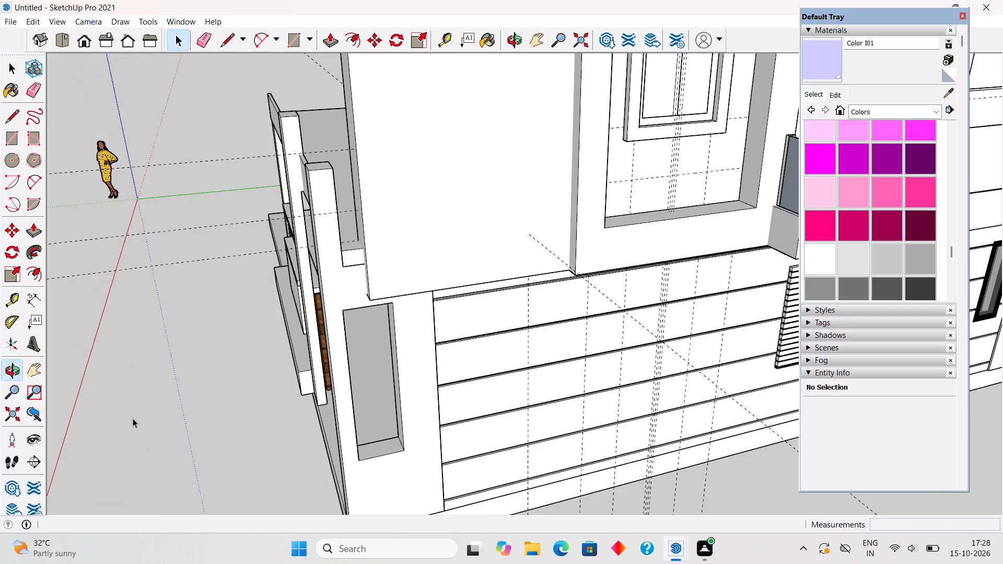
{"action": "middle_click_drag", "start_coordinate": [119, 381], "coordinate": [88, 272]}
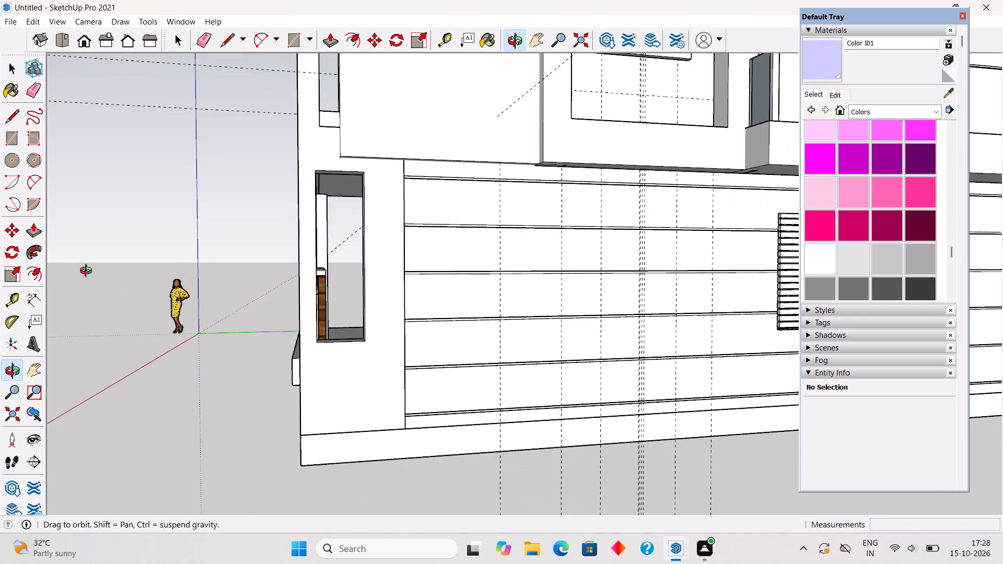
{"action": "middle_click_drag", "start_coordinate": [88, 272], "coordinate": [98, 303]}
{"action": "scroll", "coordinate": [98, 303], "scroll_direction": "up", "scroll_amount": 4}
{"action": "scroll", "coordinate": [102, 307], "scroll_direction": "down", "scroll_amount": 5}
{"action": "middle_click_drag", "start_coordinate": [429, 212], "coordinate": [429, 195]}
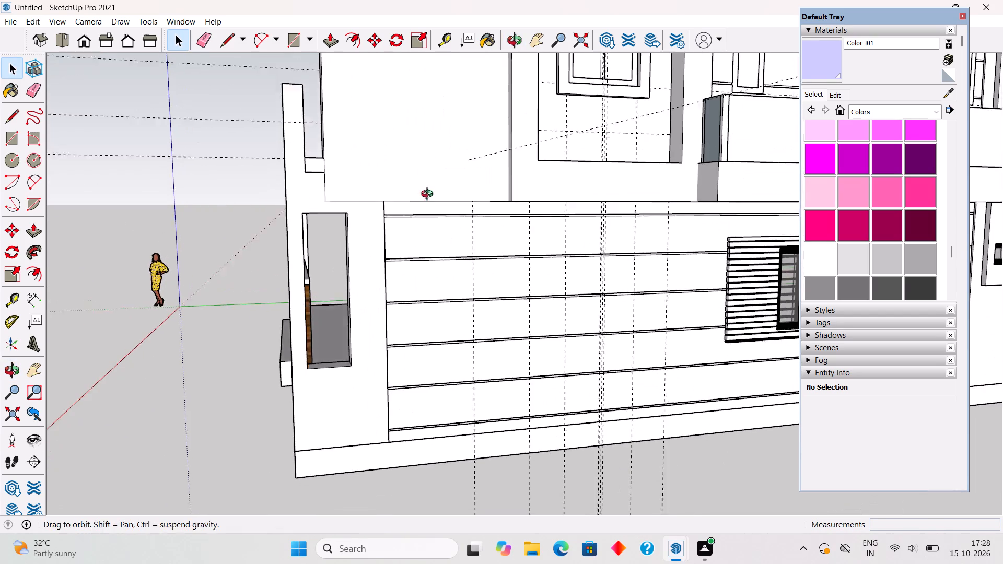
{"action": "middle_click_drag", "start_coordinate": [429, 195], "coordinate": [421, 148]}
{"action": "scroll", "coordinate": [412, 146], "scroll_direction": "up", "scroll_amount": 4}
{"action": "middle_click_drag", "start_coordinate": [398, 201], "coordinate": [400, 267]}
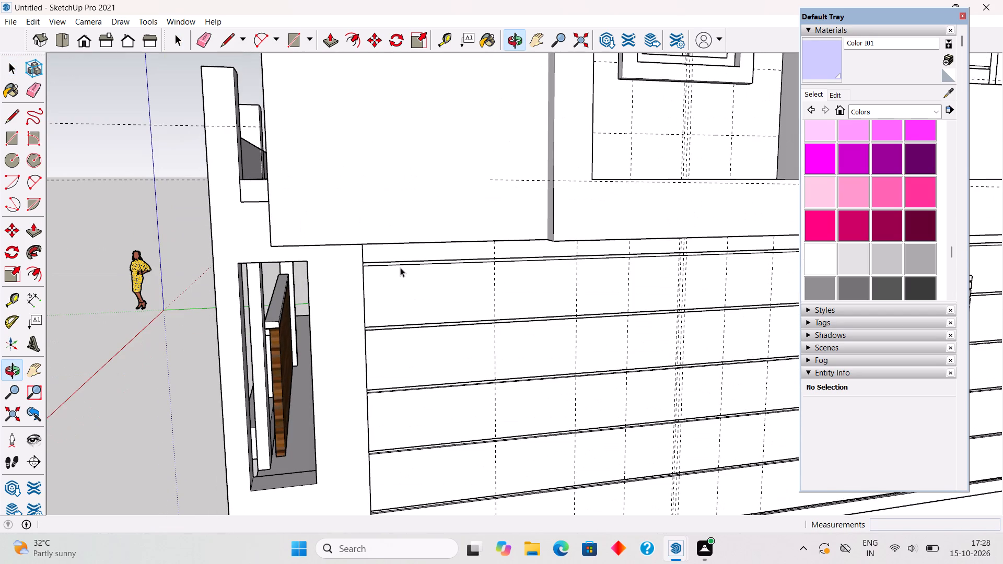
{"action": "middle_click_drag", "start_coordinate": [401, 275], "coordinate": [447, 297]}
Open the terrace slab group, split off its exposed side face with a vertical line at the wall end, and push it in 9".
{"action": "scroll", "coordinate": [216, 171], "scroll_direction": "up", "scroll_amount": 3}
{"action": "middle_click_drag", "start_coordinate": [300, 199], "coordinate": [239, 224]}
{"action": "scroll", "coordinate": [221, 273], "scroll_direction": "up", "scroll_amount": 4}
{"action": "triple_click", "coordinate": [246, 414]}
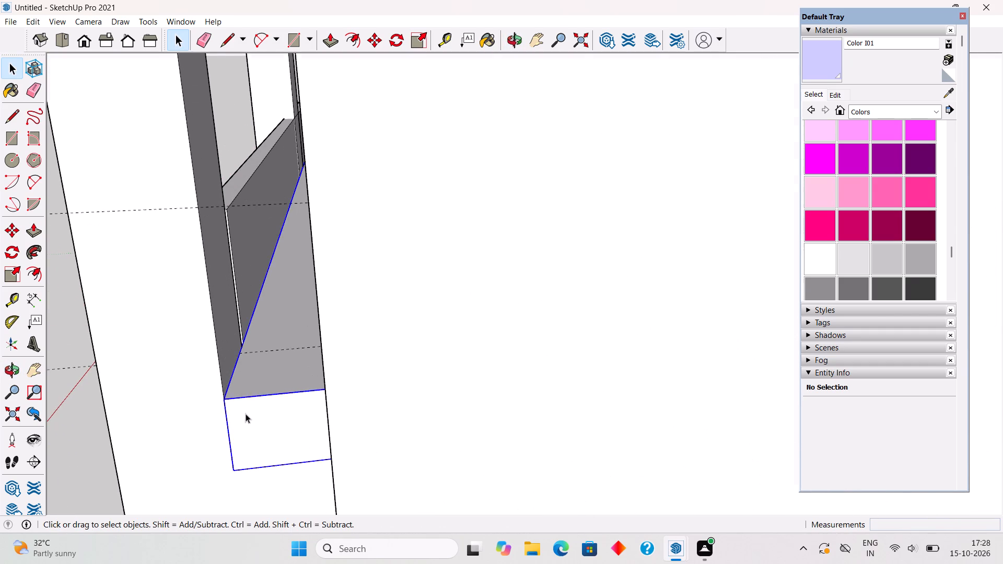
{"action": "middle_click_drag", "start_coordinate": [357, 413], "coordinate": [359, 411]}
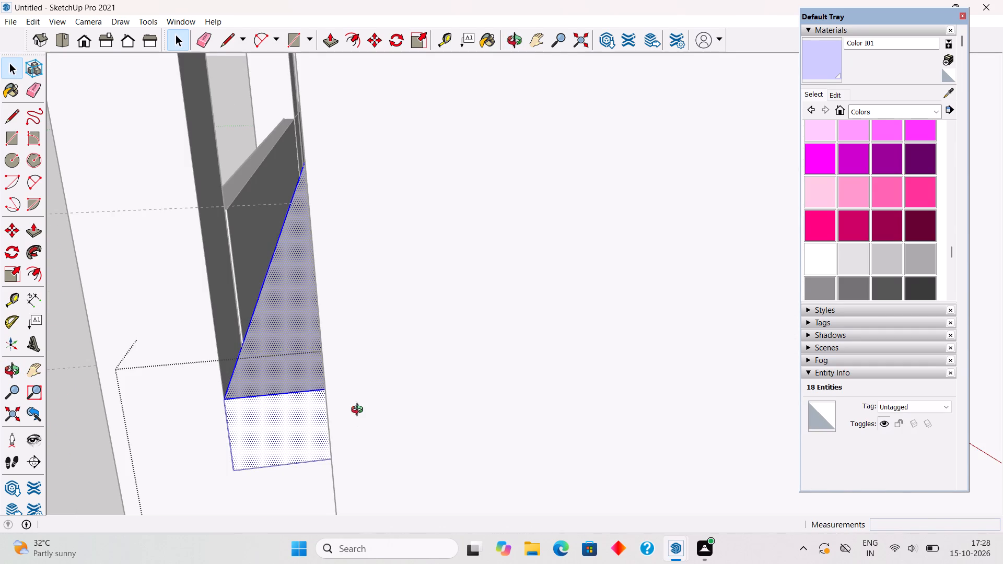
{"action": "middle_click_drag", "start_coordinate": [359, 411], "coordinate": [413, 397]}
{"action": "scroll", "coordinate": [320, 441], "scroll_direction": "up", "scroll_amount": 4}
{"action": "key", "text": "l"}
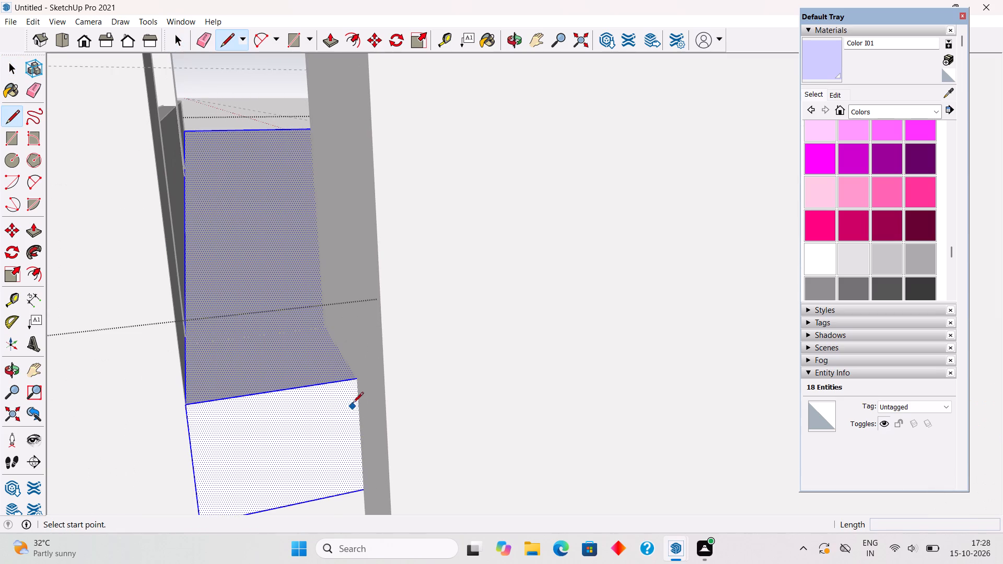
{"action": "left_click", "coordinate": [357, 382]}
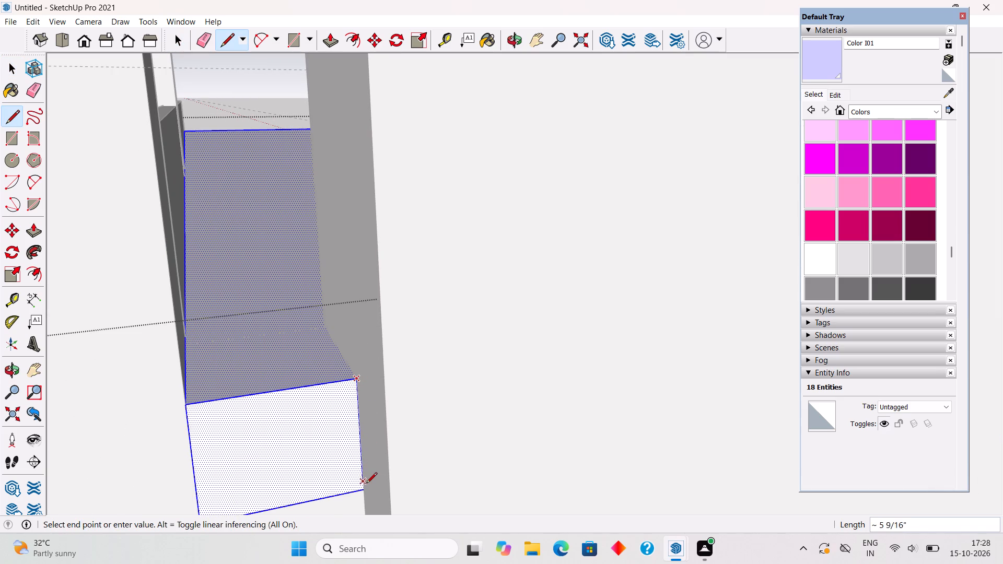
{"action": "left_click", "coordinate": [366, 485]}
{"action": "key", "text": "p"}
{"action": "left_click", "coordinate": [335, 450]}
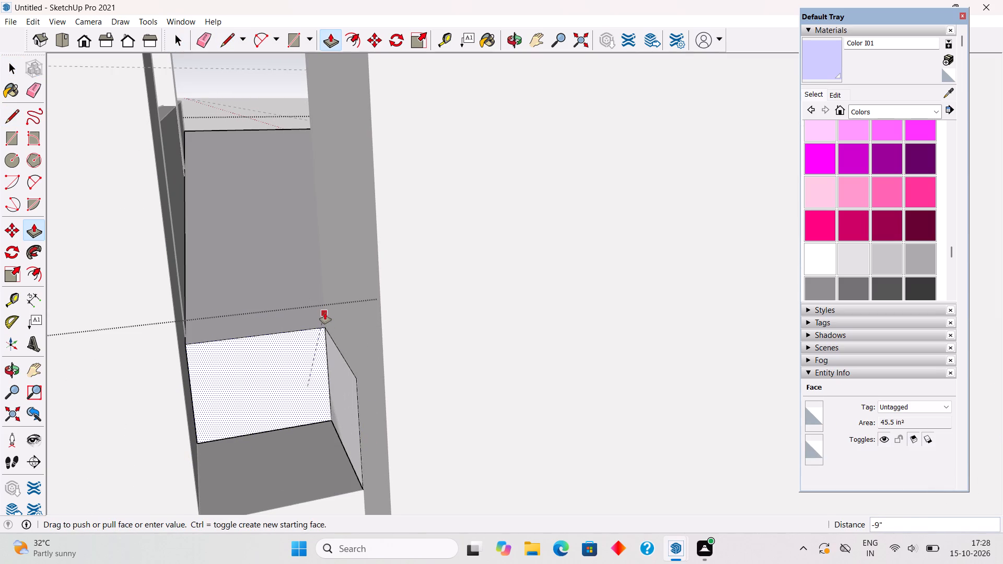
{"action": "left_click", "coordinate": [325, 313]}
Open the corner post frame group, pull the upper post's side face across the recess to the side wall, and close the group.
{"action": "middle_click_drag", "start_coordinate": [319, 355], "coordinate": [243, 366]}
{"action": "key", "text": "space"}
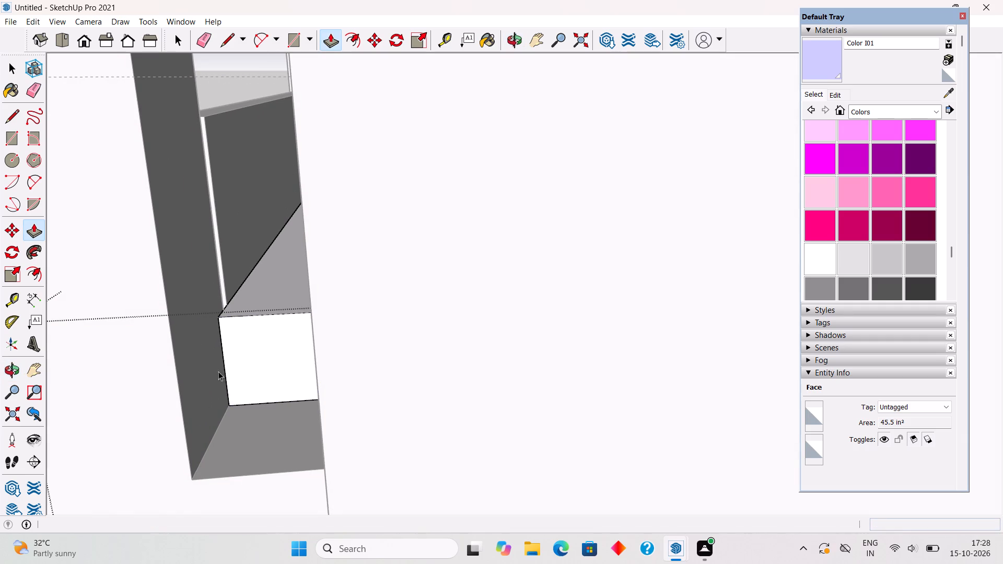
{"action": "triple_click", "coordinate": [211, 371]}
{"action": "key", "text": "p"}
{"action": "left_click", "coordinate": [205, 367]}
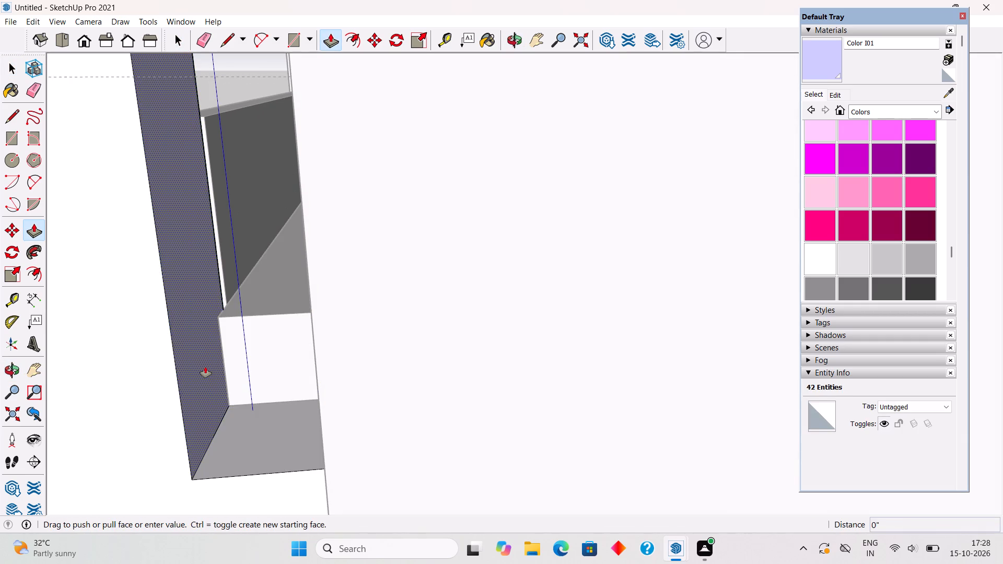
{"action": "left_click", "coordinate": [323, 438]}
{"action": "key", "text": "space"}
{"action": "scroll", "coordinate": [322, 437], "scroll_direction": "down", "scroll_amount": 5}
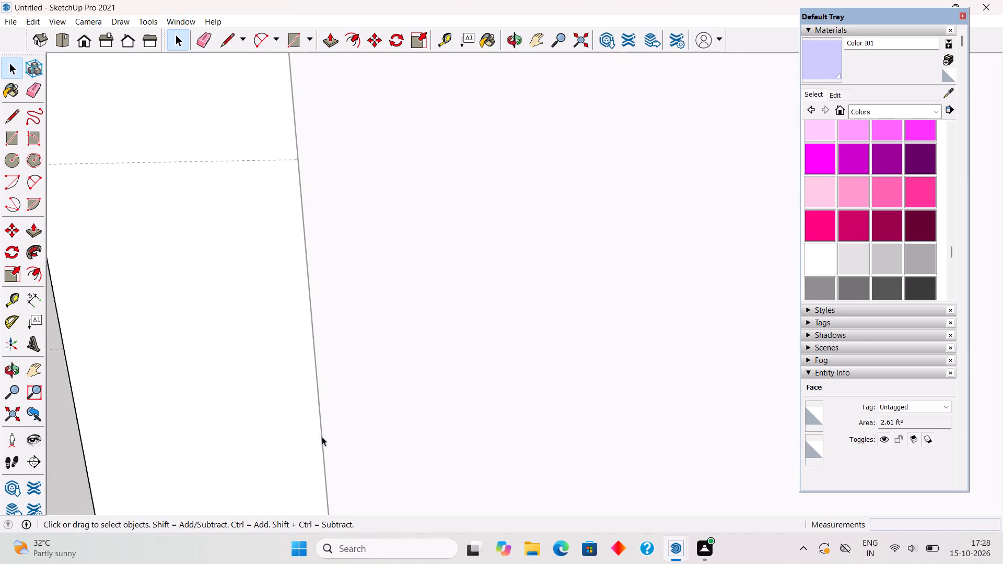
{"action": "scroll", "coordinate": [322, 437], "scroll_direction": "down", "scroll_amount": 5}
{"action": "scroll", "coordinate": [311, 422], "scroll_direction": "up", "scroll_amount": 1}
{"action": "scroll", "coordinate": [306, 409], "scroll_direction": "down", "scroll_amount": 9}
{"action": "left_click", "coordinate": [148, 318]}
Draw a short vertical edge where the upper side wall's lower front corner meets the corner post.
{"action": "middle_click_drag", "start_coordinate": [166, 350], "coordinate": [179, 314]}
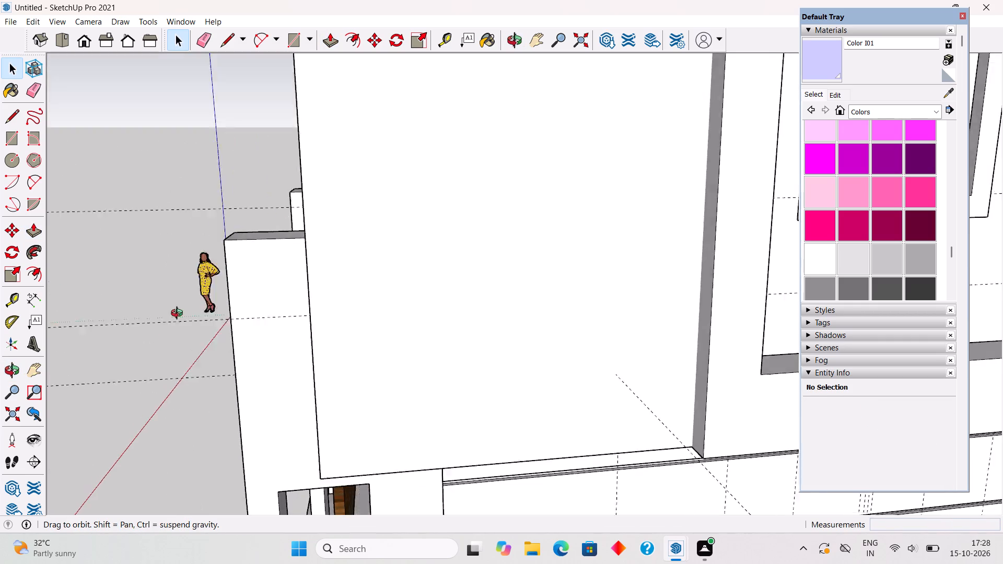
{"action": "middle_click_drag", "start_coordinate": [179, 314], "coordinate": [201, 308]}
{"action": "scroll", "coordinate": [217, 252], "scroll_direction": "down", "scroll_amount": 4}
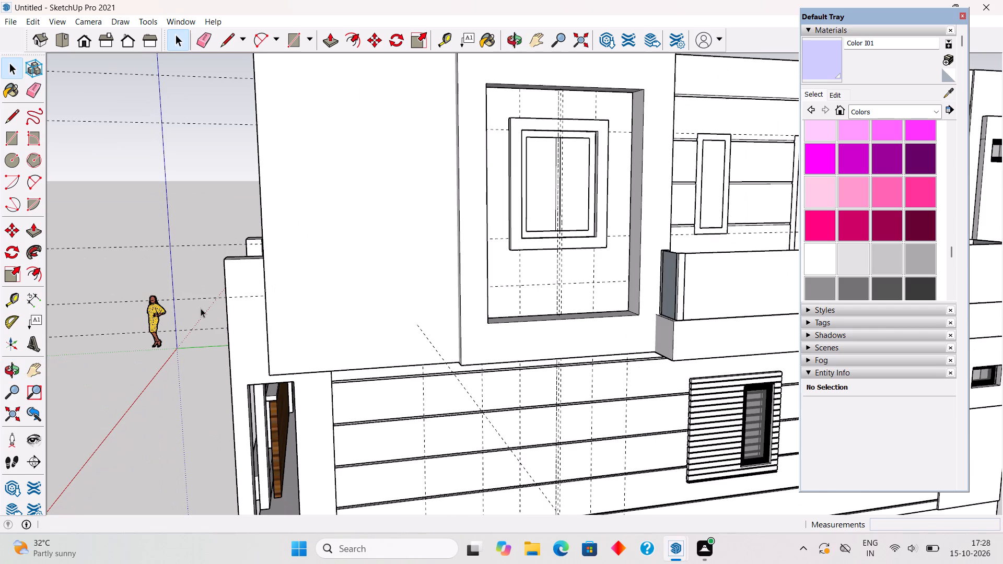
{"action": "scroll", "coordinate": [230, 285], "scroll_direction": "down", "scroll_amount": 2}
{"action": "middle_click_drag", "start_coordinate": [259, 280], "coordinate": [474, 257]}
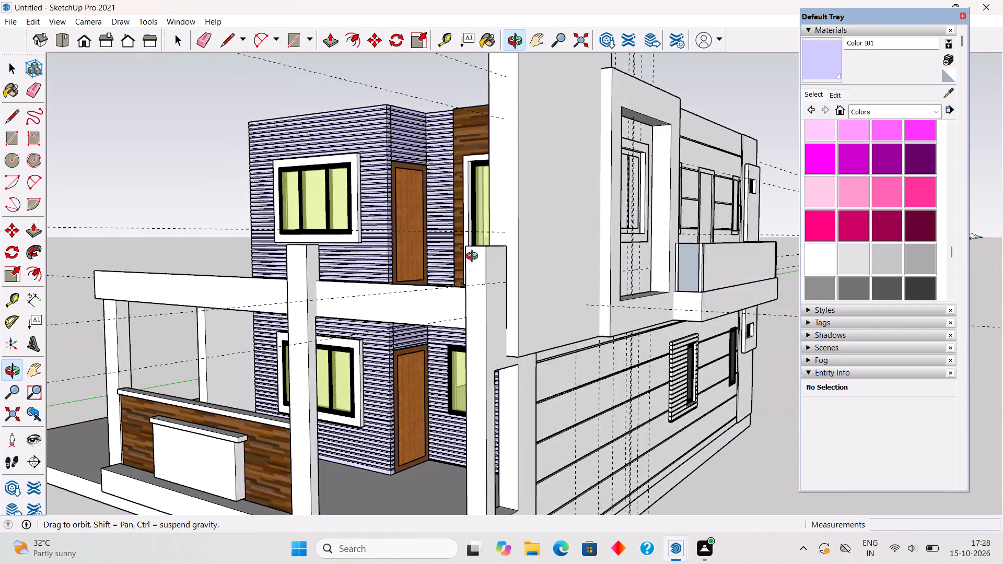
{"action": "middle_click_drag", "start_coordinate": [474, 257], "coordinate": [495, 290]}
{"action": "scroll", "coordinate": [495, 290], "scroll_direction": "down", "scroll_amount": 3}
{"action": "scroll", "coordinate": [536, 350], "scroll_direction": "up", "scroll_amount": 7}
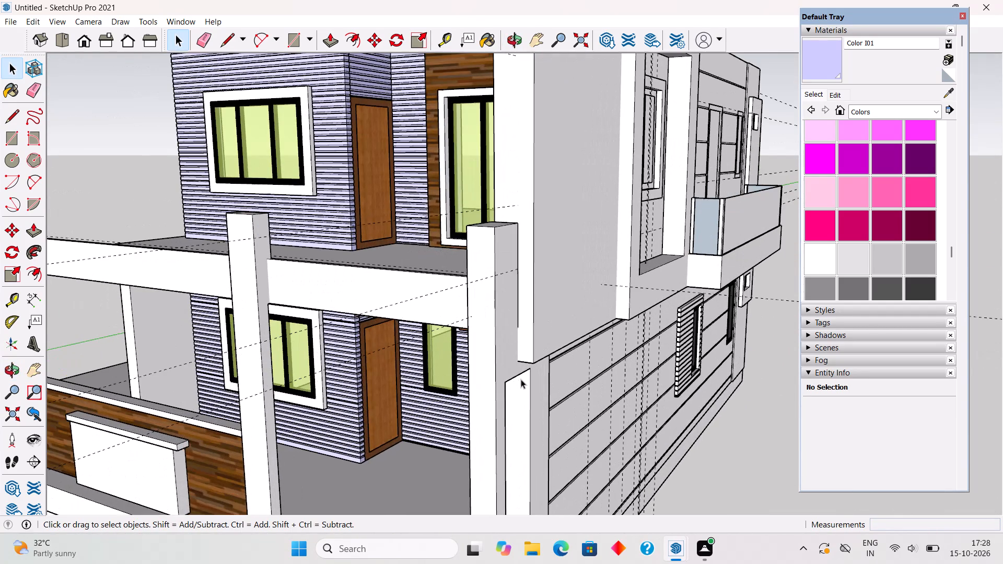
{"action": "key", "text": "l"}
{"action": "left_click", "coordinate": [517, 321]}
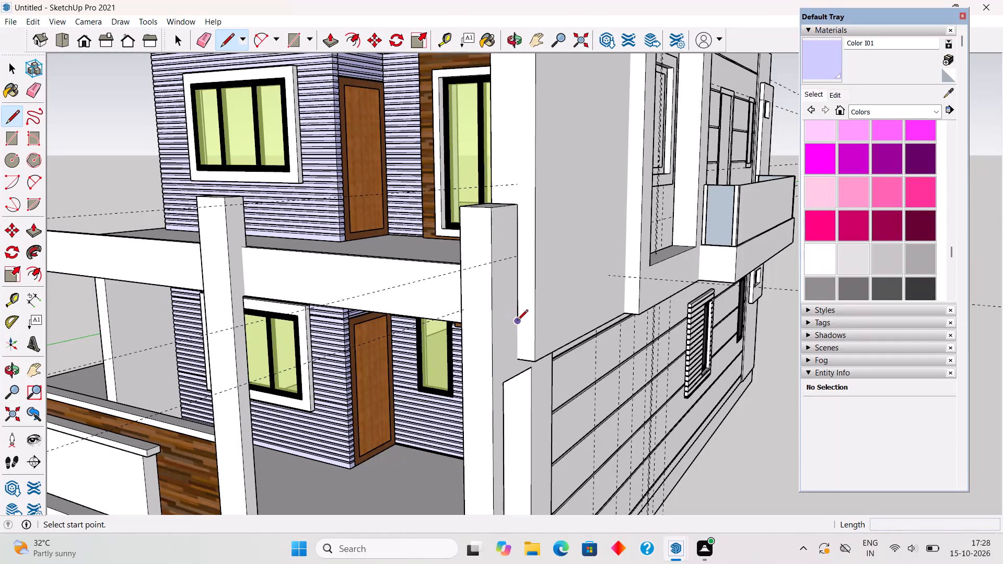
{"action": "left_click", "coordinate": [520, 356]}
{"action": "key", "text": "space"}
Draw an 11' 6" vertical line along the joint between the tall side wall and the projecting window frame.
{"action": "scroll", "coordinate": [520, 356], "scroll_direction": "down", "scroll_amount": 5}
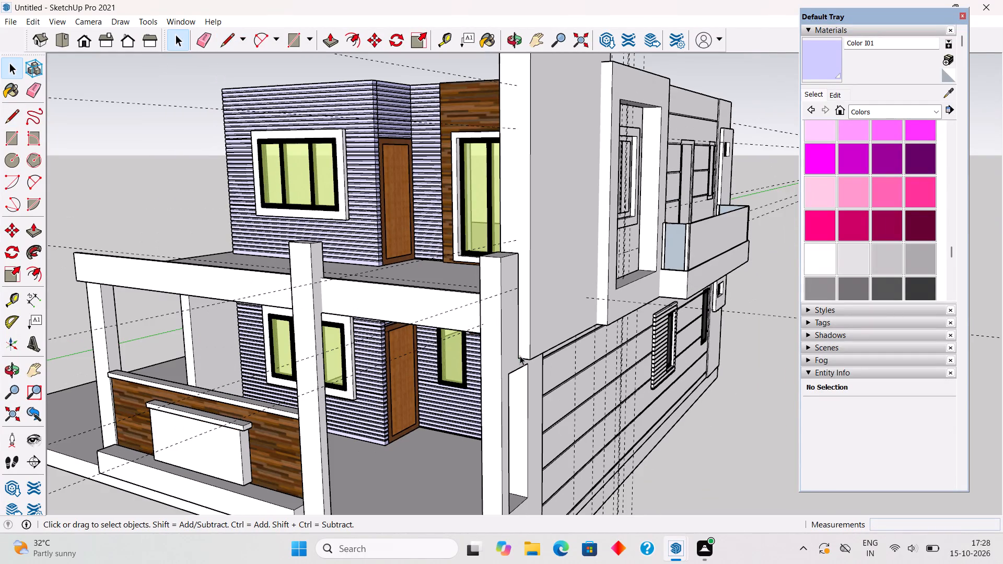
{"action": "scroll", "coordinate": [600, 400], "scroll_direction": "down", "scroll_amount": 1}
{"action": "middle_click_drag", "start_coordinate": [586, 398], "coordinate": [464, 431]}
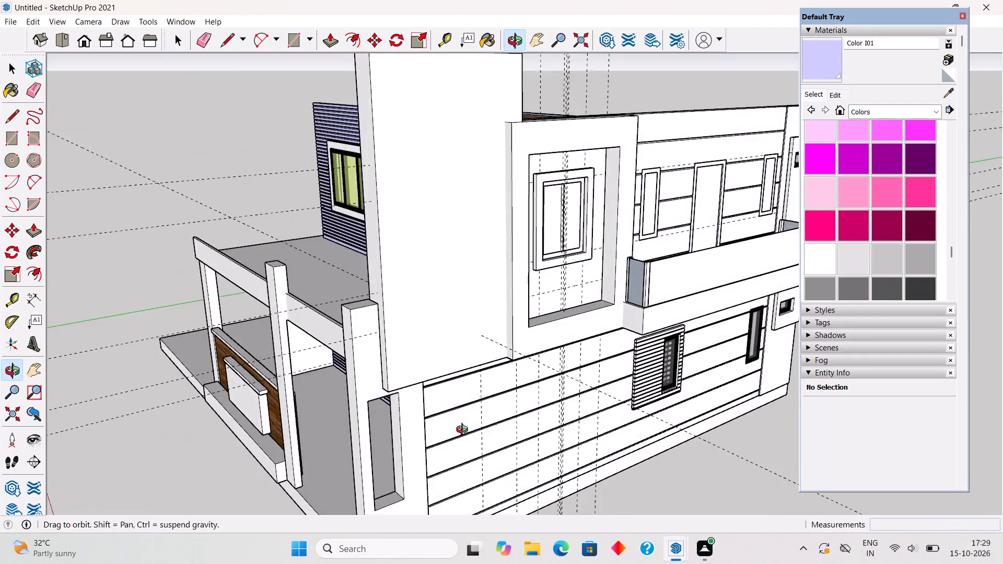
{"action": "middle_click_drag", "start_coordinate": [464, 431], "coordinate": [398, 443]}
{"action": "scroll", "coordinate": [398, 443], "scroll_direction": "down", "scroll_amount": 3}
{"action": "left_click", "coordinate": [626, 494]}
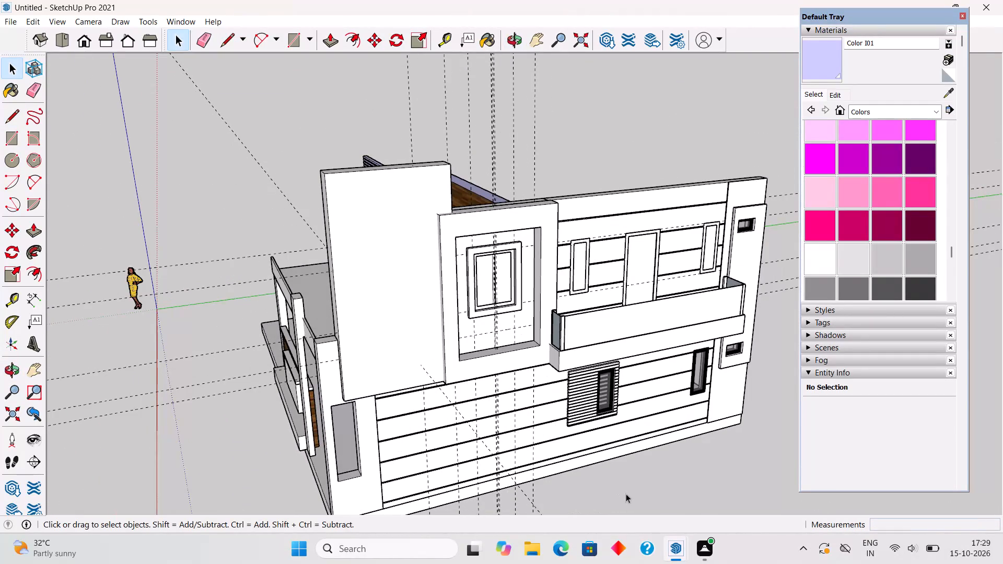
{"action": "middle_click_drag", "start_coordinate": [412, 335], "coordinate": [507, 311]}
{"action": "scroll", "coordinate": [507, 311], "scroll_direction": "up", "scroll_amount": 8}
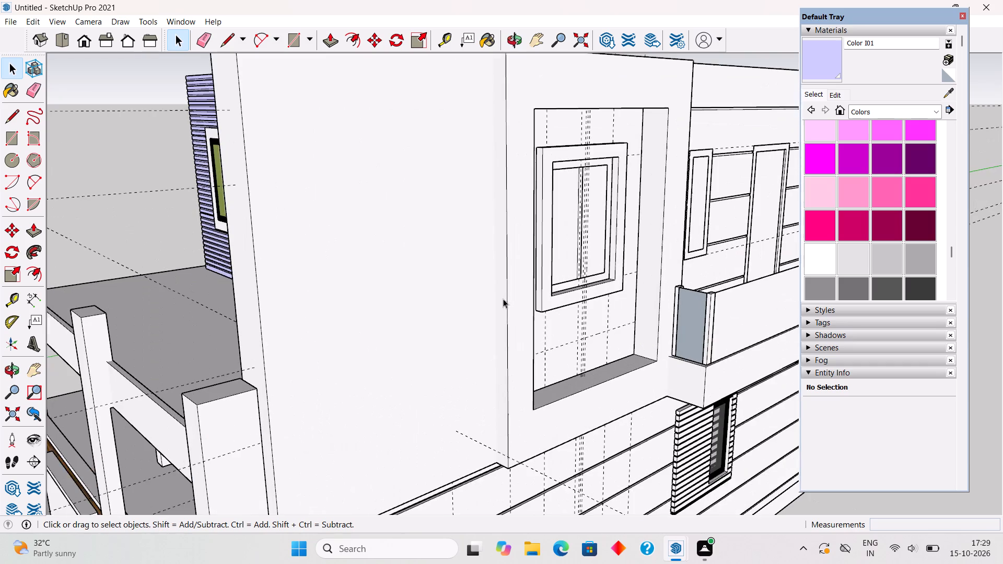
{"action": "middle_click_drag", "start_coordinate": [510, 324], "coordinate": [540, 330]}
{"action": "key", "text": "l"}
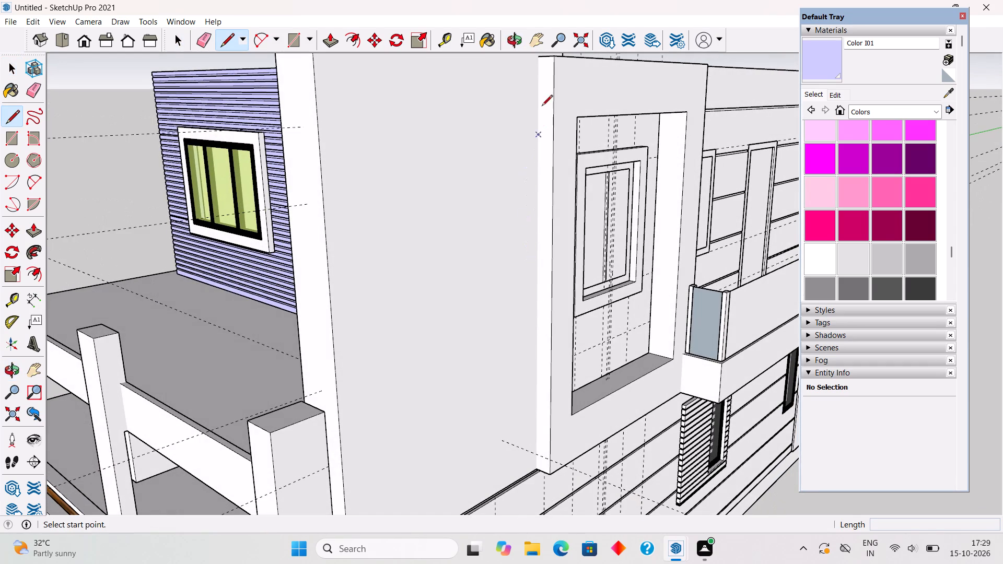
{"action": "left_click_drag", "start_coordinate": [537, 56], "coordinate": [537, 75]}
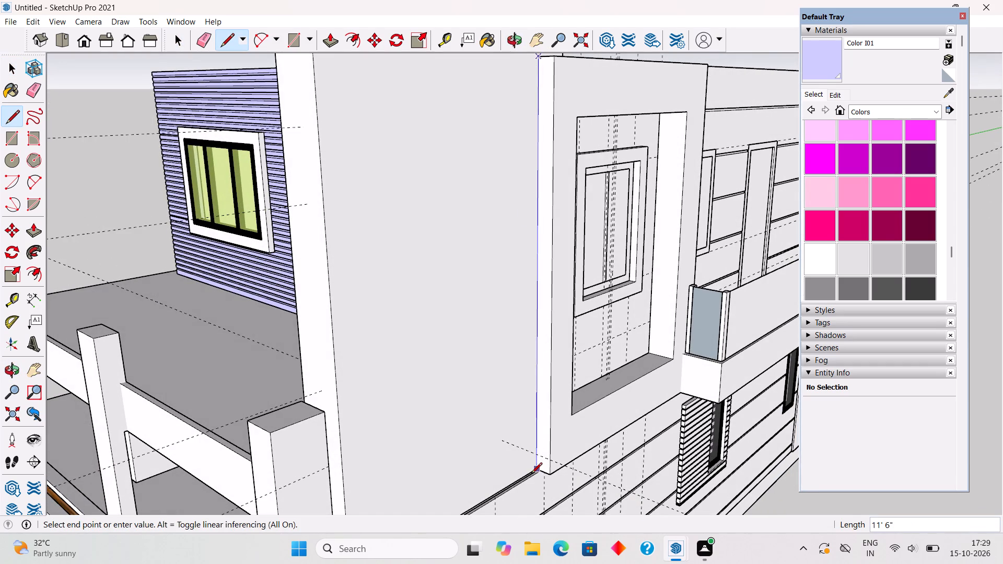
{"action": "left_click", "coordinate": [536, 469]}
{"action": "scroll", "coordinate": [567, 347], "scroll_direction": "down", "scroll_amount": 4}
{"action": "key", "text": "space"}
Place vertical guides on the tall upper side wall, 10" in from its front edge and 2.5' in from its rear edge.
{"action": "scroll", "coordinate": [564, 347], "scroll_direction": "down", "scroll_amount": 4}
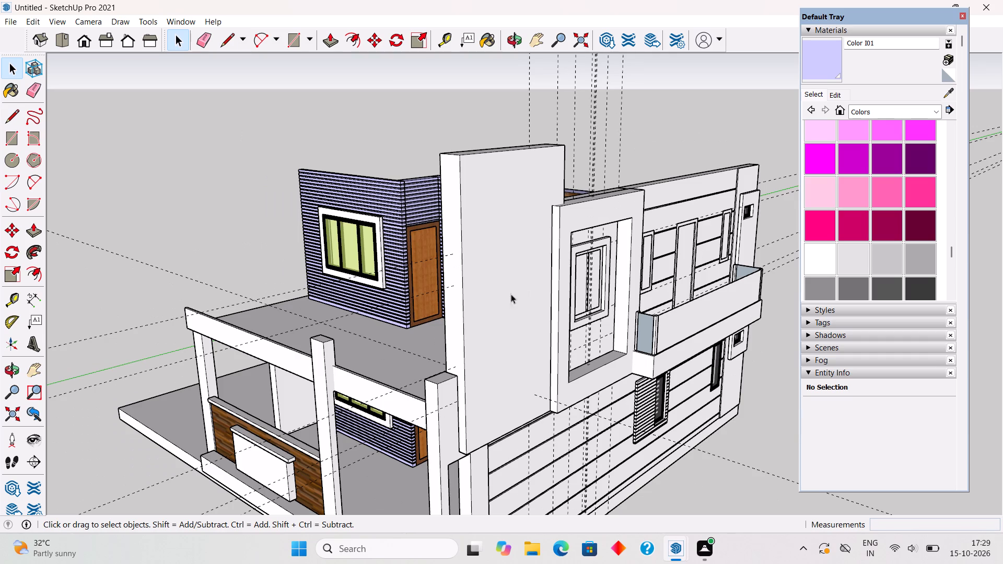
{"action": "middle_click_drag", "start_coordinate": [467, 307], "coordinate": [283, 302]}
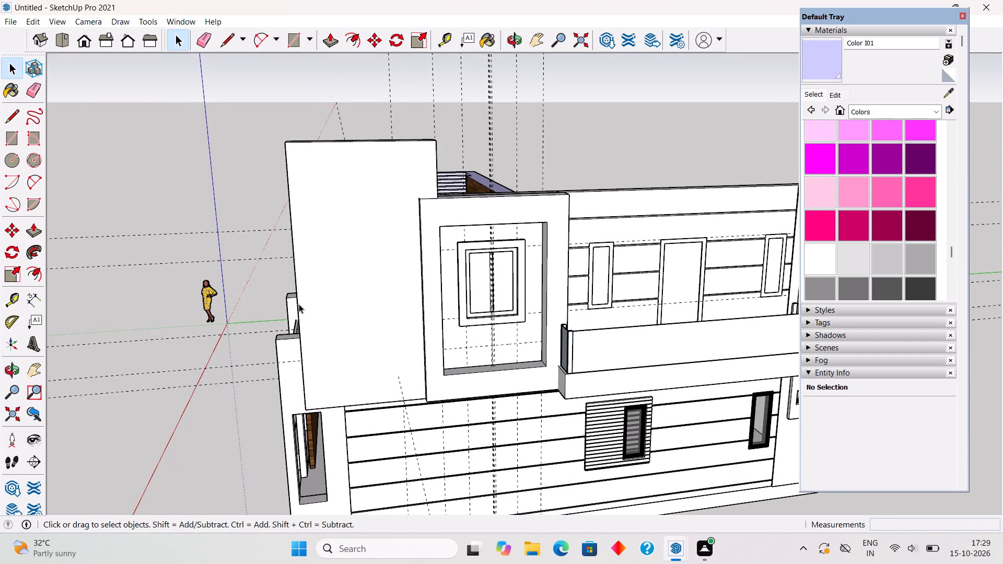
{"action": "key", "text": "t"}
{"action": "left_click", "coordinate": [301, 310]}
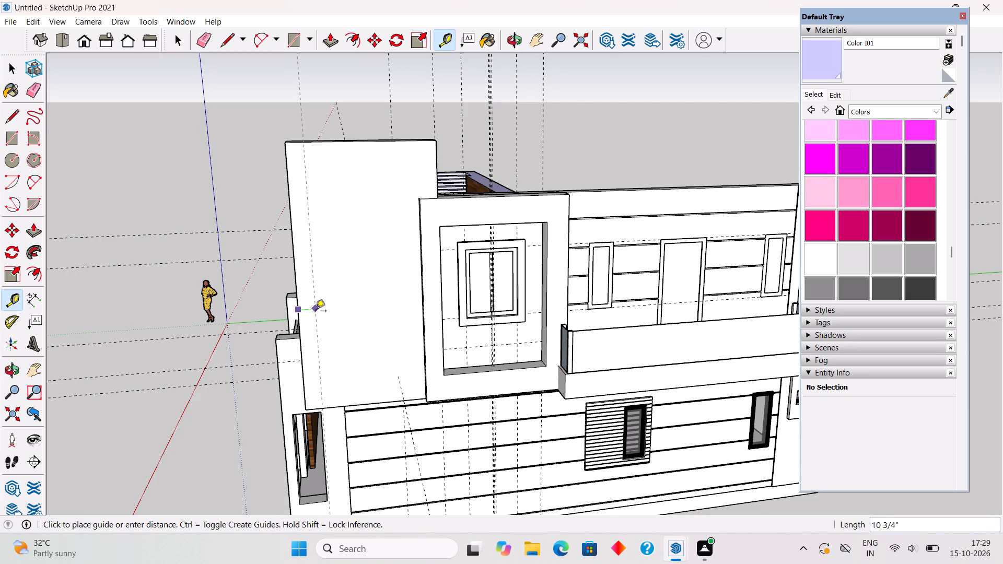
{"action": "type", "text": "10\""}
{"action": "key", "text": "Return"}
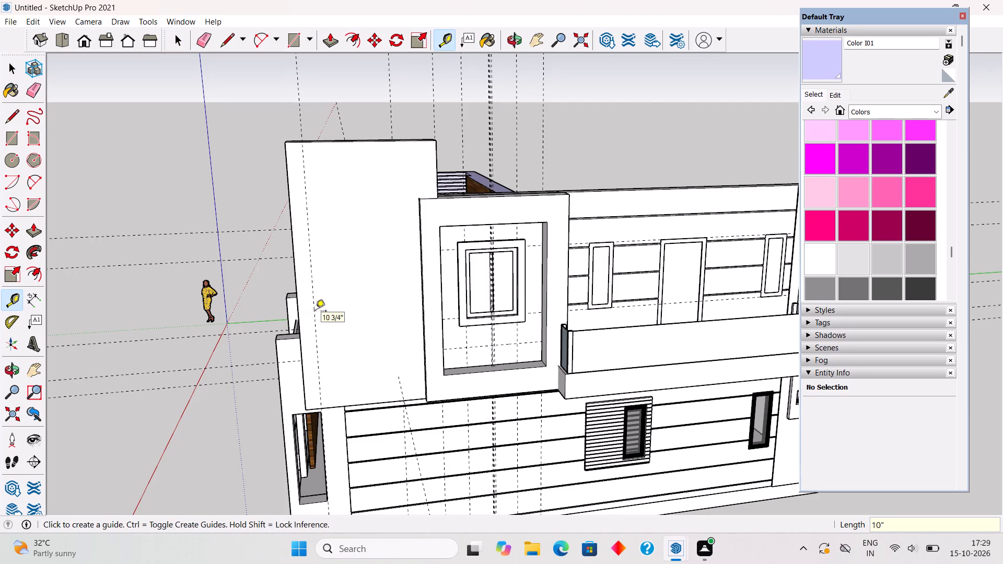
{"action": "left_click", "coordinate": [436, 181]}
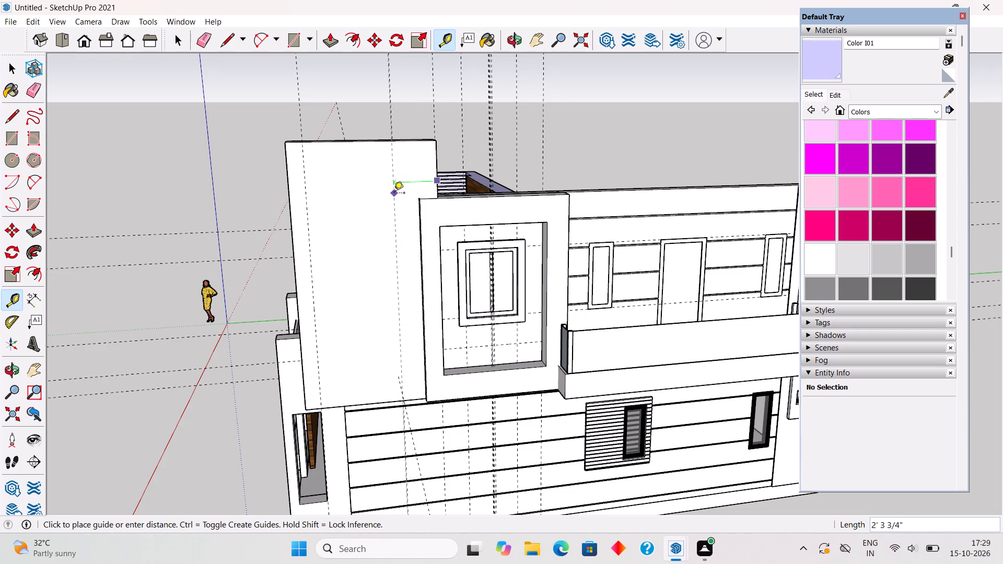
{"action": "type", "text": "2.5'"}
{"action": "key", "text": "Return"}
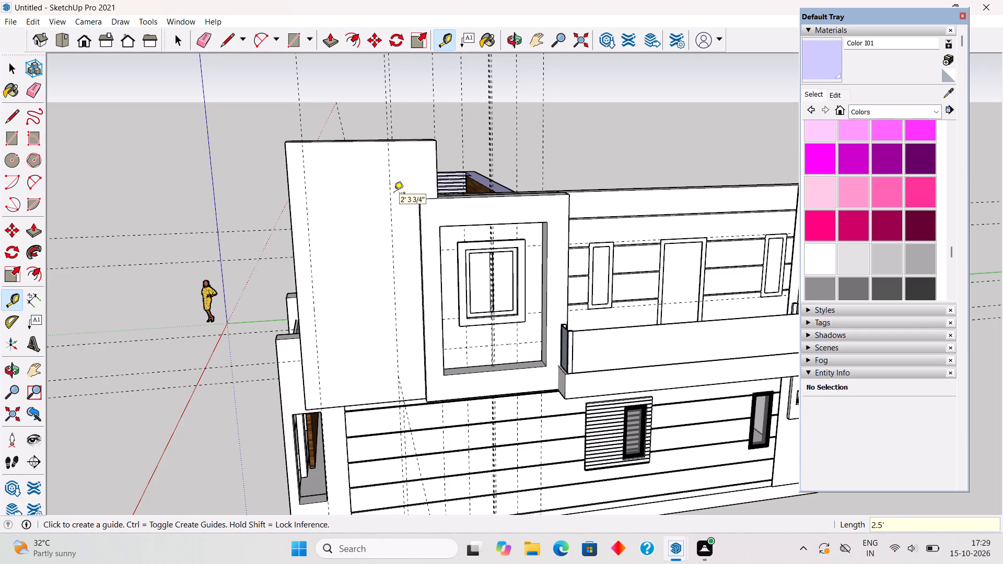
Place horizontal guides on the tall side wall, one 4' 9" above its bottom edge and another about 5' 11 13/16" above that.
{"action": "left_click", "coordinate": [360, 404]}
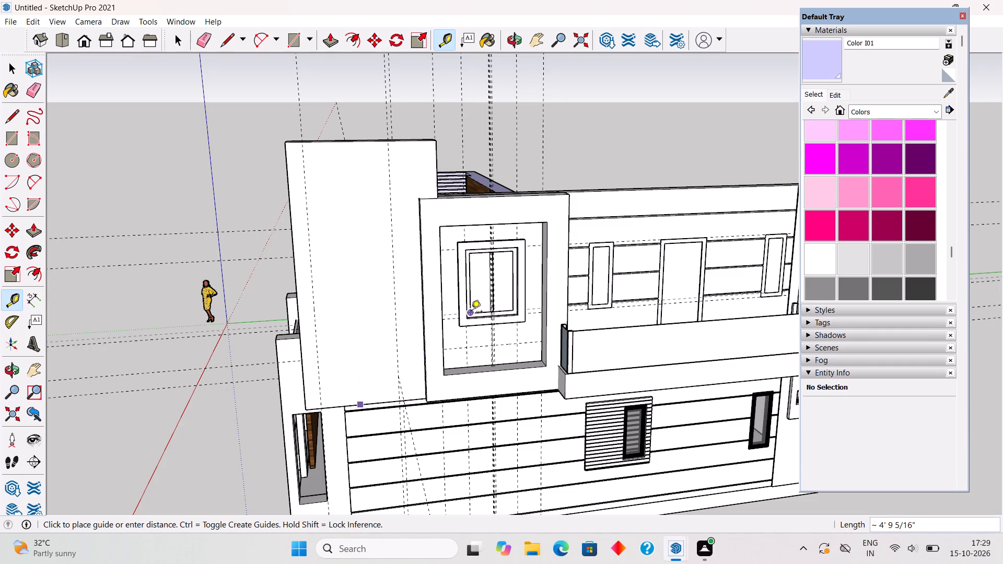
{"action": "left_click", "coordinate": [394, 321]}
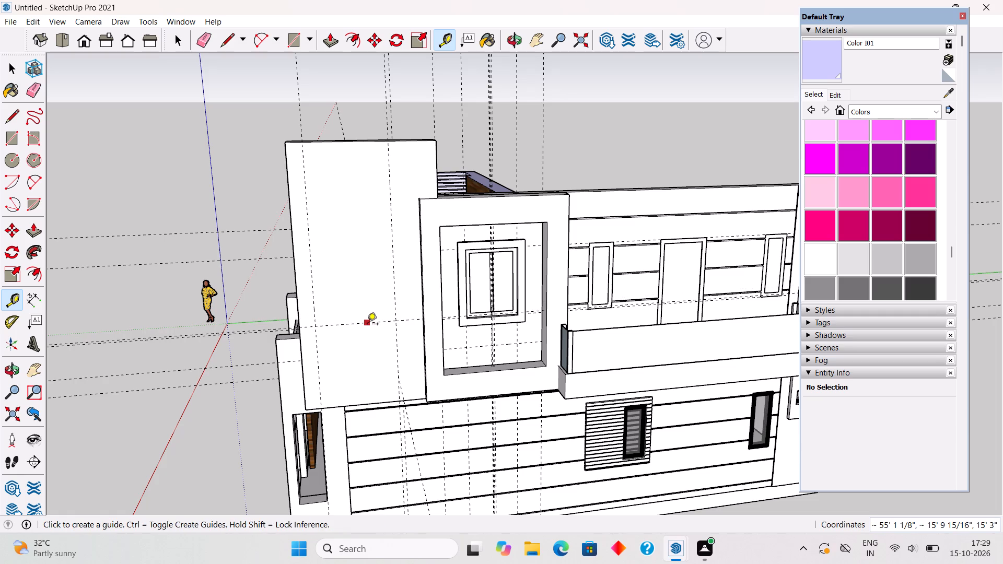
{"action": "left_click", "coordinate": [367, 325]}
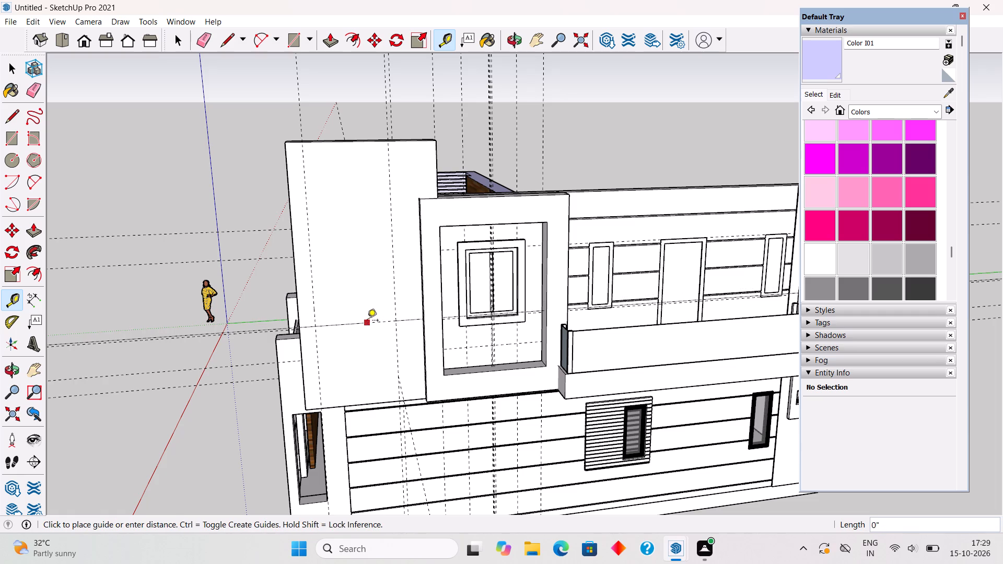
{"action": "left_click", "coordinate": [379, 214]}
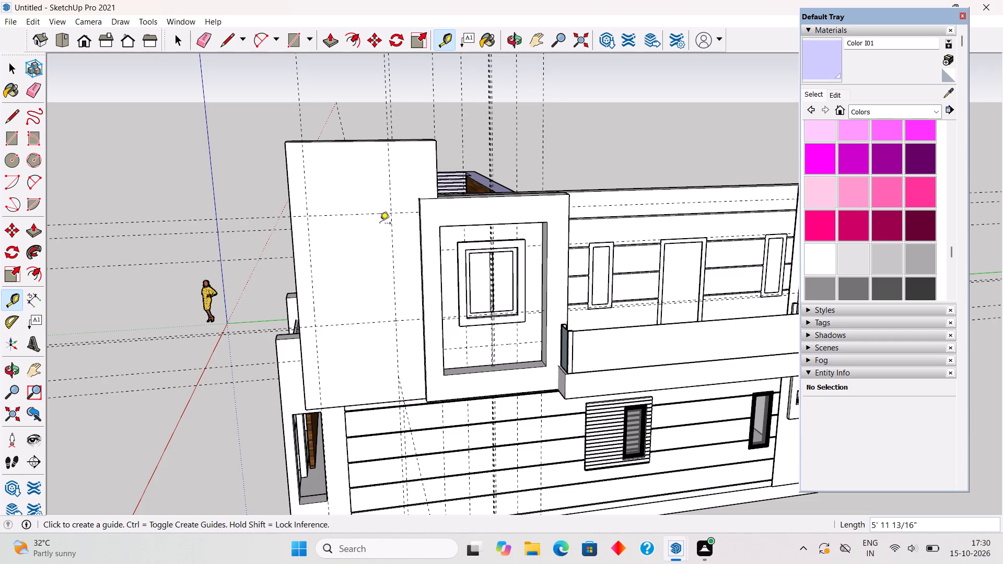
{"action": "key", "text": "space"}
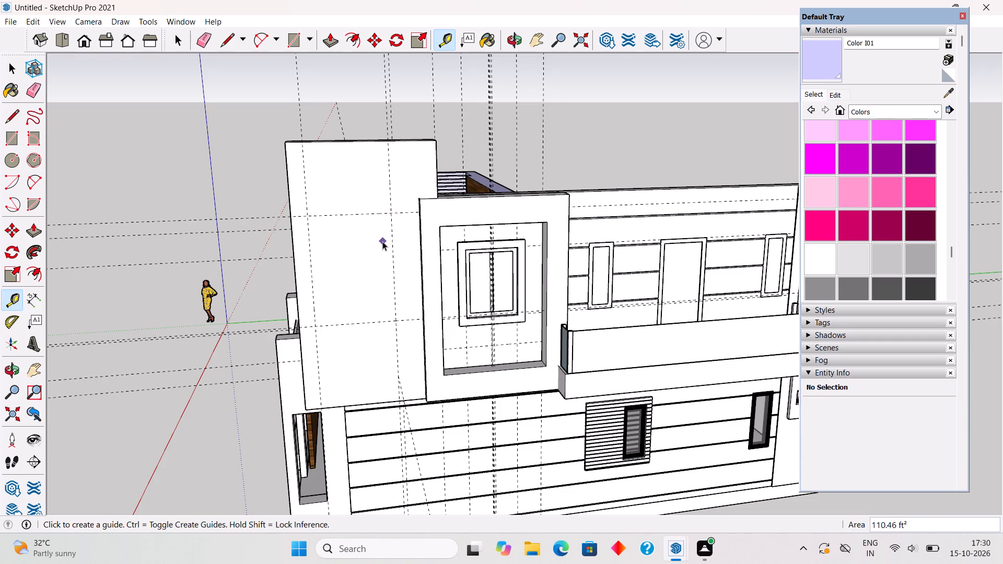
Examine the side elevation from lower angles, briefly opening the grooved lower wall group and selecting its geometry.
{"action": "middle_click_drag", "start_coordinate": [365, 219], "coordinate": [471, 124]}
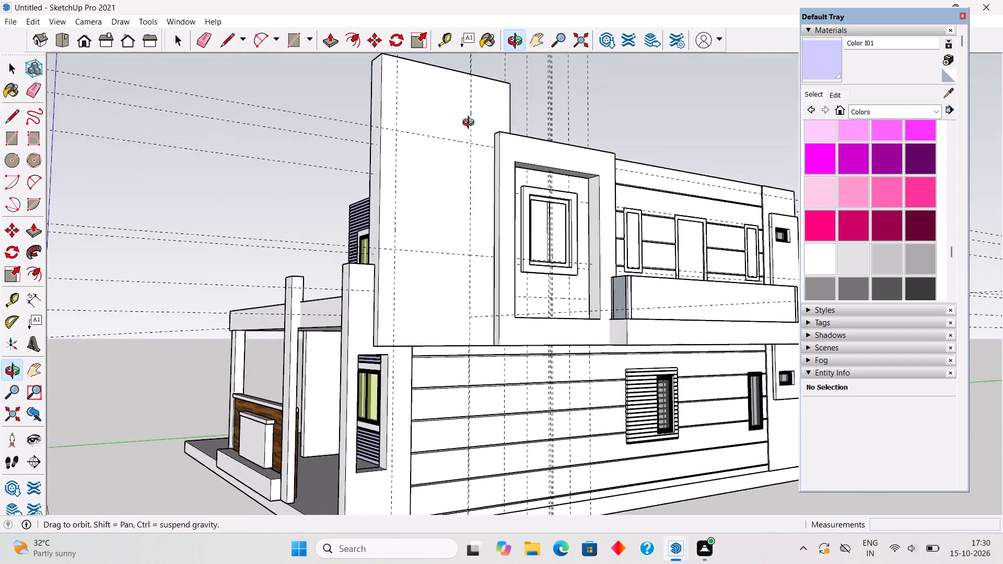
{"action": "middle_click_drag", "start_coordinate": [471, 124], "coordinate": [441, 99]}
{"action": "scroll", "coordinate": [412, 360], "scroll_direction": "up", "scroll_amount": 1}
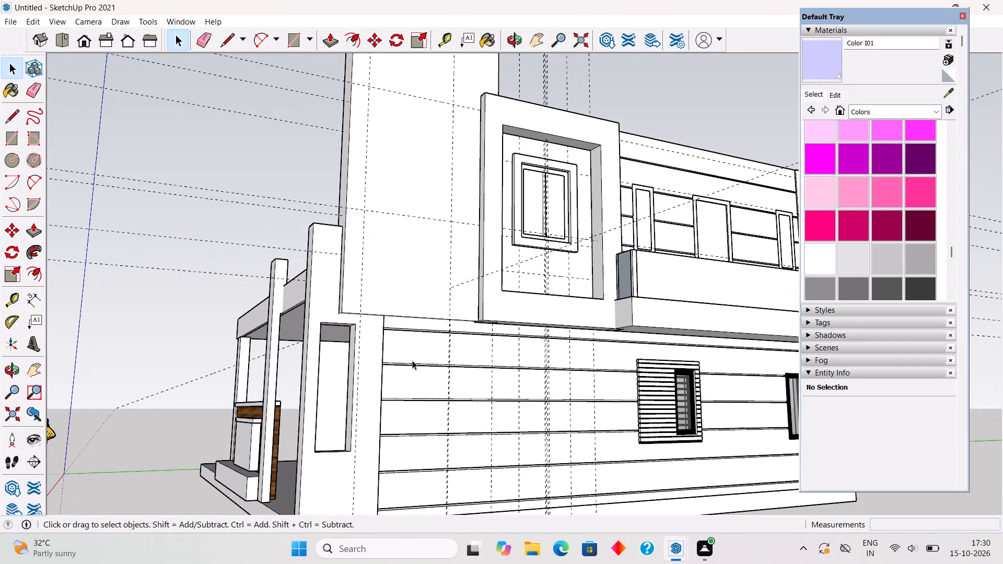
{"action": "double_click", "coordinate": [399, 379]}
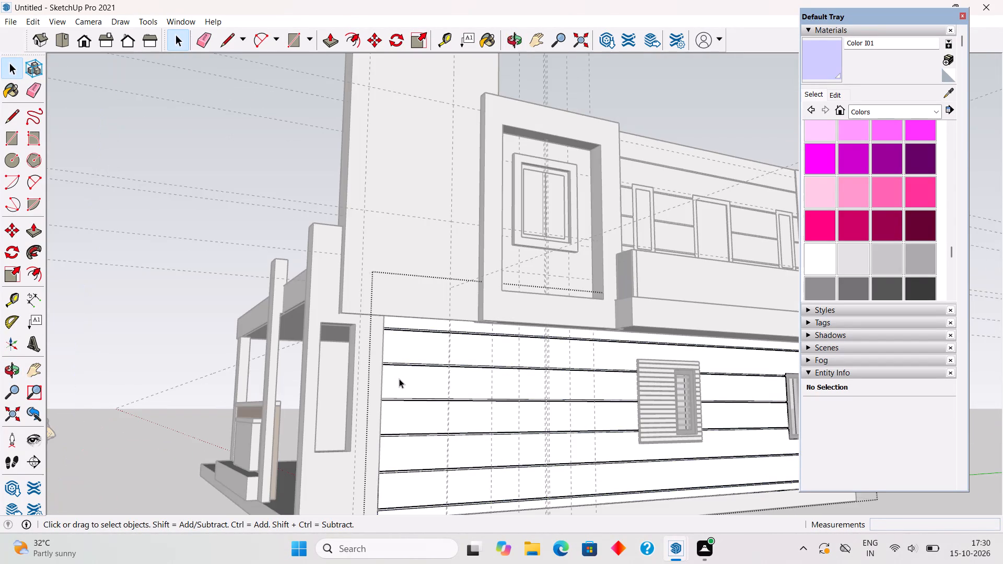
{"action": "left_click", "coordinate": [399, 379]}
{"action": "middle_click_drag", "start_coordinate": [407, 384], "coordinate": [500, 402]}
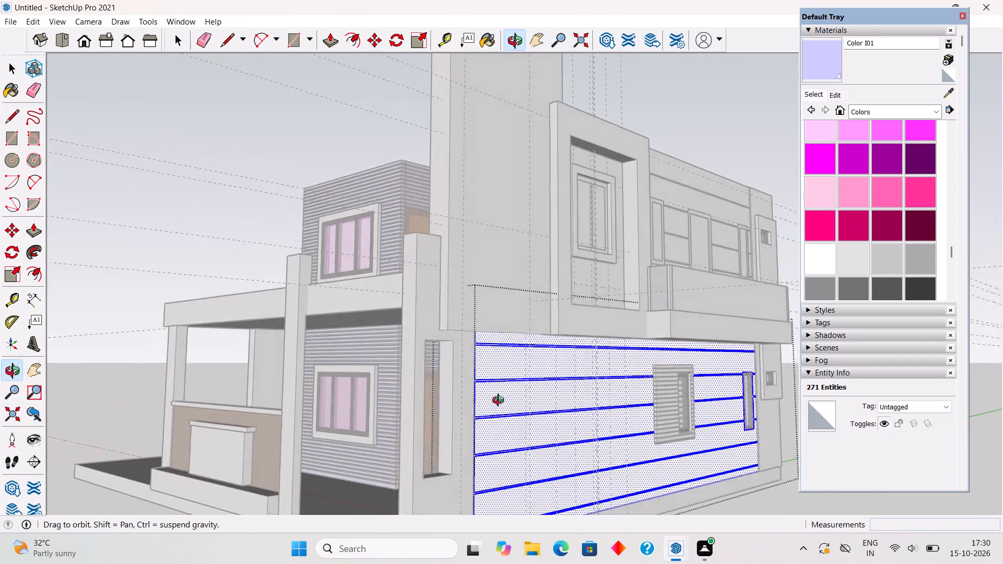
{"action": "middle_click_drag", "start_coordinate": [500, 402], "coordinate": [460, 403]}
{"action": "scroll", "coordinate": [461, 403], "scroll_direction": "down", "scroll_amount": 3}
{"action": "left_click", "coordinate": [171, 233]}
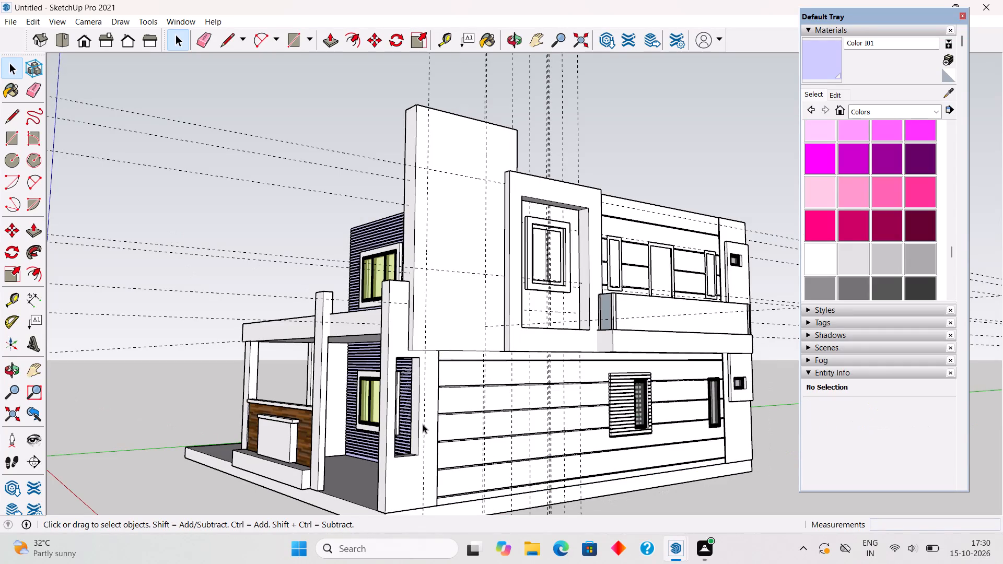
Hide the ground-floor corner post group that stands in front of the grooved lower wall.
{"action": "left_click", "coordinate": [423, 424]}
{"action": "left_click", "coordinate": [428, 429]}
{"action": "right_click", "coordinate": [428, 429]}
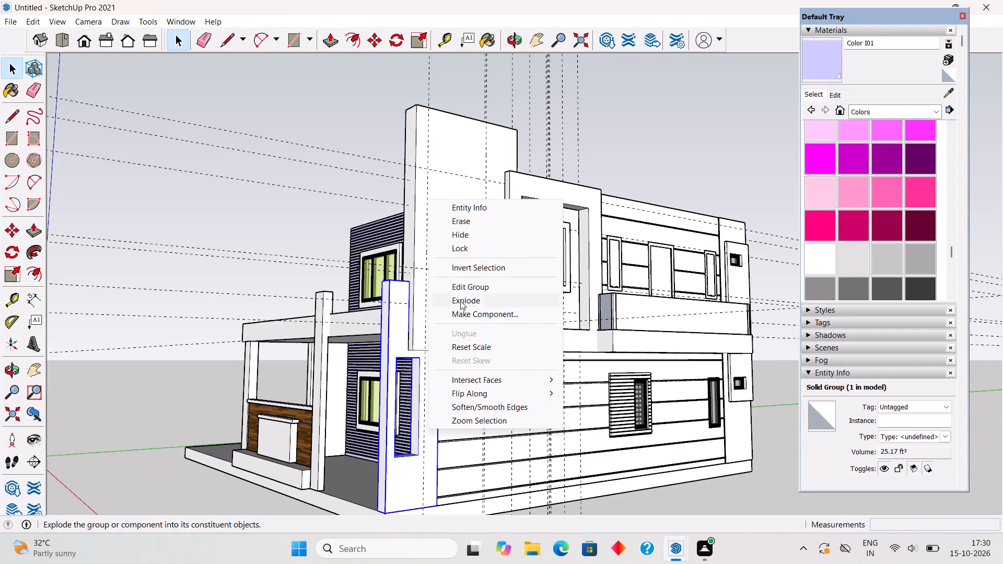
{"action": "left_click", "coordinate": [466, 229]}
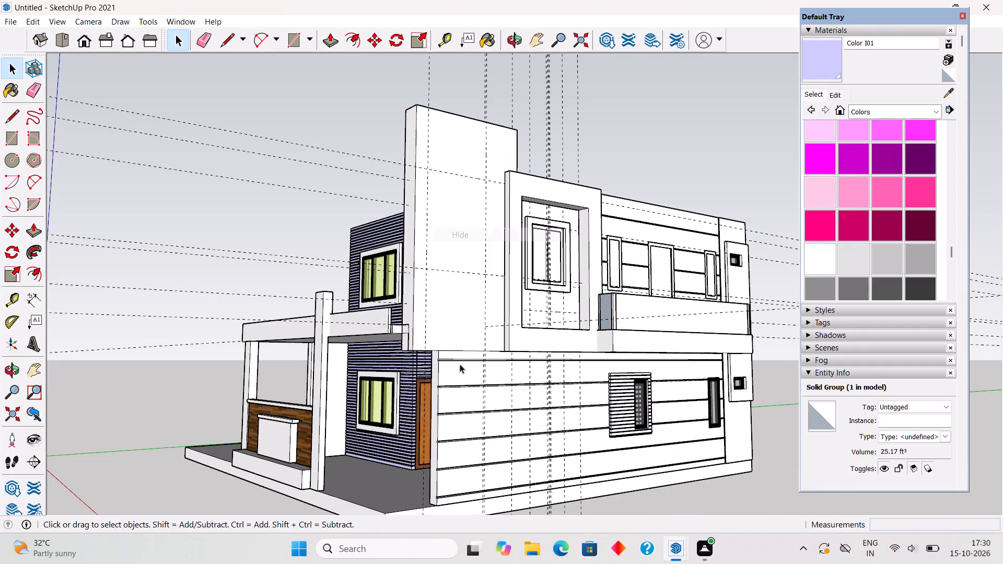
Shorten the grooved lower wall by pushing its narrow front end face back 1.5'.
{"action": "scroll", "coordinate": [460, 391], "scroll_direction": "up", "scroll_amount": 4}
{"action": "triple_click", "coordinate": [421, 424]}
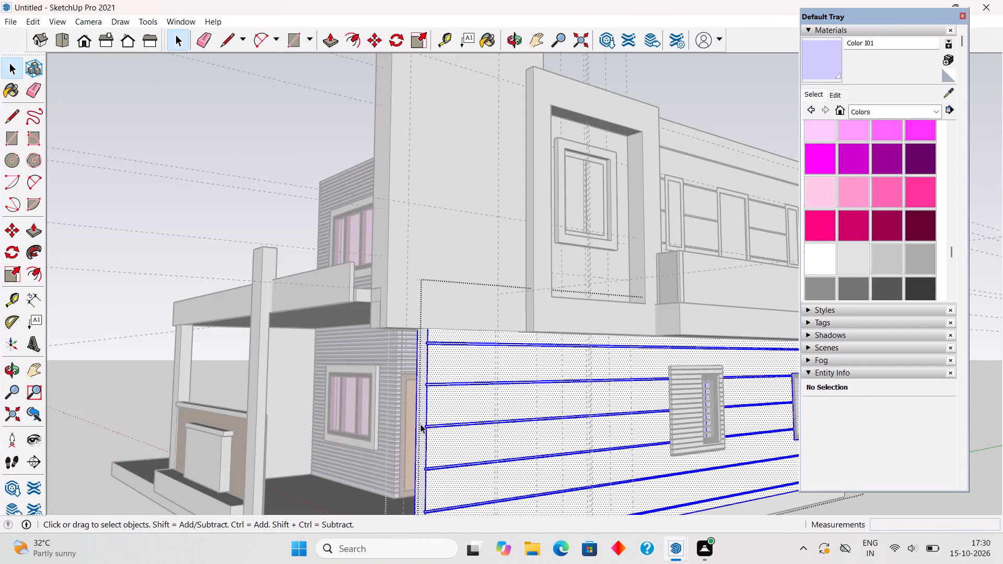
{"action": "key", "text": "p"}
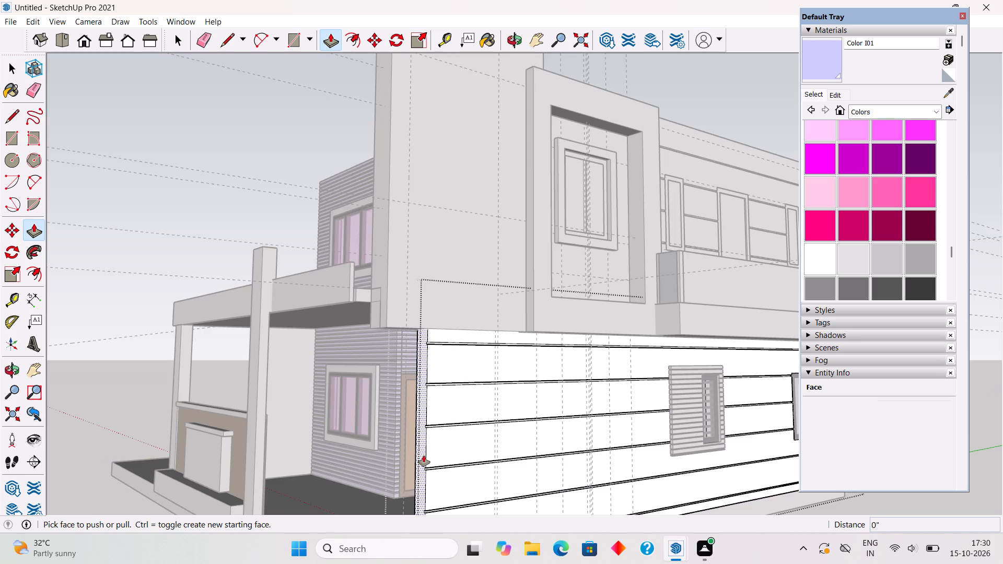
{"action": "left_click", "coordinate": [424, 455]}
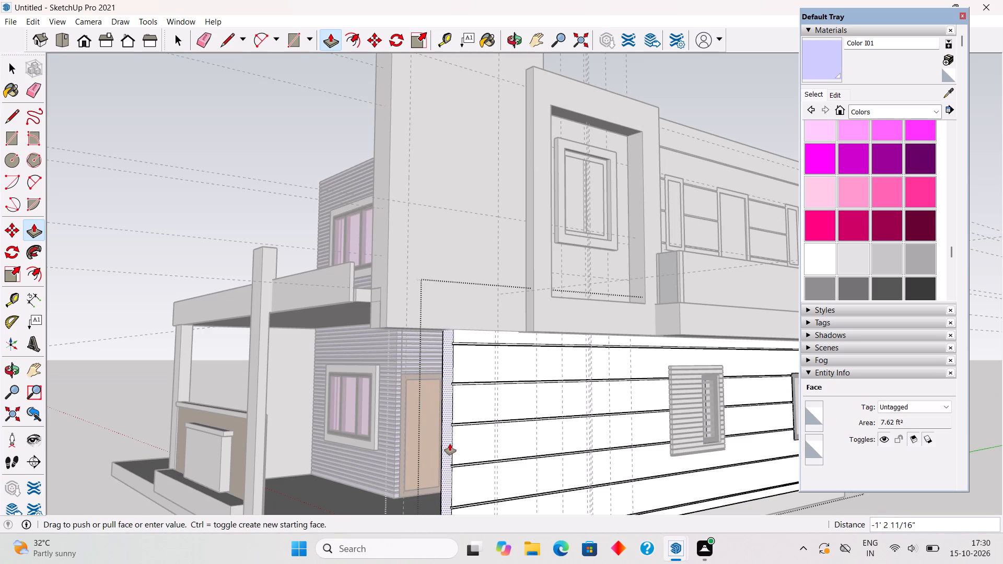
{"action": "type", "text": "1.5'"}
{"action": "key", "text": "Return"}
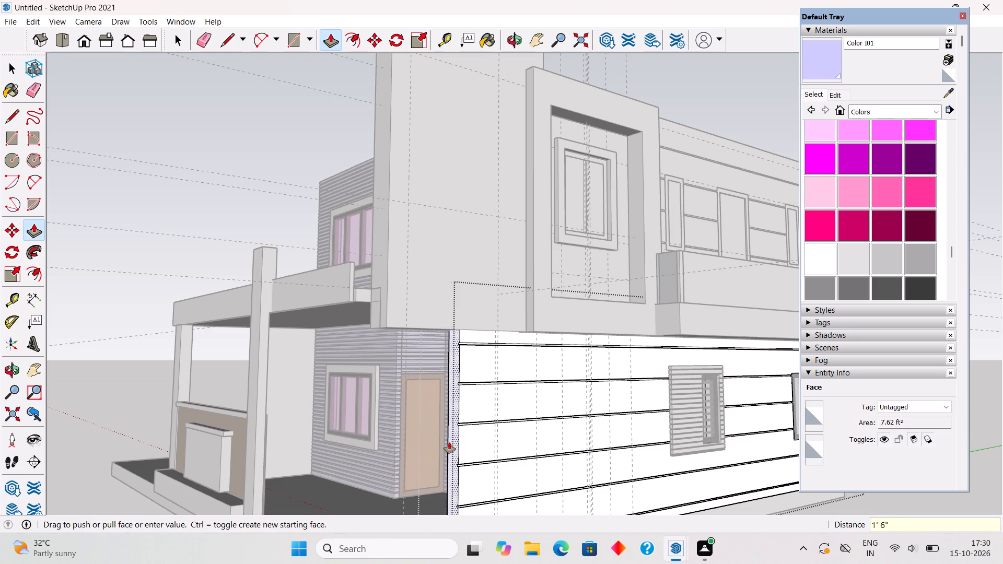
{"action": "key", "text": "space"}
{"action": "scroll", "coordinate": [444, 439], "scroll_direction": "down", "scroll_amount": 5}
{"action": "left_click", "coordinate": [275, 145]}
Unhide the ground-floor corner post.
{"action": "middle_click_drag", "start_coordinate": [367, 432], "coordinate": [358, 437]}
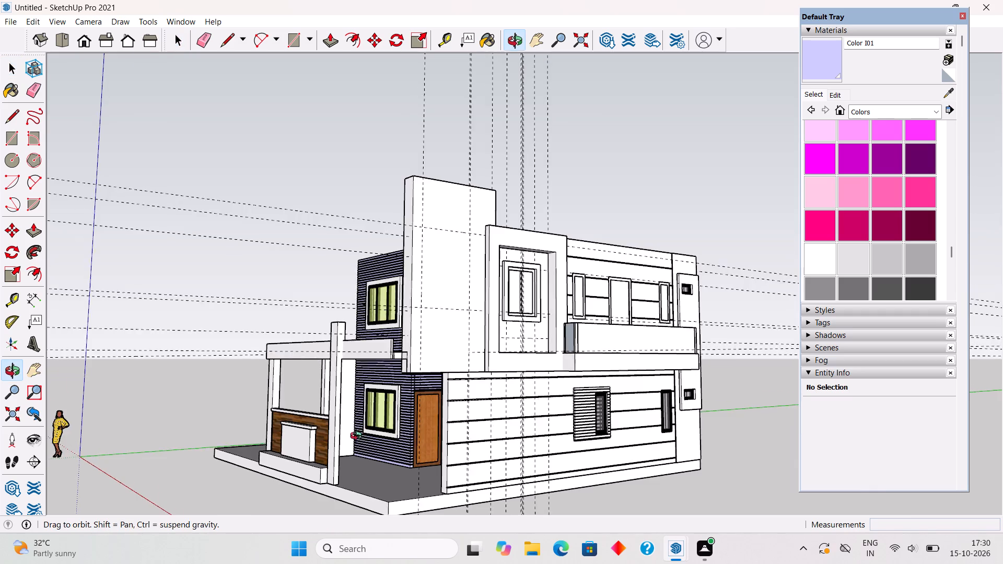
{"action": "middle_click_drag", "start_coordinate": [358, 437], "coordinate": [239, 459]}
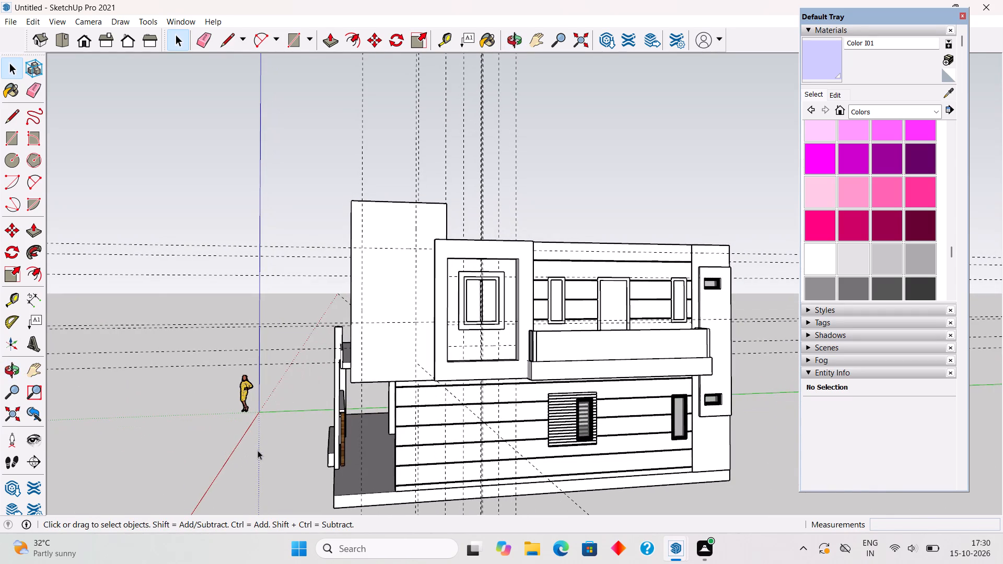
{"action": "scroll", "coordinate": [366, 480], "scroll_direction": "up", "scroll_amount": 2}
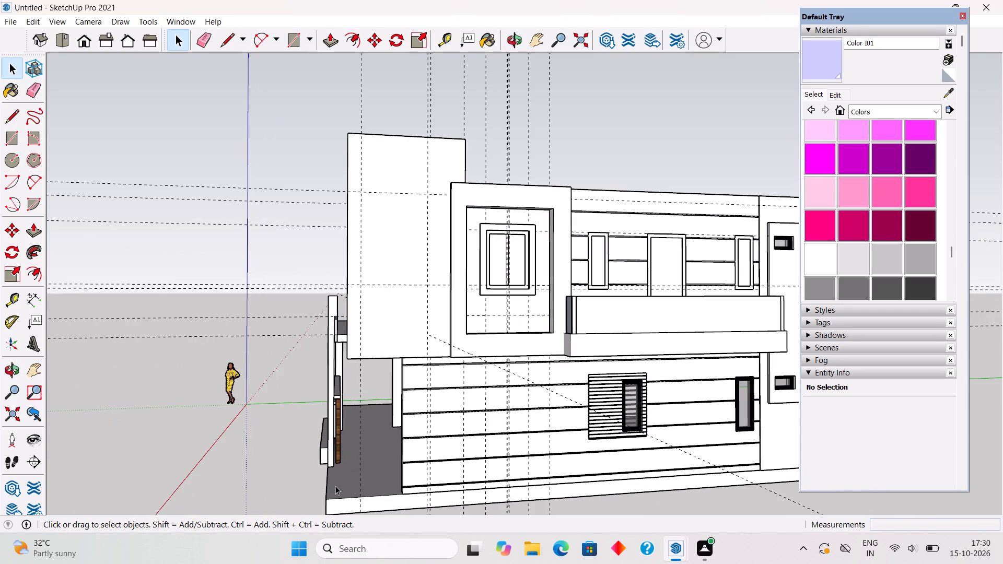
{"action": "left_click", "coordinate": [33, 24]}
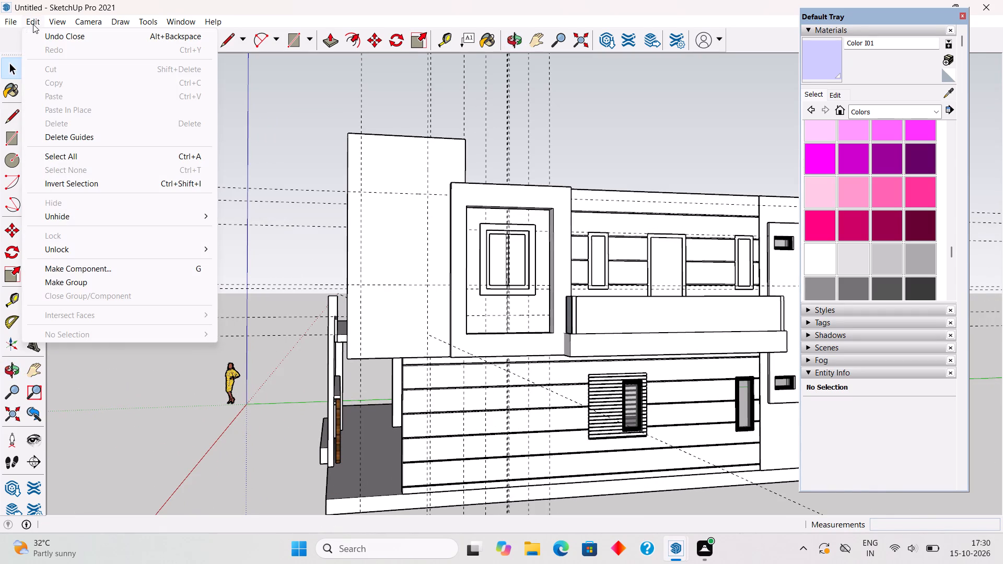
{"action": "left_click", "coordinate": [113, 211]}
{"action": "left_click", "coordinate": [242, 228]}
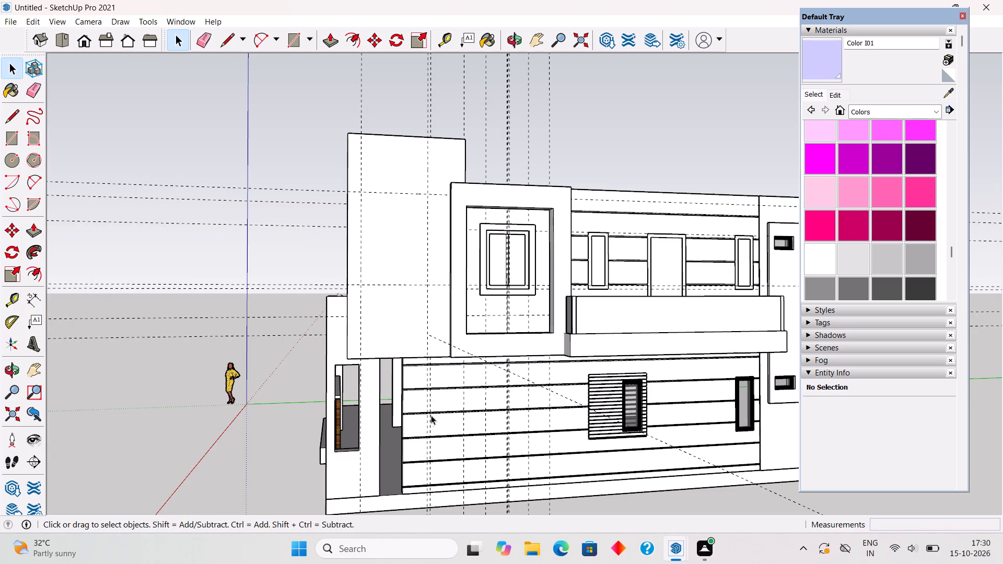
Extend the corner post's rear end face with Push/Pull to meet the front end of the grooved lower wall.
{"action": "scroll", "coordinate": [405, 432], "scroll_direction": "up", "scroll_amount": 3}
{"action": "middle_click_drag", "start_coordinate": [379, 439], "coordinate": [314, 419]}
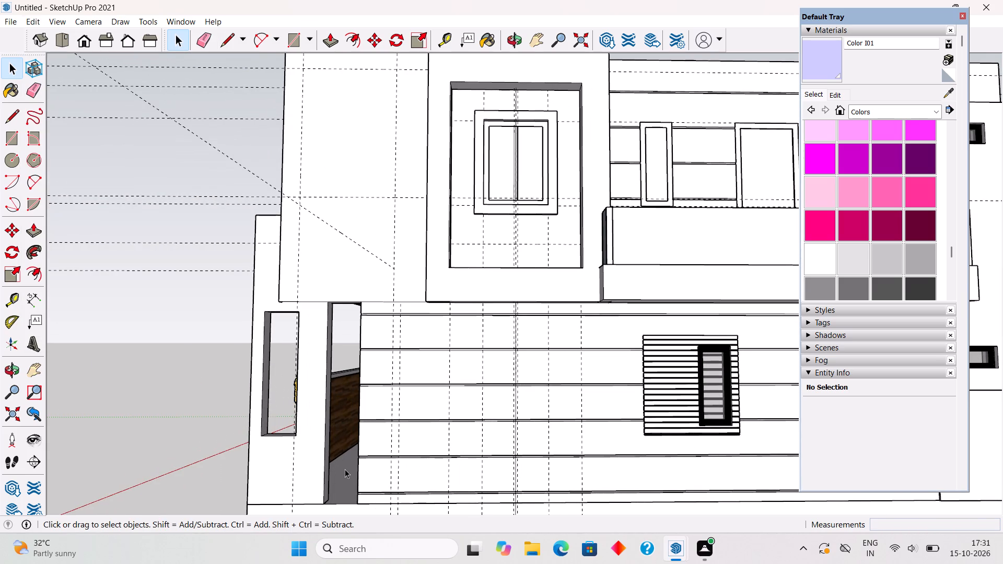
{"action": "middle_click_drag", "start_coordinate": [325, 432], "coordinate": [288, 461]}
{"action": "scroll", "coordinate": [296, 453], "scroll_direction": "up", "scroll_amount": 4}
{"action": "left_click", "coordinate": [326, 440]}
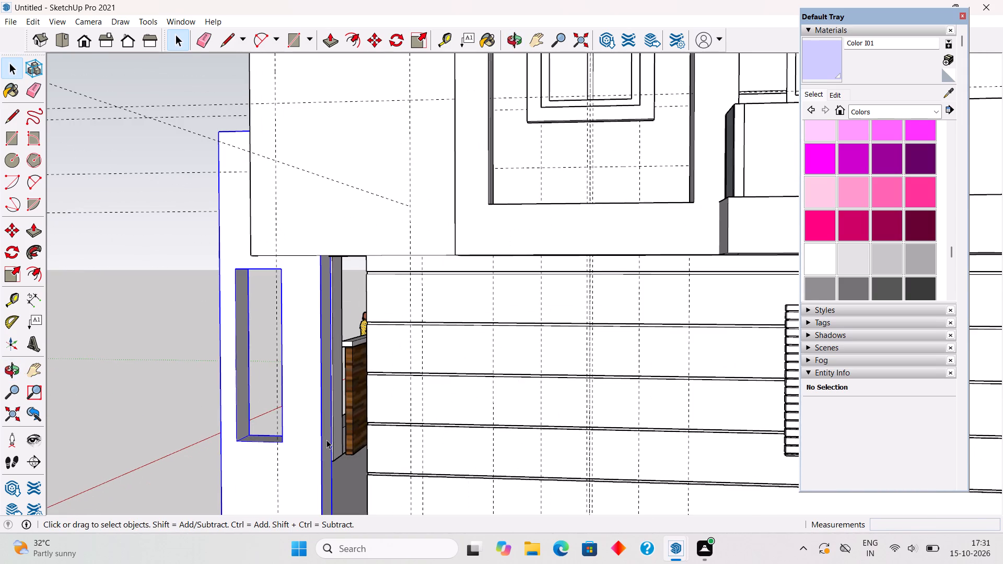
{"action": "key", "text": "p"}
{"action": "key", "text": "space"}
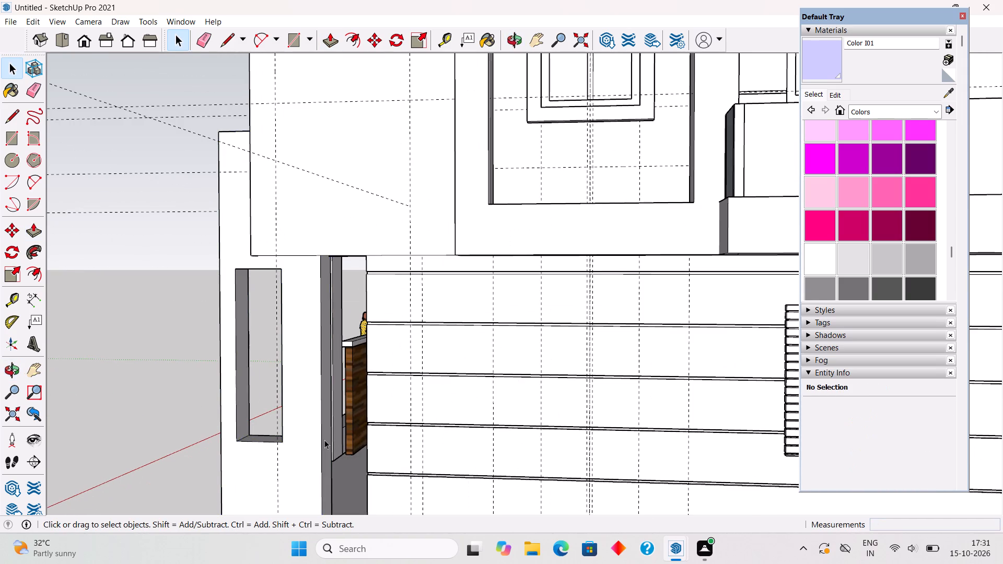
{"action": "double_click", "coordinate": [324, 440]}
{"action": "left_click", "coordinate": [324, 440]}
{"action": "key", "text": "p"}
{"action": "left_click", "coordinate": [324, 440]}
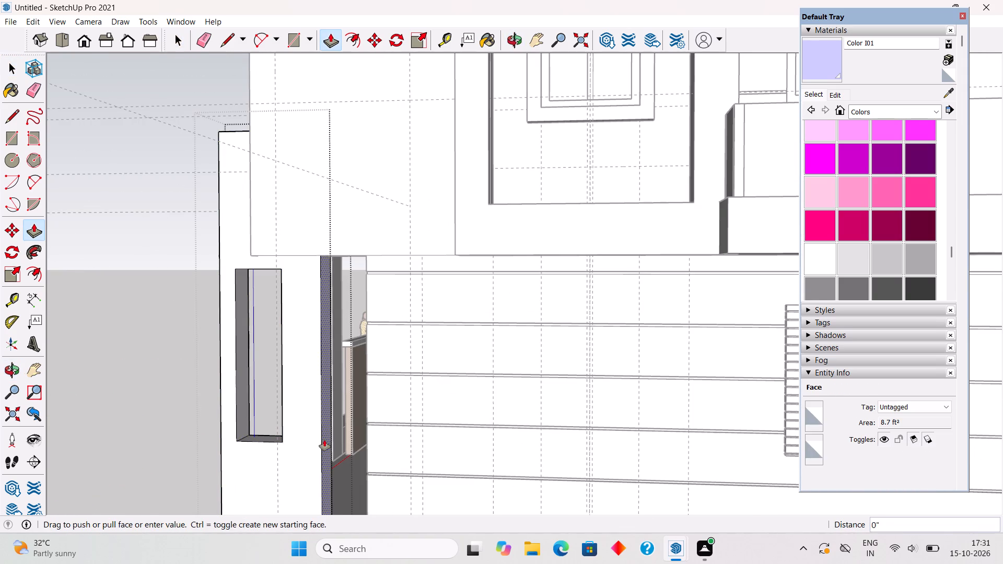
{"action": "left_click", "coordinate": [369, 438]}
{"action": "key", "text": "space"}
{"action": "scroll", "coordinate": [366, 434], "scroll_direction": "down", "scroll_amount": 6}
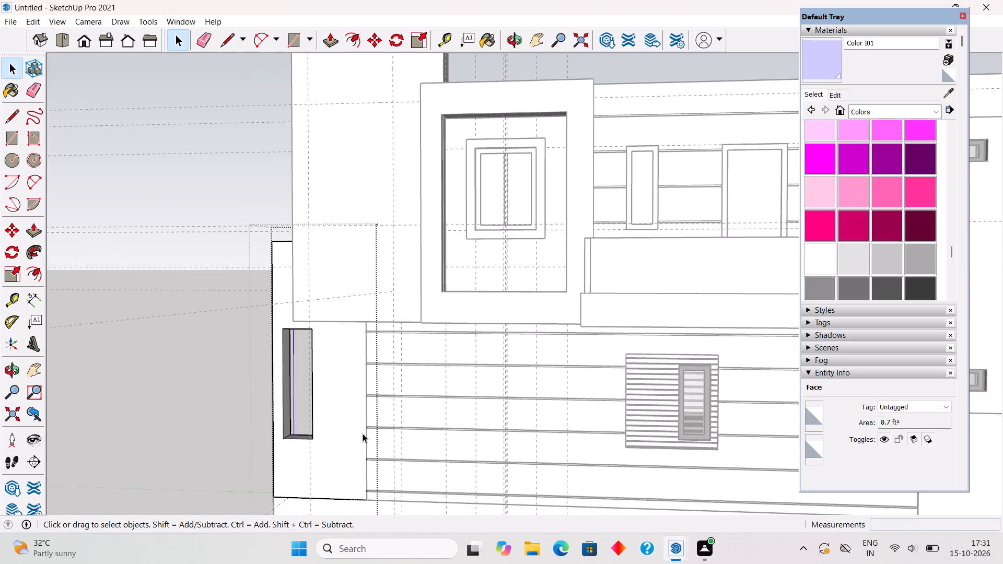
{"action": "left_click", "coordinate": [216, 318]}
Widen the corner post's tall opening by pushing its inner rear side face back 10".
{"action": "middle_click_drag", "start_coordinate": [240, 398], "coordinate": [409, 413]}
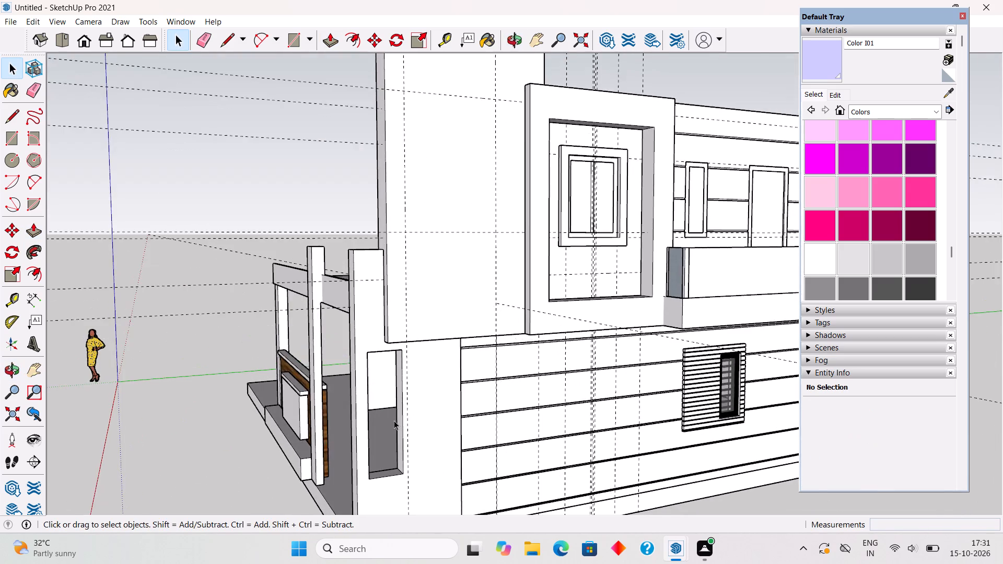
{"action": "scroll", "coordinate": [394, 420], "scroll_direction": "up", "scroll_amount": 4}
{"action": "left_click", "coordinate": [412, 423]}
{"action": "triple_click", "coordinate": [410, 426]}
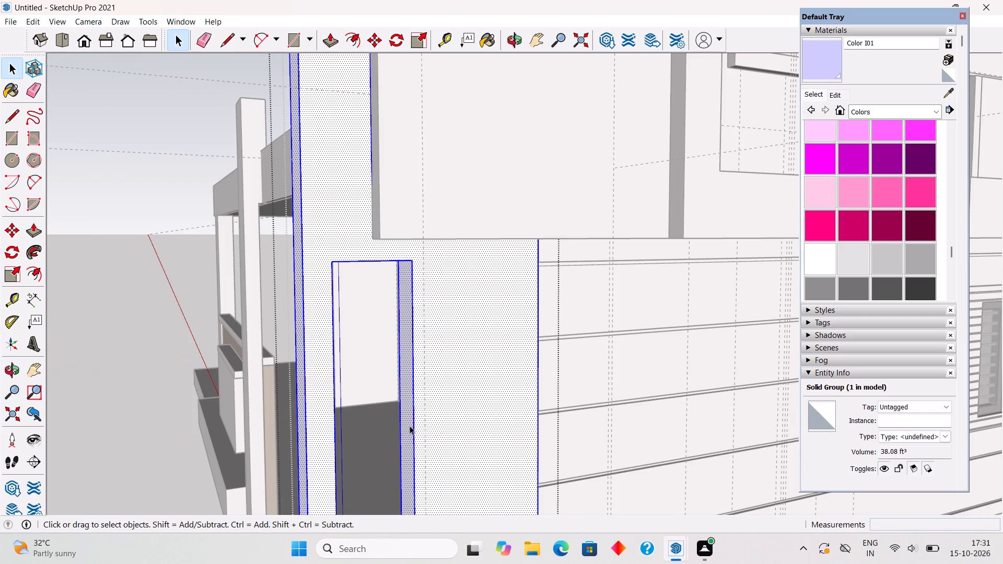
{"action": "key", "text": "p"}
{"action": "left_click", "coordinate": [405, 431]}
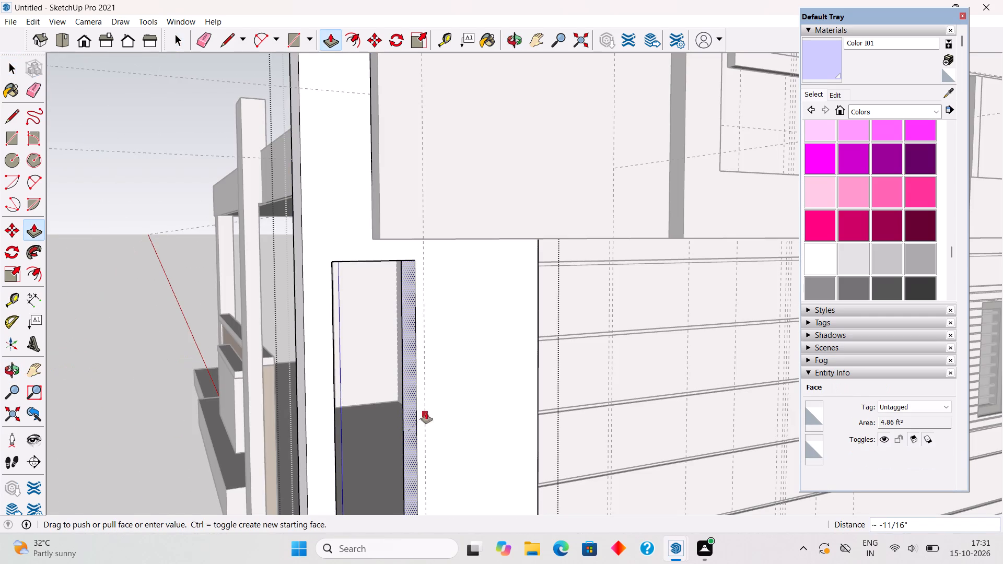
{"action": "left_click", "coordinate": [441, 402]}
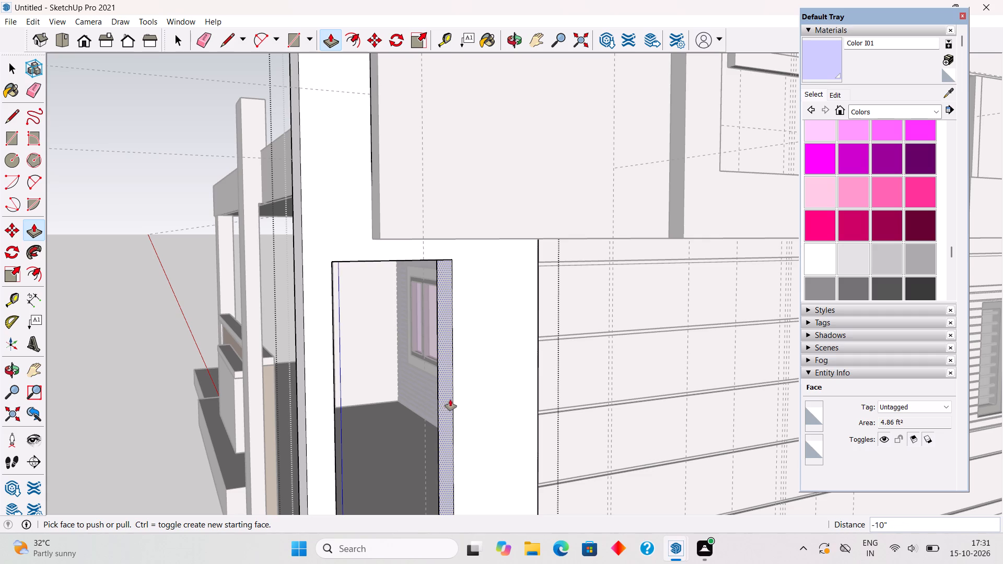
{"action": "left_click", "coordinate": [448, 404]}
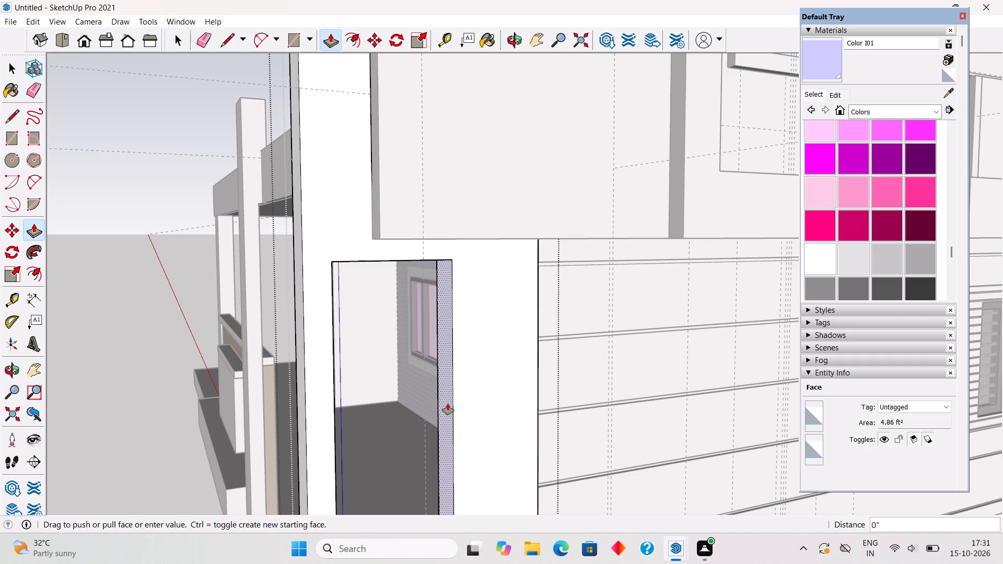
{"action": "key", "text": "space"}
{"action": "scroll", "coordinate": [446, 404], "scroll_direction": "down", "scroll_amount": 10}
{"action": "scroll", "coordinate": [438, 407], "scroll_direction": "up", "scroll_amount": 1}
{"action": "left_click", "coordinate": [279, 441]}
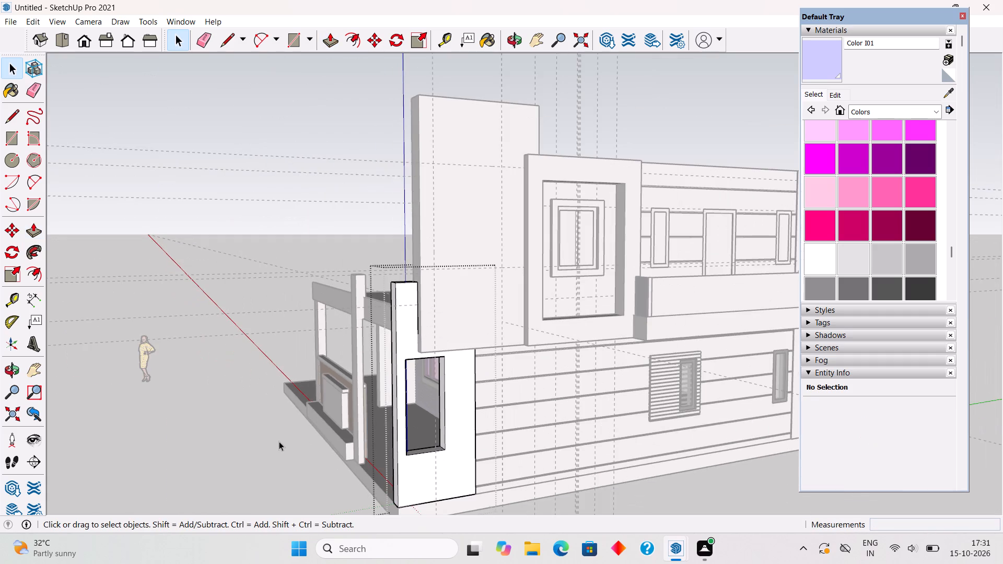
Draw a rectangle about 5' 11 13/16" by 3' 6 13/16" on the tall side wall, between the horizontal guides and reaching the rear vertical guide.
{"action": "middle_click_drag", "start_coordinate": [391, 469], "coordinate": [282, 477]}
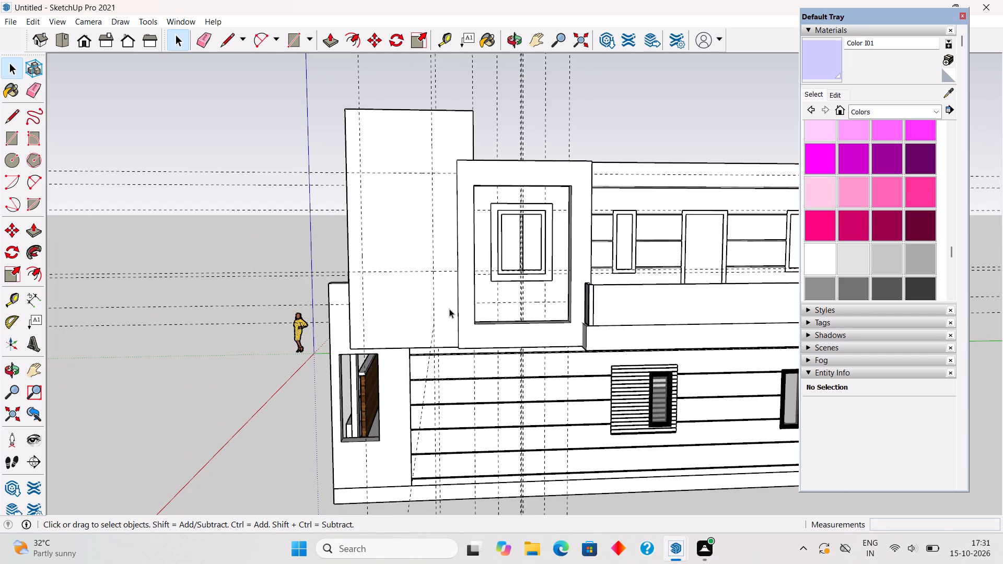
{"action": "middle_click_drag", "start_coordinate": [376, 255], "coordinate": [544, 277]}
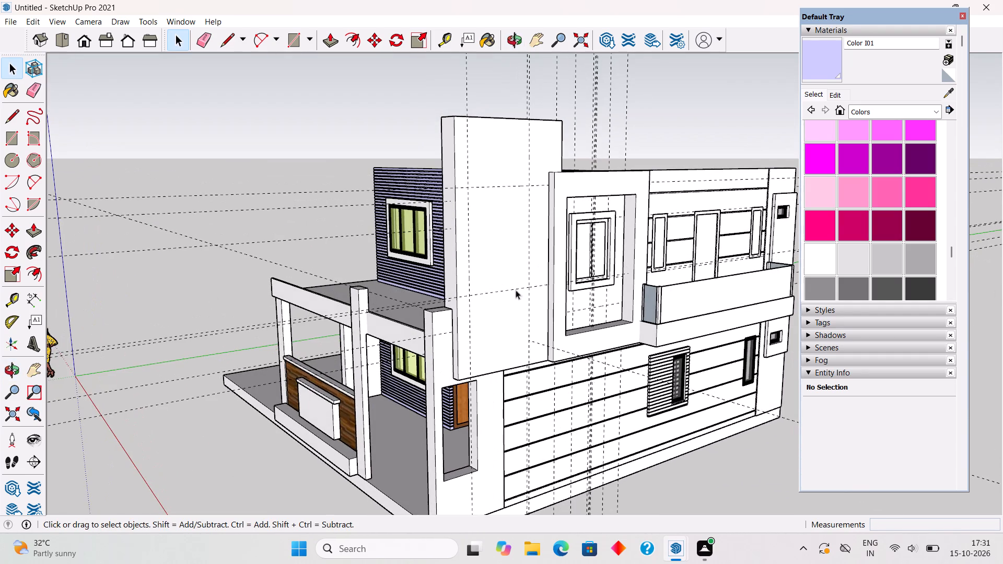
{"action": "scroll", "coordinate": [465, 291], "scroll_direction": "up", "scroll_amount": 3}
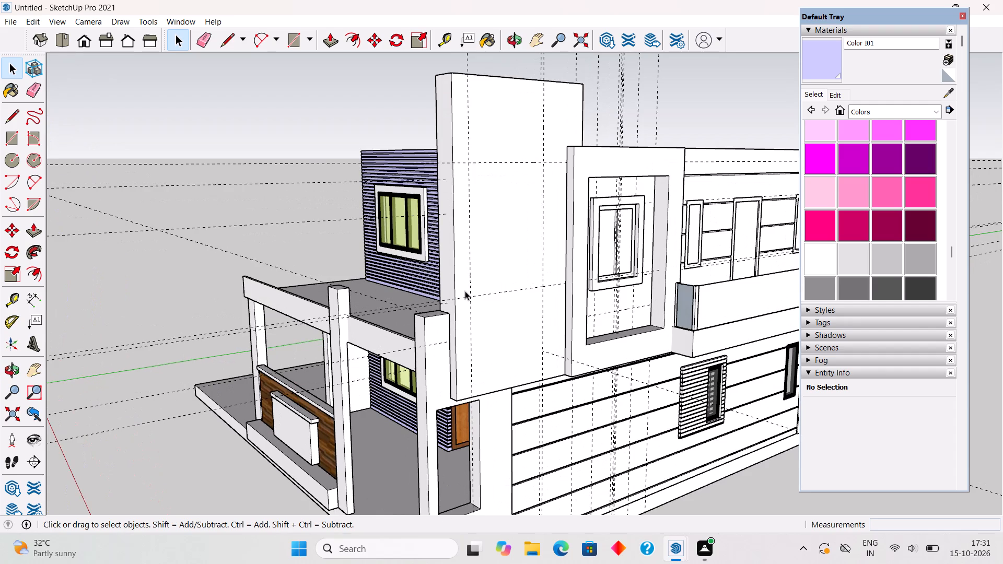
{"action": "middle_click_drag", "start_coordinate": [474, 378], "coordinate": [437, 362]}
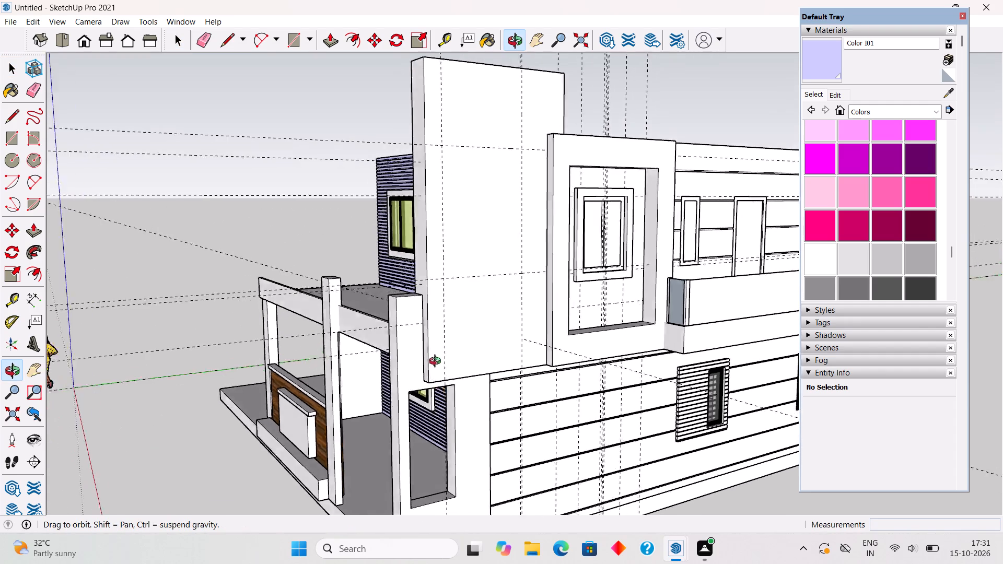
{"action": "middle_click_drag", "start_coordinate": [437, 362], "coordinate": [409, 404]}
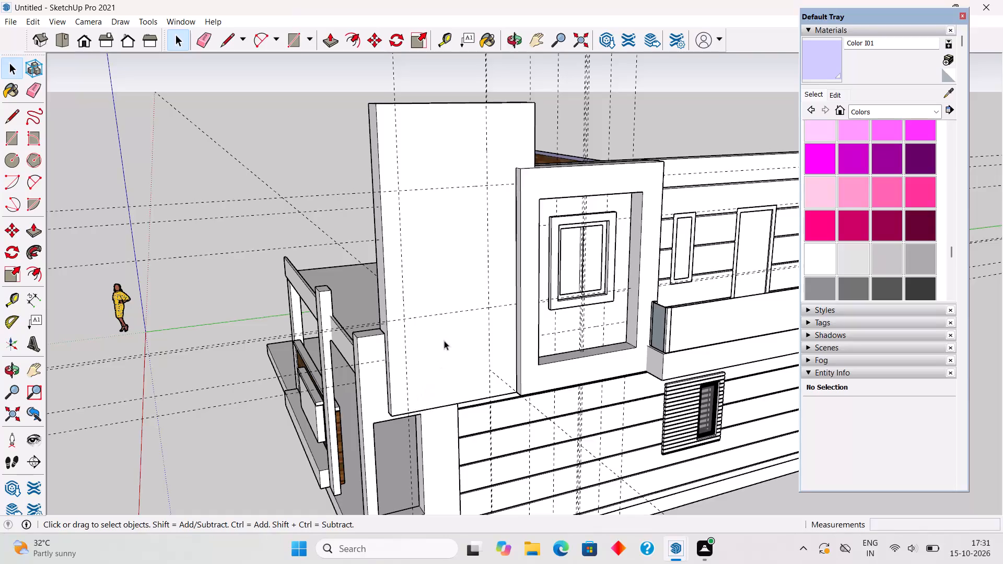
{"action": "triple_click", "coordinate": [442, 220]}
{"action": "key", "text": "r"}
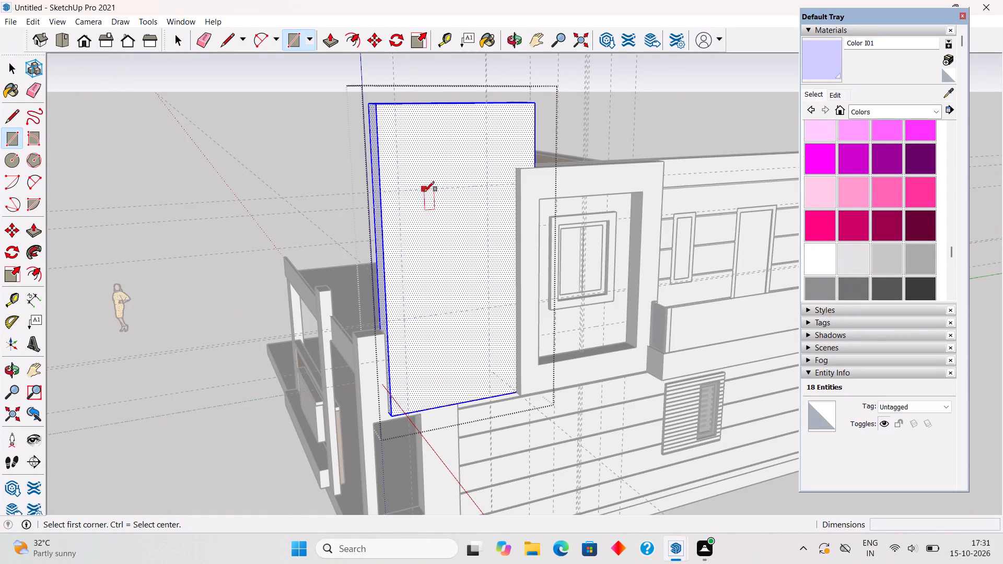
{"action": "left_click", "coordinate": [414, 191]}
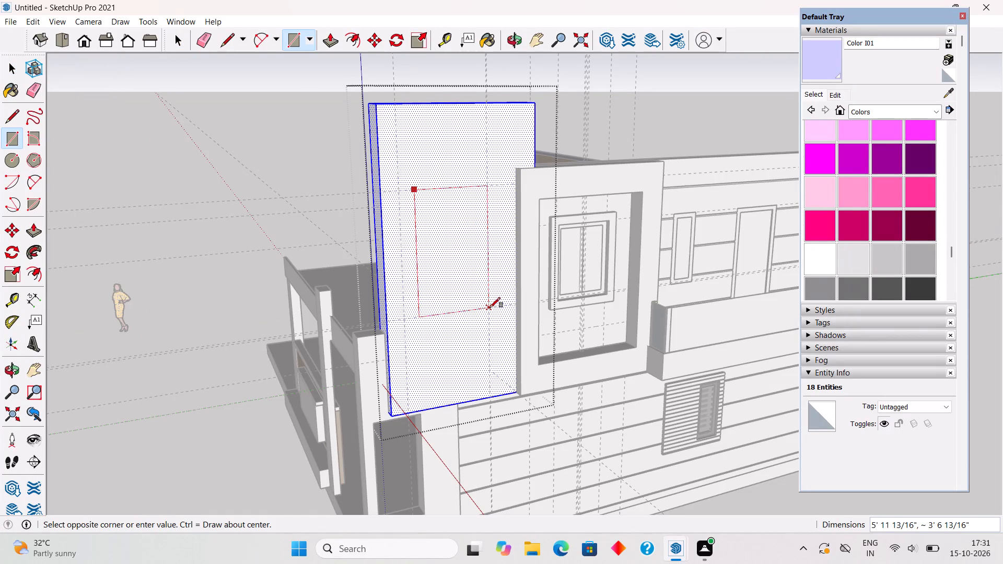
{"action": "left_click", "coordinate": [491, 310]}
Push the rectangle 1' 3" through the tall side wall to cut the opening.
{"action": "key", "text": "space"}
{"action": "type", "text": "p"}
{"action": "left_click_drag", "start_coordinate": [456, 283], "coordinate": [441, 228]}
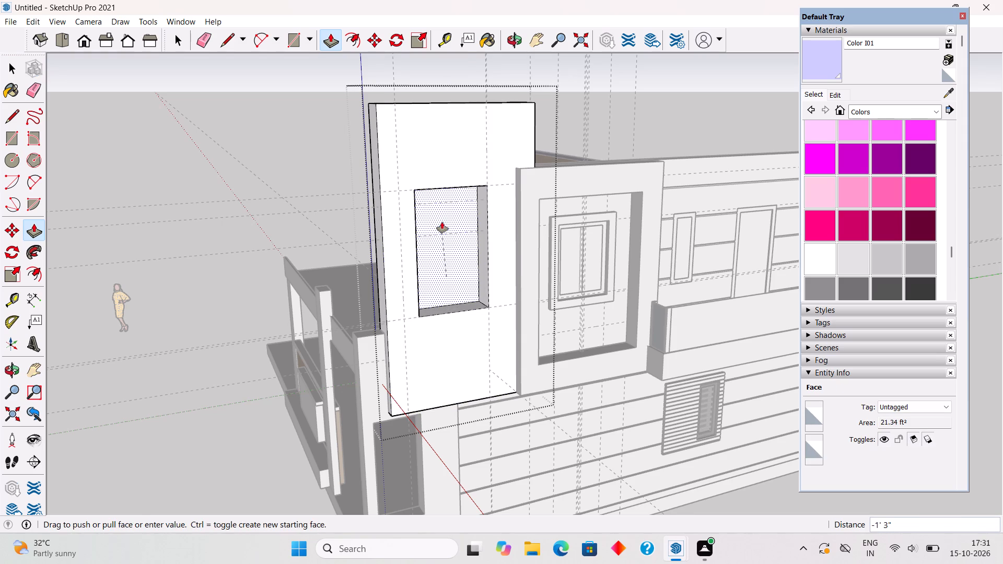
{"action": "scroll", "coordinate": [442, 219], "scroll_direction": "down", "scroll_amount": 5}
{"action": "key", "text": "space"}
{"action": "left_click", "coordinate": [302, 106]}
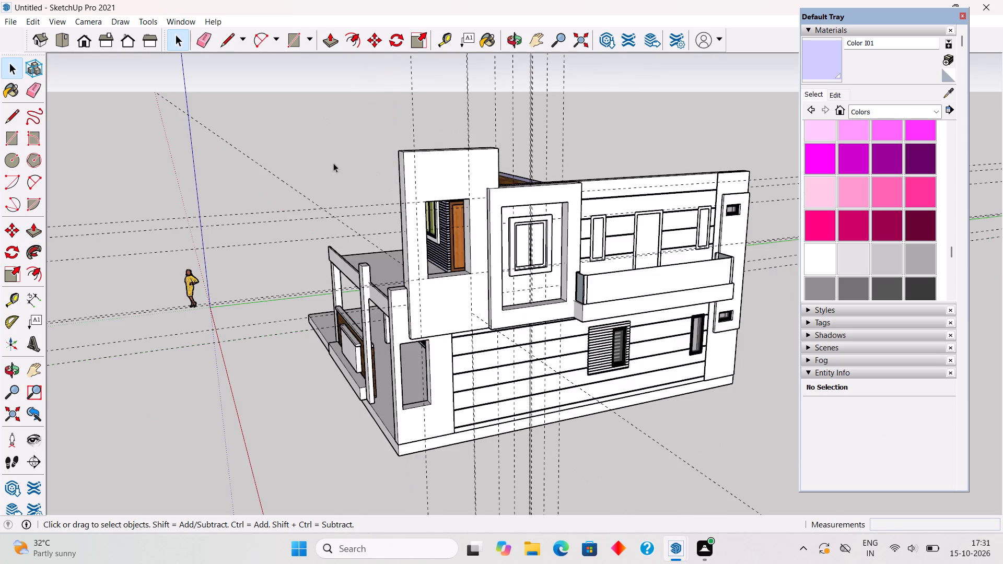
Examine the tall side wall's opening and the terrace behind it from several angles.
{"action": "middle_click_drag", "start_coordinate": [355, 272], "coordinate": [262, 280]}
{"action": "scroll", "coordinate": [385, 283], "scroll_direction": "up", "scroll_amount": 1}
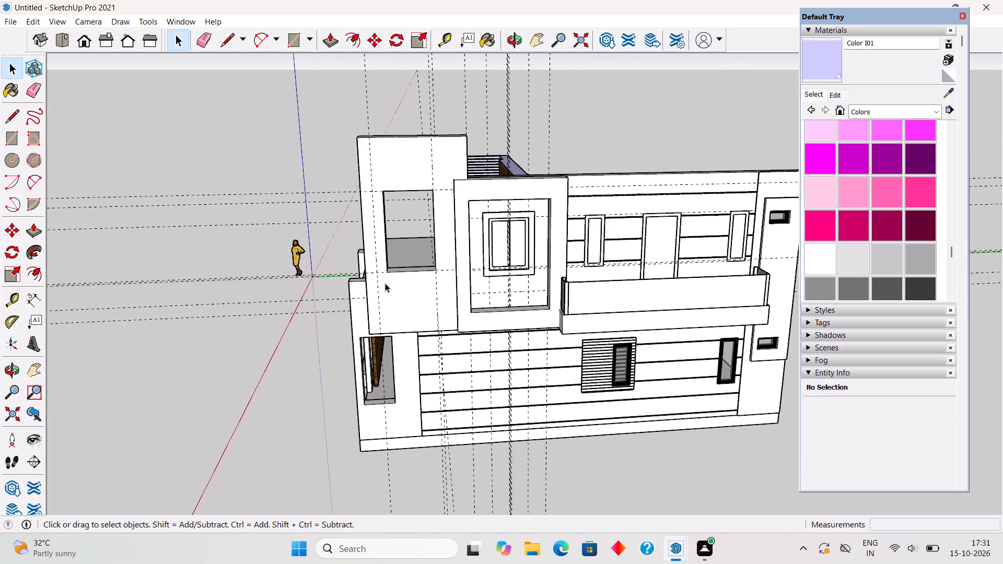
{"action": "scroll", "coordinate": [385, 283], "scroll_direction": "up", "scroll_amount": 4}
{"action": "middle_click_drag", "start_coordinate": [390, 283], "coordinate": [419, 287]}
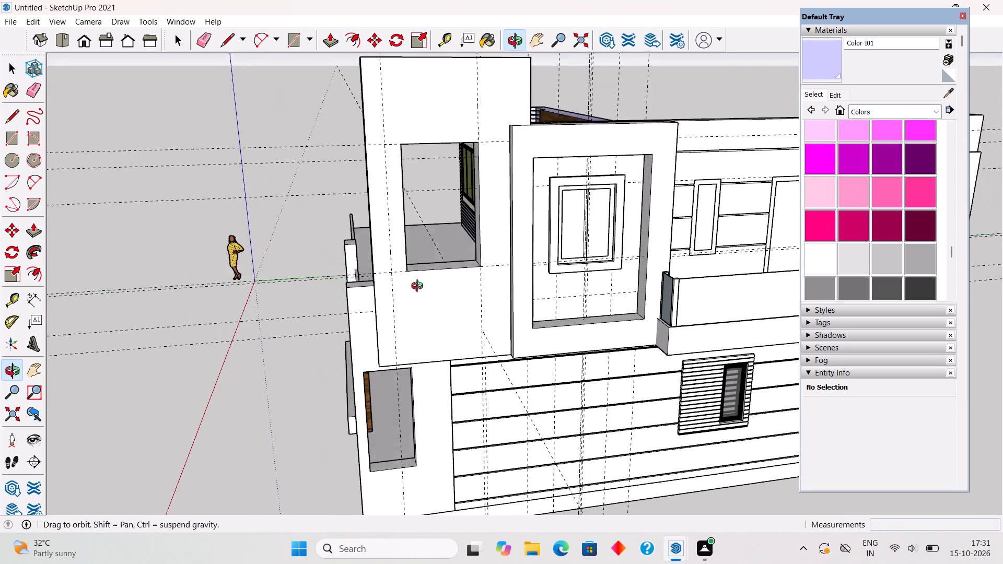
{"action": "middle_click_drag", "start_coordinate": [419, 287], "coordinate": [497, 325]}
{"action": "scroll", "coordinate": [442, 304], "scroll_direction": "up", "scroll_amount": 3}
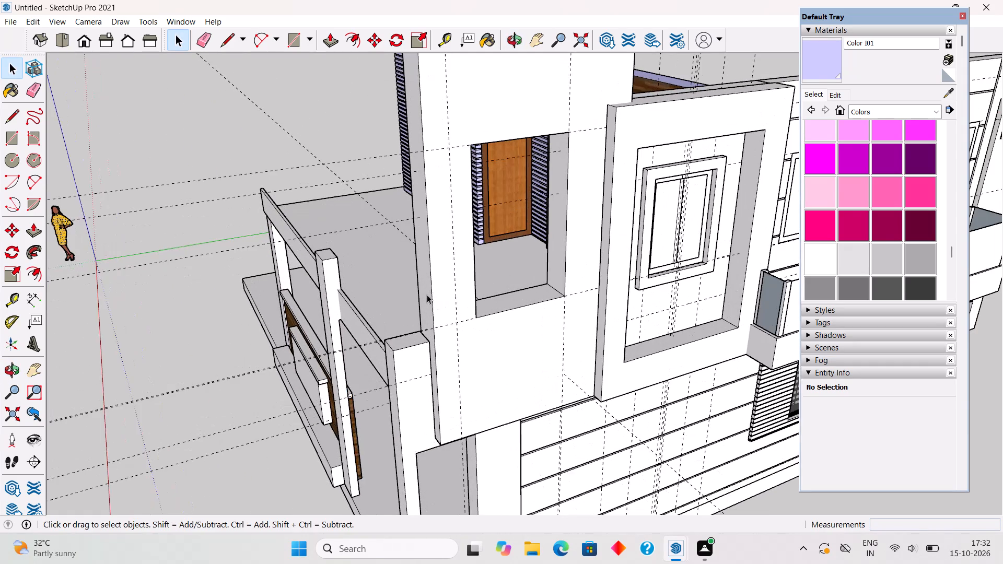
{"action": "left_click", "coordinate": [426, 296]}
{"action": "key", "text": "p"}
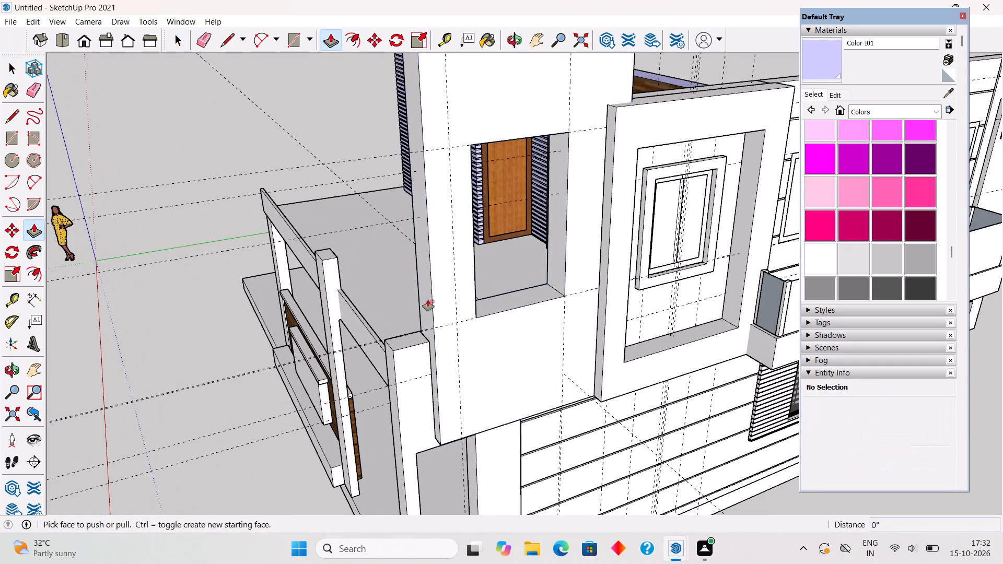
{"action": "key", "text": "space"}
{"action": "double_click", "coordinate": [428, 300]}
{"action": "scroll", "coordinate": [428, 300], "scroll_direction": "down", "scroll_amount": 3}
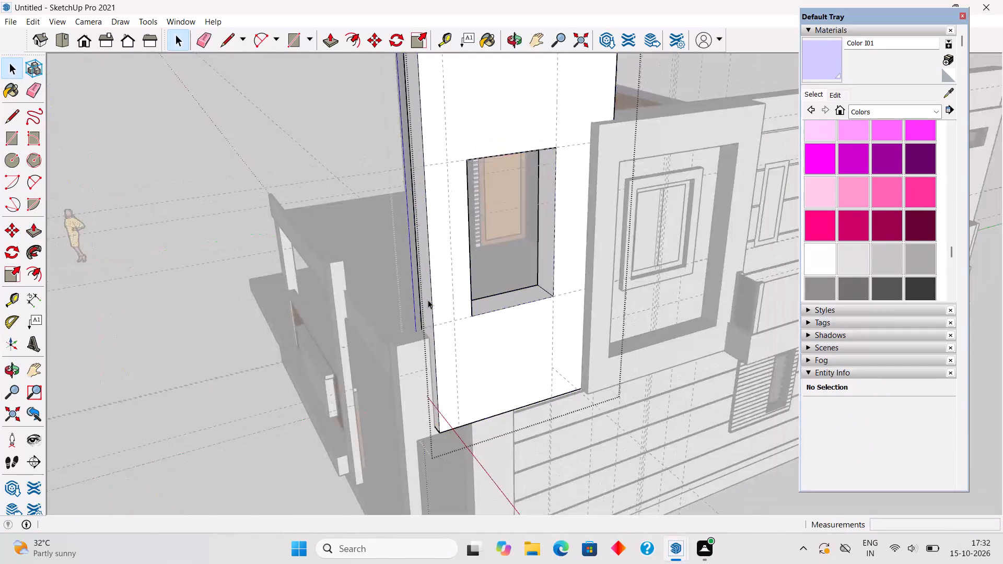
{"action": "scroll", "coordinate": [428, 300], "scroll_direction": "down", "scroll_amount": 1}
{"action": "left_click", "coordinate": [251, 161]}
Draw a rectangle about 5' 11 13/16" by 3' 6 13/16" across the tall side wall's opening, corner to corner.
{"action": "middle_click_drag", "start_coordinate": [477, 259], "coordinate": [390, 229]}
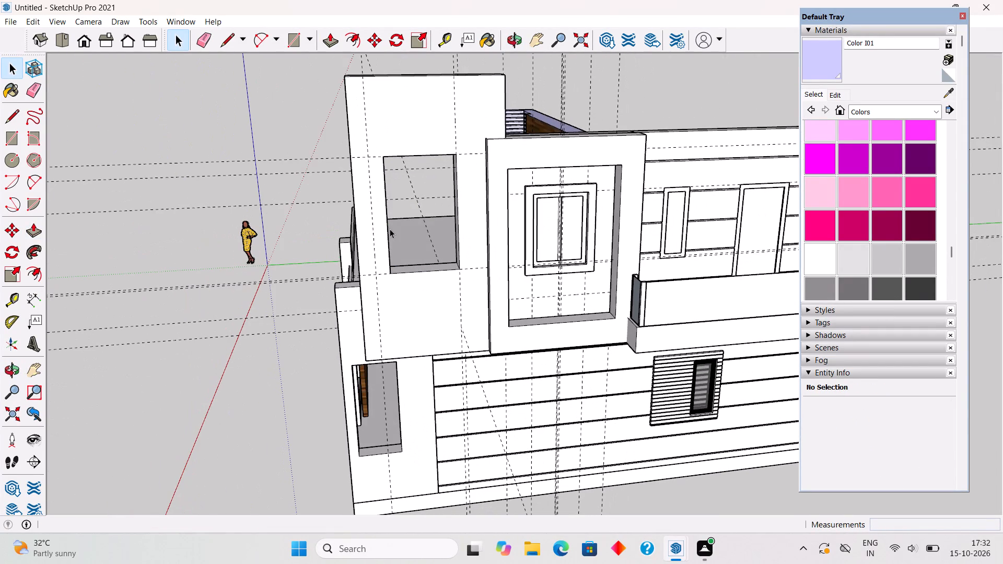
{"action": "key", "text": "r"}
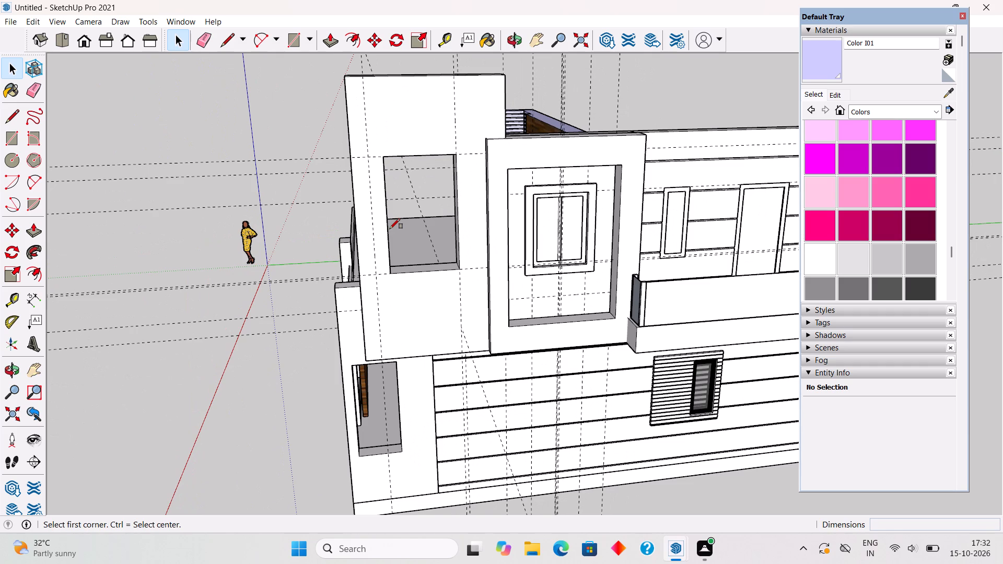
{"action": "left_click", "coordinate": [380, 156]}
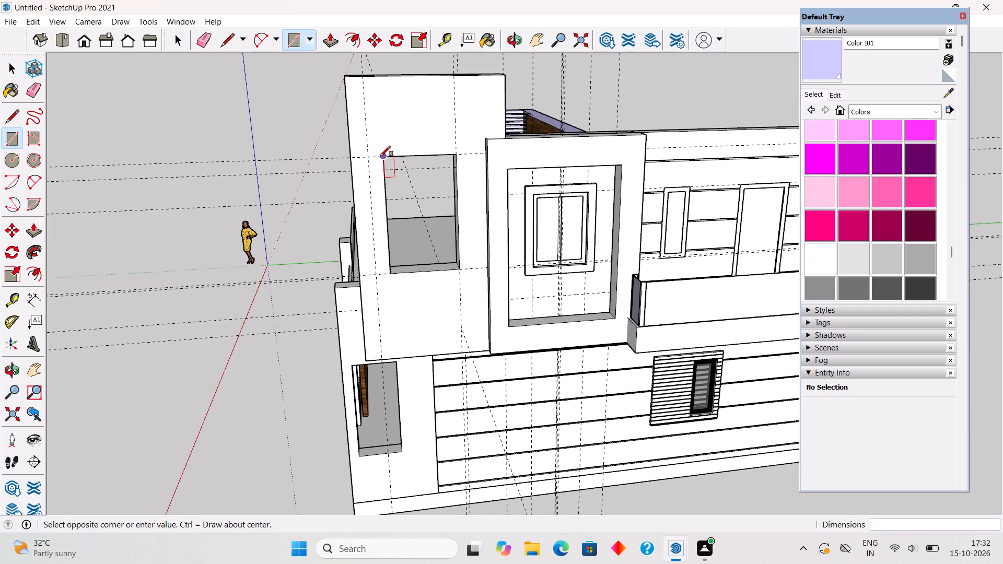
{"action": "left_click", "coordinate": [456, 270]}
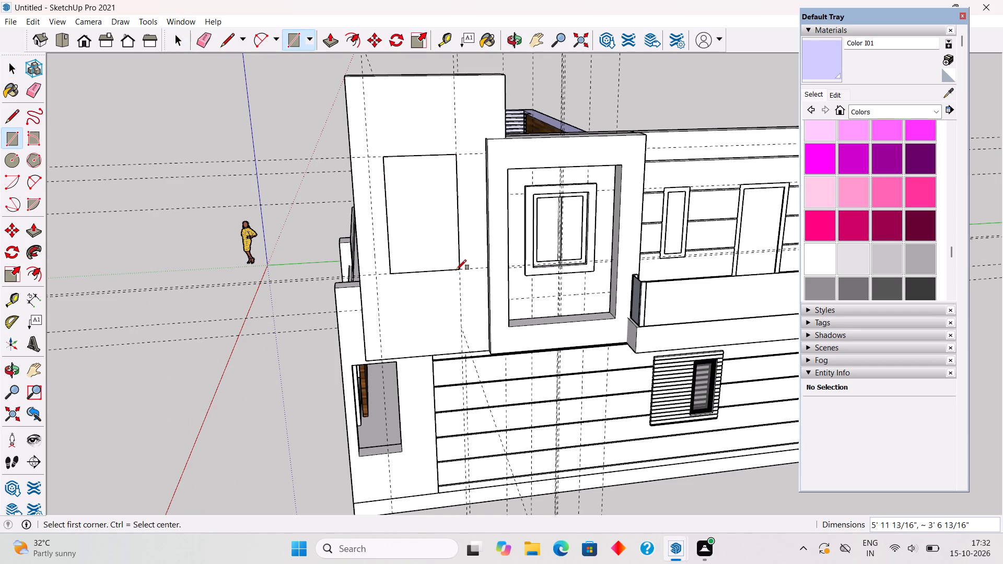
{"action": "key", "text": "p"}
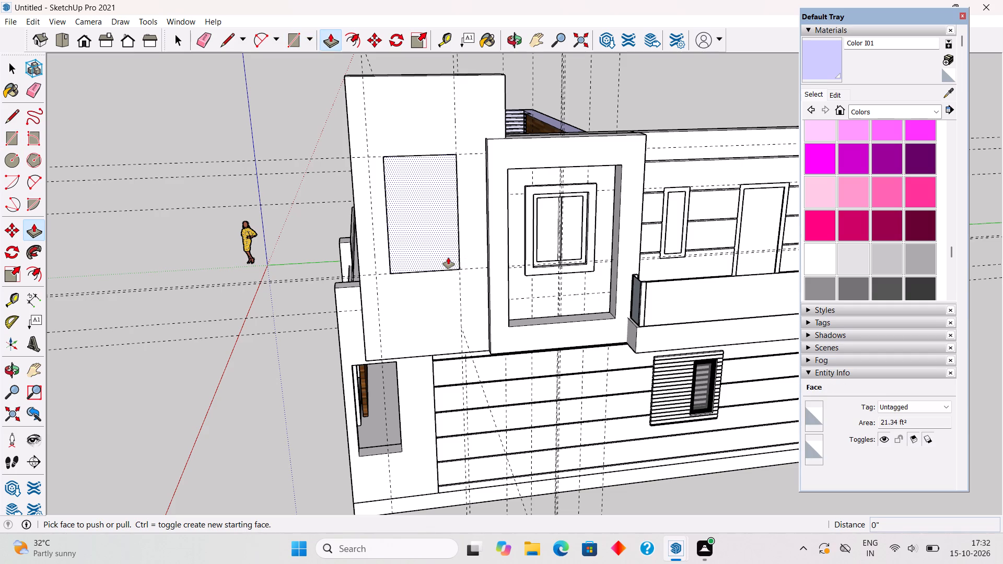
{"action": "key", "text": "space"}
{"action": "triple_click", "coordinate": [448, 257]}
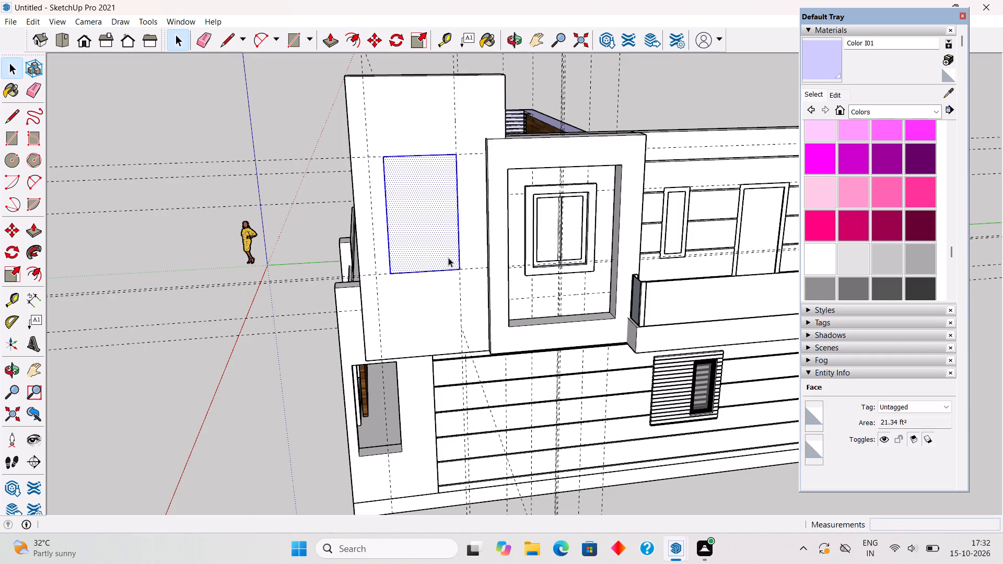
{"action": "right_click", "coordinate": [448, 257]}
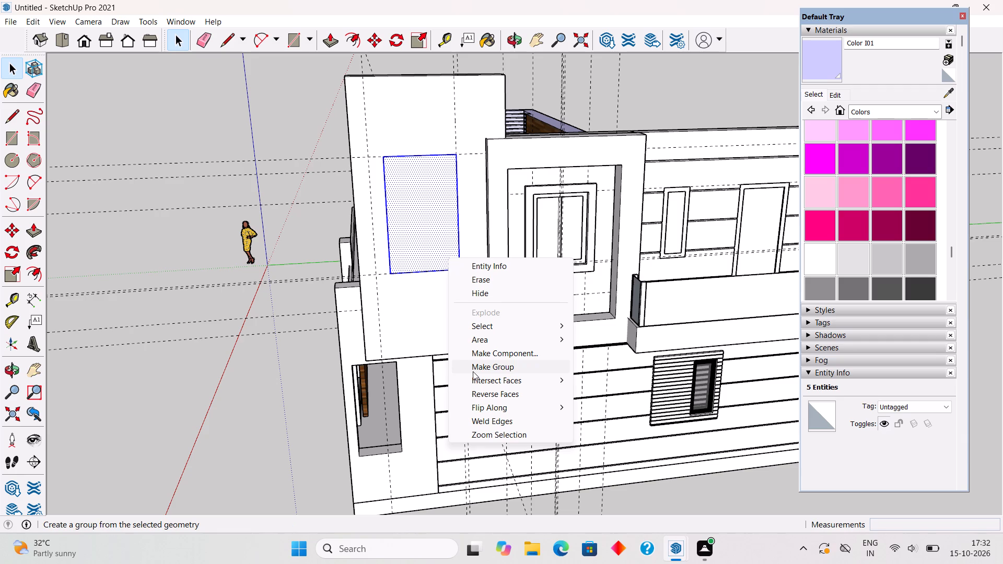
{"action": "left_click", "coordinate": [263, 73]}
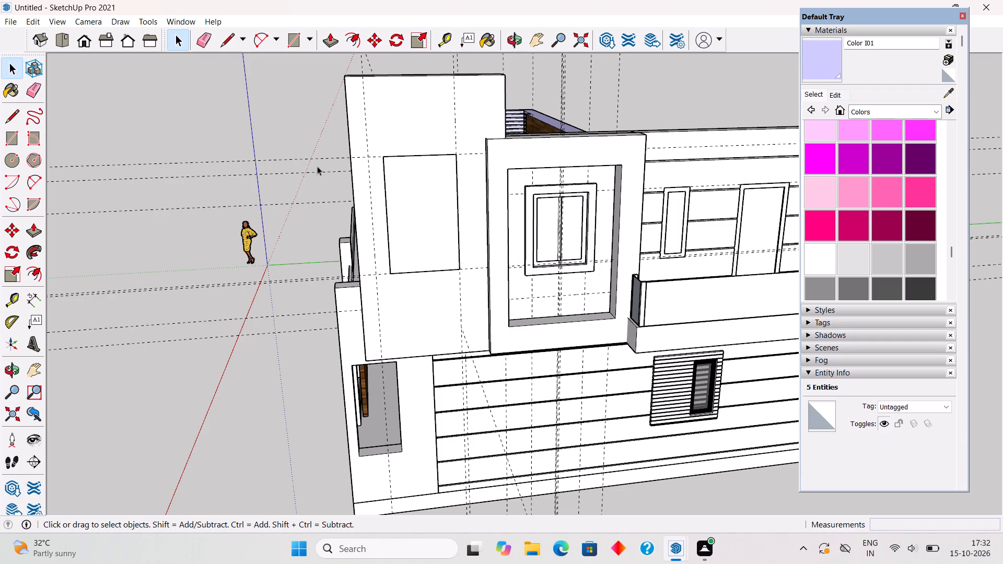
Offset the opening's rectangle 2" inward and delete the inner face, leaving only the frame border.
{"action": "key", "text": "f"}
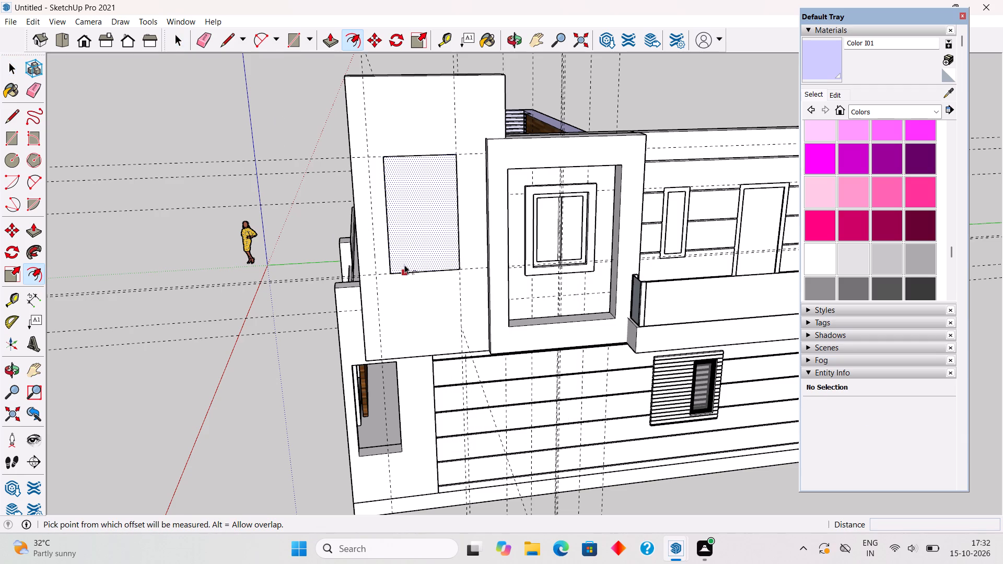
{"action": "left_click", "coordinate": [404, 265]}
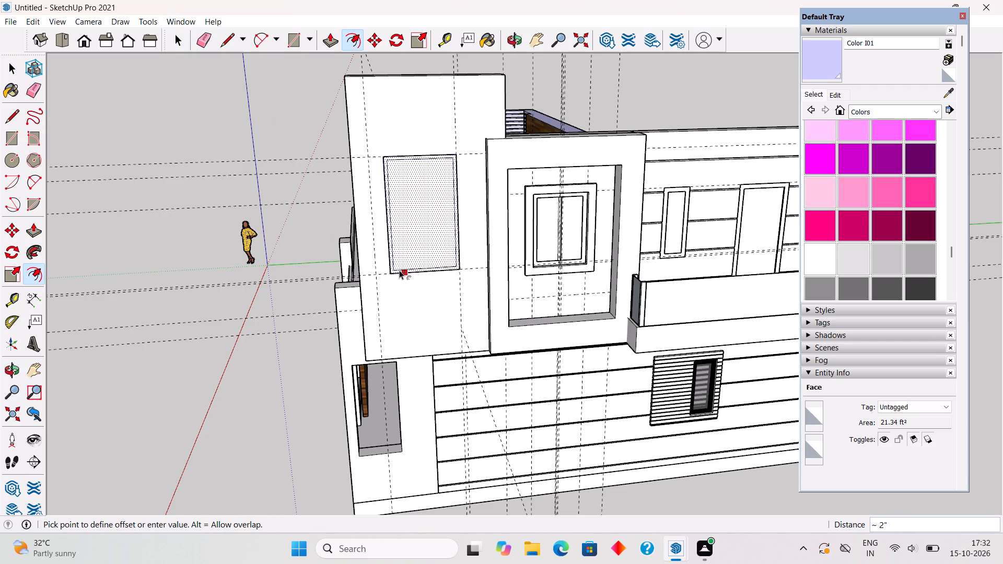
{"action": "type", "text": "2\""}
{"action": "key", "text": "Return"}
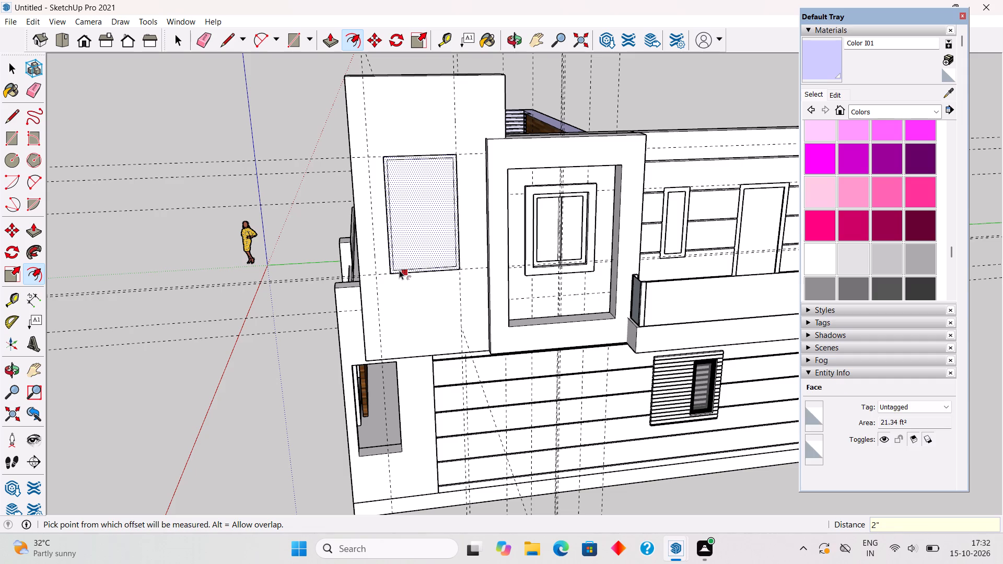
{"action": "left_click", "coordinate": [409, 262]}
{"action": "key", "text": "space"}
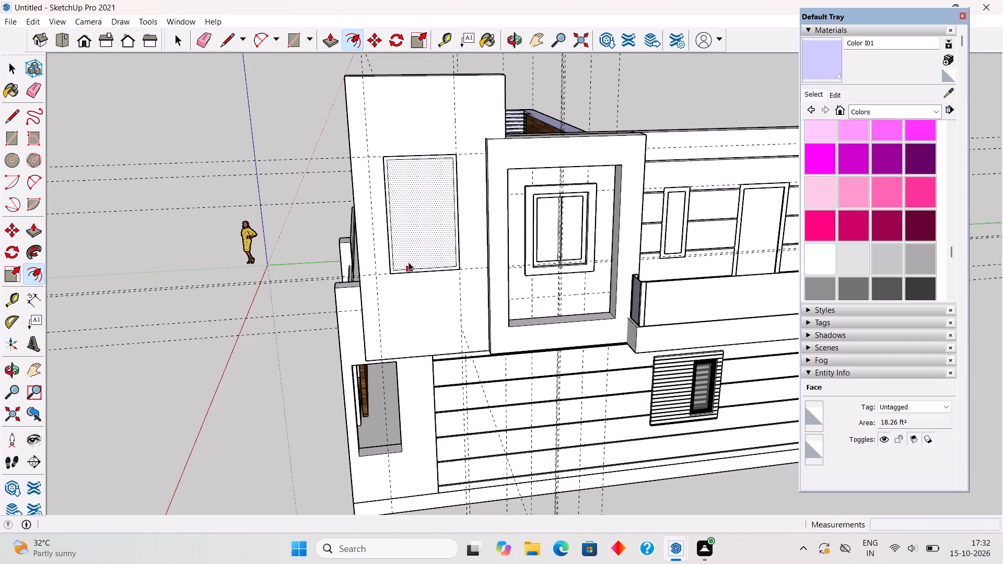
{"action": "left_click", "coordinate": [412, 241]}
{"action": "key", "text": "Delete"}
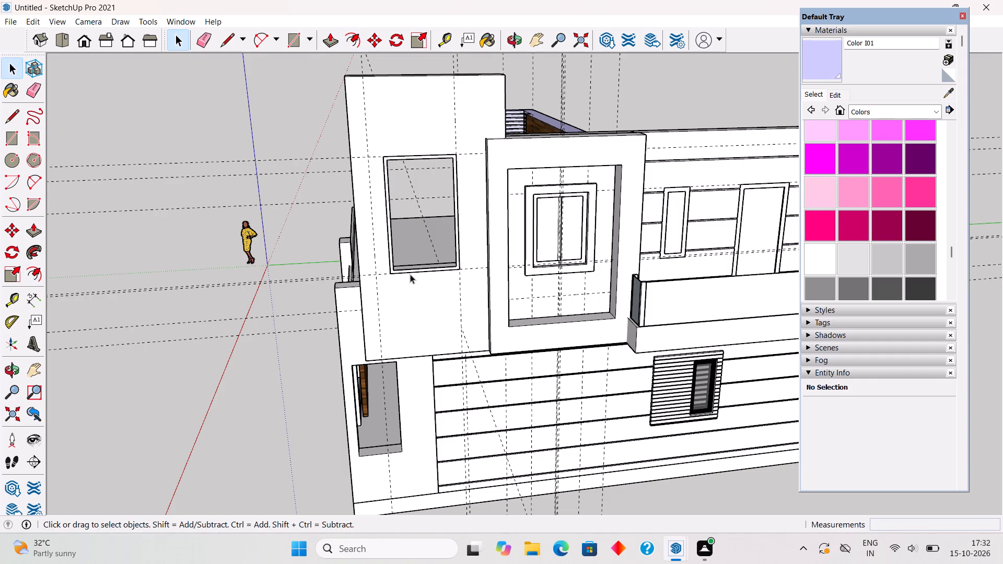
Pull the border face out 3" to form the window frame and make the frame a group.
{"action": "scroll", "coordinate": [401, 278], "scroll_direction": "up", "scroll_amount": 9}
{"action": "left_click", "coordinate": [382, 269]}
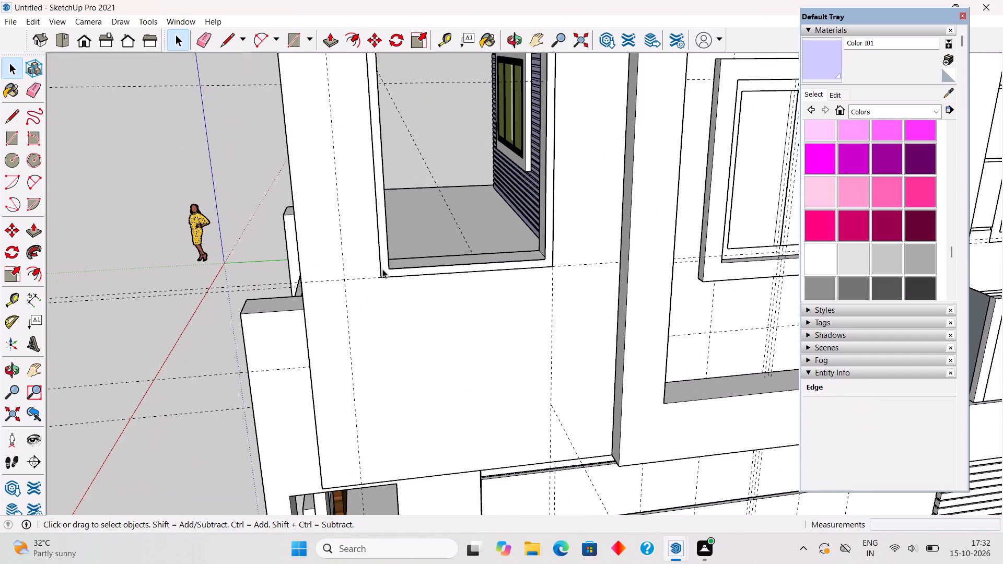
{"action": "left_click", "coordinate": [387, 270]}
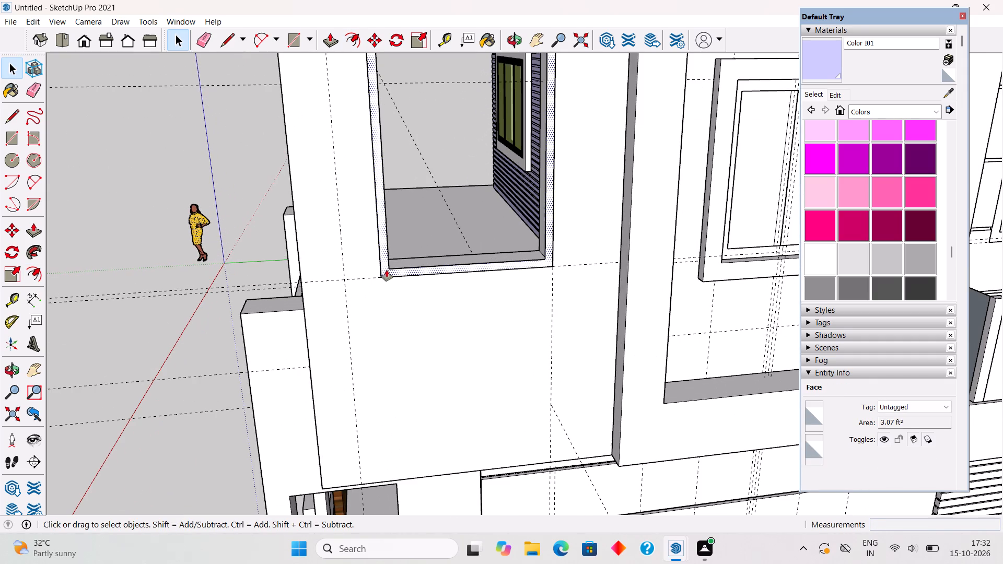
{"action": "key", "text": "p"}
{"action": "left_click", "coordinate": [387, 270]}
{"action": "type", "text": "3\""}
{"action": "key", "text": "Return"}
{"action": "key", "text": "space"}
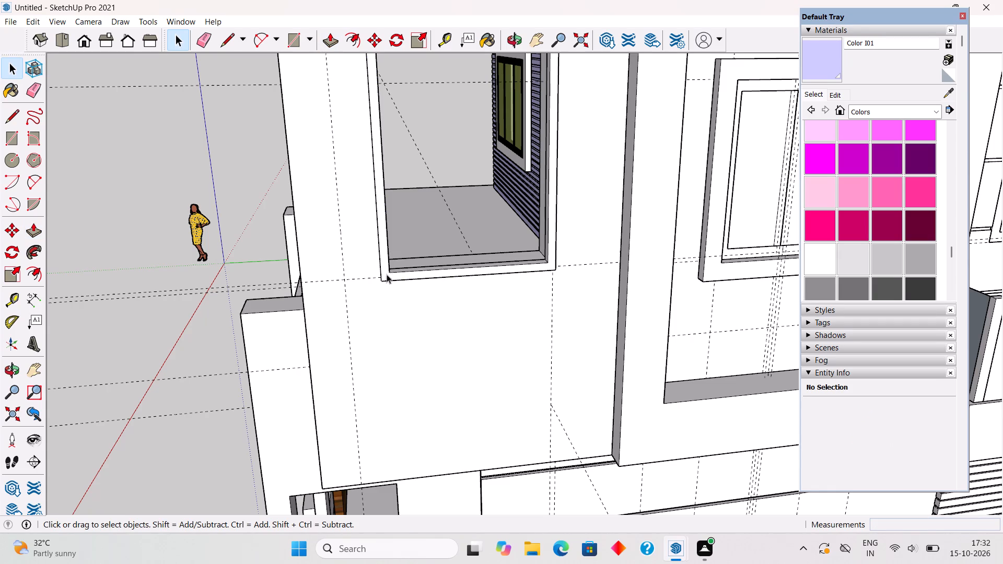
{"action": "triple_click", "coordinate": [387, 274]}
{"action": "right_click", "coordinate": [387, 274]}
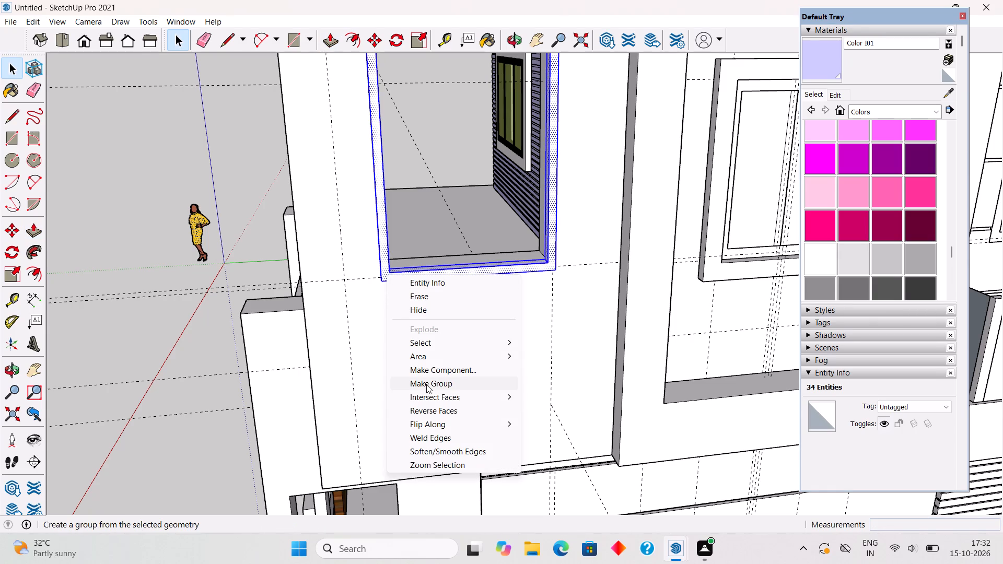
{"action": "left_click", "coordinate": [426, 384]}
Move the frame group about 8 3/4" inward along the red axis, recessing it inside the tall side wall's opening.
{"action": "scroll", "coordinate": [403, 290], "scroll_direction": "up", "scroll_amount": 4}
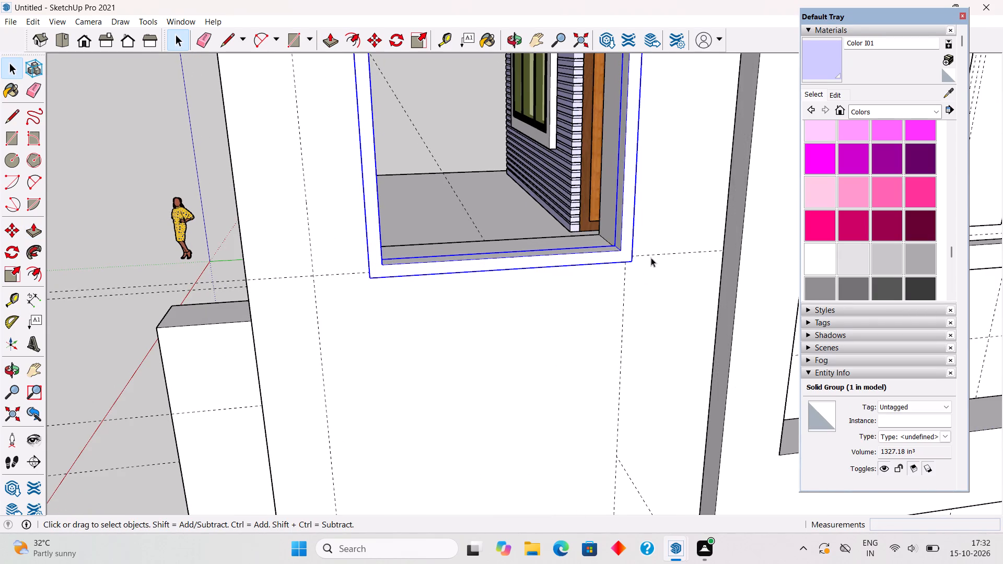
{"action": "middle_click_drag", "start_coordinate": [651, 264], "coordinate": [655, 331]}
{"action": "scroll", "coordinate": [650, 337], "scroll_direction": "up", "scroll_amount": 4}
{"action": "key", "text": "m"}
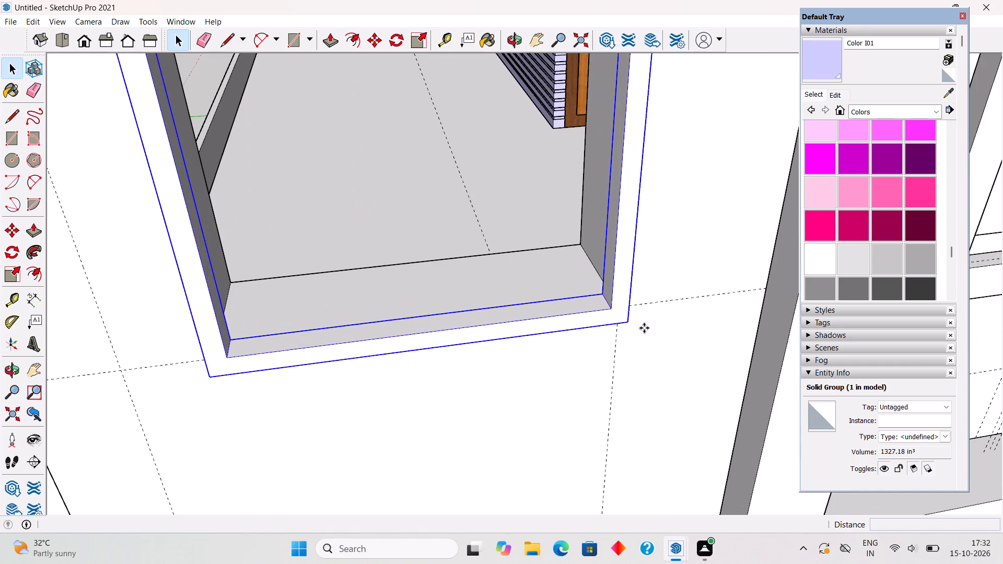
{"action": "left_click", "coordinate": [625, 320]}
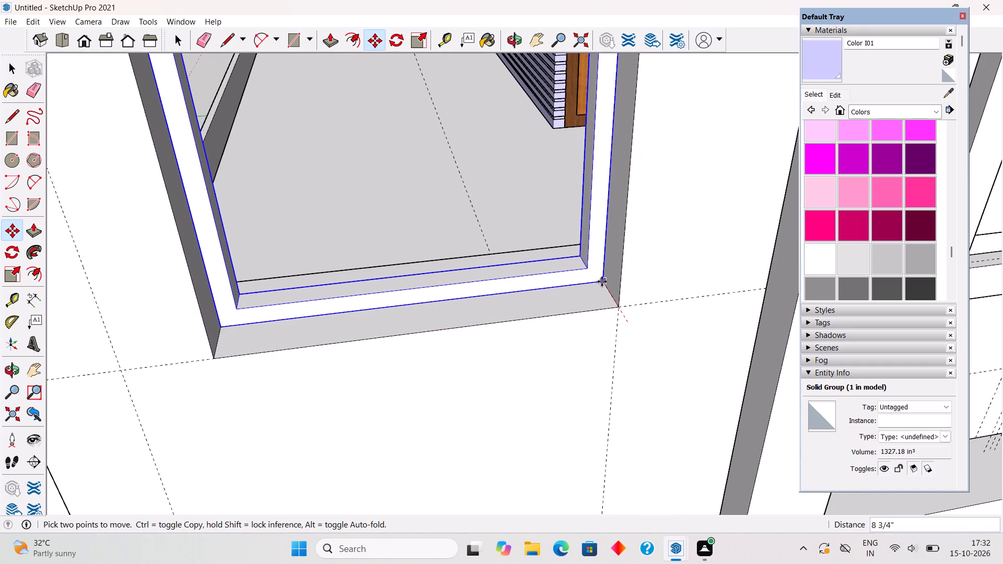
{"action": "left_click", "coordinate": [602, 281]}
{"action": "scroll", "coordinate": [602, 281], "scroll_direction": "down", "scroll_amount": 10}
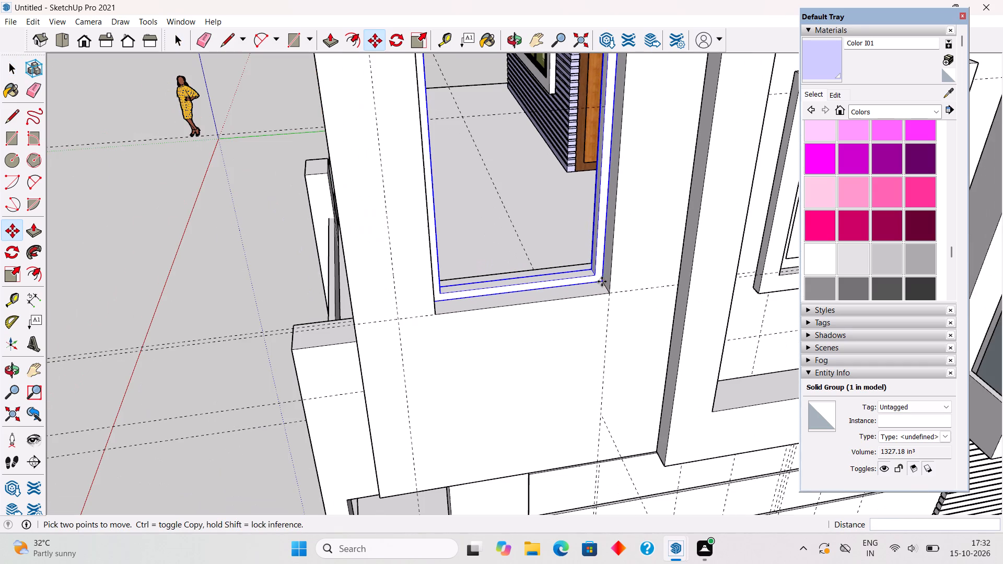
{"action": "key", "text": "space"}
{"action": "left_click", "coordinate": [257, 198]}
Draw a pane rectangle about 5' 7 13/16" by 3' 2 13/16" between the inner corners of the recessed window frame.
{"action": "scroll", "coordinate": [256, 198], "scroll_direction": "down", "scroll_amount": 6}
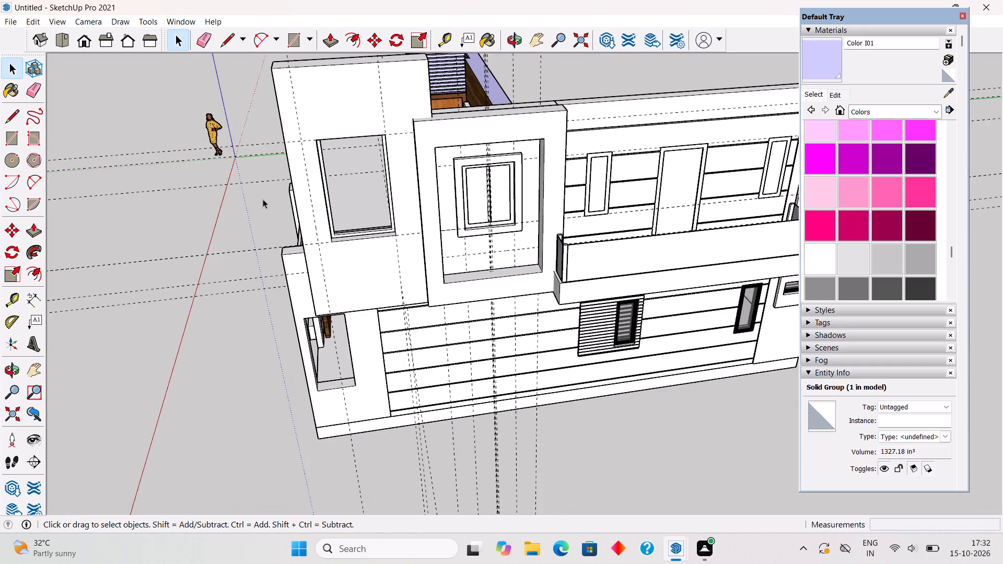
{"action": "scroll", "coordinate": [423, 105], "scroll_direction": "down", "scroll_amount": 1}
{"action": "middle_click_drag", "start_coordinate": [416, 84], "coordinate": [405, 41]}
{"action": "scroll", "coordinate": [358, 95], "scroll_direction": "up", "scroll_amount": 9}
{"action": "middle_click_drag", "start_coordinate": [339, 93], "coordinate": [331, 50]}
{"action": "scroll", "coordinate": [320, 81], "scroll_direction": "up", "scroll_amount": 3}
{"action": "key", "text": "r"}
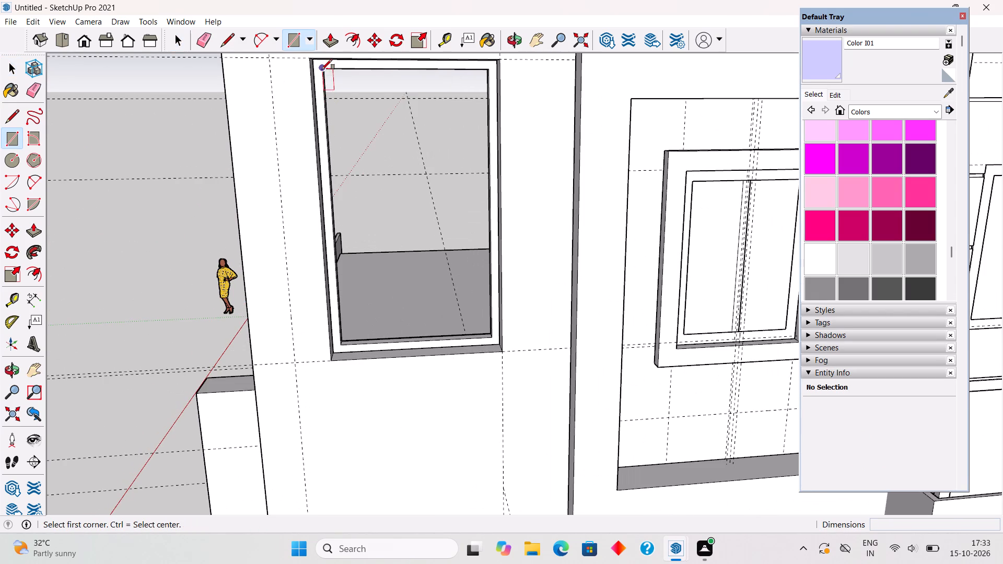
{"action": "left_click", "coordinate": [323, 68]}
{"action": "left_click", "coordinate": [490, 336]}
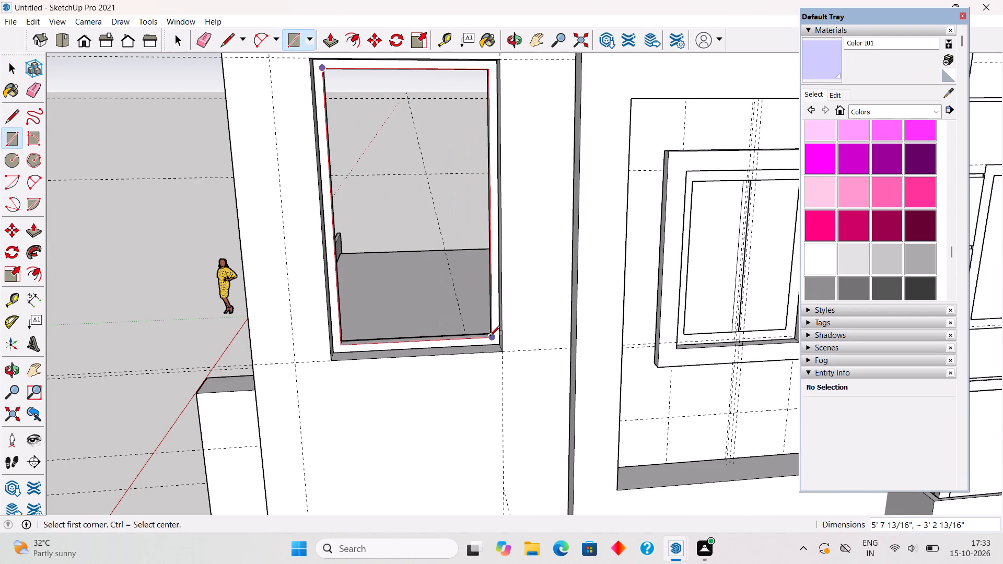
{"action": "scroll", "coordinate": [489, 333], "scroll_direction": "down", "scroll_amount": 4}
{"action": "key", "text": "space"}
Open the corner post for editing and push its opening's inner side face nearest the outer edge about 1 5/16" outward.
{"action": "scroll", "coordinate": [484, 336], "scroll_direction": "down", "scroll_amount": 4}
{"action": "scroll", "coordinate": [386, 333], "scroll_direction": "down", "scroll_amount": 4}
{"action": "middle_click_drag", "start_coordinate": [371, 355], "coordinate": [403, 288]}
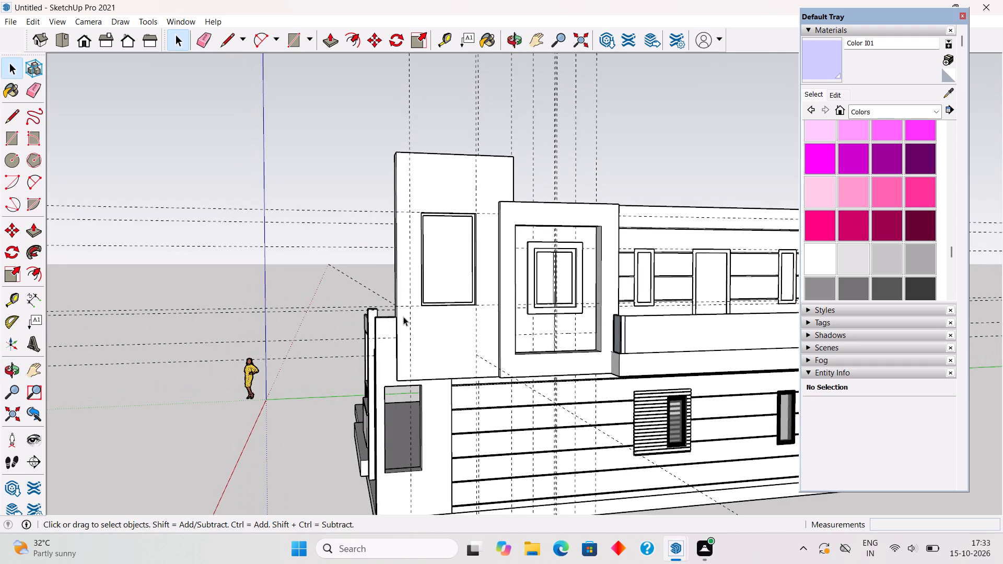
{"action": "middle_click_drag", "start_coordinate": [349, 356], "coordinate": [308, 345]}
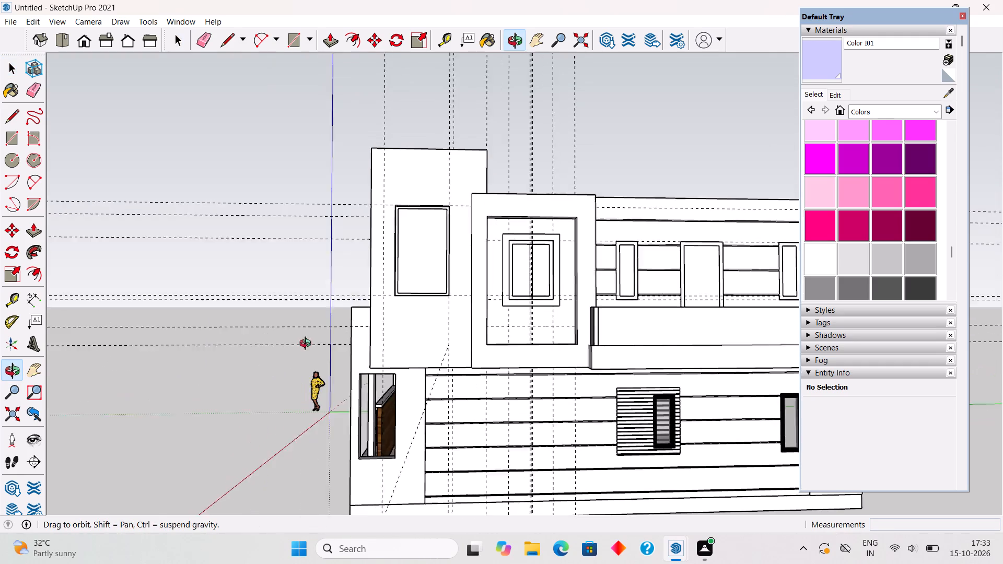
{"action": "middle_click_drag", "start_coordinate": [308, 345], "coordinate": [311, 346]}
{"action": "scroll", "coordinate": [385, 426], "scroll_direction": "up", "scroll_amount": 10}
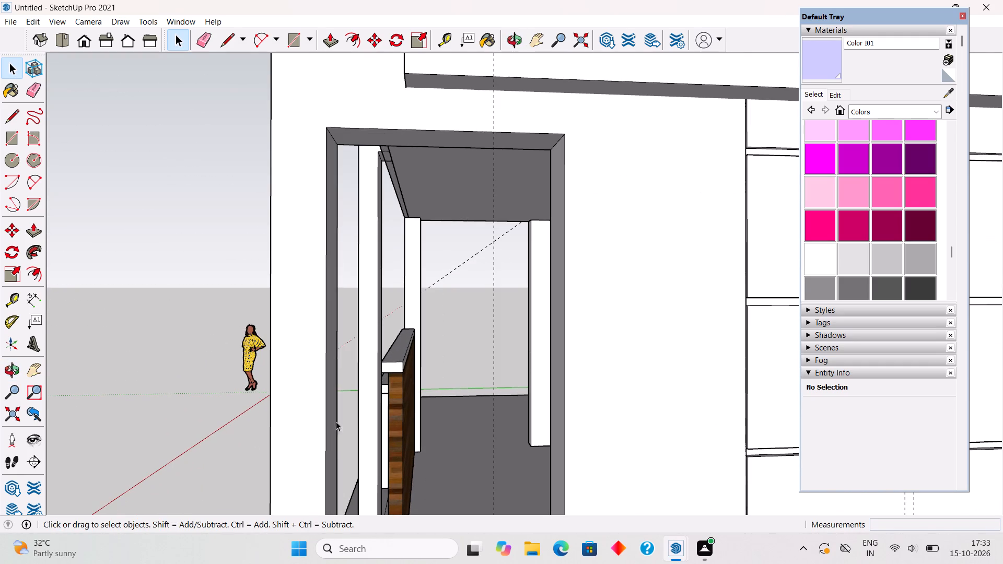
{"action": "triple_click", "coordinate": [319, 431]}
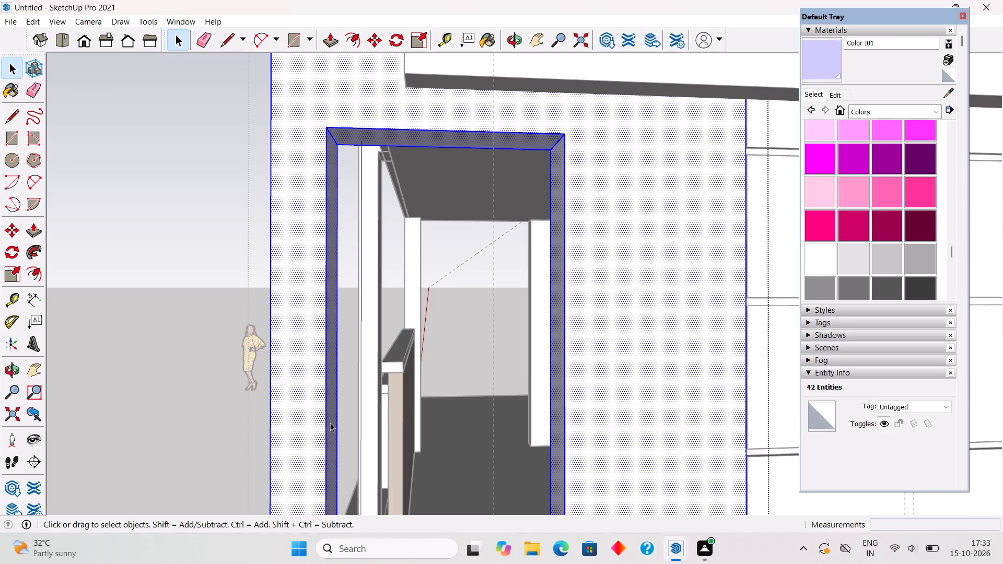
{"action": "key", "text": "r"}
{"action": "key", "text": "p"}
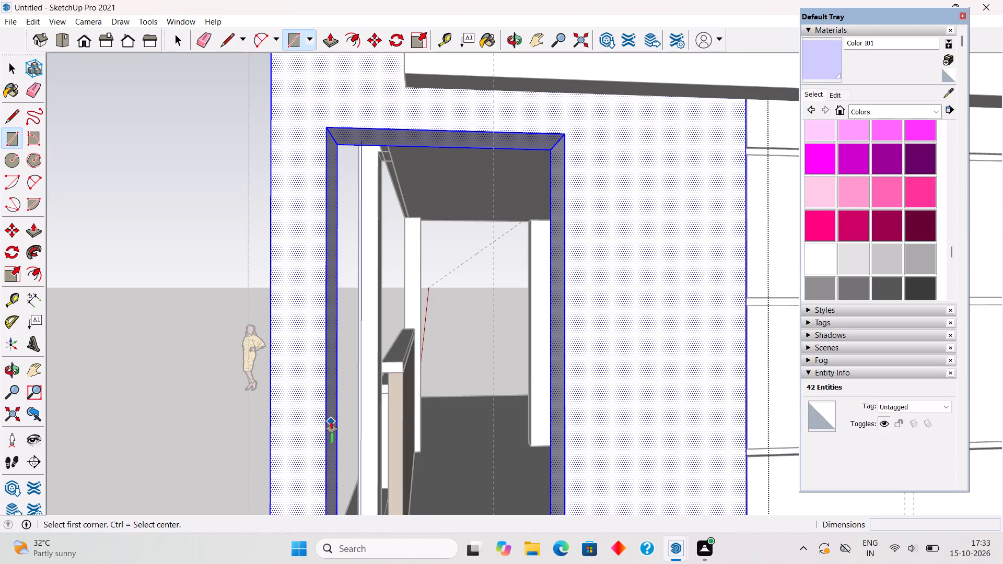
{"action": "left_click", "coordinate": [331, 422]}
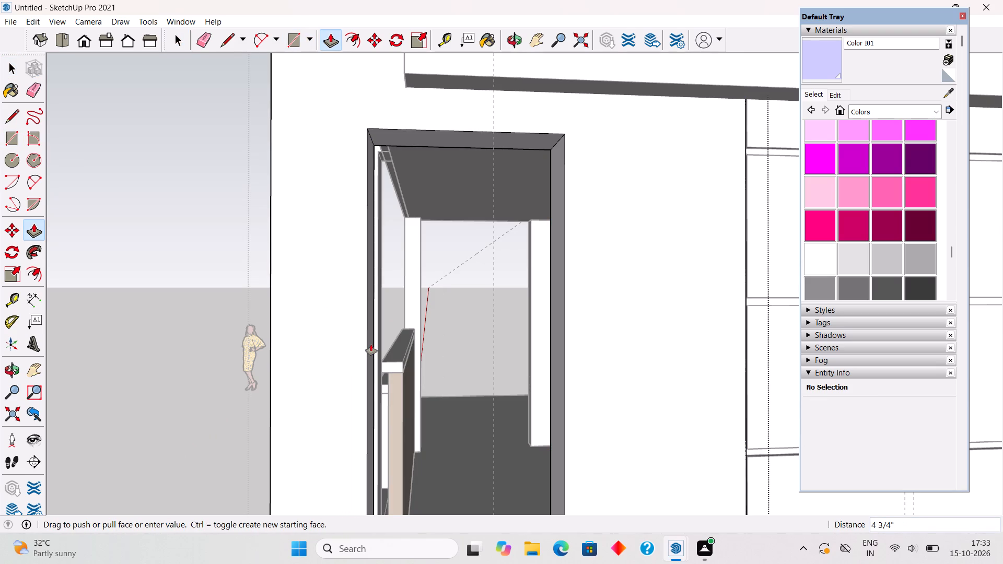
{"action": "middle_click_drag", "start_coordinate": [371, 344], "coordinate": [298, 380]}
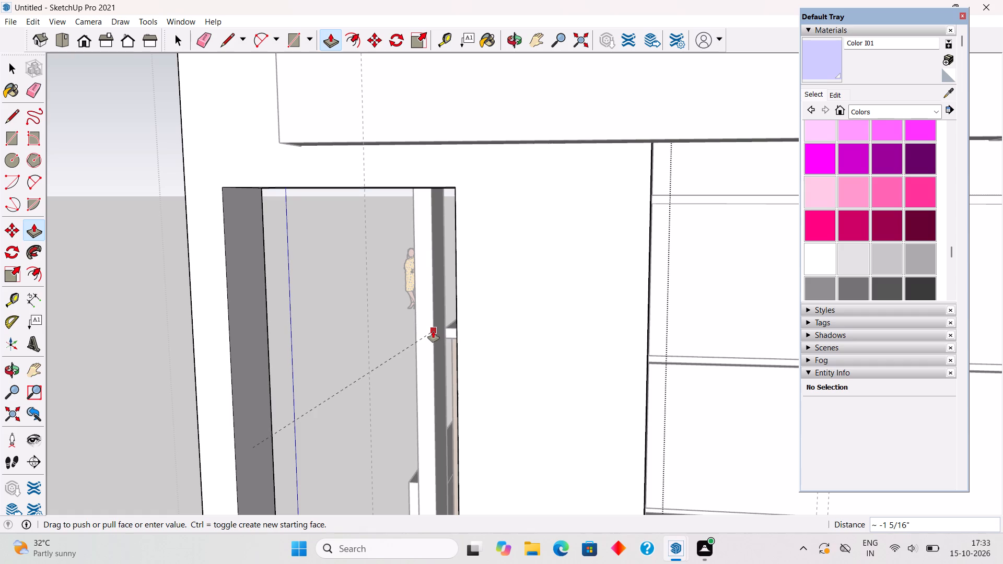
{"action": "left_click", "coordinate": [433, 331]}
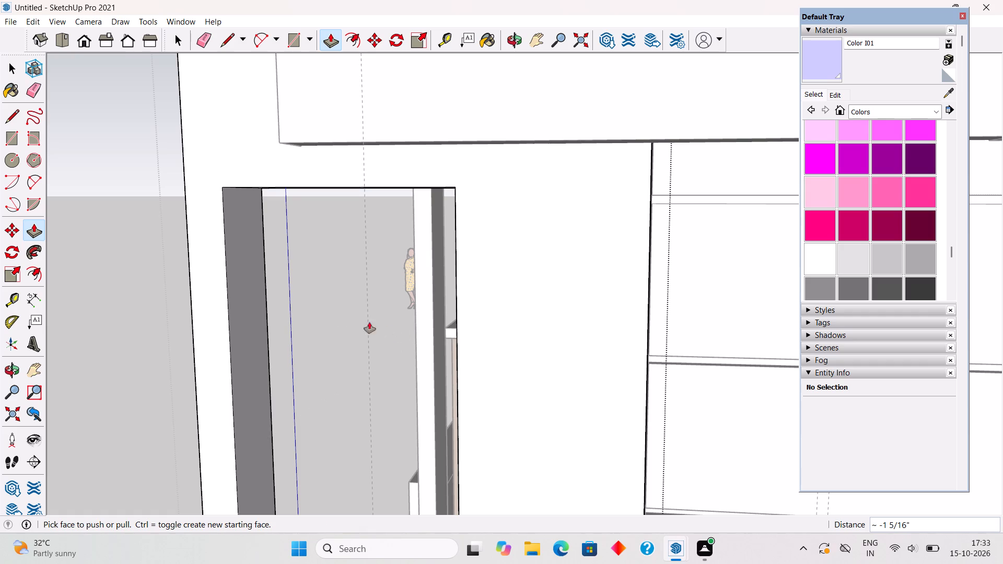
{"action": "left_click", "coordinate": [312, 308]}
{"action": "key", "text": "space"}
{"action": "left_click", "coordinate": [312, 308]}
{"action": "scroll", "coordinate": [291, 337], "scroll_direction": "down", "scroll_amount": 5}
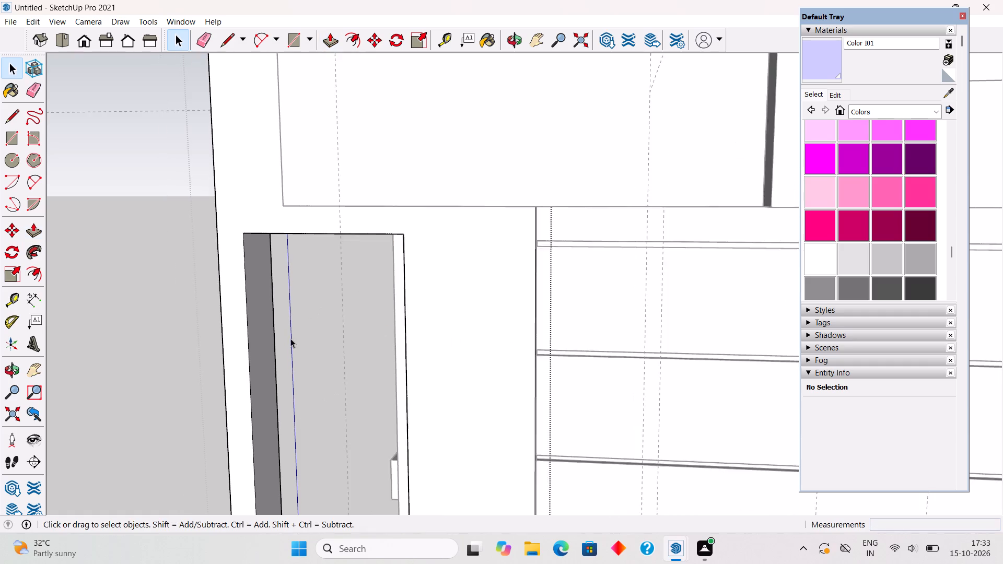
Leave the corner post and draw a pane rectangle across its opening, corner to corner, making it a group.
{"action": "scroll", "coordinate": [290, 338], "scroll_direction": "down", "scroll_amount": 5}
{"action": "middle_click_drag", "start_coordinate": [331, 379], "coordinate": [514, 375]}
{"action": "scroll", "coordinate": [514, 375], "scroll_direction": "down", "scroll_amount": 4}
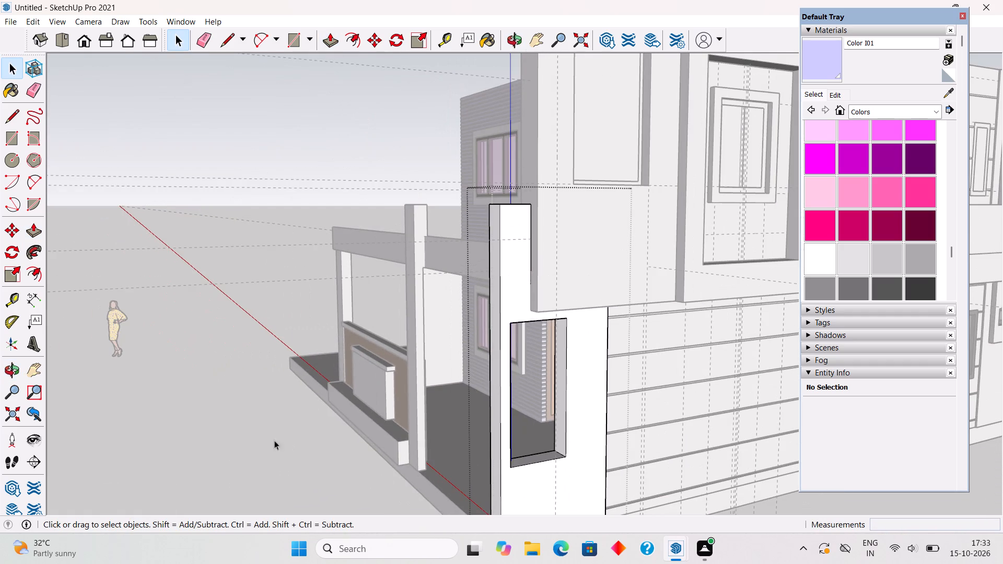
{"action": "left_click", "coordinate": [186, 413]}
{"action": "scroll", "coordinate": [211, 372], "scroll_direction": "down", "scroll_amount": 4}
{"action": "middle_click", "coordinate": [349, 407]}
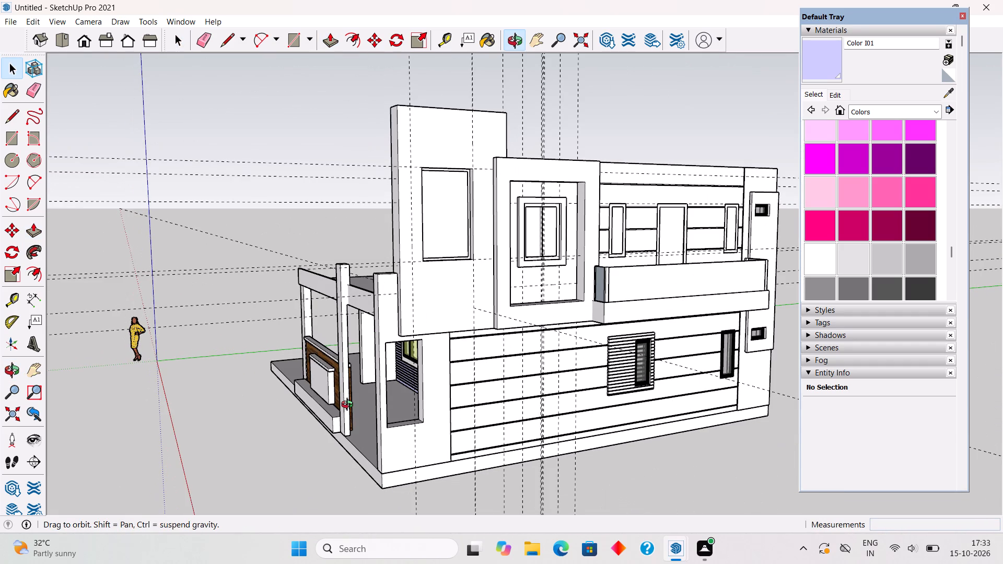
{"action": "middle_click_drag", "start_coordinate": [477, 371], "coordinate": [475, 356]}
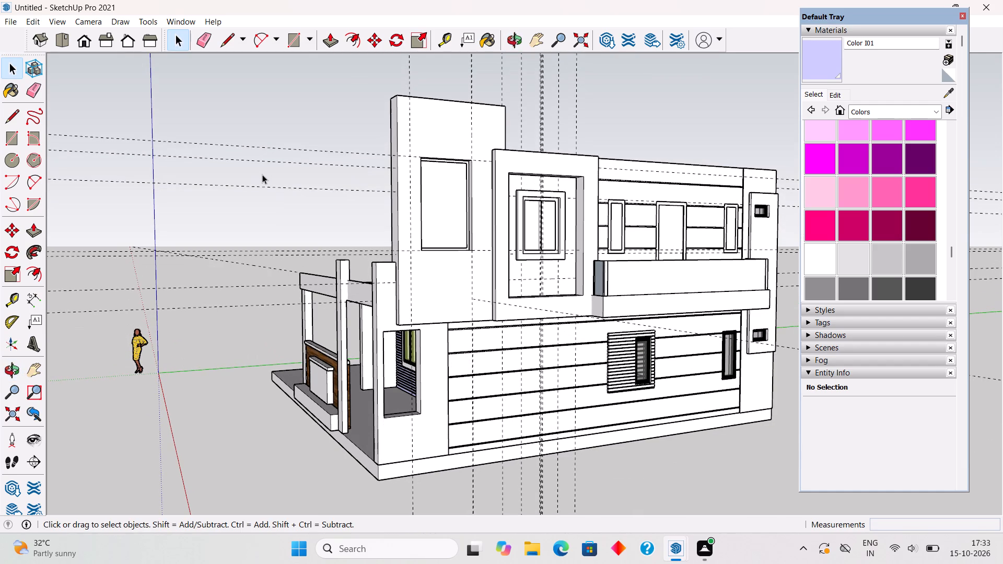
{"action": "key", "text": "r"}
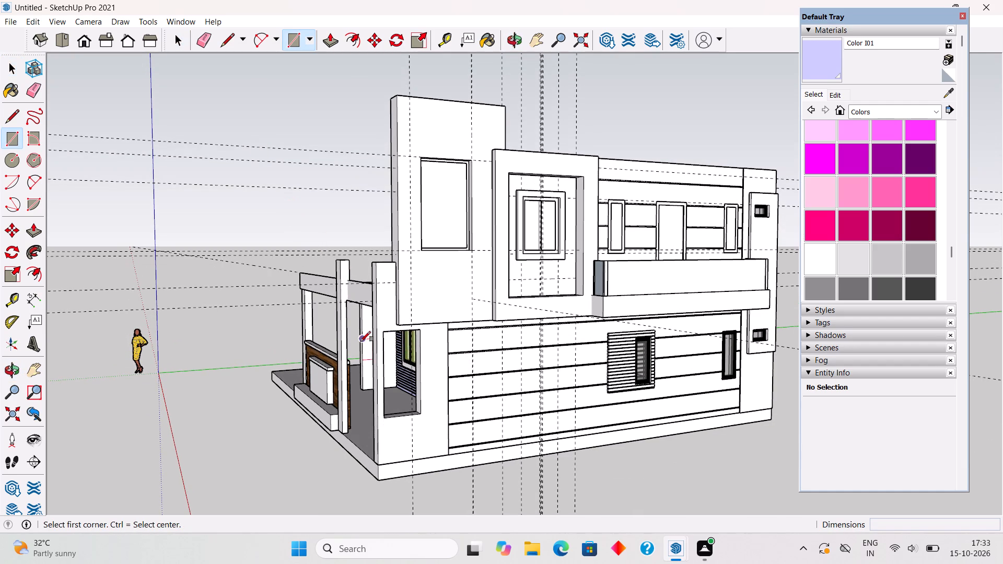
{"action": "left_click", "coordinate": [384, 333]}
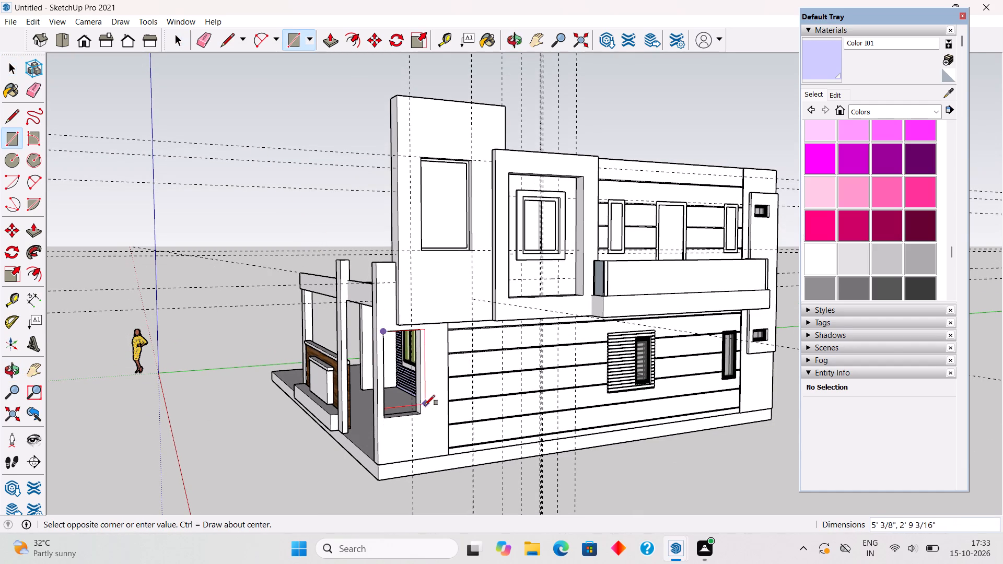
{"action": "left_click", "coordinate": [423, 411]}
{"action": "key", "text": "space"}
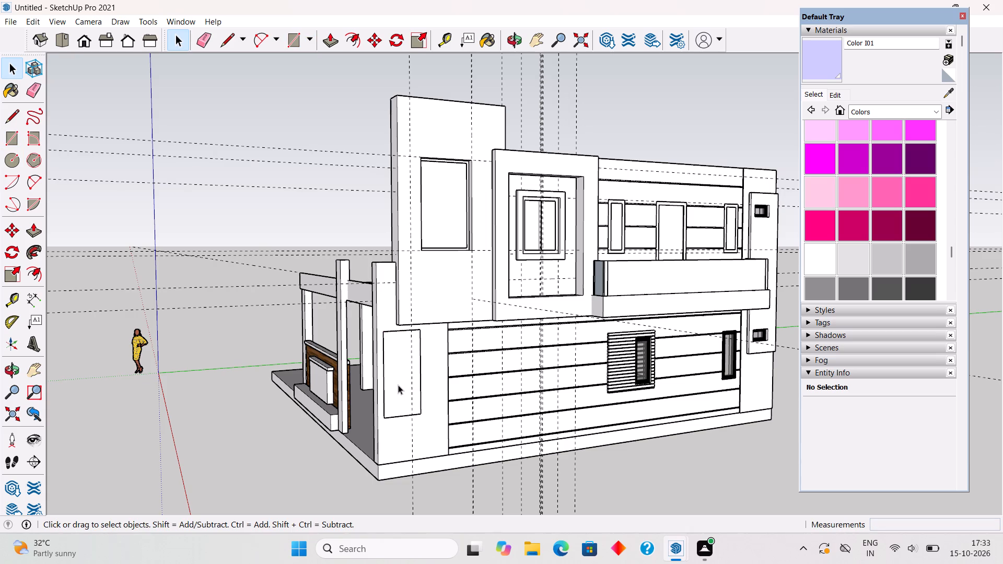
{"action": "triple_click", "coordinate": [398, 385]}
{"action": "right_click", "coordinate": [398, 384]}
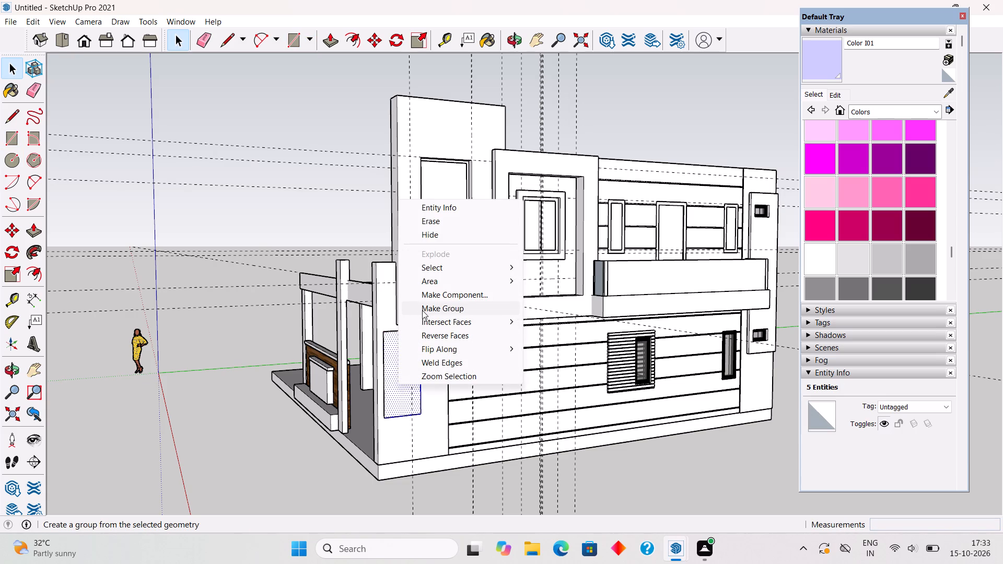
{"action": "left_click", "coordinate": [422, 310]}
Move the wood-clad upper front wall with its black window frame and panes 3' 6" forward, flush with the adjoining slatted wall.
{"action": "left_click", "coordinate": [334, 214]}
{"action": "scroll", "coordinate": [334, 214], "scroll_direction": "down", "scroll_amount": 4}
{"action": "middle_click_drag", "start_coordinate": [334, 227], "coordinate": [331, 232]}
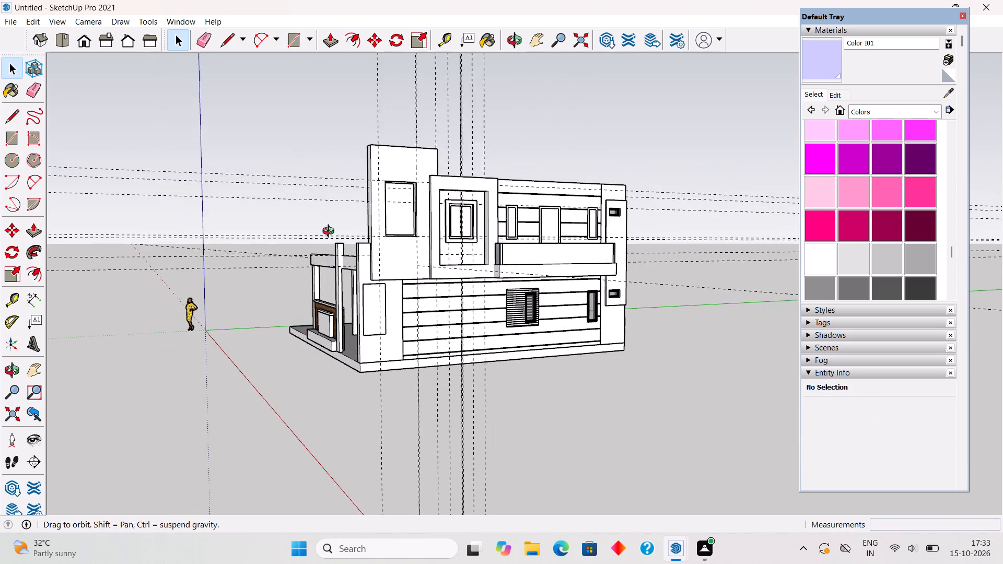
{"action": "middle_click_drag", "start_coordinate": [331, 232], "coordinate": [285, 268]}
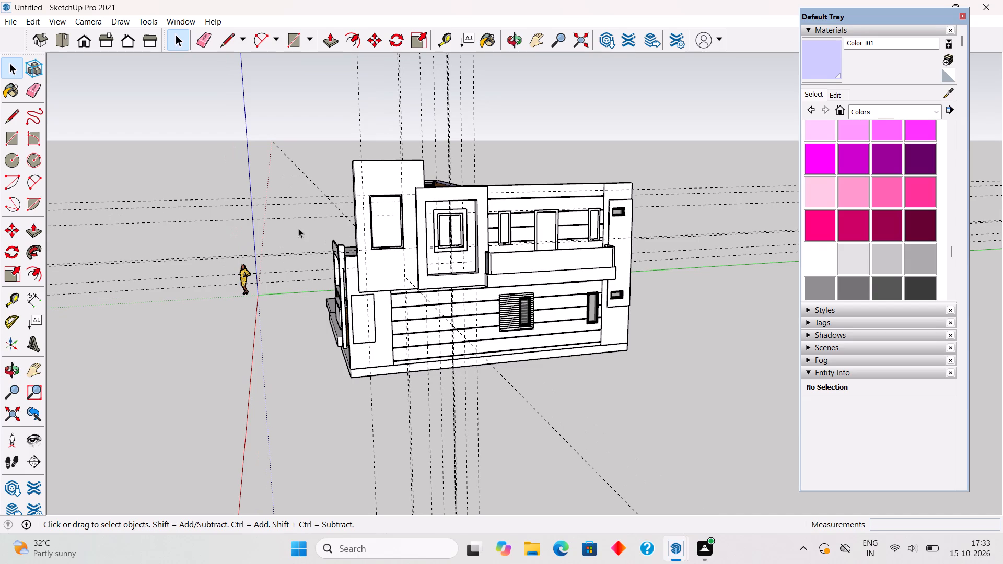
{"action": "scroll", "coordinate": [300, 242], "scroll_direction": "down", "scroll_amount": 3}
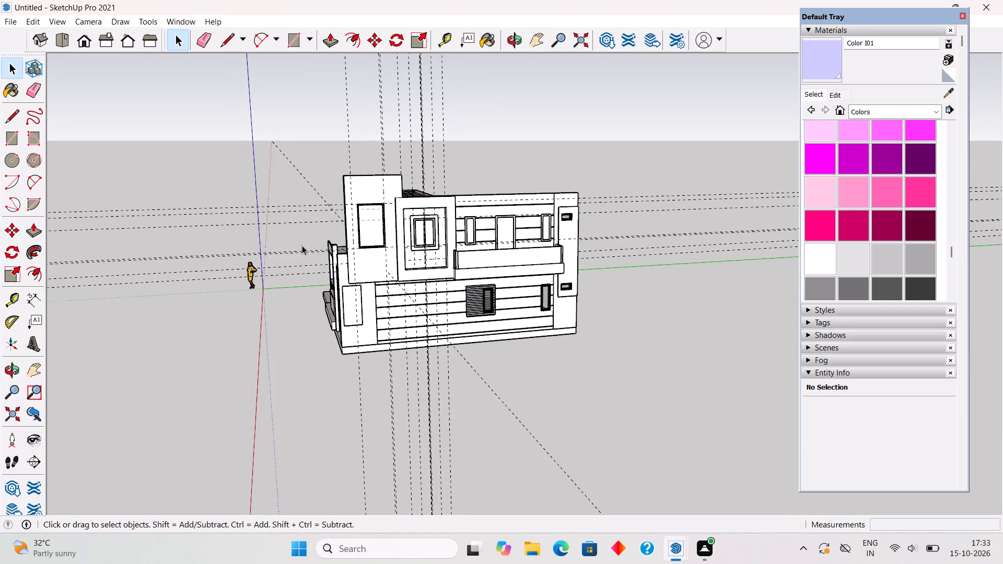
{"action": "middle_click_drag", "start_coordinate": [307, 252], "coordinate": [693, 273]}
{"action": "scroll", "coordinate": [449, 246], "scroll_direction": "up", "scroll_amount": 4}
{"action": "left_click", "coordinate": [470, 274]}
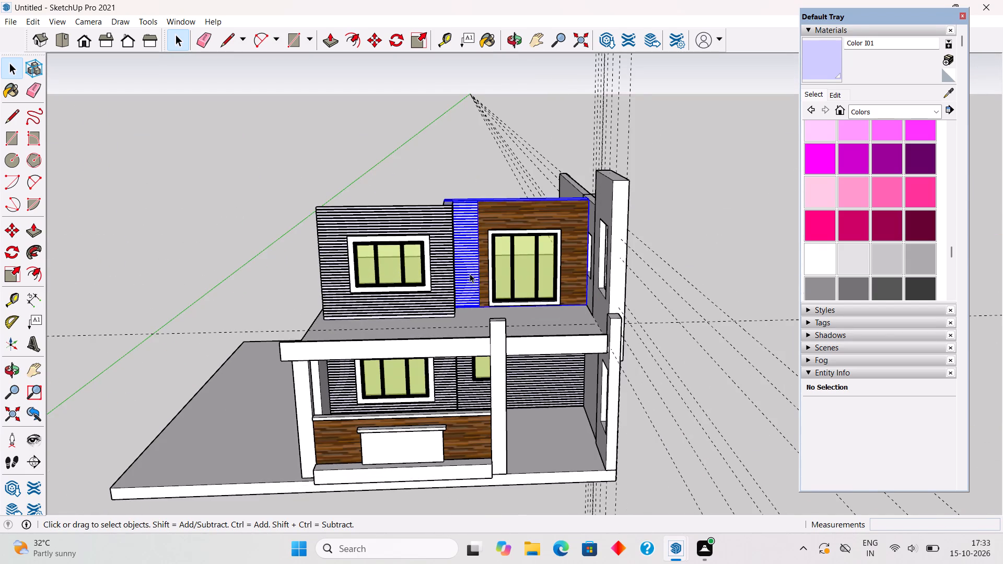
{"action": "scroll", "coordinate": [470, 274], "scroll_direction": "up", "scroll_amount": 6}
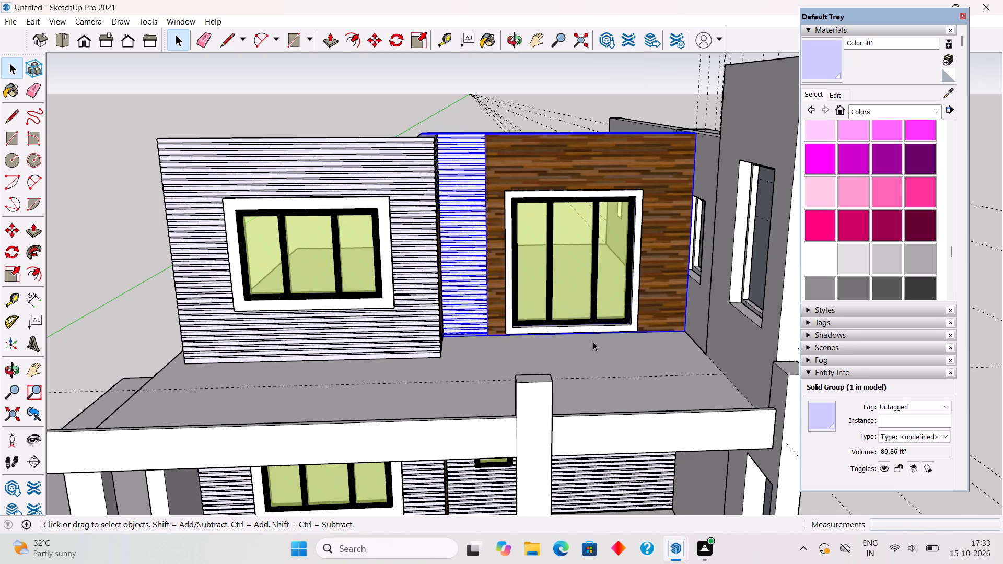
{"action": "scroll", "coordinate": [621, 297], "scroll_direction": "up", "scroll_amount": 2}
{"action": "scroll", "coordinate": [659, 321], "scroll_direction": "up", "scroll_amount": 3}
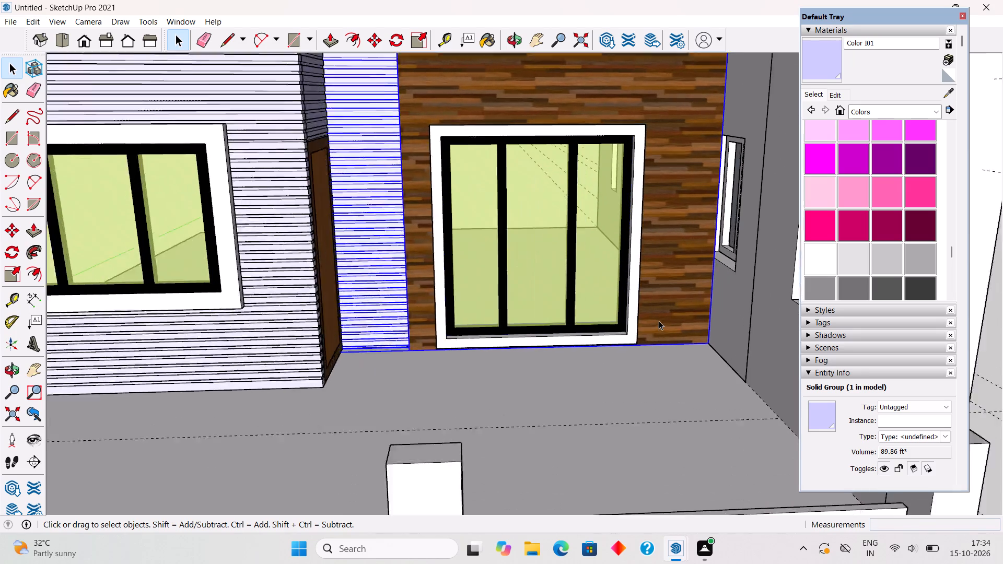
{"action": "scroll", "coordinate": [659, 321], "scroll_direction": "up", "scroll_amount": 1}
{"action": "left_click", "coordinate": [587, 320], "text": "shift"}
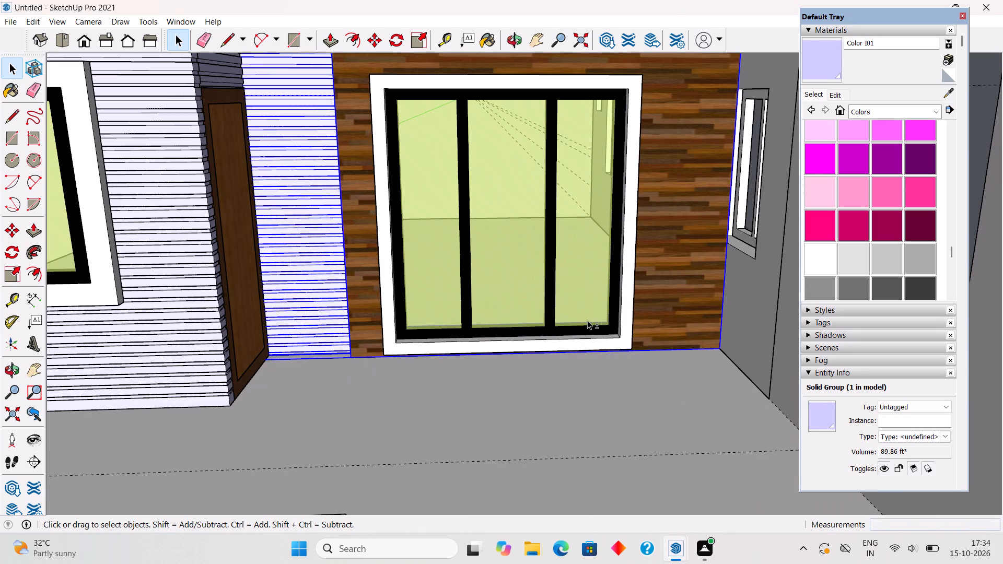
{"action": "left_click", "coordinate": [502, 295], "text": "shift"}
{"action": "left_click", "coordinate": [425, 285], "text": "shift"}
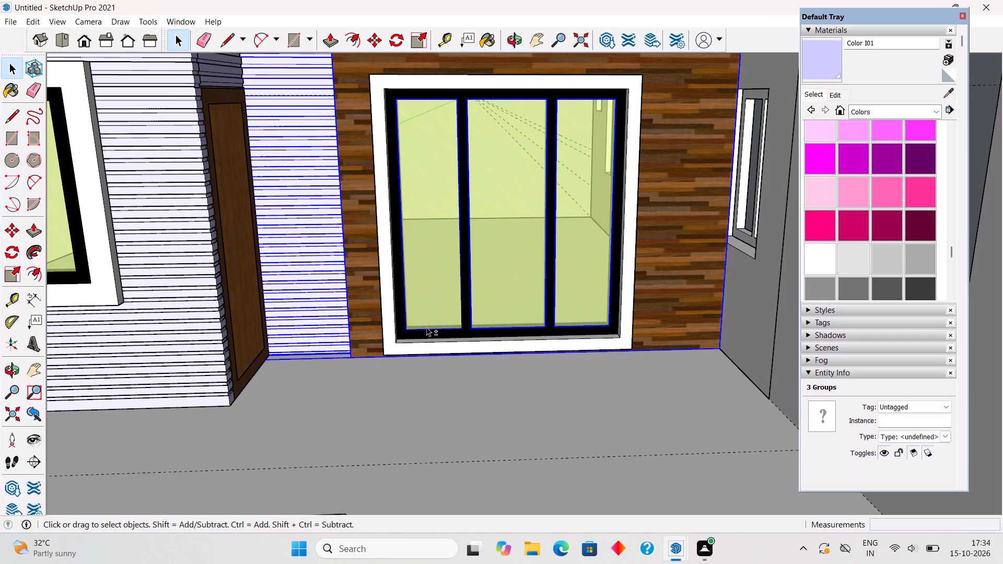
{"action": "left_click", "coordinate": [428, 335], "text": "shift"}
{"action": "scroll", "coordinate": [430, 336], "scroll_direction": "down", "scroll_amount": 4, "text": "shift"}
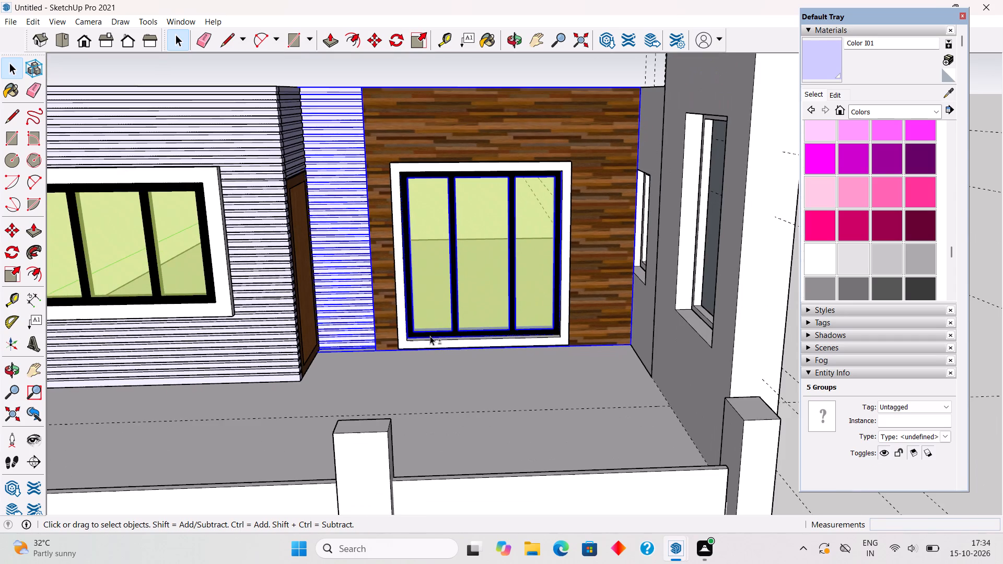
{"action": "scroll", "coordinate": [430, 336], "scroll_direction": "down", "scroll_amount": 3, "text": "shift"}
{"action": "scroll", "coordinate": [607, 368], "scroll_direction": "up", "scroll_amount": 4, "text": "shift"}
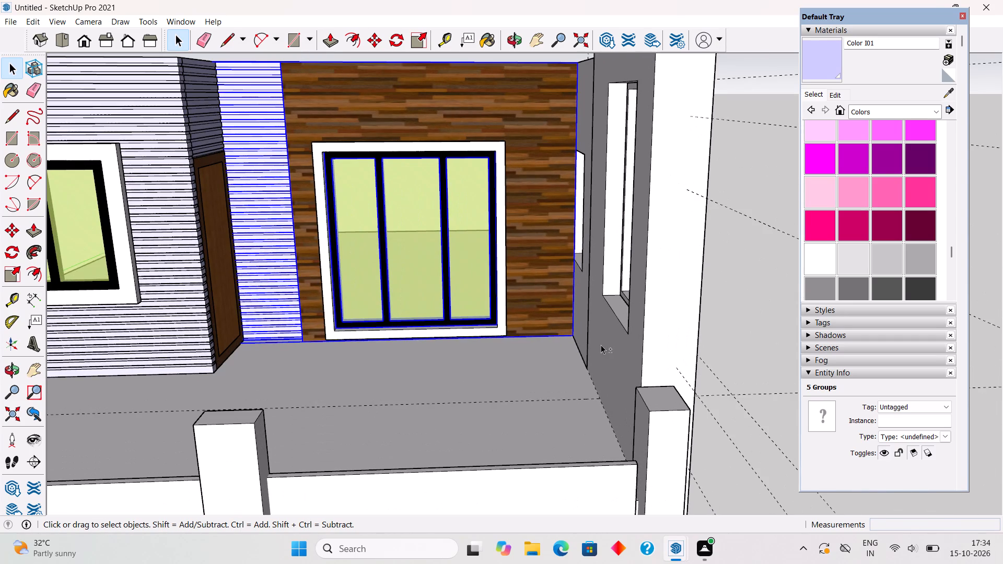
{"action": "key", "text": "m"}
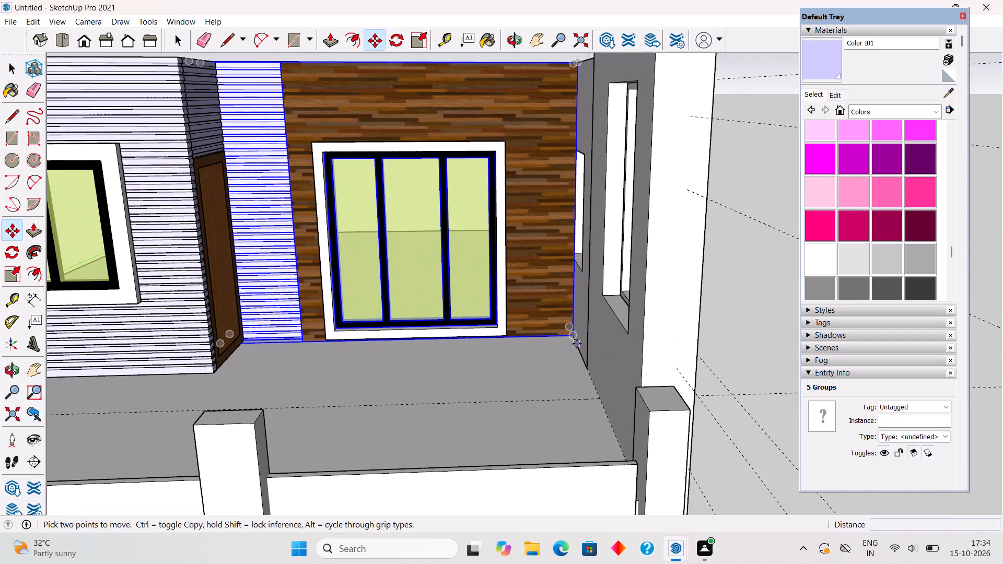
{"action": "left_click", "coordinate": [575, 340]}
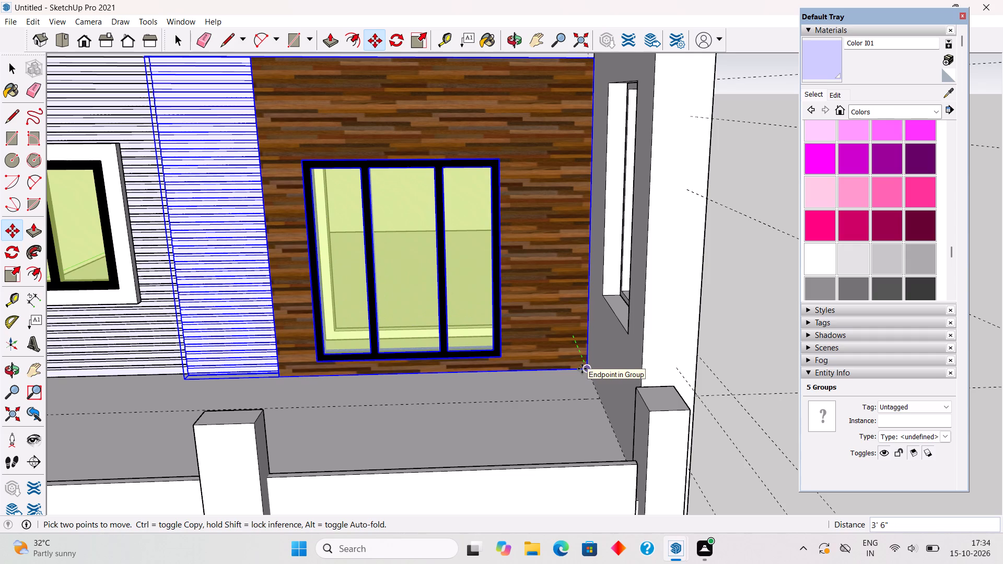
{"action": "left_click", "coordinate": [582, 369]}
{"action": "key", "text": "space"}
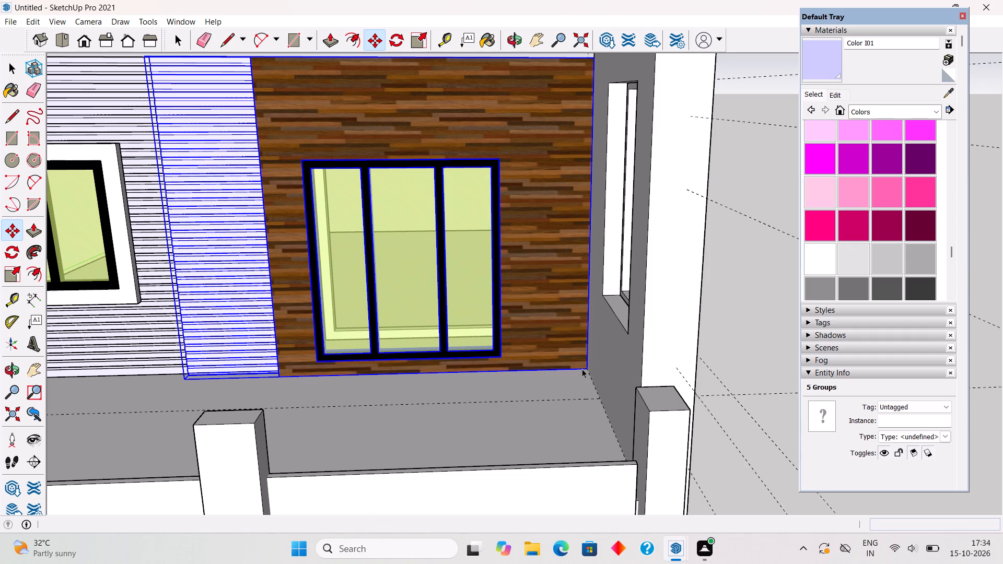
Select the projecting slatted upper wall, its window frames and panes, the adjoining return wall and its wooden door with frame.
{"action": "scroll", "coordinate": [582, 369], "scroll_direction": "down", "scroll_amount": 5}
{"action": "left_click", "coordinate": [283, 134]}
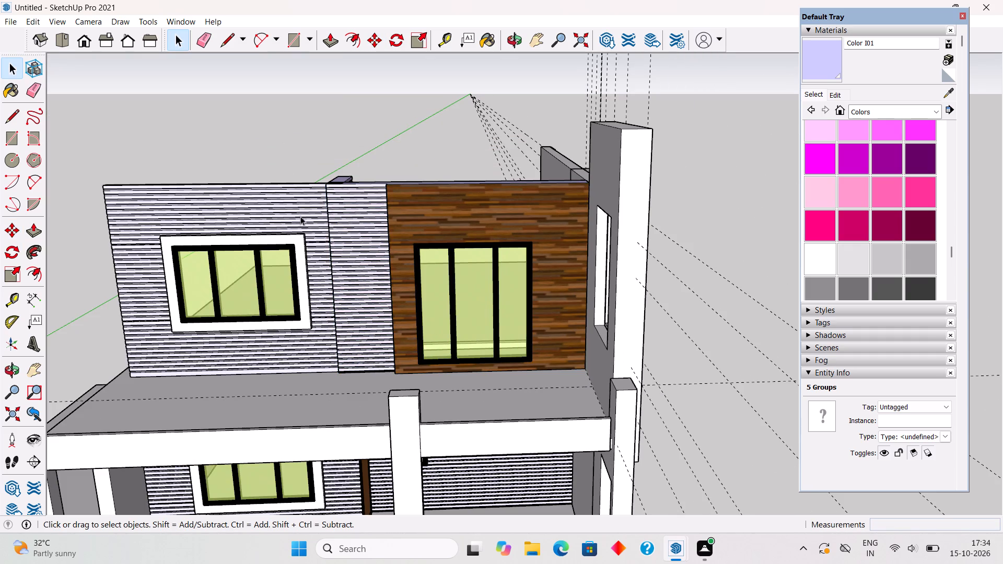
{"action": "left_click", "coordinate": [301, 217]}
{"action": "middle_click_drag", "start_coordinate": [323, 209], "coordinate": [376, 426]}
{"action": "scroll", "coordinate": [342, 304], "scroll_direction": "down", "scroll_amount": 1}
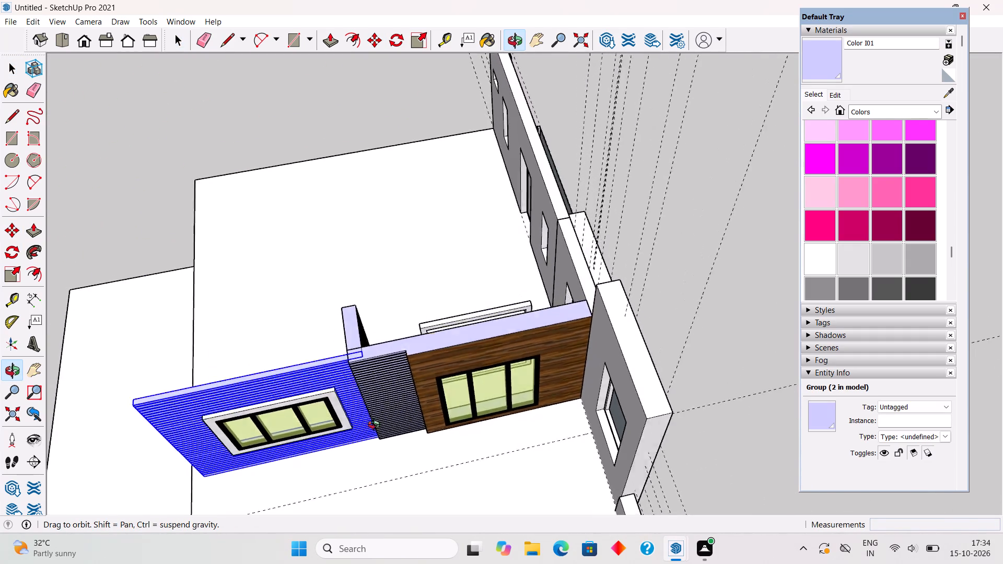
{"action": "middle_click_drag", "start_coordinate": [376, 426], "coordinate": [340, 364]}
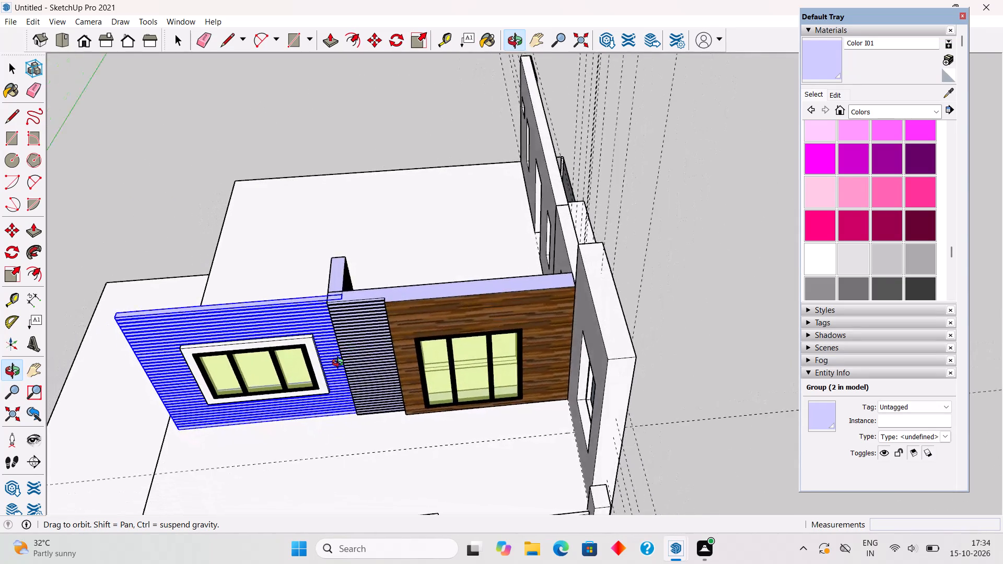
{"action": "middle_click_drag", "start_coordinate": [340, 364], "coordinate": [471, 412]}
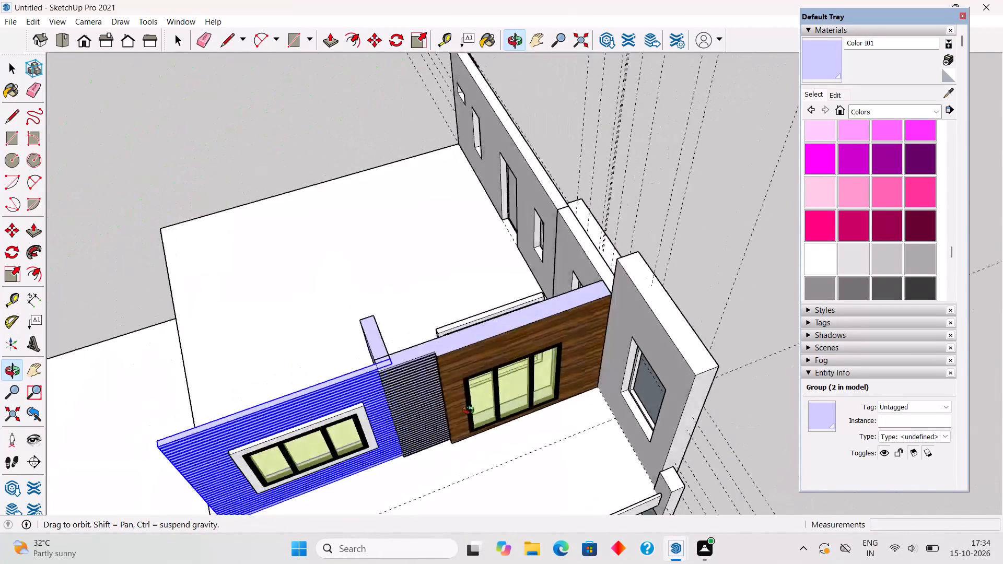
{"action": "middle_click_drag", "start_coordinate": [471, 412], "coordinate": [781, 323]}
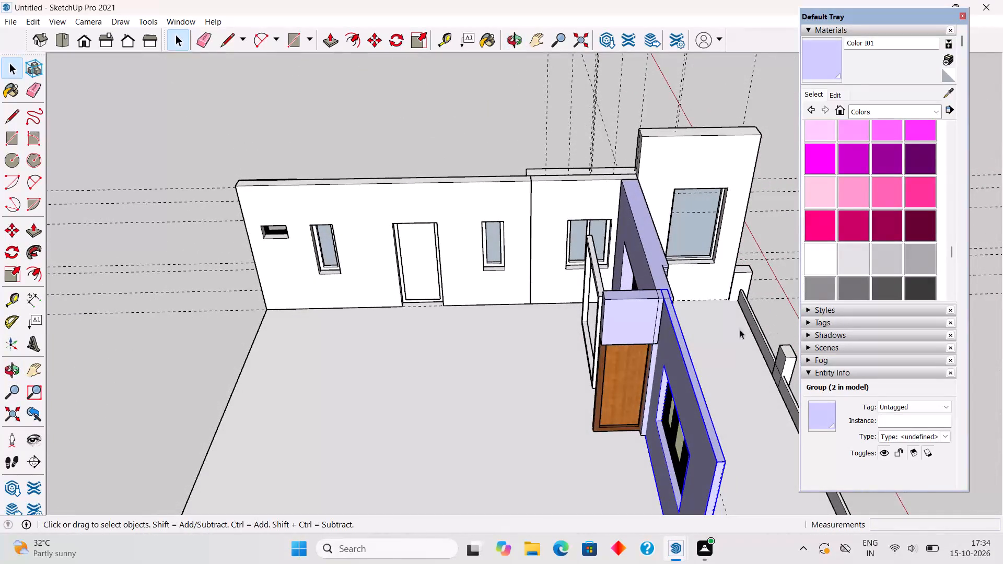
{"action": "left_click", "coordinate": [623, 360], "text": "ctrl"}
{"action": "left_click", "coordinate": [623, 328], "text": "ctrl"}
{"action": "left_click", "coordinate": [604, 372], "text": "ctrl"}
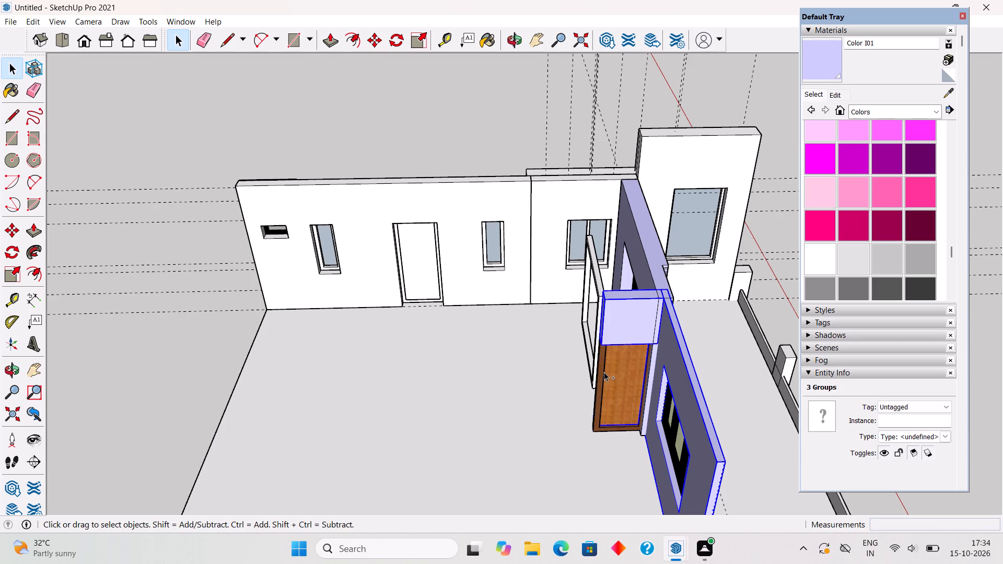
{"action": "middle_click_drag", "start_coordinate": [632, 424], "coordinate": [277, 250], "text": "ctrl"}
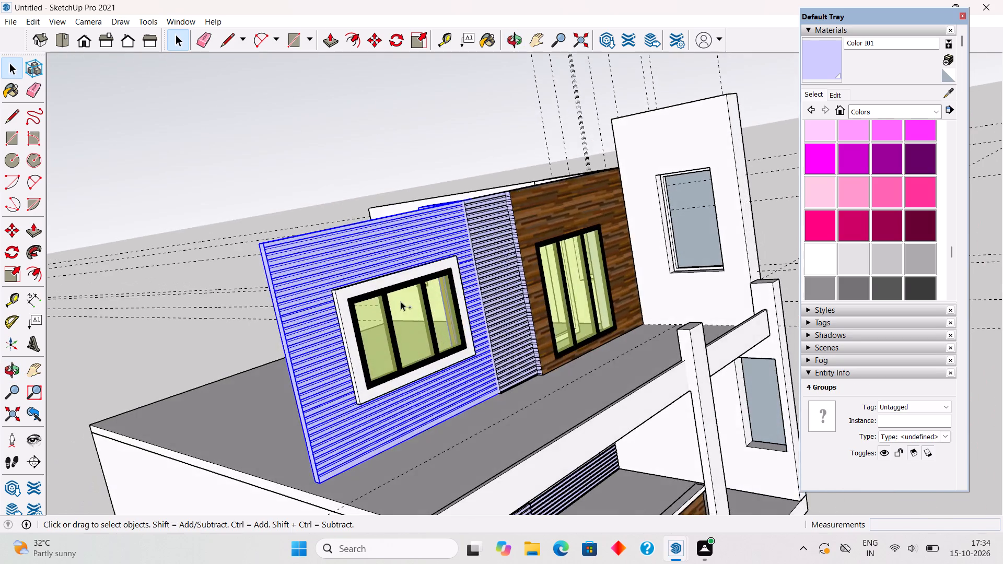
{"action": "scroll", "coordinate": [437, 317], "scroll_direction": "up", "scroll_amount": 4, "text": "ctrl"}
{"action": "left_click", "coordinate": [437, 318], "text": "ctrl"}
{"action": "left_click", "coordinate": [416, 348], "text": "ctrl"}
{"action": "left_click", "coordinate": [363, 361], "text": "ctrl"}
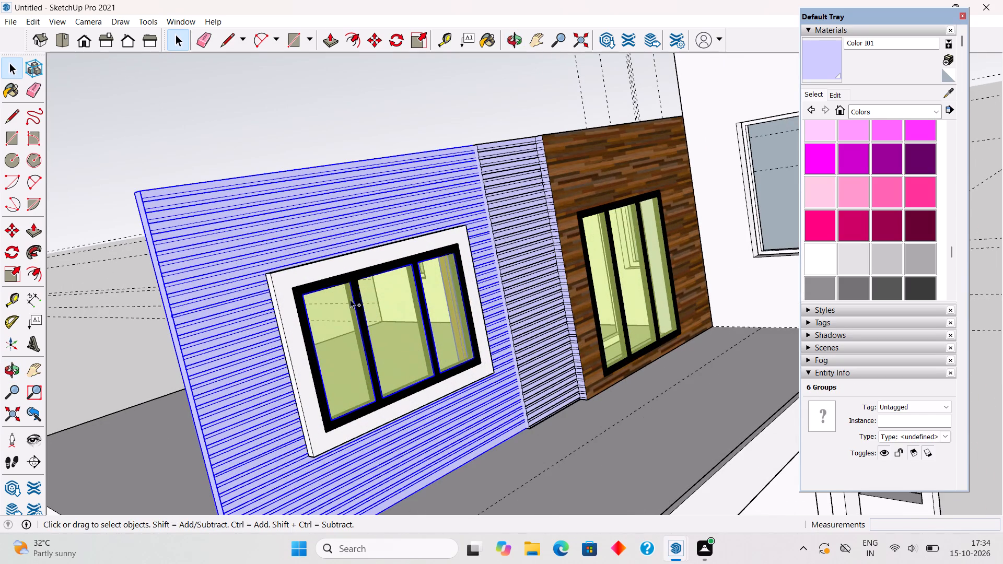
{"action": "left_click", "coordinate": [340, 256], "text": "ctrl"}
{"action": "left_click", "coordinate": [348, 278], "text": "ctrl"}
{"action": "scroll", "coordinate": [475, 300], "scroll_direction": "down", "scroll_amount": 5, "text": "ctrl"}
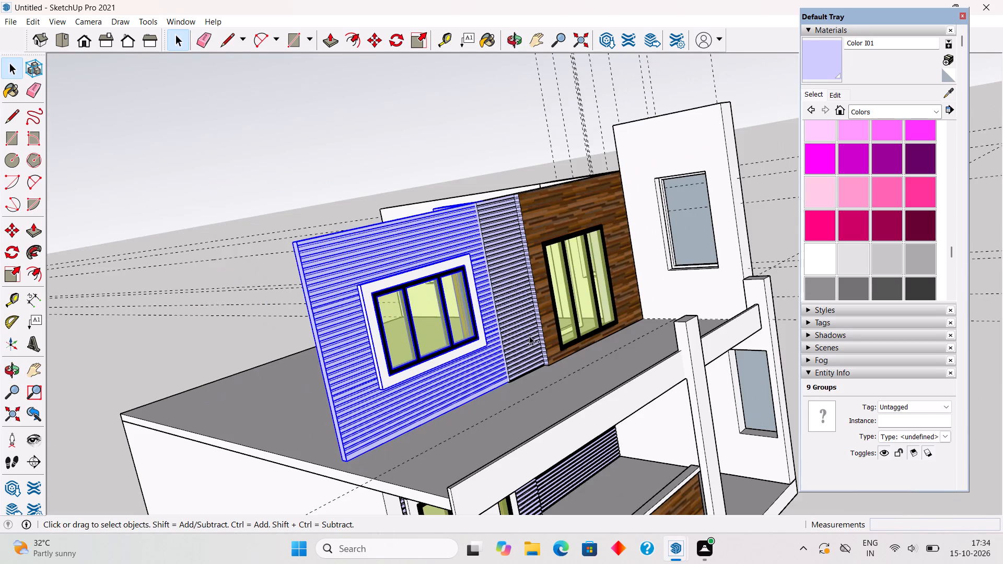
{"action": "middle_click_drag", "start_coordinate": [551, 378], "coordinate": [785, 529], "text": "ctrl"}
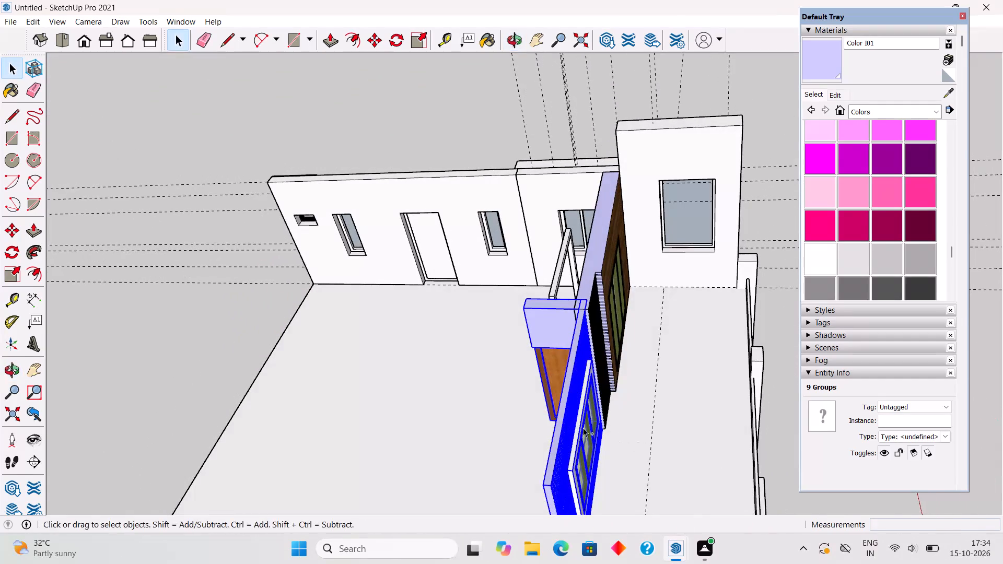
{"action": "middle_click_drag", "start_coordinate": [471, 393], "coordinate": [743, 400], "text": "ctrl"}
{"action": "scroll", "coordinate": [631, 407], "scroll_direction": "up", "scroll_amount": 4, "text": "ctrl"}
{"action": "scroll", "coordinate": [585, 389], "scroll_direction": "up", "scroll_amount": 1, "text": "ctrl"}
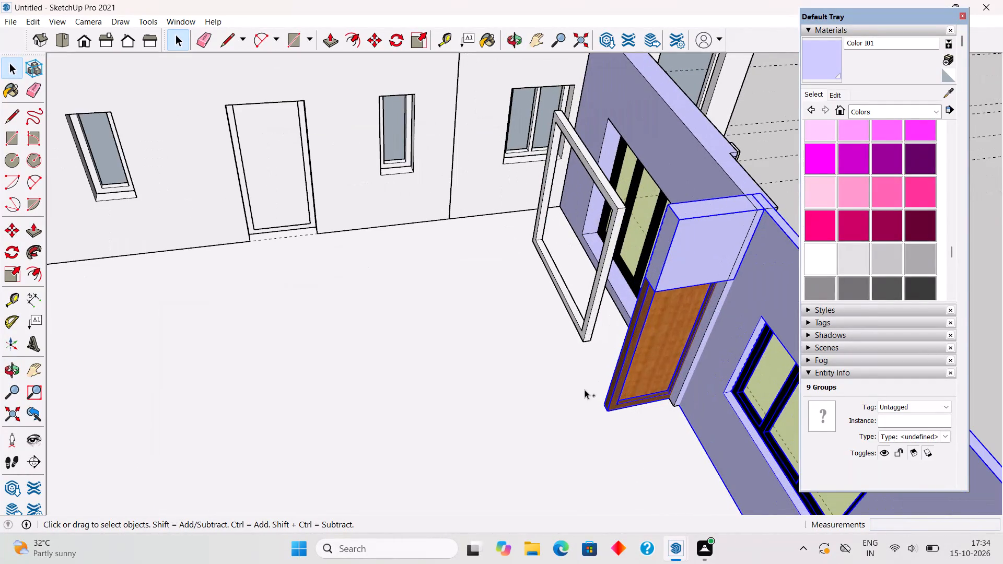
{"action": "scroll", "coordinate": [585, 391], "scroll_direction": "up", "scroll_amount": 3, "text": "ctrl"}
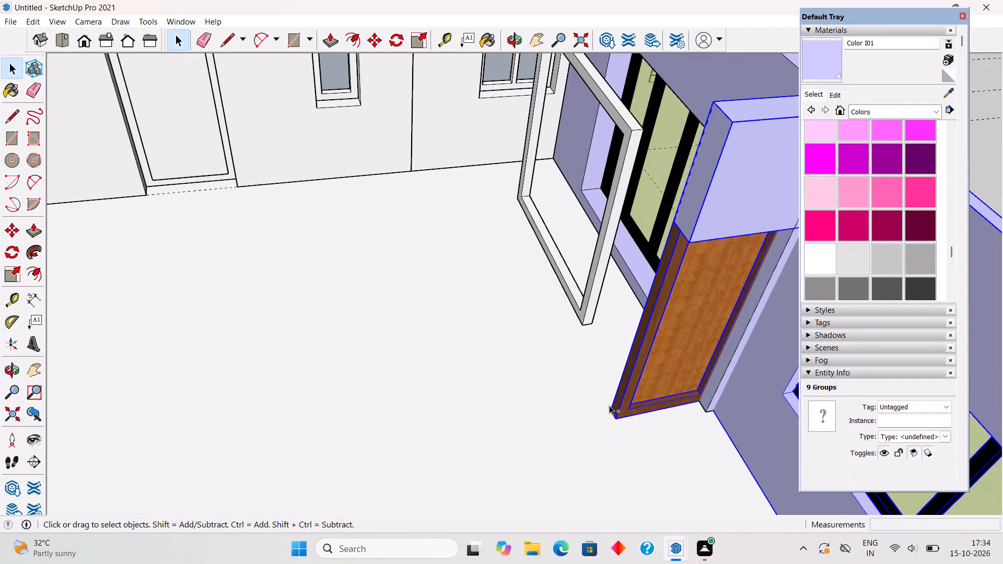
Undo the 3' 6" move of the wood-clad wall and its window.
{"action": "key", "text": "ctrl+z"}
Add the wood-clad upper wall, its white window surround and remaining panes to the selection, and make everything one group.
{"action": "scroll", "coordinate": [602, 374], "scroll_direction": "down", "scroll_amount": 11}
{"action": "middle_click_drag", "start_coordinate": [590, 334], "coordinate": [270, 315]}
{"action": "left_click", "coordinate": [544, 233], "text": "ctrl"}
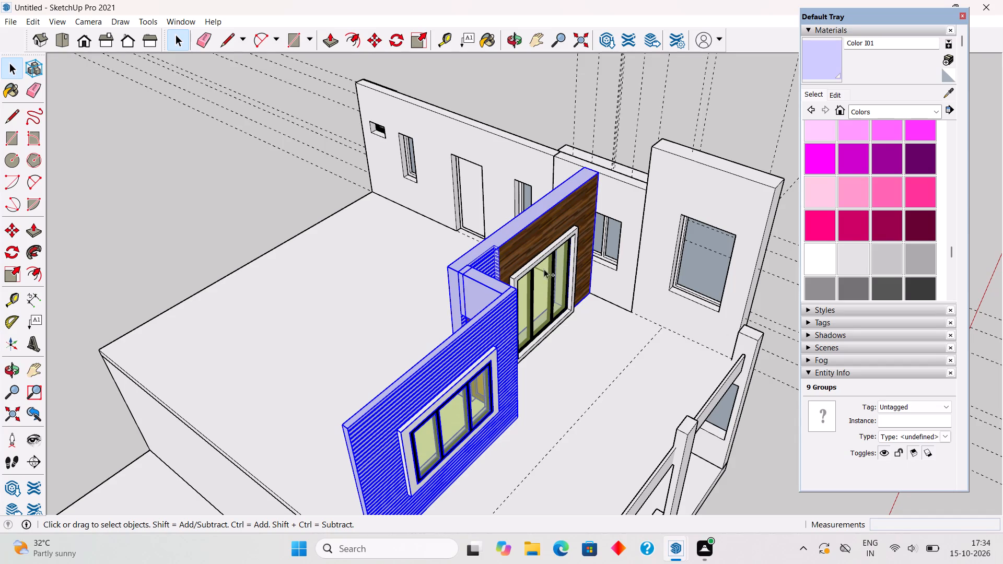
{"action": "left_click", "coordinate": [544, 274], "text": "ctrl"}
{"action": "left_click", "coordinate": [524, 270], "text": "ctrl"}
{"action": "scroll", "coordinate": [523, 271], "scroll_direction": "up", "scroll_amount": 5, "text": "ctrl"}
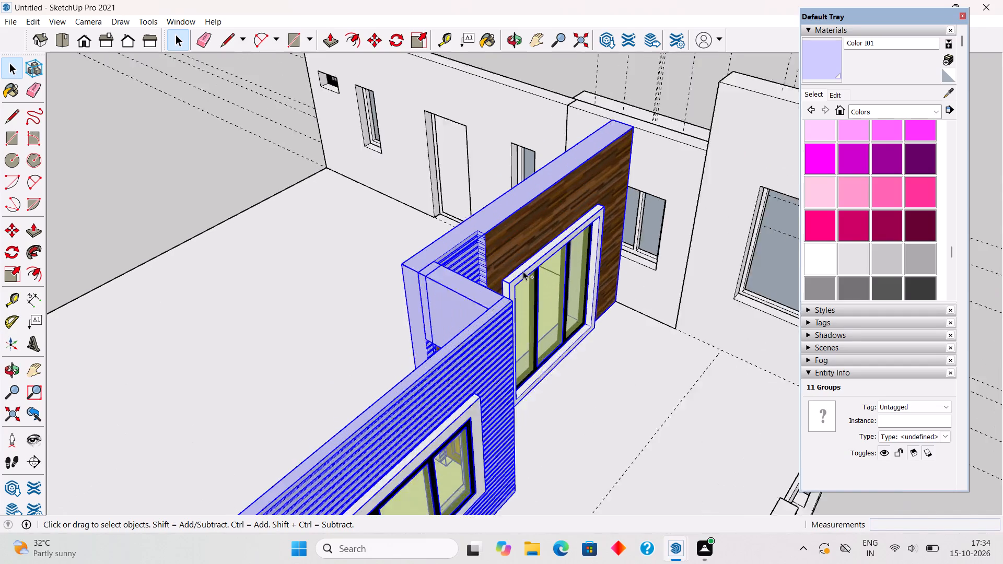
{"action": "scroll", "coordinate": [523, 271], "scroll_direction": "up", "scroll_amount": 5, "text": "ctrl"}
{"action": "left_click_drag", "start_coordinate": [519, 342], "coordinate": [530, 346], "text": "ctrl"}
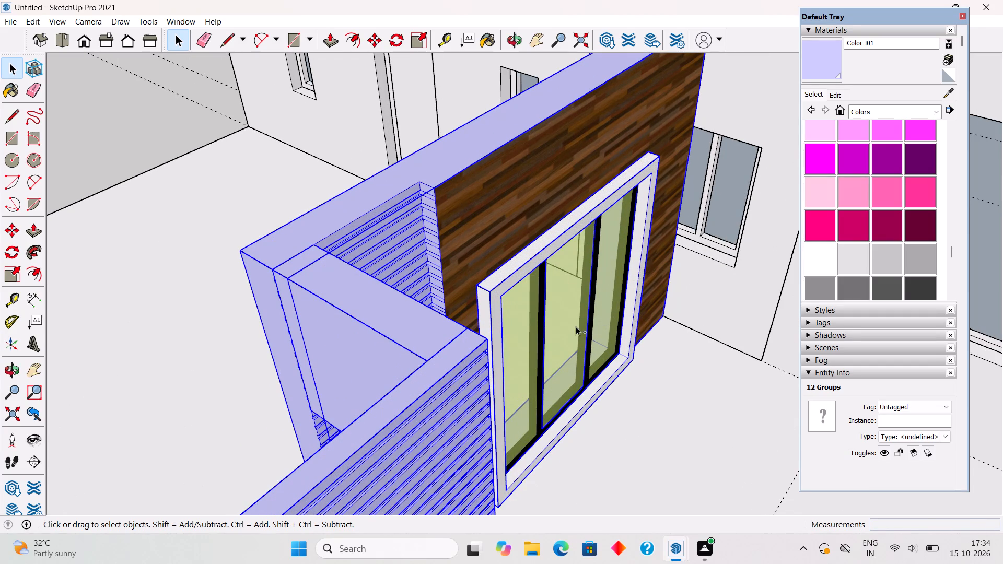
{"action": "left_click", "coordinate": [565, 326], "text": "ctrl"}
{"action": "left_click", "coordinate": [610, 313], "text": "ctrl"}
{"action": "scroll", "coordinate": [614, 293], "scroll_direction": "down", "scroll_amount": 6, "text": "ctrl"}
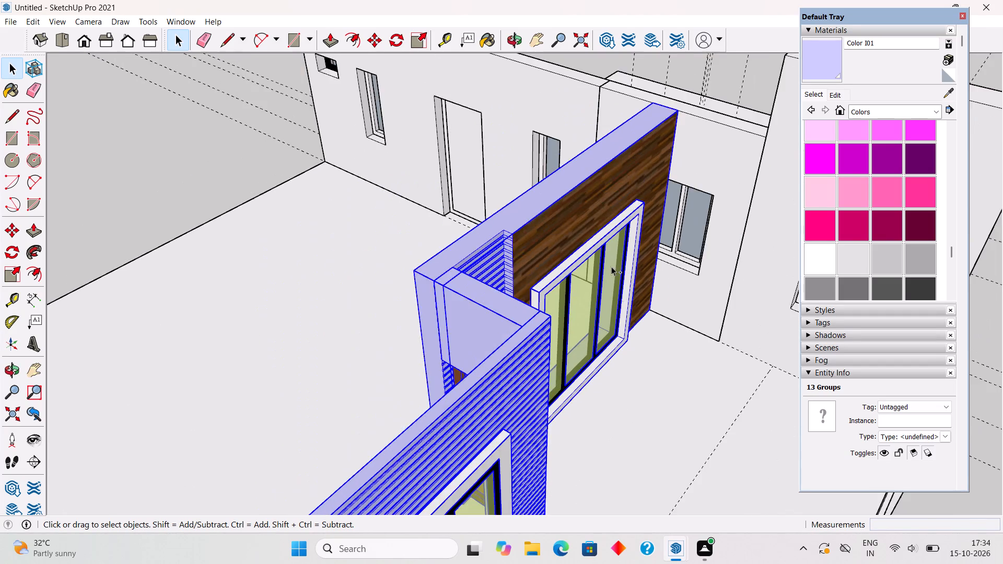
{"action": "scroll", "coordinate": [611, 266], "scroll_direction": "down", "scroll_amount": 3, "text": "ctrl"}
{"action": "scroll", "coordinate": [498, 421], "scroll_direction": "down", "scroll_amount": 6, "text": "ctrl"}
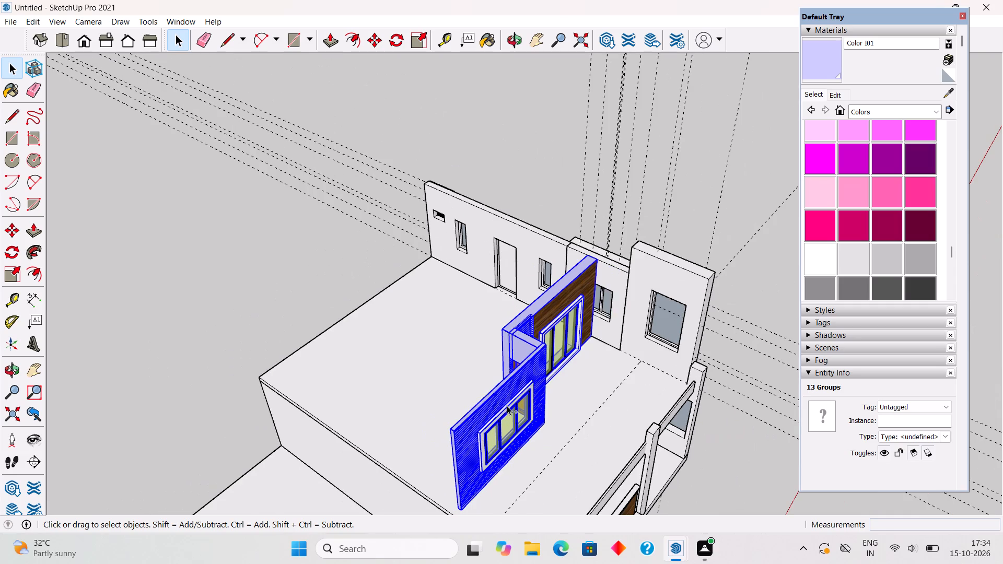
{"action": "right_click", "coordinate": [507, 406], "text": "ctrl"}
{"action": "left_click", "coordinate": [564, 312], "text": "ctrl"}
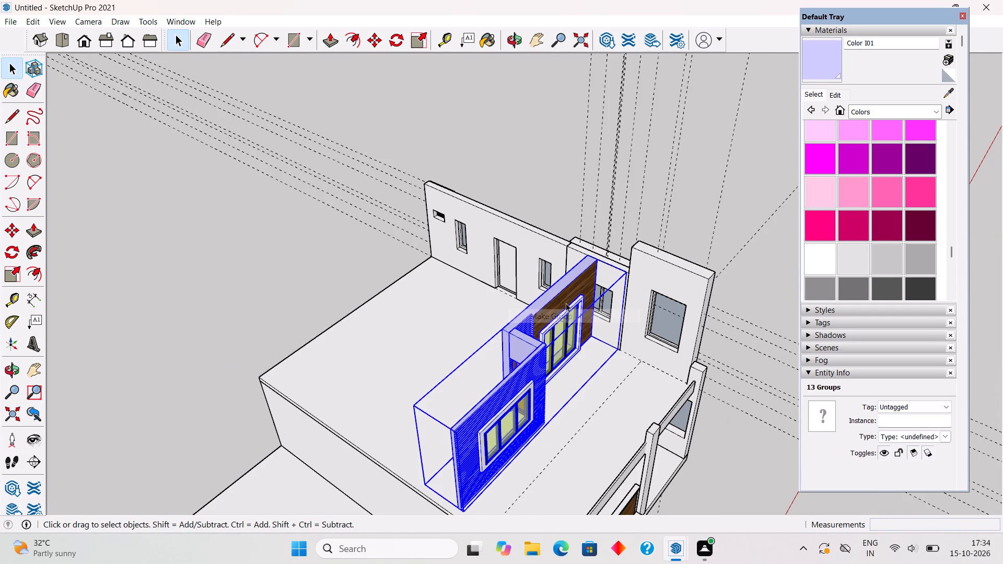
Move the grouped upper front walls 3' 6" forward towards the front beam, and clear the selection.
{"action": "middle_click_drag", "start_coordinate": [611, 371], "coordinate": [554, 340]}
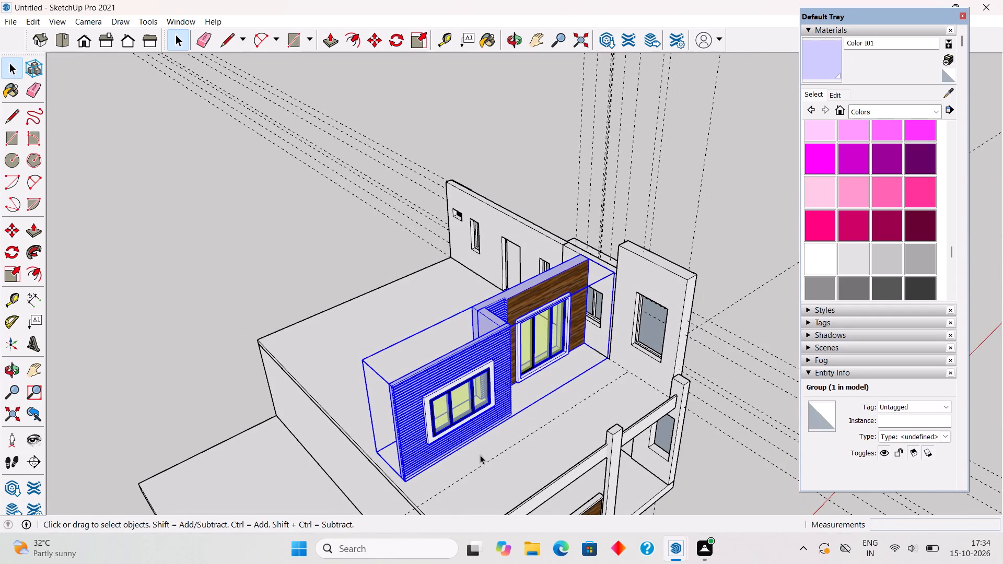
{"action": "key", "text": "m"}
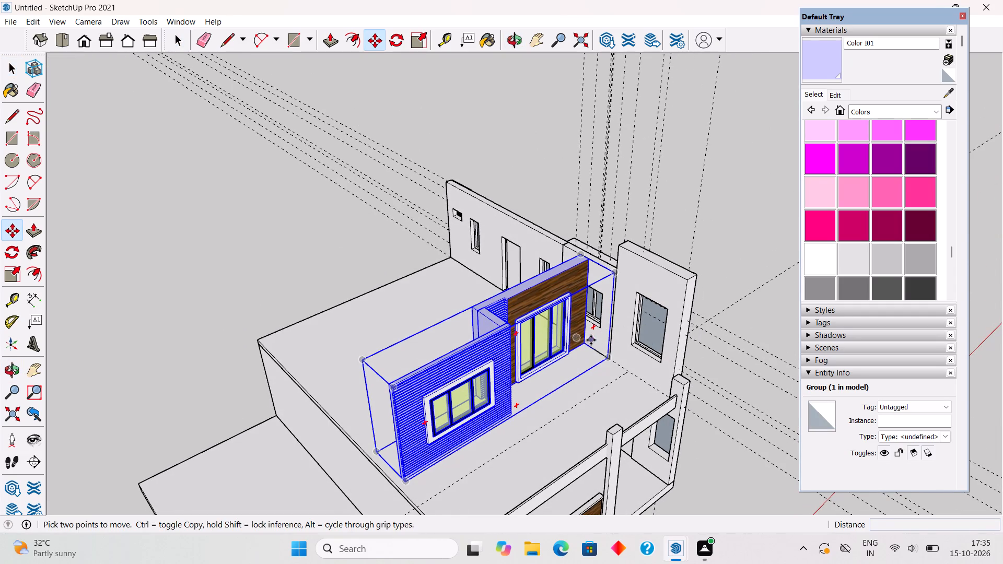
{"action": "left_click", "coordinate": [587, 346]}
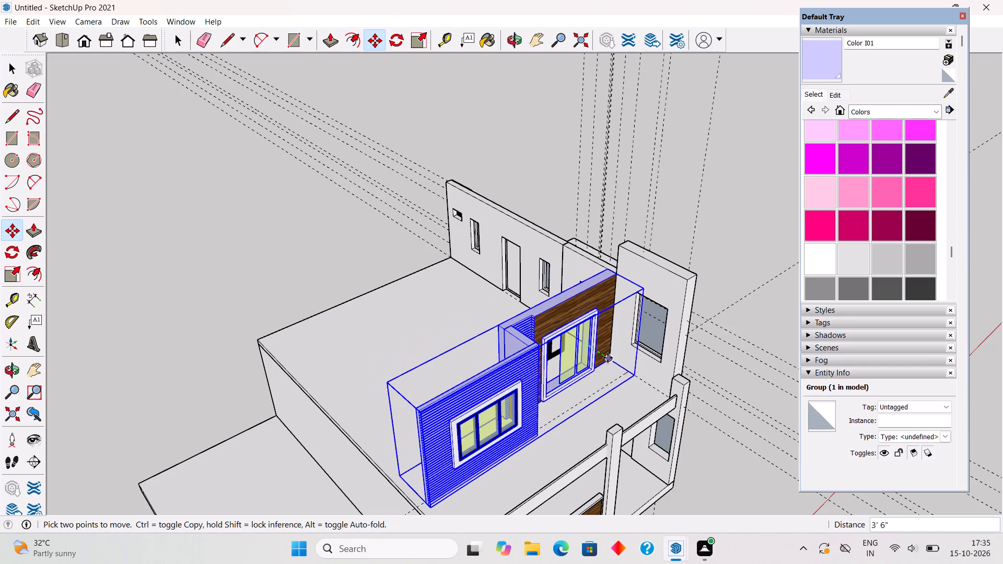
{"action": "left_click", "coordinate": [608, 358]}
{"action": "key", "text": "space"}
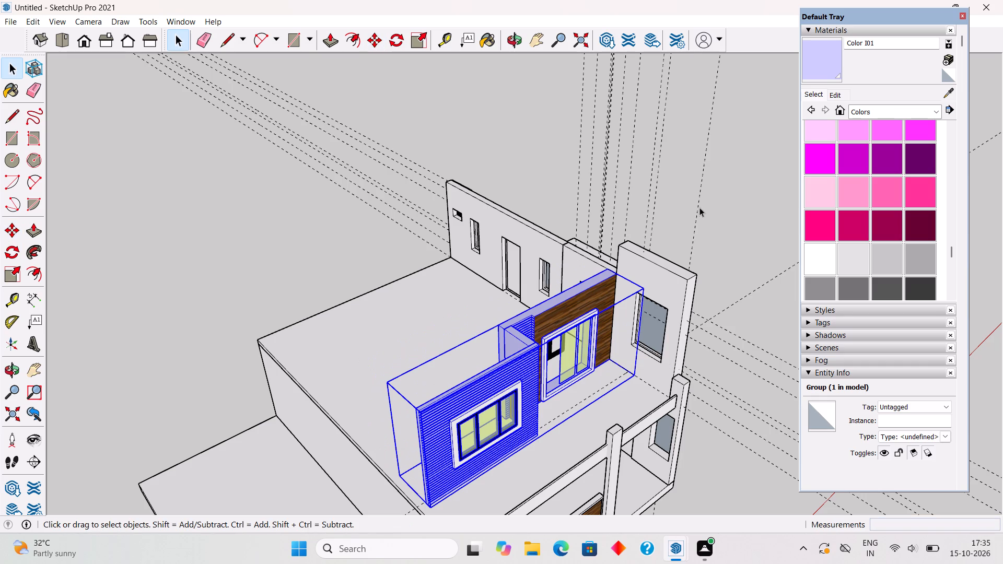
{"action": "left_click", "coordinate": [720, 205]}
Move the black window frame and its end pane left behind the wood-clad wall 3' 6" forward into the white surround.
{"action": "middle_click_drag", "start_coordinate": [667, 279], "coordinate": [440, 187]}
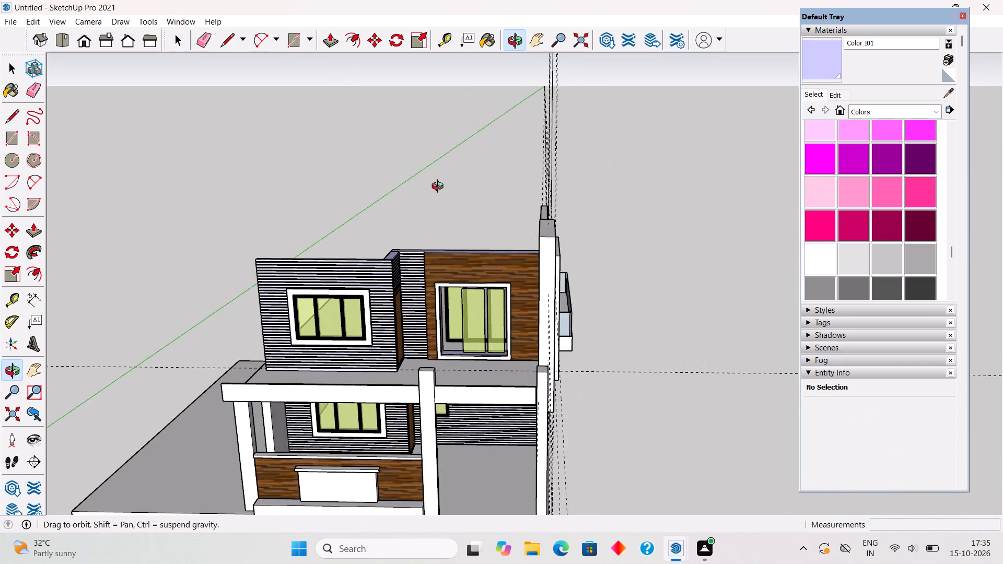
{"action": "middle_click_drag", "start_coordinate": [440, 187], "coordinate": [402, 194]}
{"action": "scroll", "coordinate": [385, 161], "scroll_direction": "down", "scroll_amount": 3}
{"action": "middle_click_drag", "start_coordinate": [459, 244], "coordinate": [514, 291]}
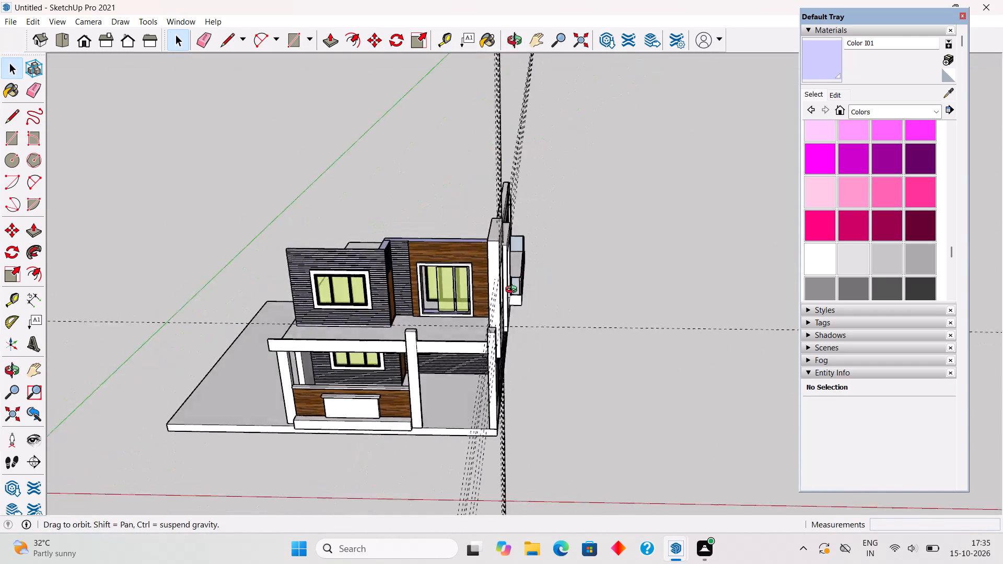
{"action": "middle_click_drag", "start_coordinate": [514, 291], "coordinate": [575, 310]}
{"action": "scroll", "coordinate": [475, 308], "scroll_direction": "up", "scroll_amount": 9}
{"action": "scroll", "coordinate": [425, 285], "scroll_direction": "up", "scroll_amount": 1}
{"action": "middle_click_drag", "start_coordinate": [421, 287], "coordinate": [412, 257]}
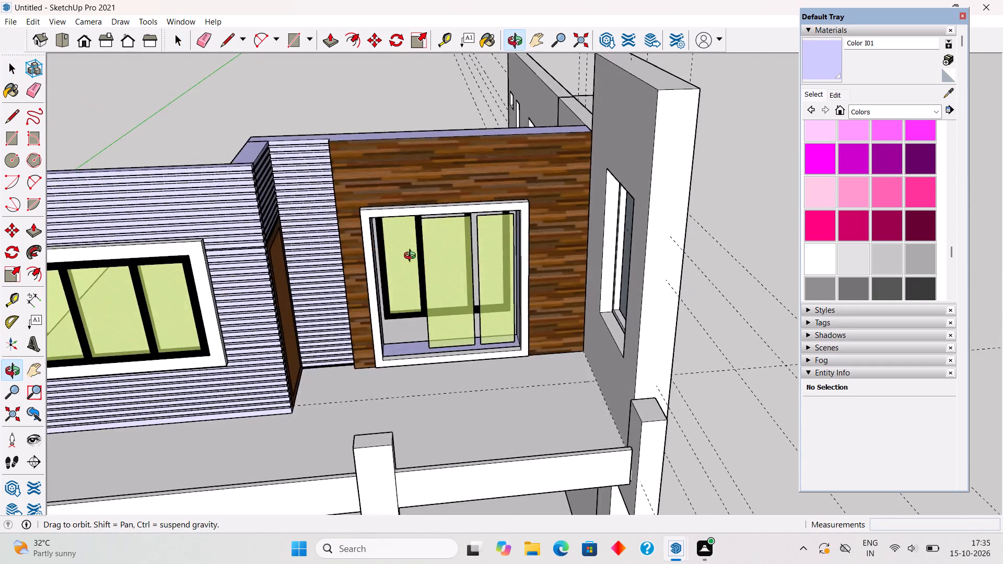
{"action": "middle_click_drag", "start_coordinate": [412, 257], "coordinate": [440, 244]}
{"action": "scroll", "coordinate": [440, 249], "scroll_direction": "up", "scroll_amount": 10}
{"action": "middle_click_drag", "start_coordinate": [431, 262], "coordinate": [398, 284]}
{"action": "left_click", "coordinate": [423, 317]}
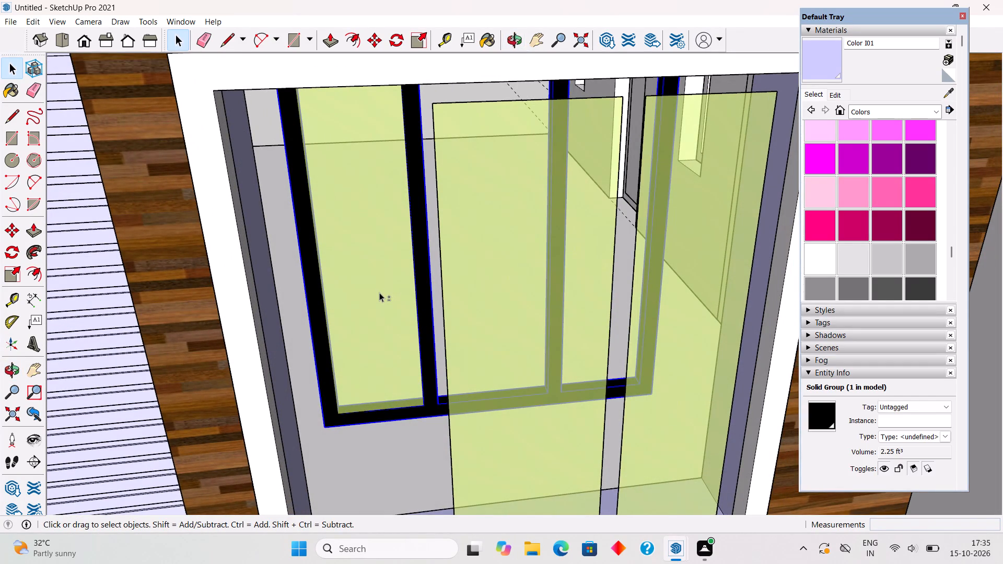
{"action": "left_click", "coordinate": [379, 292], "text": "shift"}
{"action": "scroll", "coordinate": [375, 297], "scroll_direction": "down", "scroll_amount": 7, "text": "shift"}
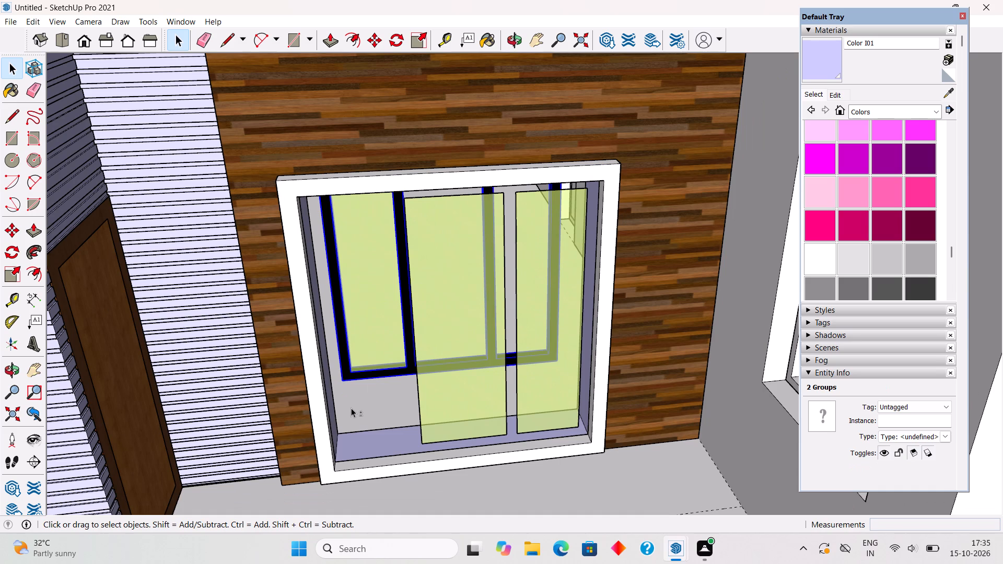
{"action": "scroll", "coordinate": [344, 417], "scroll_direction": "up", "scroll_amount": 3}
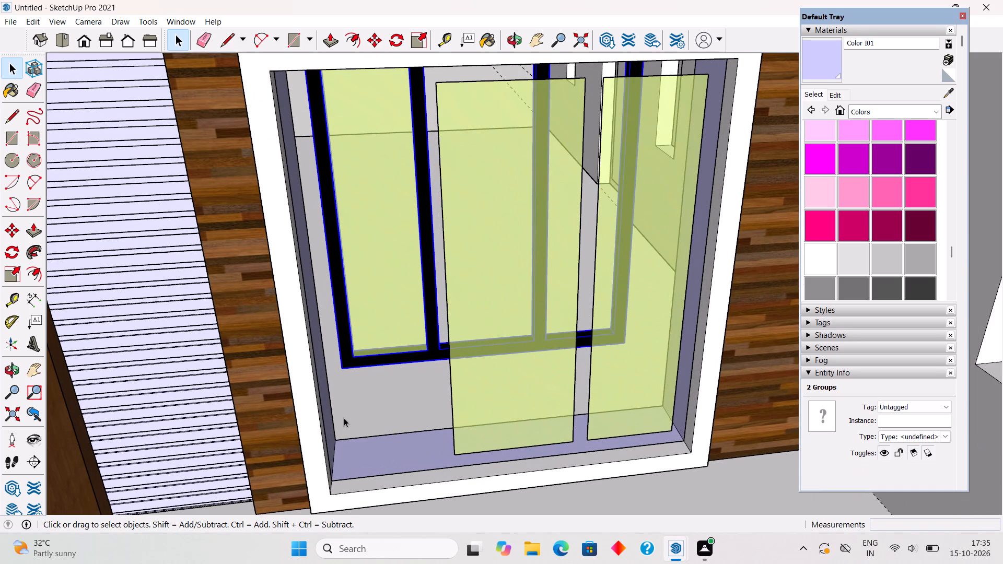
{"action": "key", "text": "m"}
{"action": "left_click", "coordinate": [345, 366]}
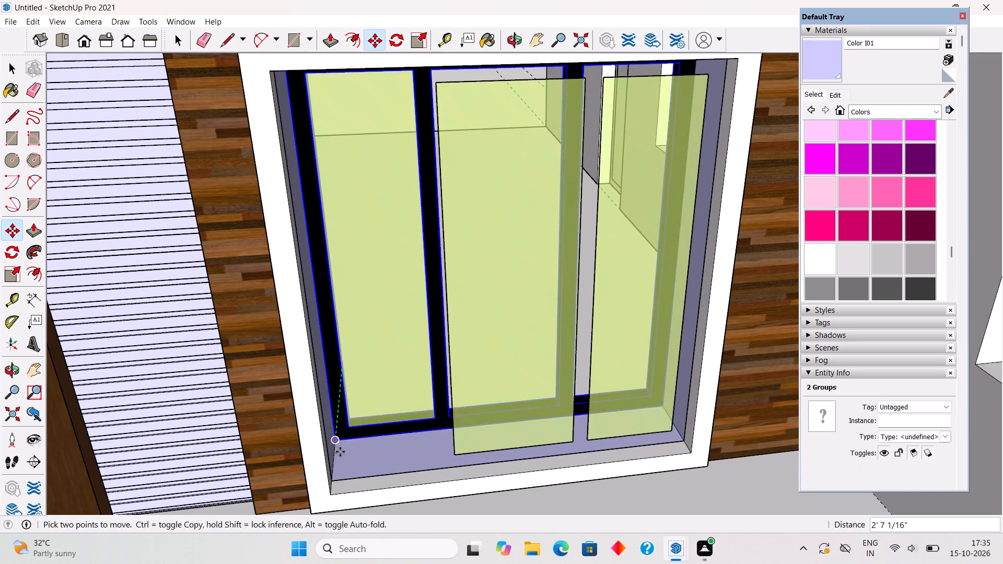
{"action": "left_click", "coordinate": [339, 480]}
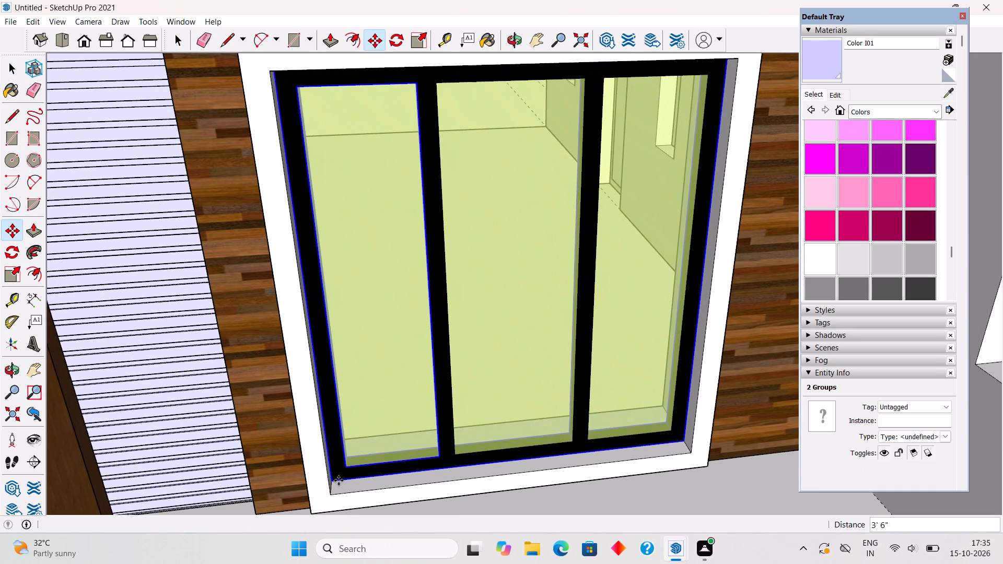
{"action": "key", "text": "space"}
{"action": "scroll", "coordinate": [338, 481], "scroll_direction": "down", "scroll_amount": 16}
{"action": "left_click", "coordinate": [357, 158]}
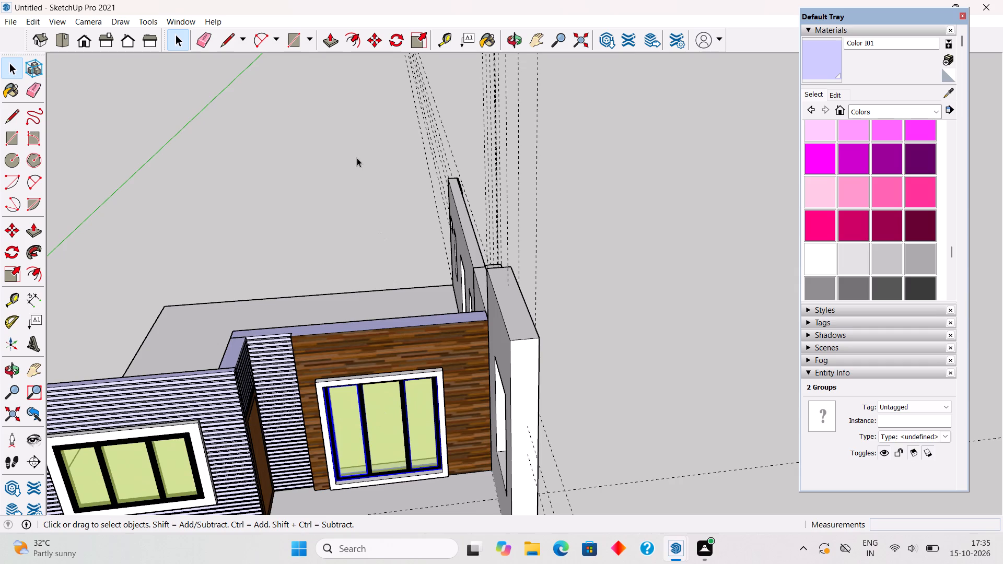
Examine the repositioned upper front walls, windows and door from the rear, the front and above.
{"action": "scroll", "coordinate": [357, 359], "scroll_direction": "down", "scroll_amount": 9}
{"action": "middle_click_drag", "start_coordinate": [311, 420], "coordinate": [443, 519]}
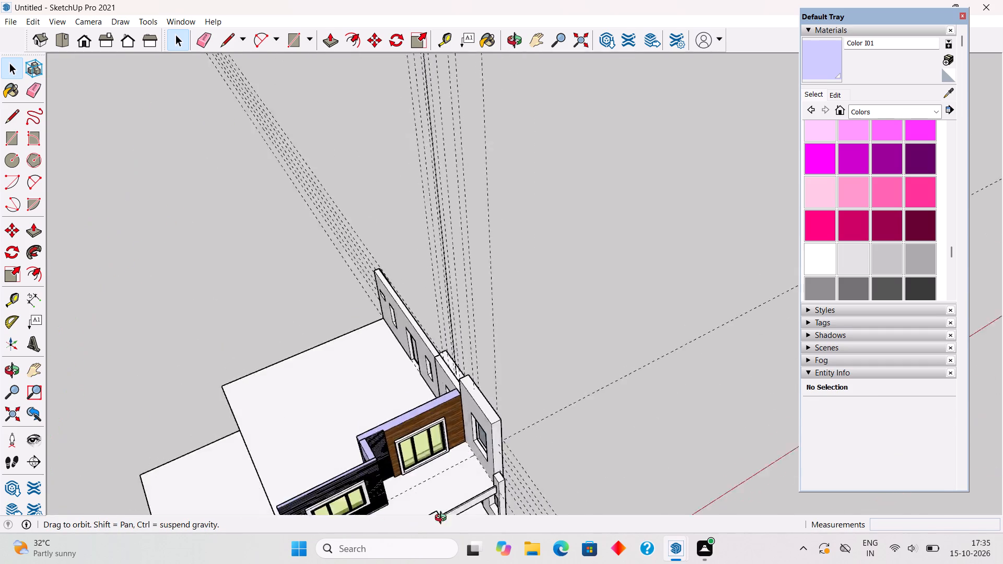
{"action": "middle_click_drag", "start_coordinate": [443, 519], "coordinate": [729, 341]}
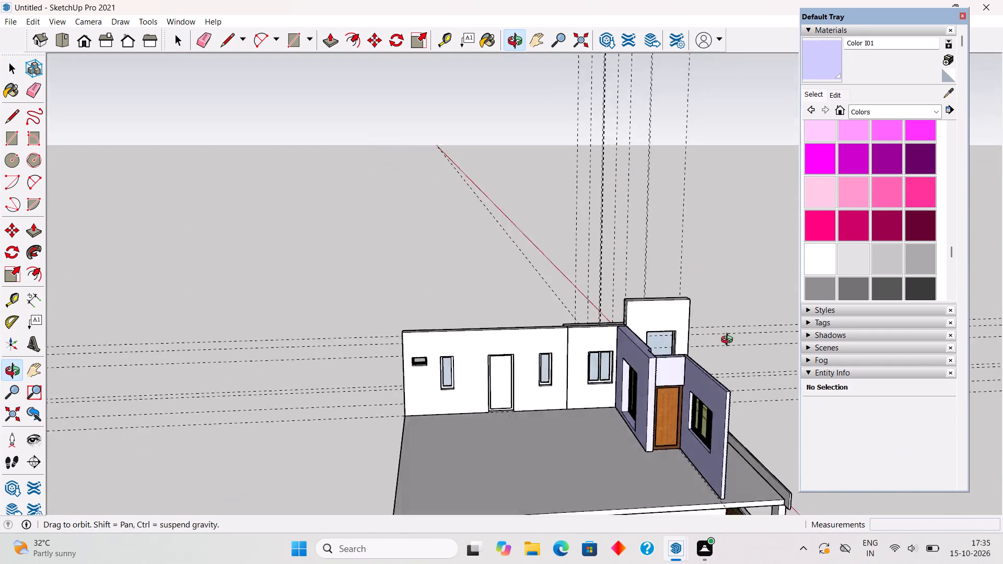
{"action": "middle_click_drag", "start_coordinate": [729, 341], "coordinate": [474, 310]}
{"action": "scroll", "coordinate": [474, 310], "scroll_direction": "down", "scroll_amount": 3}
{"action": "middle_click_drag", "start_coordinate": [450, 397], "coordinate": [242, 343]}
{"action": "scroll", "coordinate": [242, 338], "scroll_direction": "up", "scroll_amount": 2}
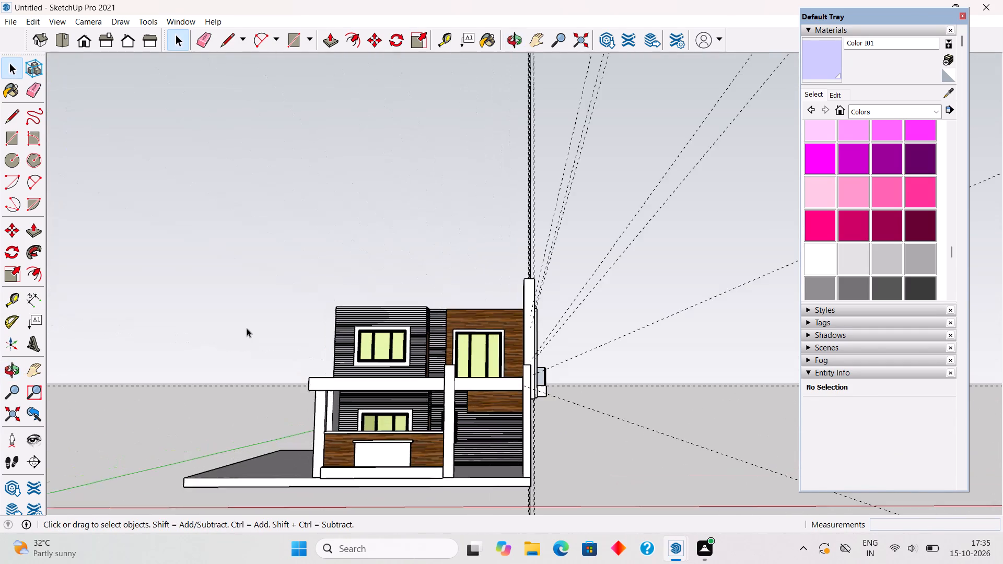
{"action": "scroll", "coordinate": [267, 338], "scroll_direction": "up", "scroll_amount": 4}
{"action": "scroll", "coordinate": [405, 372], "scroll_direction": "up", "scroll_amount": 4}
{"action": "middle_click_drag", "start_coordinate": [474, 308], "coordinate": [299, 316]}
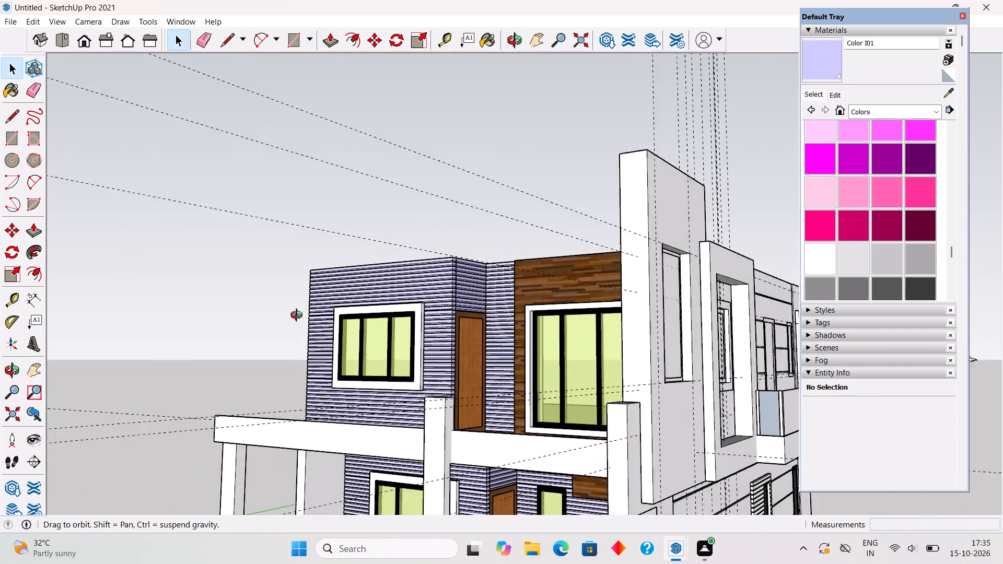
{"action": "middle_click_drag", "start_coordinate": [299, 316], "coordinate": [267, 340]}
{"action": "scroll", "coordinate": [274, 328], "scroll_direction": "up", "scroll_amount": 2}
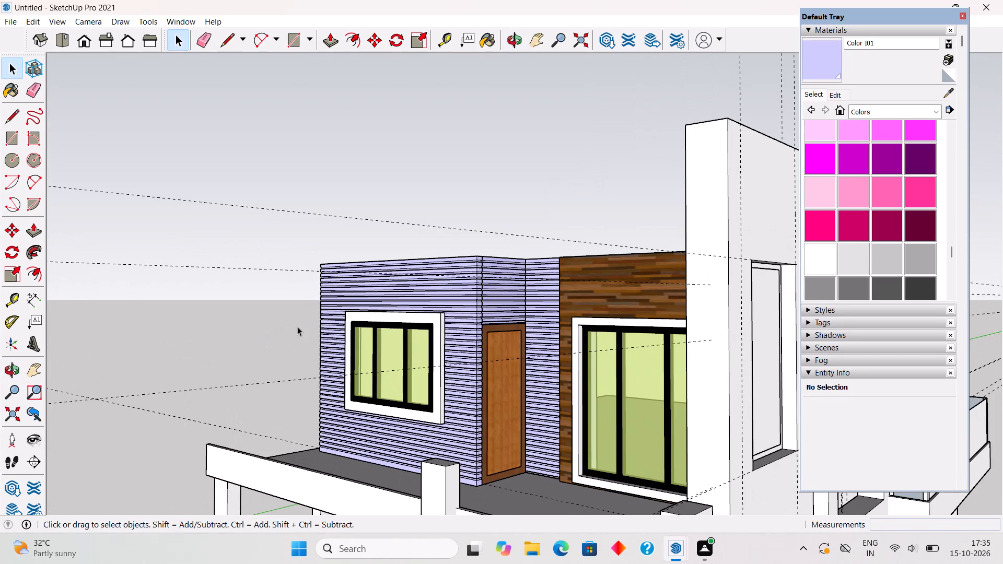
{"action": "scroll", "coordinate": [297, 326], "scroll_direction": "down", "scroll_amount": 4}
{"action": "middle_click_drag", "start_coordinate": [357, 361], "coordinate": [581, 497]}
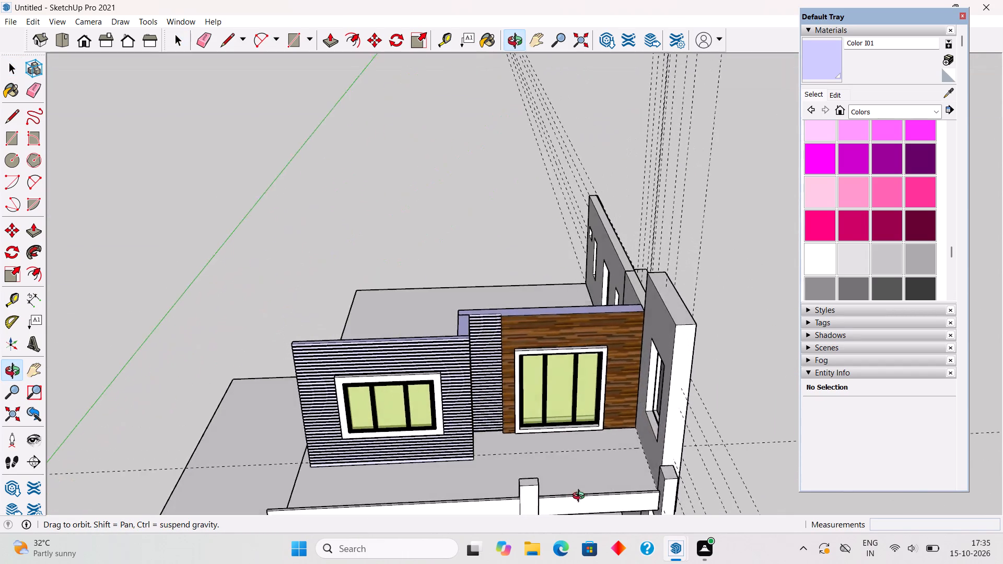
{"action": "middle_click_drag", "start_coordinate": [581, 497], "coordinate": [528, 365]}
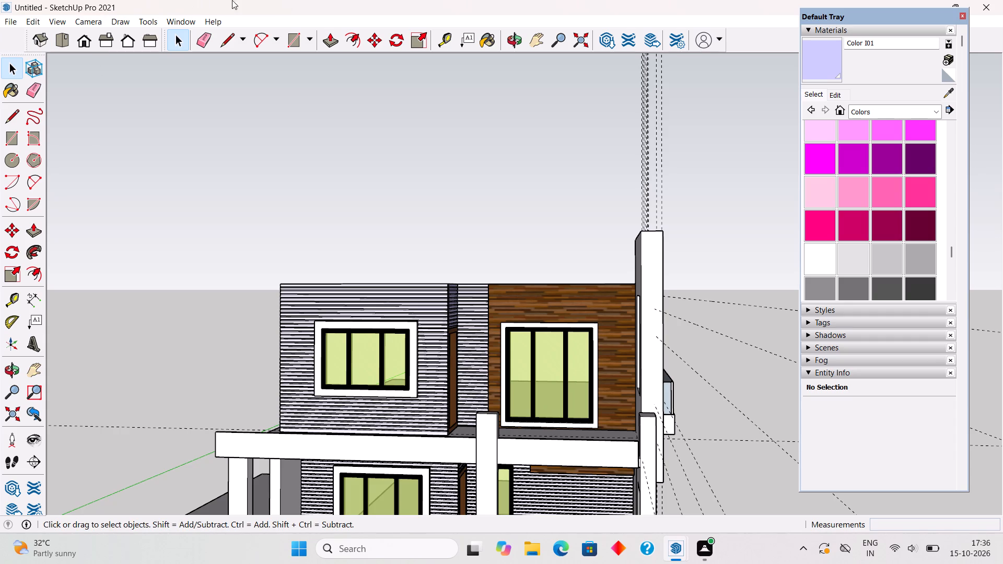
{"action": "scroll", "coordinate": [404, 194], "scroll_direction": "down", "scroll_amount": 9}
{"action": "scroll", "coordinate": [673, 258], "scroll_direction": "down", "scroll_amount": 5}
{"action": "middle_click_drag", "start_coordinate": [547, 292], "coordinate": [550, 449]}
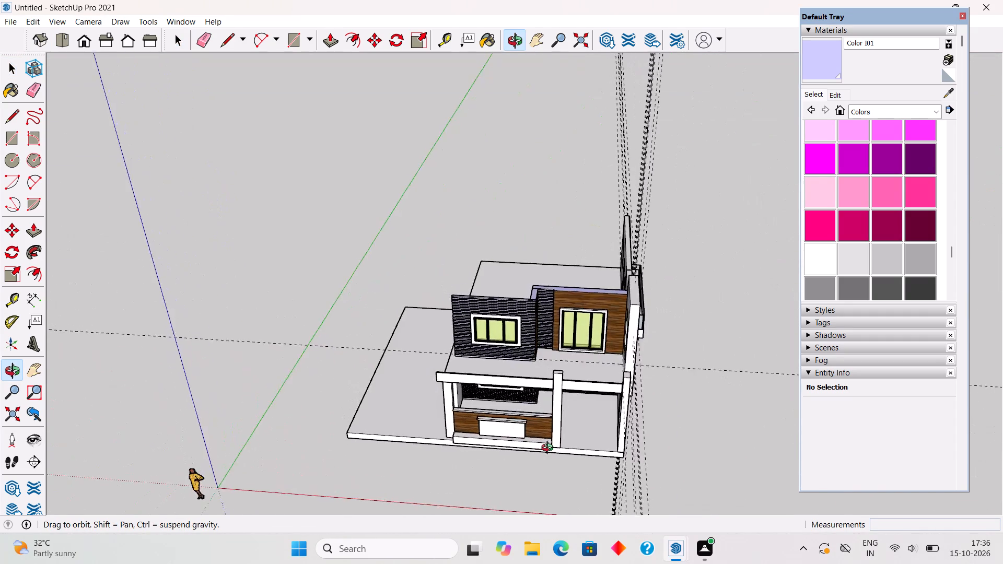
{"action": "middle_click_drag", "start_coordinate": [550, 449], "coordinate": [550, 436]}
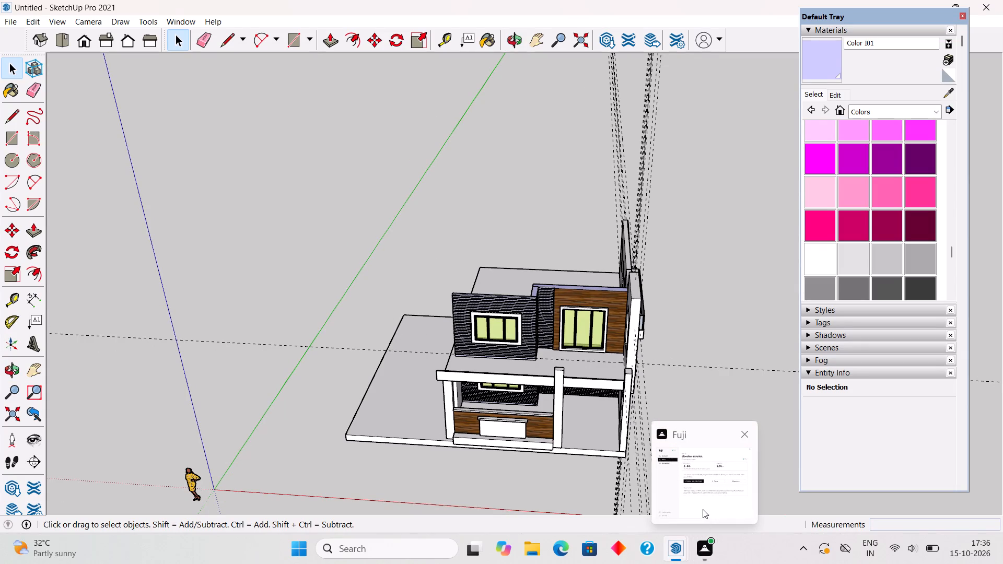
{"action": "scroll", "coordinate": [440, 409], "scroll_direction": "down", "scroll_amount": 4}
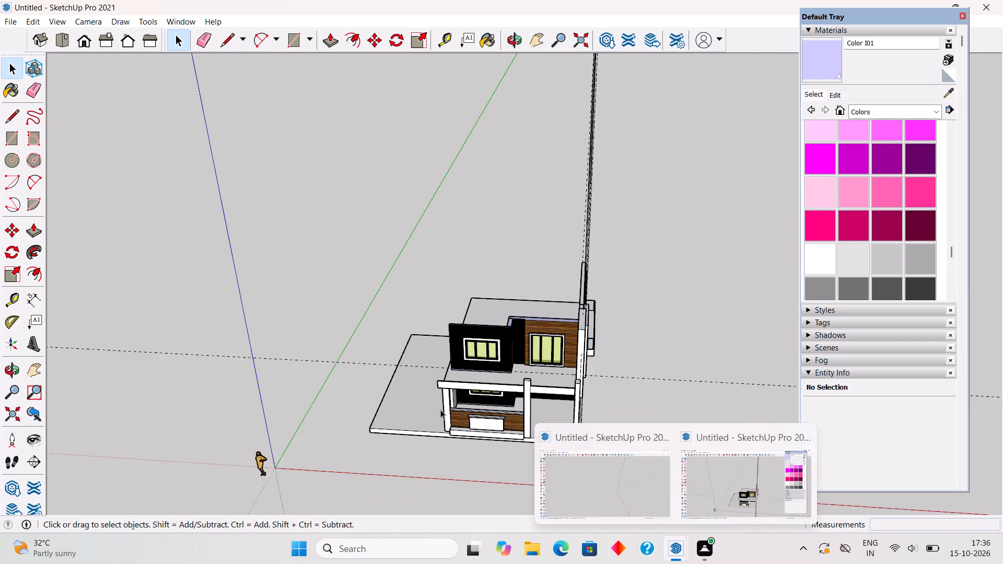
Open the front beam's group and push its free end face in 10" at the corner post, shortening the beam.
{"action": "middle_click_drag", "start_coordinate": [455, 389], "coordinate": [469, 450]}
{"action": "scroll", "coordinate": [474, 456], "scroll_direction": "up", "scroll_amount": 14}
{"action": "middle_click_drag", "start_coordinate": [462, 405], "coordinate": [702, 321]}
{"action": "scroll", "coordinate": [664, 335], "scroll_direction": "up", "scroll_amount": 5}
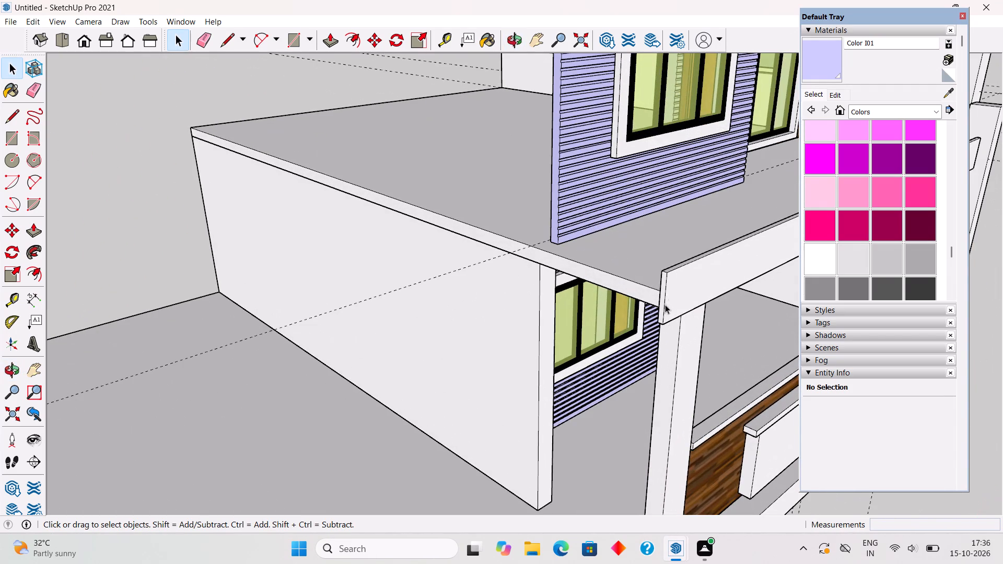
{"action": "triple_click", "coordinate": [660, 314]}
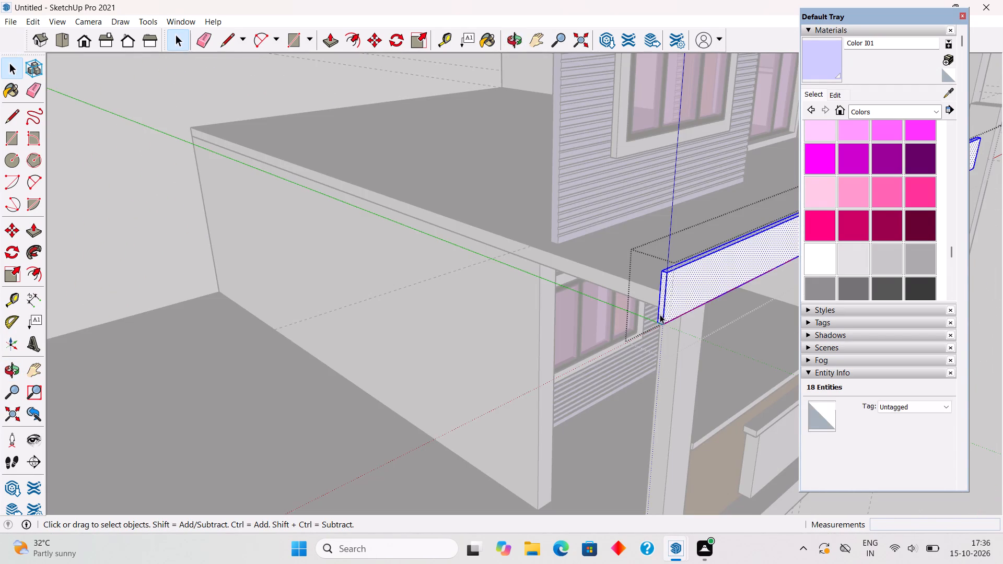
{"action": "key", "text": "p"}
{"action": "left_click", "coordinate": [660, 308]}
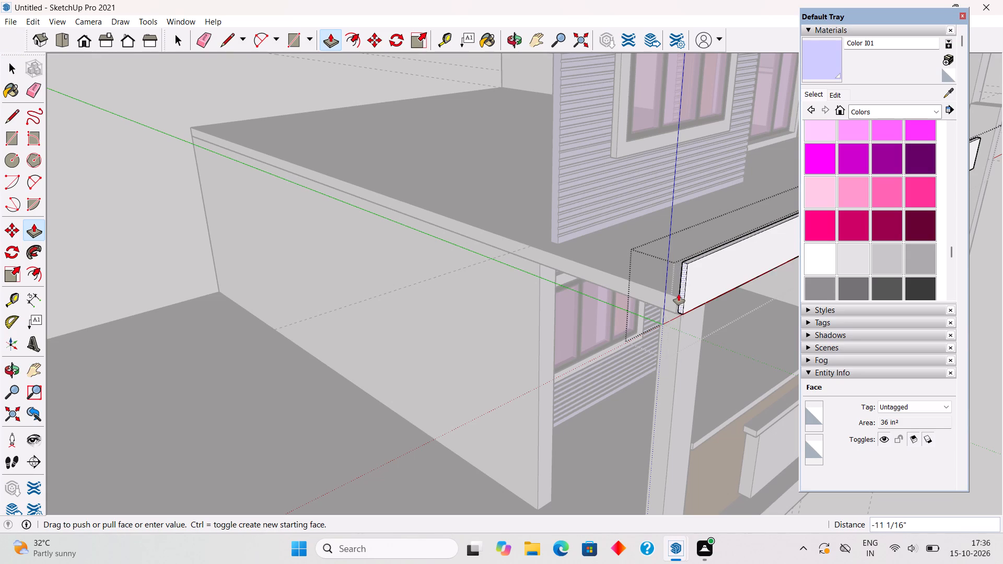
{"action": "left_click", "coordinate": [669, 292]}
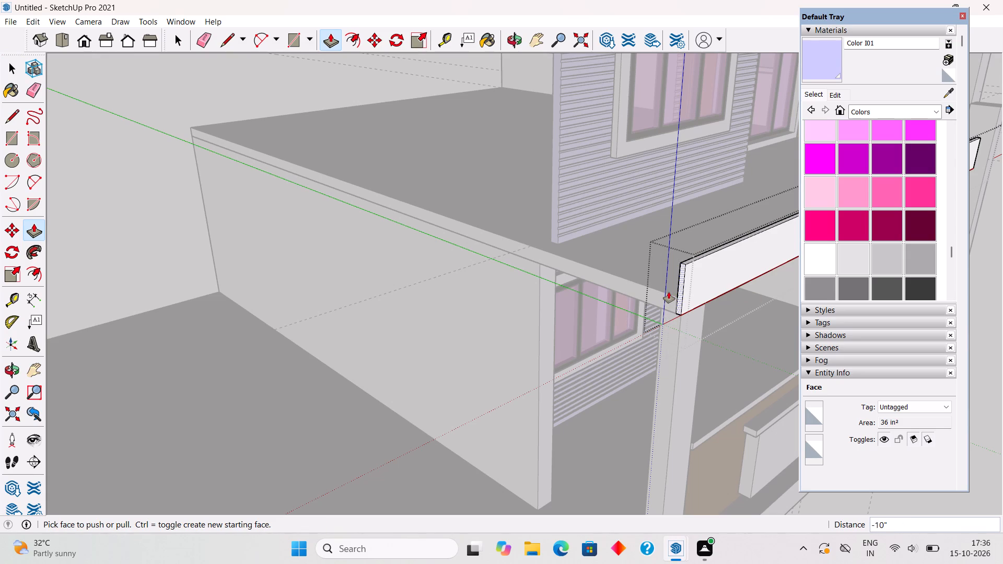
{"action": "key", "text": "space"}
Open the corner post's group beneath the beam and pull its front face out 3 3/8".
{"action": "triple_click", "coordinate": [687, 355]}
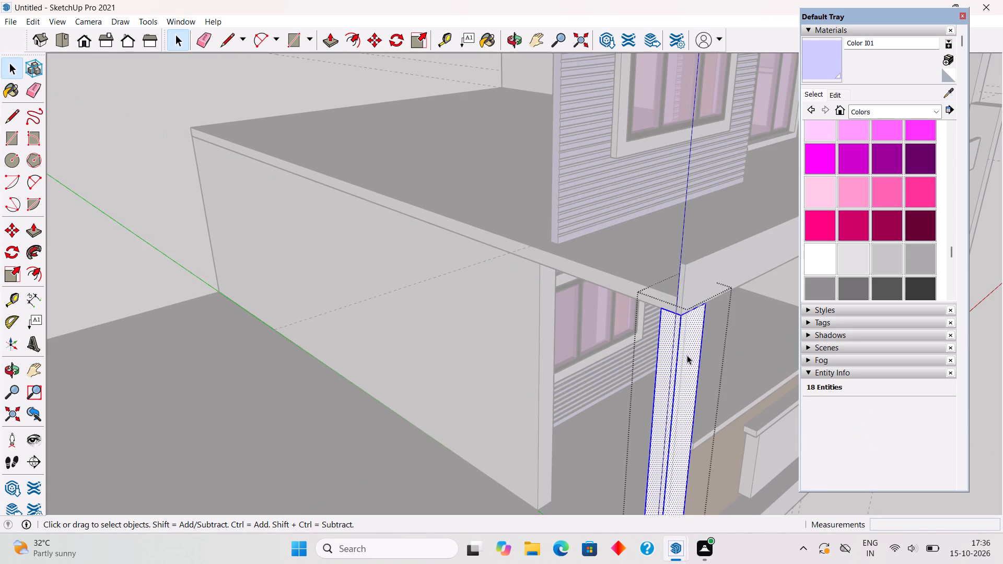
{"action": "key", "text": "p"}
{"action": "left_click", "coordinate": [687, 355]}
{"action": "left_click", "coordinate": [693, 363]}
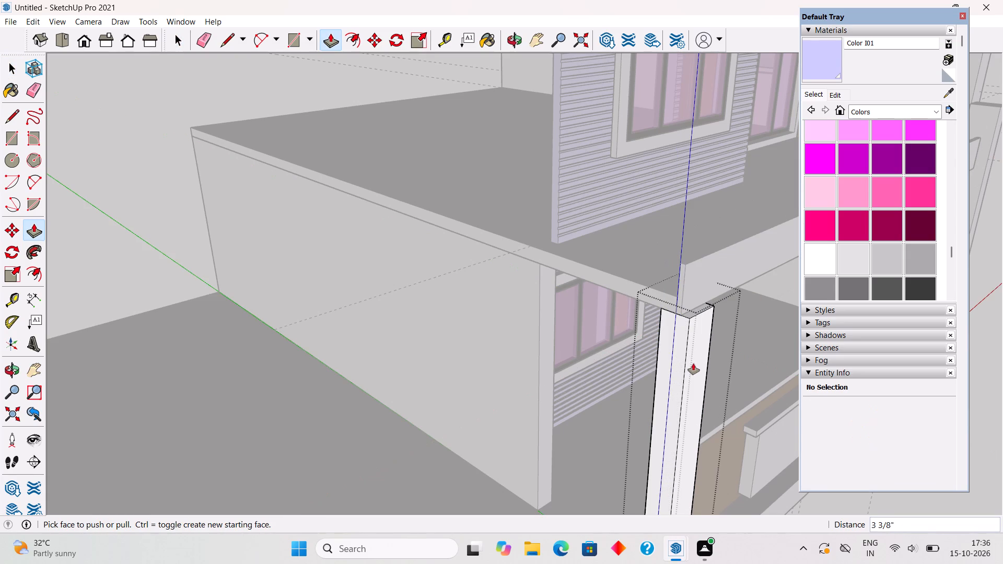
Pull the corner post's top face up 3', level with the top of the neighbouring front post.
{"action": "key", "text": "space"}
{"action": "middle_click_drag", "start_coordinate": [684, 300], "coordinate": [681, 339]}
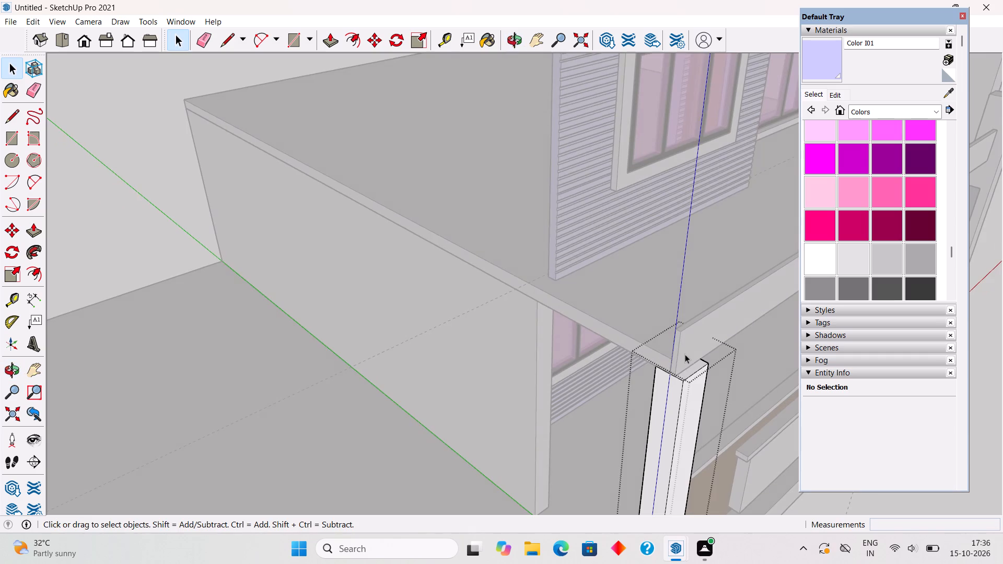
{"action": "scroll", "coordinate": [685, 354], "scroll_direction": "up", "scroll_amount": 5}
{"action": "left_click", "coordinate": [692, 385]}
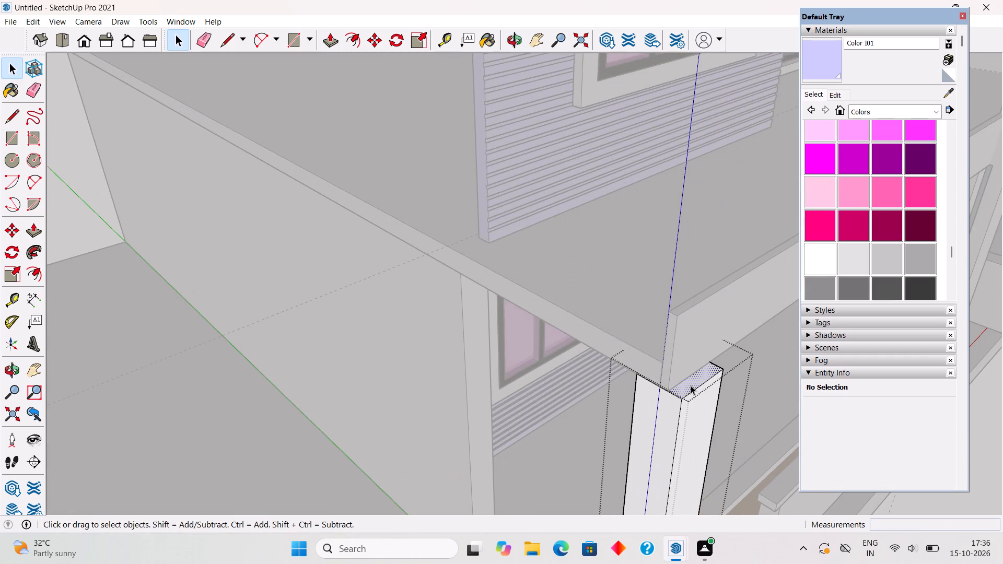
{"action": "key", "text": "p"}
{"action": "left_click", "coordinate": [691, 384]}
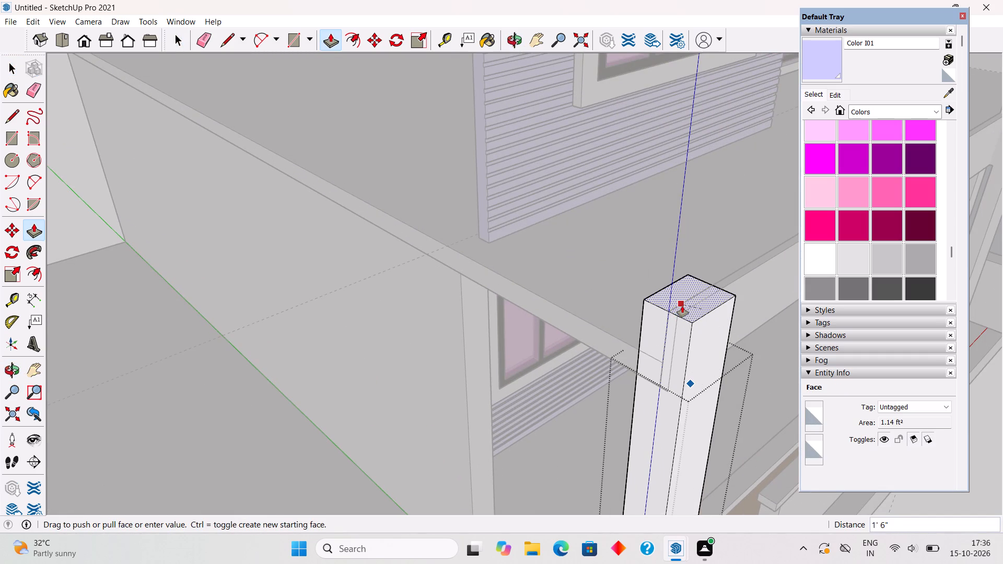
{"action": "scroll", "coordinate": [682, 306], "scroll_direction": "down", "scroll_amount": 2}
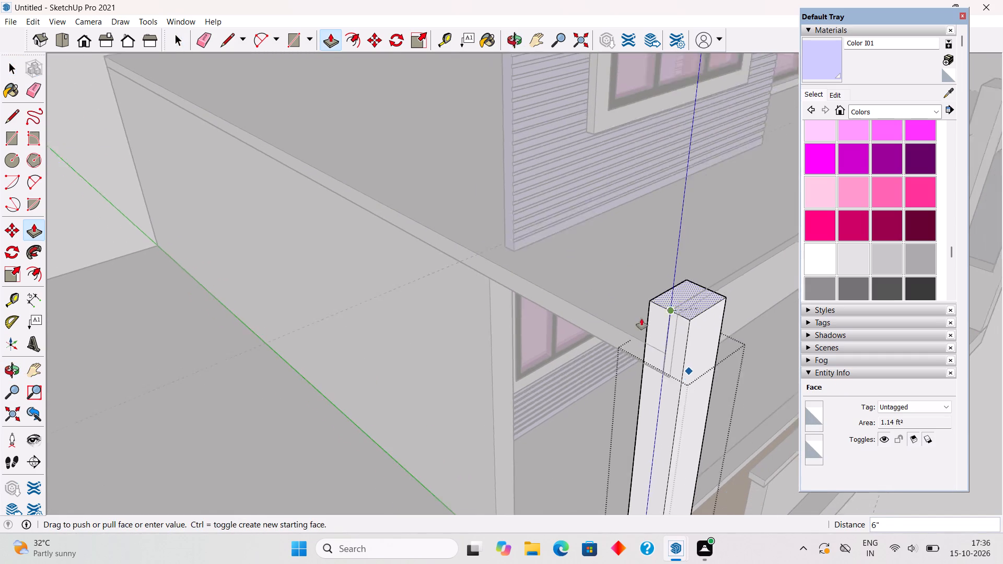
{"action": "scroll", "coordinate": [642, 319], "scroll_direction": "down", "scroll_amount": 11}
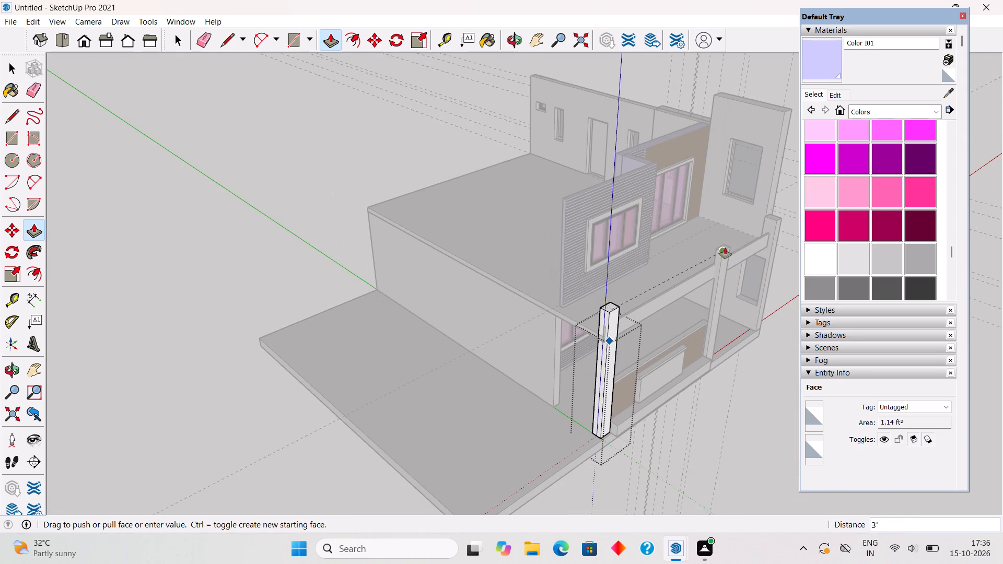
{"action": "left_click", "coordinate": [725, 248]}
{"action": "key", "text": "space"}
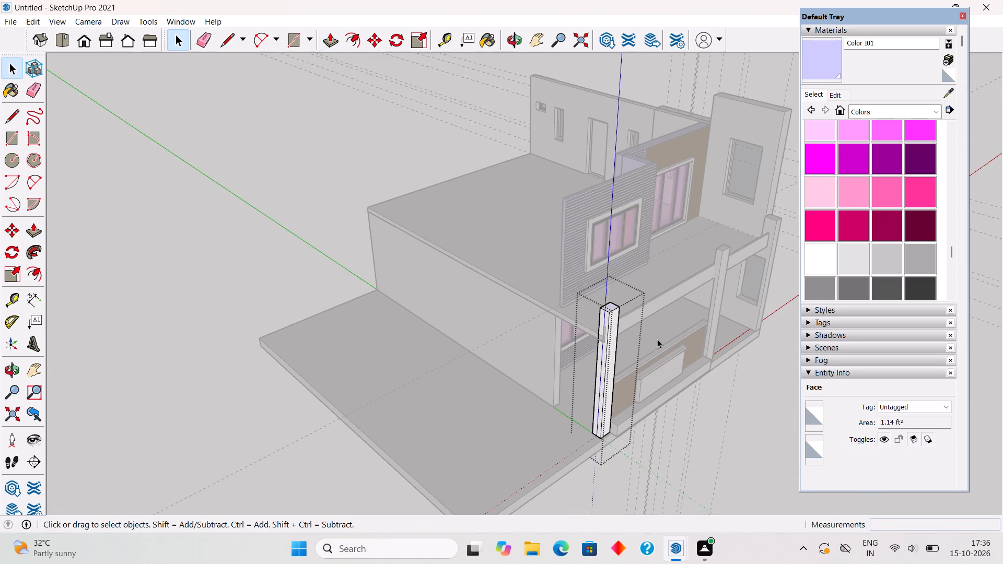
Push the corner post's front face back in 3 3/8" and close the post's group.
{"action": "scroll", "coordinate": [624, 378], "scroll_direction": "up", "scroll_amount": 5}
{"action": "scroll", "coordinate": [615, 308], "scroll_direction": "up", "scroll_amount": 5}
{"action": "left_click", "coordinate": [587, 308]}
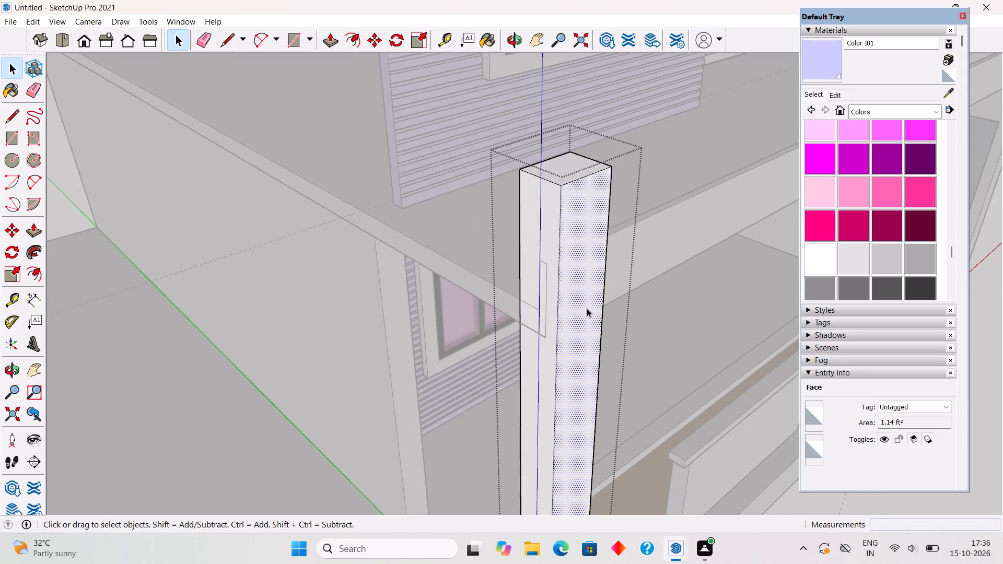
{"action": "key", "text": "p"}
{"action": "left_click", "coordinate": [584, 308]}
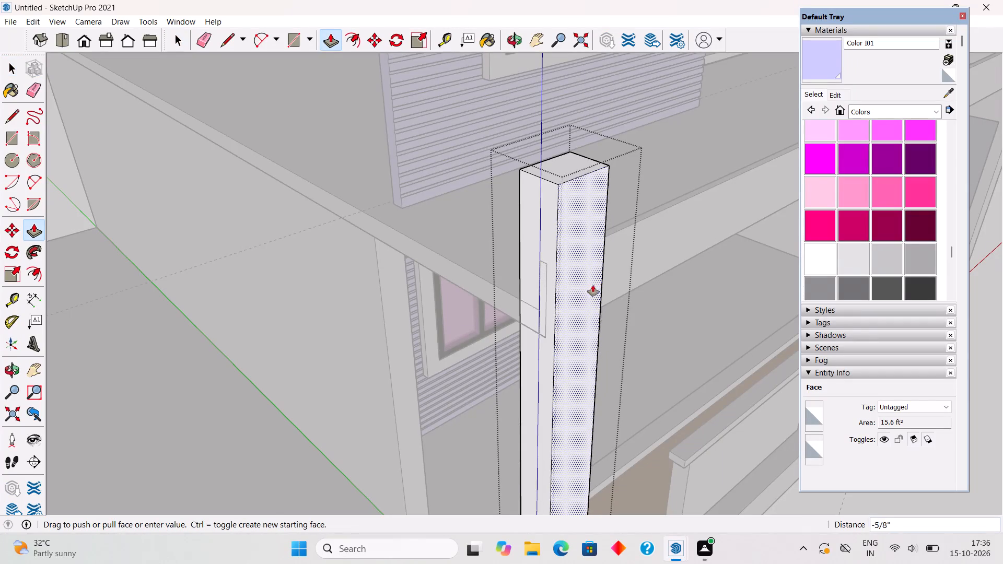
{"action": "left_click", "coordinate": [721, 195]}
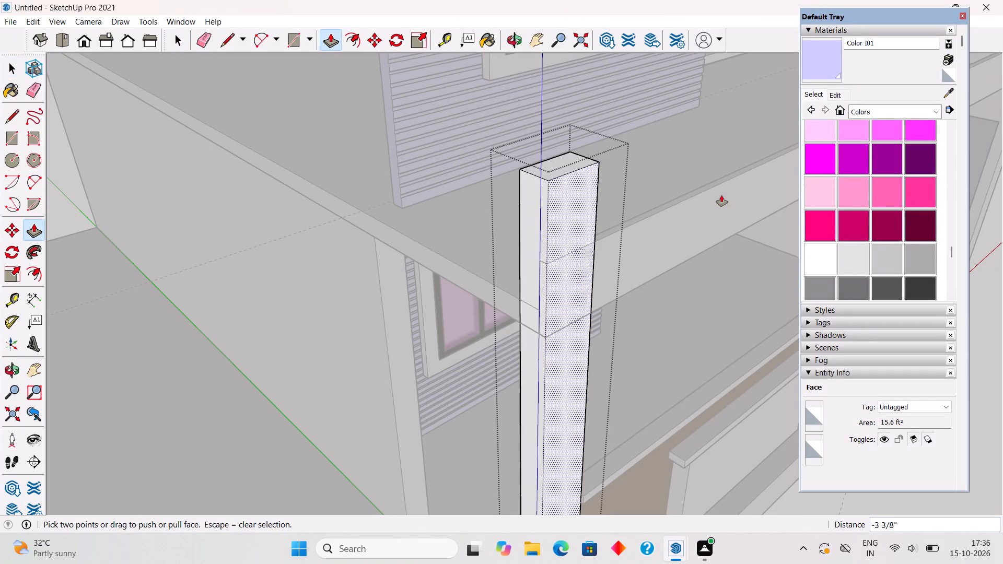
{"action": "scroll", "coordinate": [721, 195], "scroll_direction": "down", "scroll_amount": 4}
{"action": "key", "text": "space"}
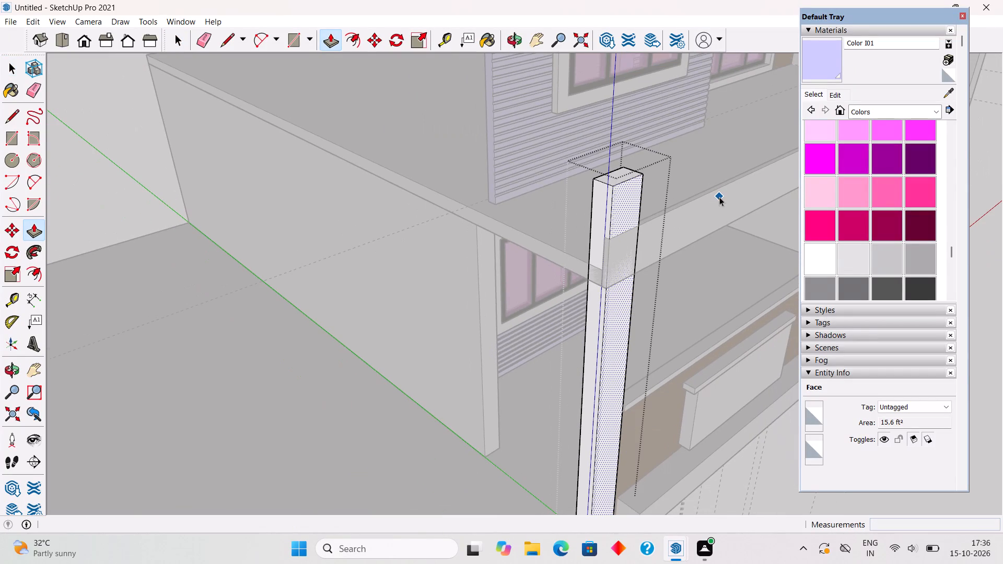
{"action": "scroll", "coordinate": [659, 228], "scroll_direction": "down", "scroll_amount": 4}
{"action": "left_click", "coordinate": [722, 457]}
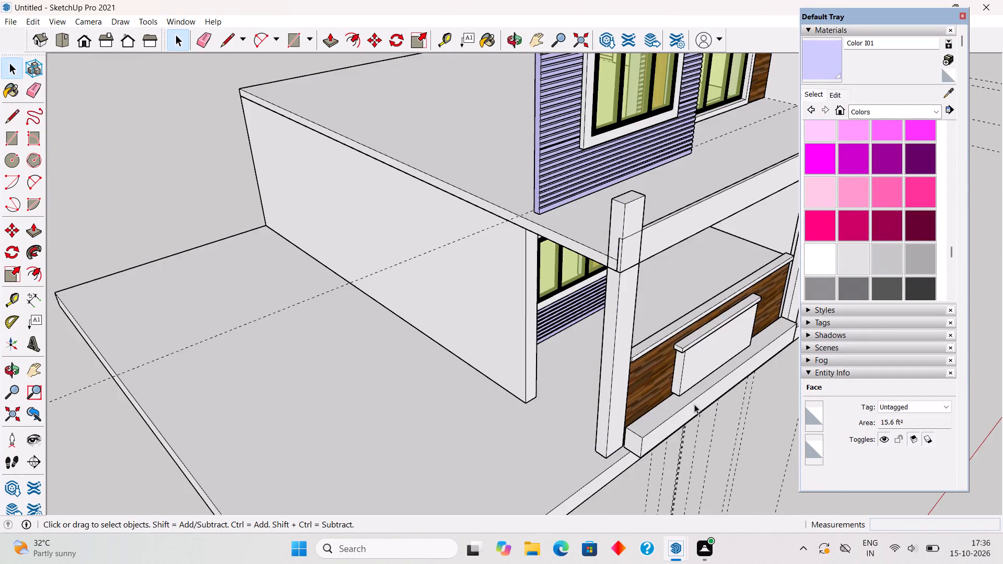
Open the front beam's group and push its end face in about 1' 2 3/8" to the inner side of the corner post.
{"action": "middle_click_drag", "start_coordinate": [644, 359], "coordinate": [410, 311]}
{"action": "scroll", "coordinate": [588, 345], "scroll_direction": "down", "scroll_amount": 1}
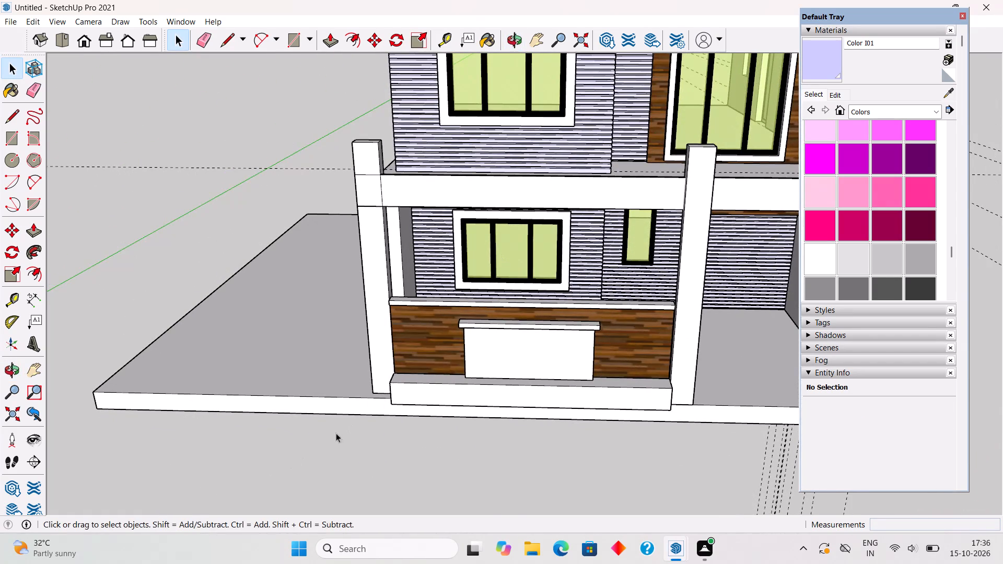
{"action": "middle_click_drag", "start_coordinate": [336, 433], "coordinate": [590, 413]}
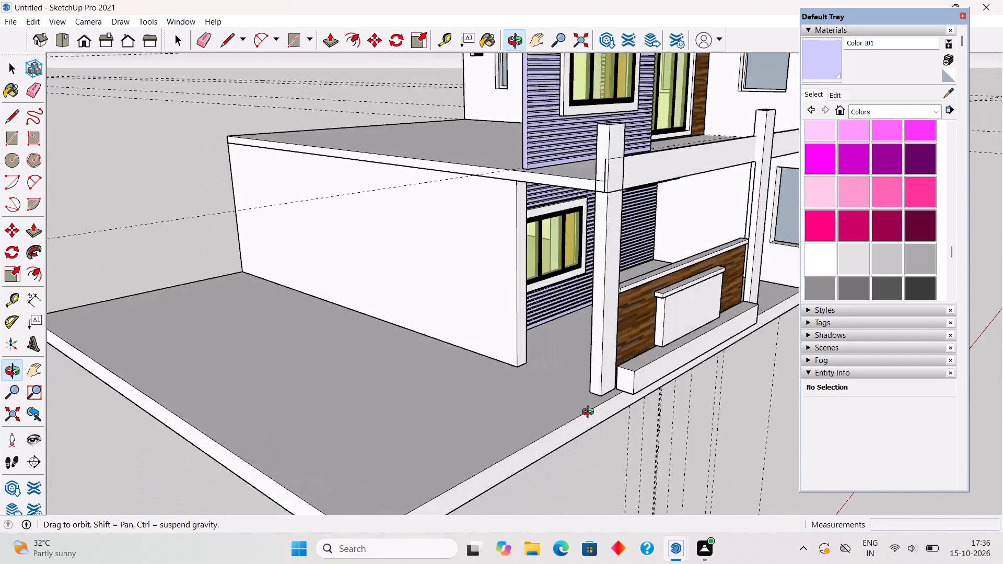
{"action": "middle_click_drag", "start_coordinate": [590, 413], "coordinate": [511, 480]}
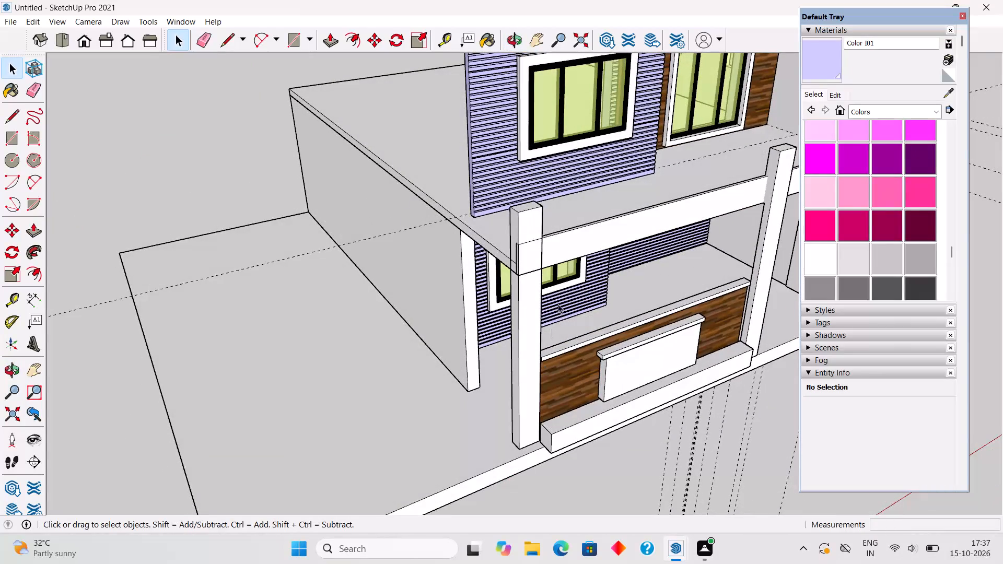
{"action": "middle_click_drag", "start_coordinate": [515, 311], "coordinate": [656, 331]}
{"action": "scroll", "coordinate": [658, 279], "scroll_direction": "up", "scroll_amount": 5}
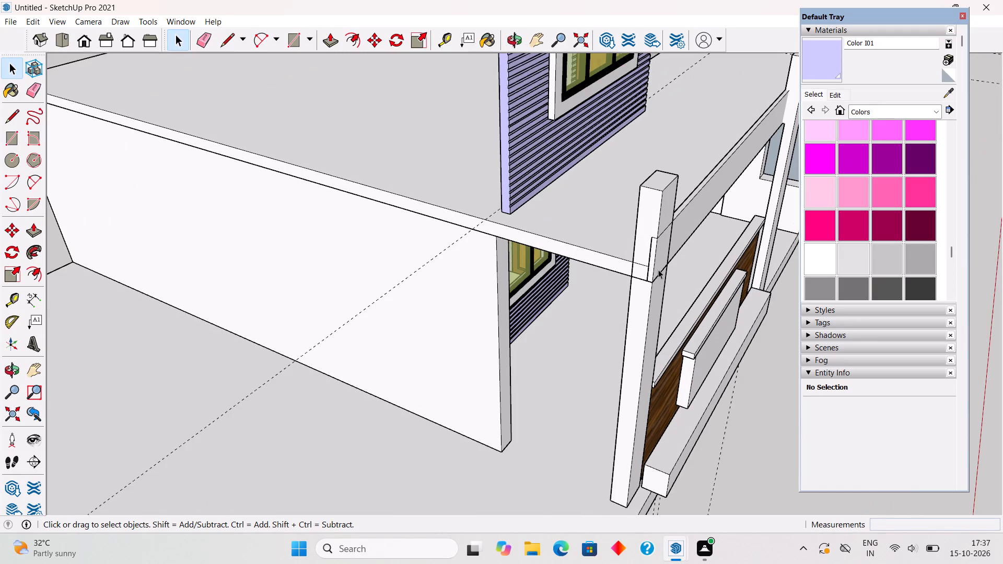
{"action": "triple_click", "coordinate": [653, 252]}
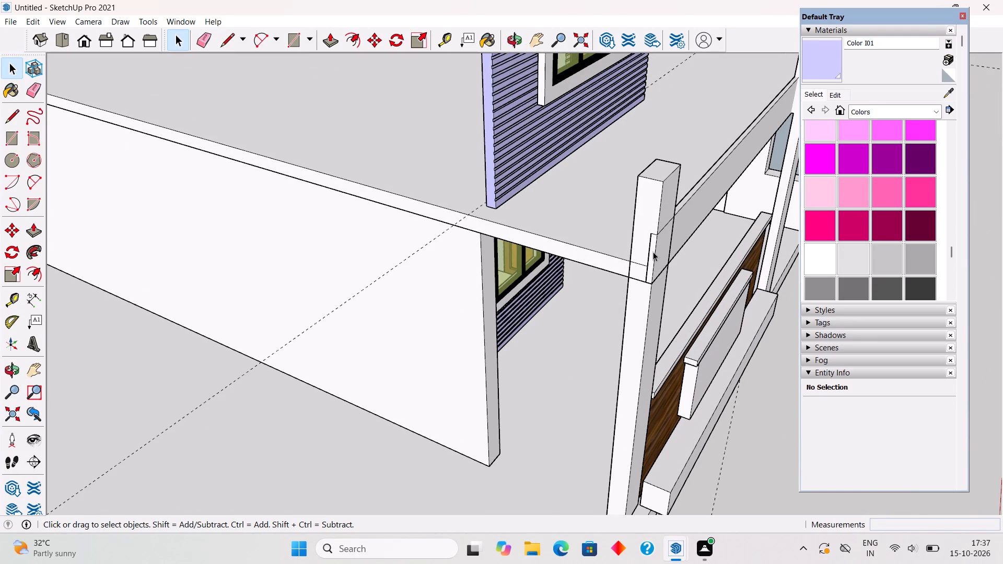
{"action": "scroll", "coordinate": [653, 252], "scroll_direction": "up", "scroll_amount": 11}
{"action": "left_click", "coordinate": [651, 260]}
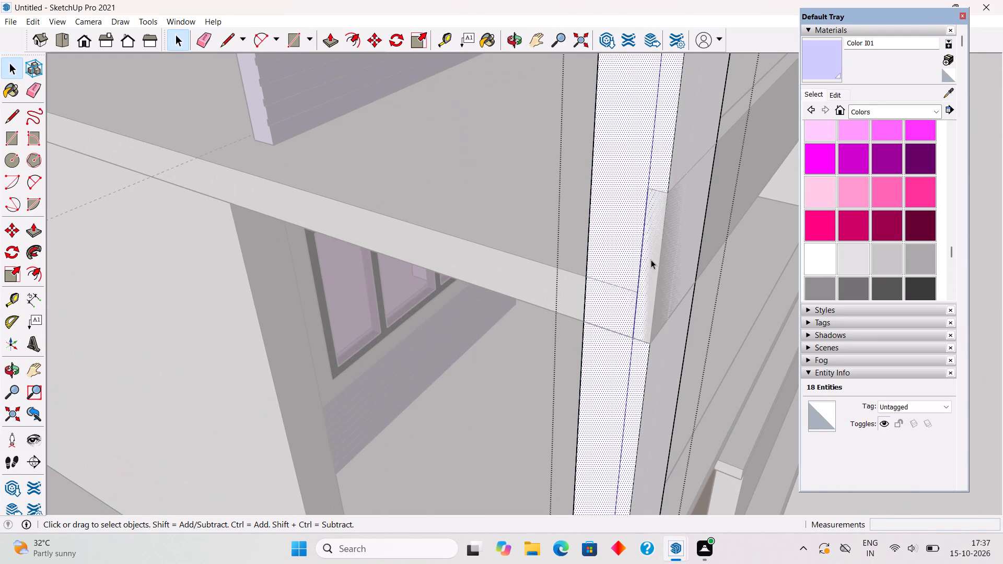
{"action": "triple_click", "coordinate": [764, 150]}
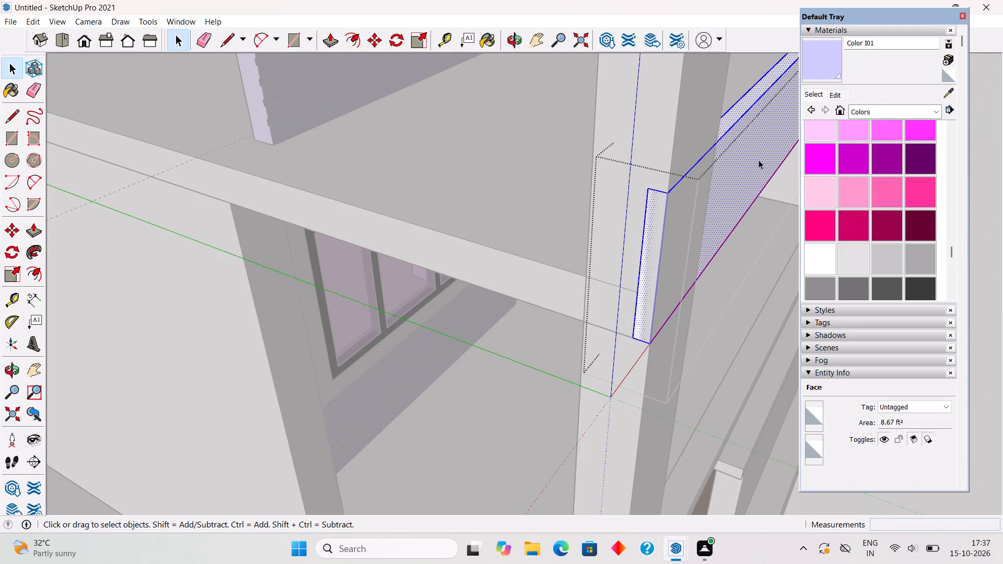
{"action": "key", "text": "p"}
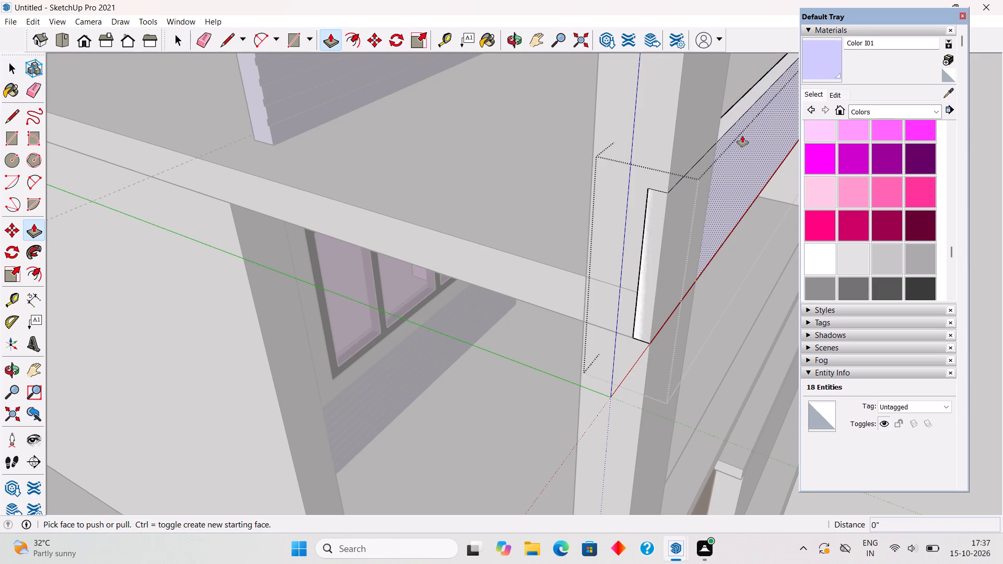
{"action": "left_click", "coordinate": [656, 243]}
{"action": "left_click", "coordinate": [712, 196]}
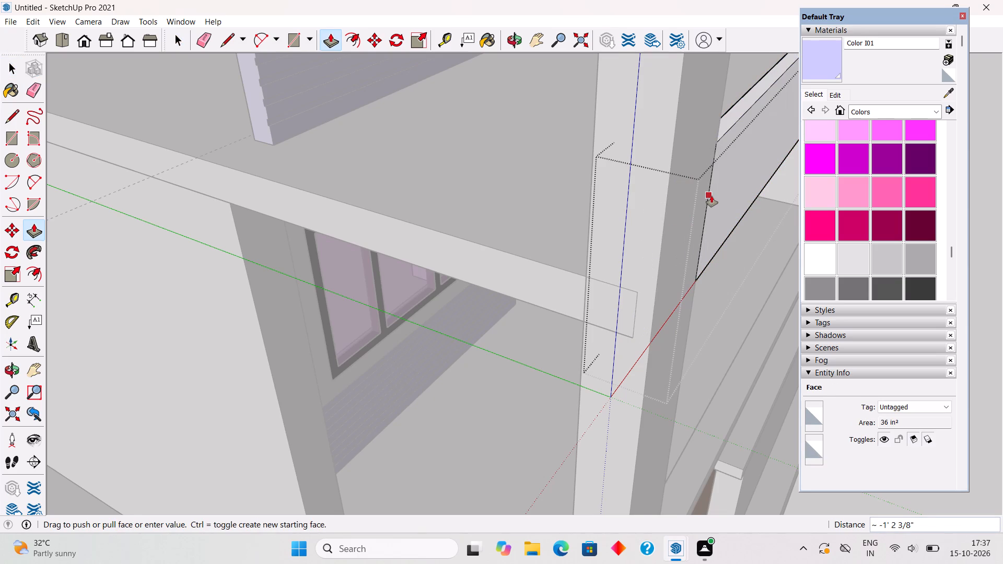
{"action": "scroll", "coordinate": [714, 195], "scroll_direction": "down", "scroll_amount": 6}
{"action": "key", "text": "space"}
{"action": "scroll", "coordinate": [714, 195], "scroll_direction": "down", "scroll_amount": 11}
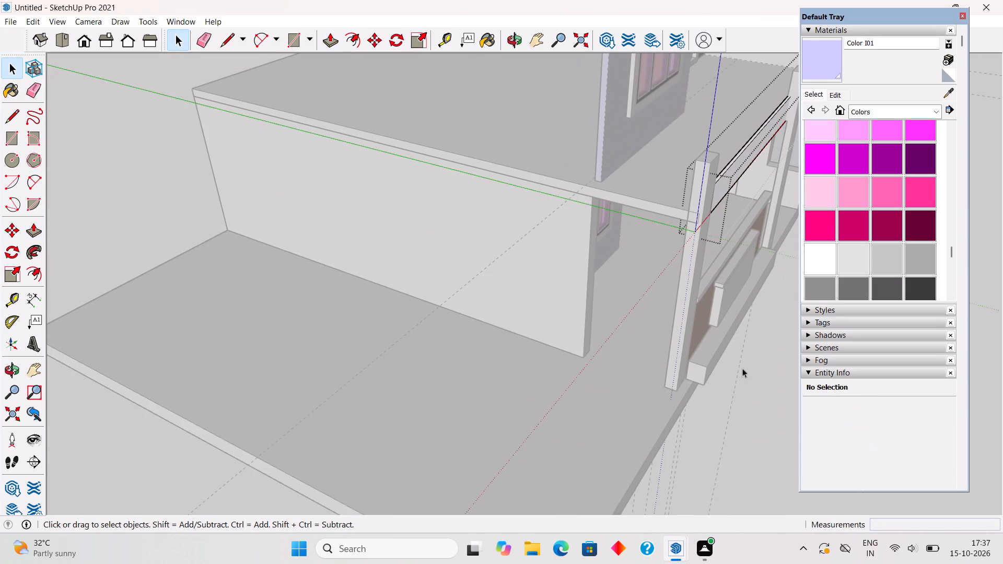
{"action": "left_click", "coordinate": [759, 404]}
Open the corner post's group, pull its outer side face out 1" and close the group.
{"action": "middle_click_drag", "start_coordinate": [714, 251], "coordinate": [602, 372]}
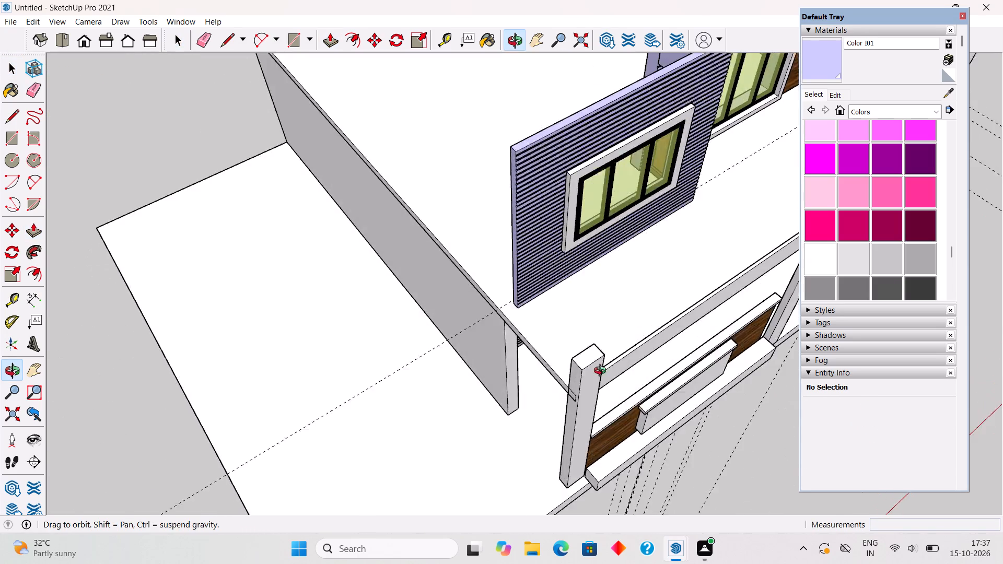
{"action": "middle_click_drag", "start_coordinate": [602, 372], "coordinate": [570, 258]}
{"action": "scroll", "coordinate": [531, 275], "scroll_direction": "up", "scroll_amount": 4}
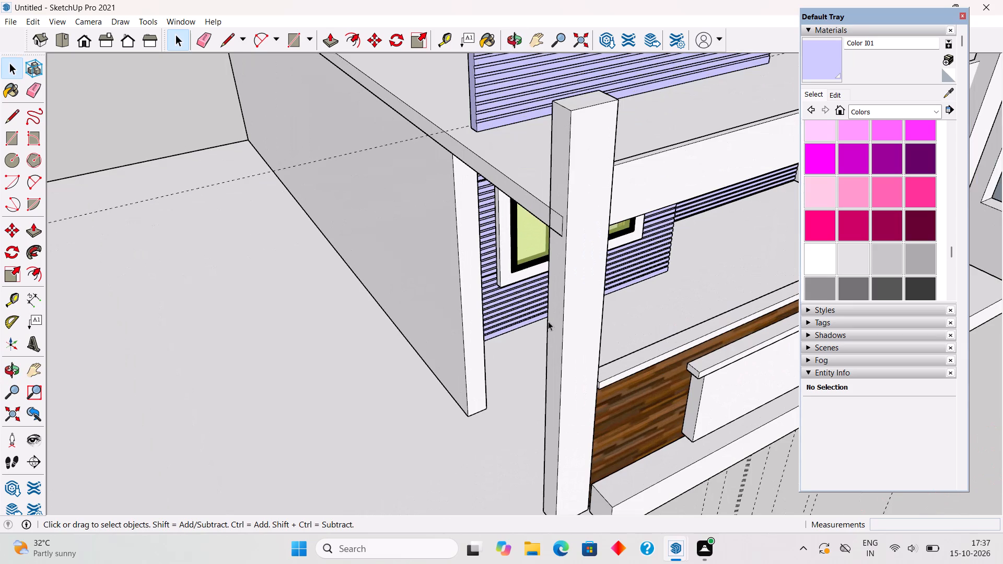
{"action": "triple_click", "coordinate": [558, 335]}
{"action": "key", "text": "p"}
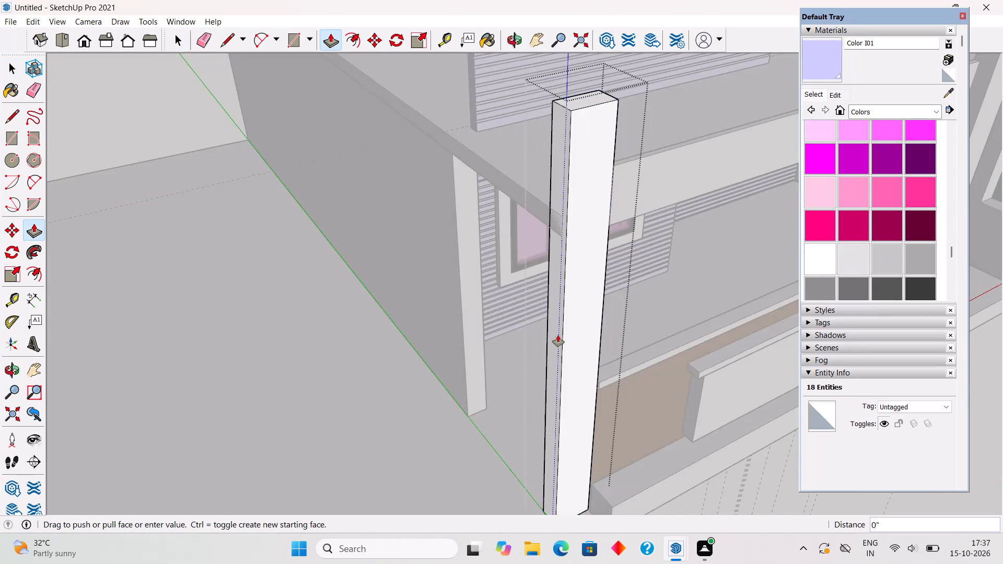
{"action": "left_click", "coordinate": [558, 335]}
{"action": "key", "text": "1"}
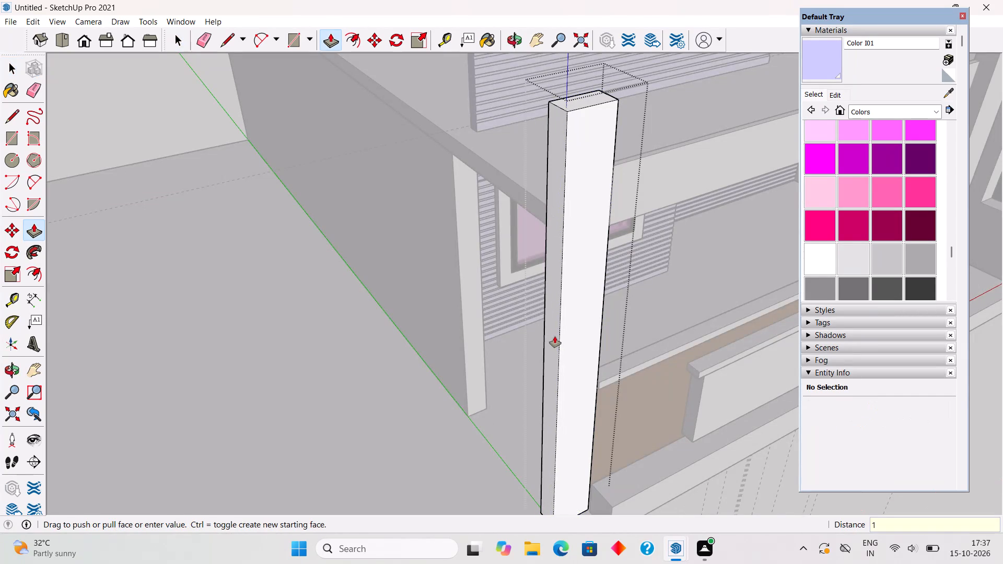
{"action": "key", "text": "shift+Return"}
{"action": "key", "text": "shift+quotedbl"}
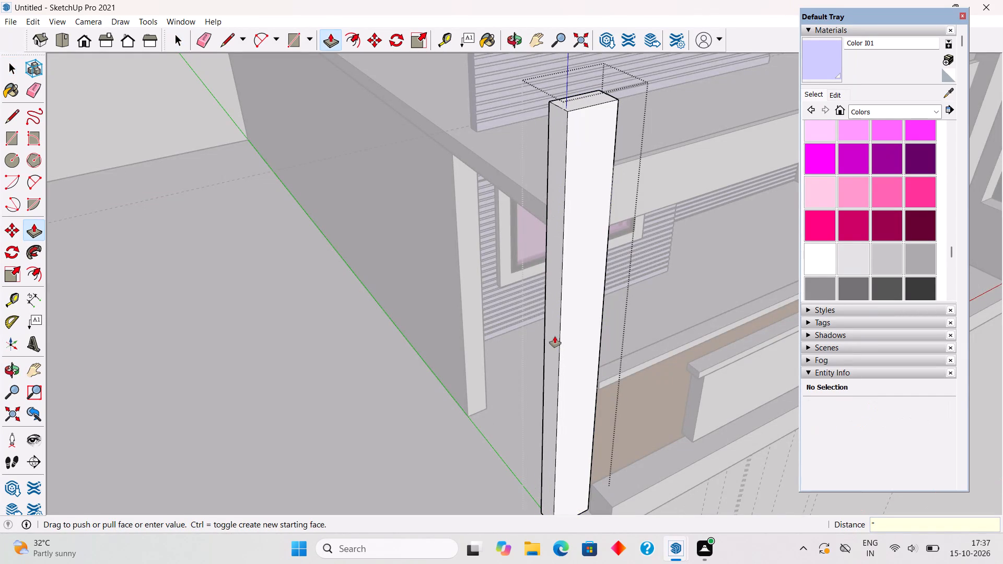
{"action": "key", "text": "BackSpace"}
{"action": "type", "text": "1\""}
{"action": "key", "text": "Return"}
{"action": "key", "text": "space"}
{"action": "scroll", "coordinate": [555, 336], "scroll_direction": "down", "scroll_amount": 6}
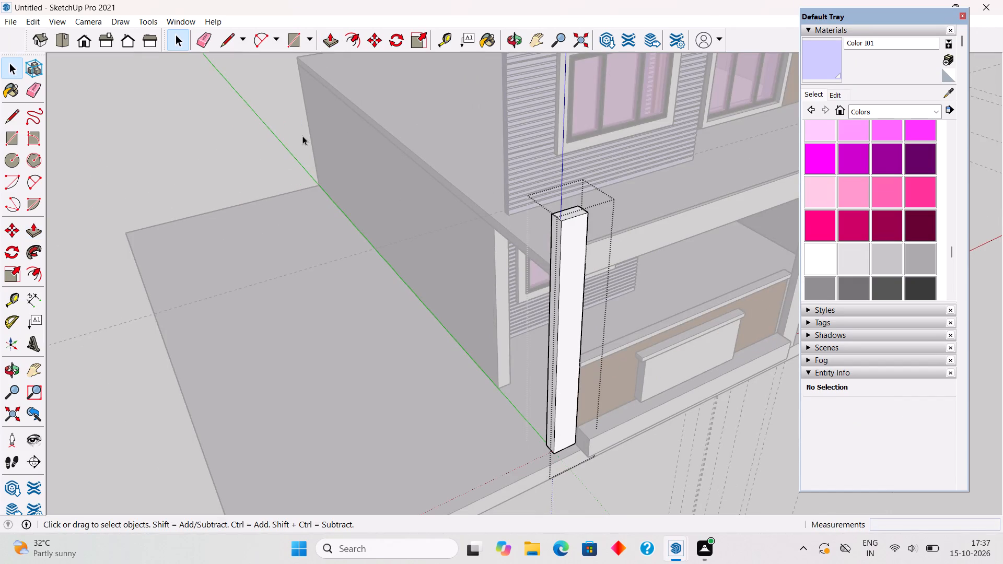
{"action": "left_click", "coordinate": [302, 136]}
Examine the front elevation with the adjusted corner post and beam from a distance, straight on and above.
{"action": "scroll", "coordinate": [302, 137], "scroll_direction": "down", "scroll_amount": 5}
{"action": "middle_click_drag", "start_coordinate": [503, 232], "coordinate": [488, 244]}
{"action": "scroll", "coordinate": [499, 236], "scroll_direction": "down", "scroll_amount": 8}
{"action": "middle_click_drag", "start_coordinate": [522, 281], "coordinate": [516, 242]}
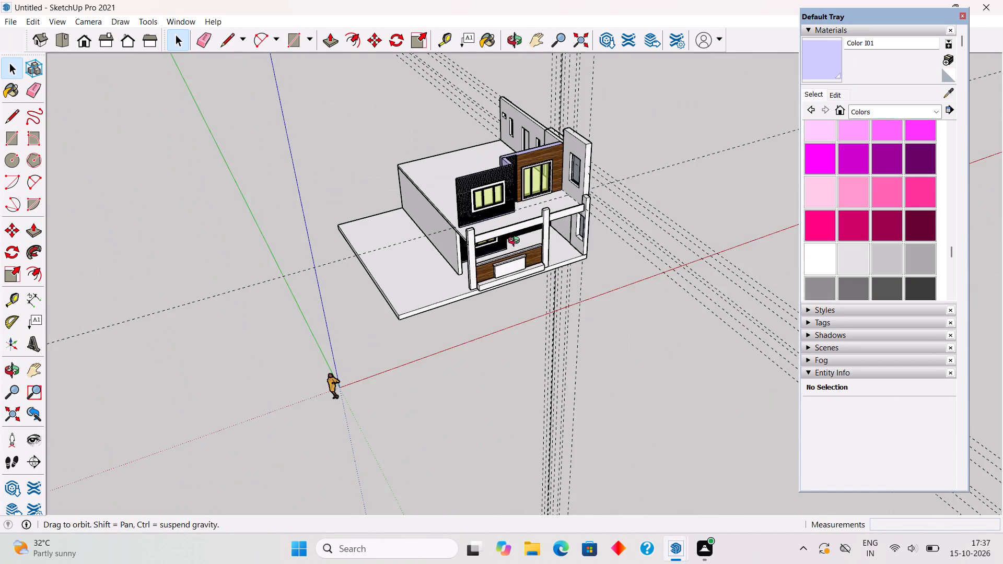
{"action": "middle_click_drag", "start_coordinate": [516, 242], "coordinate": [506, 167]}
{"action": "scroll", "coordinate": [534, 126], "scroll_direction": "up", "scroll_amount": 8}
{"action": "middle_click_drag", "start_coordinate": [574, 211], "coordinate": [527, 178]}
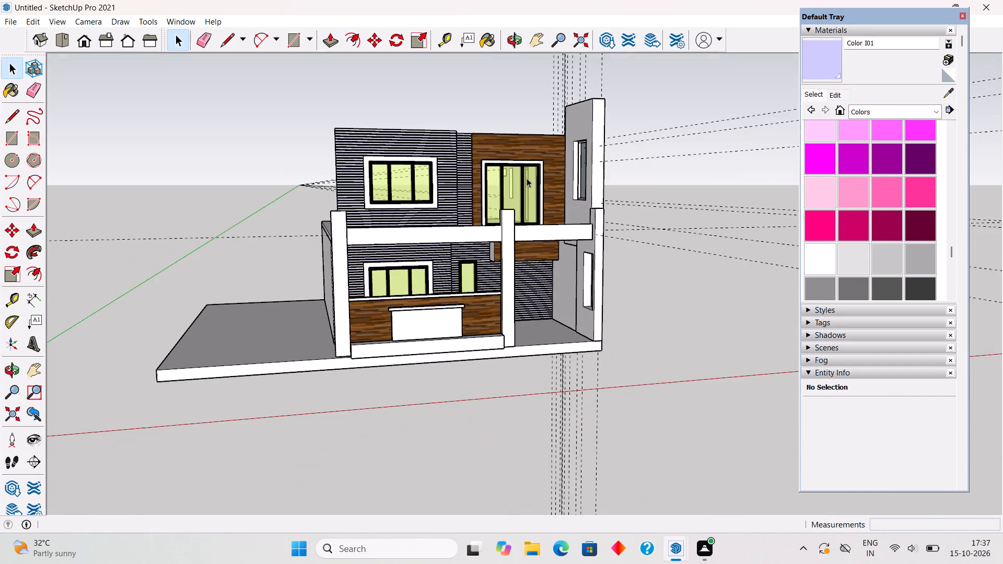
{"action": "scroll", "coordinate": [504, 109], "scroll_direction": "up", "scroll_amount": 2}
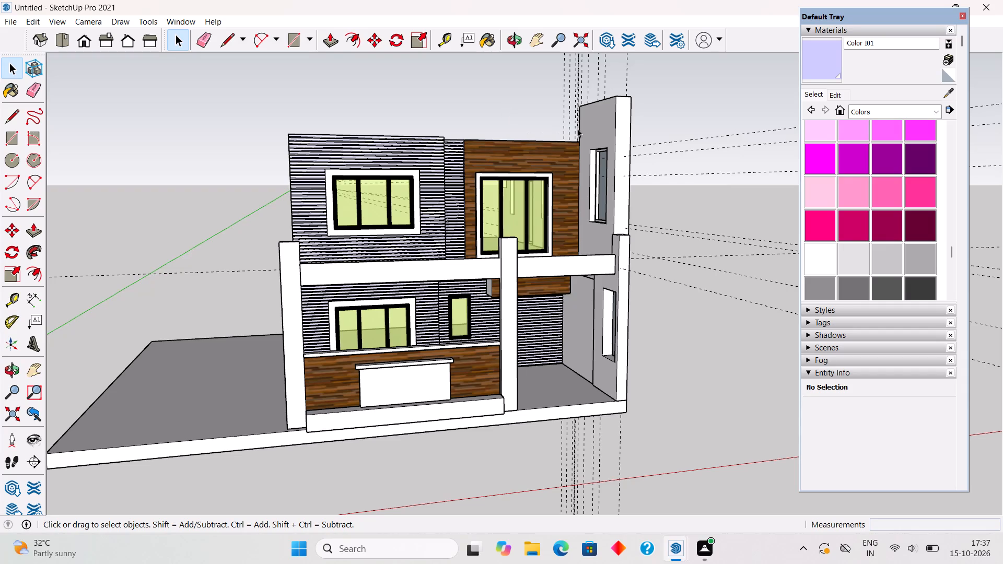
{"action": "middle_click_drag", "start_coordinate": [515, 227], "coordinate": [546, 366]}
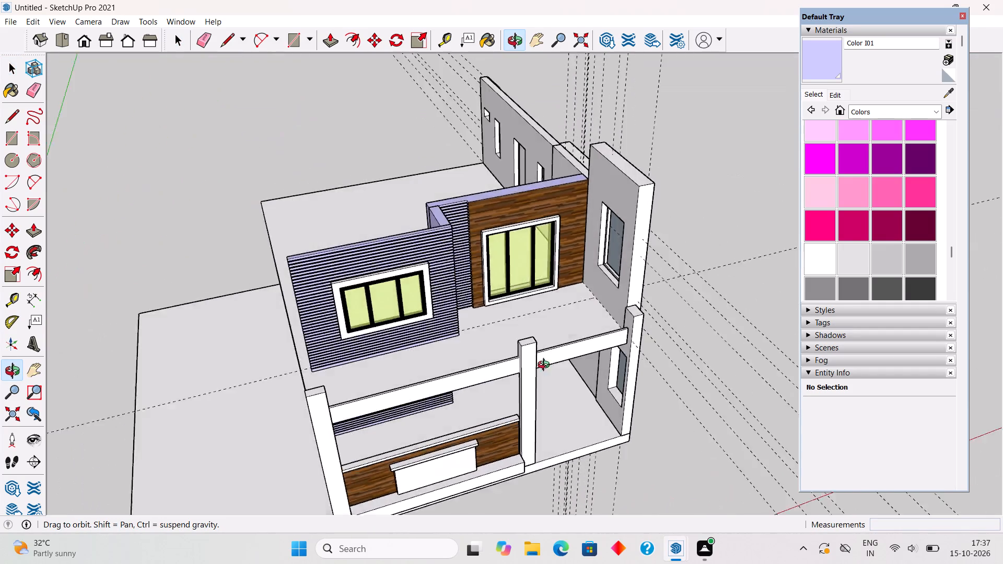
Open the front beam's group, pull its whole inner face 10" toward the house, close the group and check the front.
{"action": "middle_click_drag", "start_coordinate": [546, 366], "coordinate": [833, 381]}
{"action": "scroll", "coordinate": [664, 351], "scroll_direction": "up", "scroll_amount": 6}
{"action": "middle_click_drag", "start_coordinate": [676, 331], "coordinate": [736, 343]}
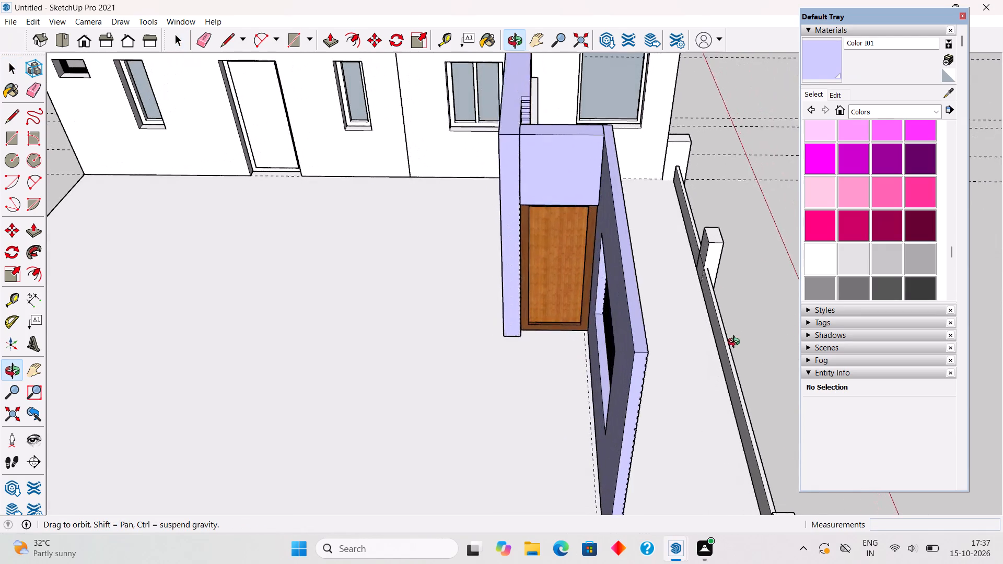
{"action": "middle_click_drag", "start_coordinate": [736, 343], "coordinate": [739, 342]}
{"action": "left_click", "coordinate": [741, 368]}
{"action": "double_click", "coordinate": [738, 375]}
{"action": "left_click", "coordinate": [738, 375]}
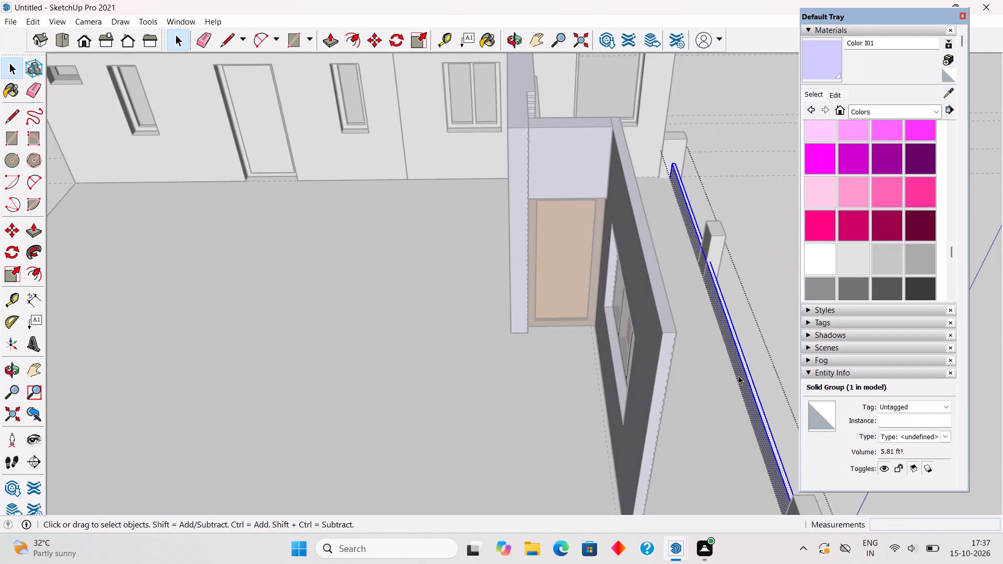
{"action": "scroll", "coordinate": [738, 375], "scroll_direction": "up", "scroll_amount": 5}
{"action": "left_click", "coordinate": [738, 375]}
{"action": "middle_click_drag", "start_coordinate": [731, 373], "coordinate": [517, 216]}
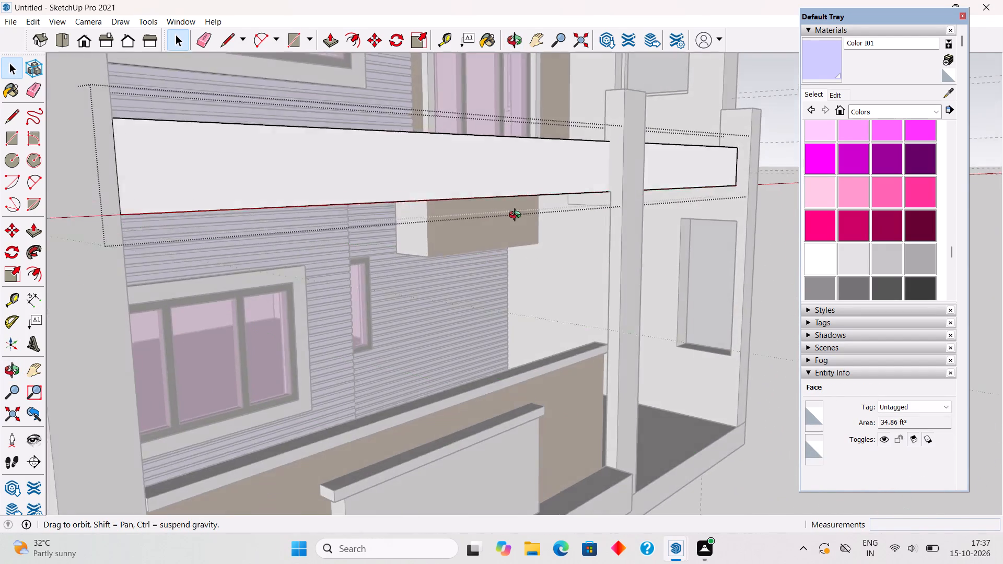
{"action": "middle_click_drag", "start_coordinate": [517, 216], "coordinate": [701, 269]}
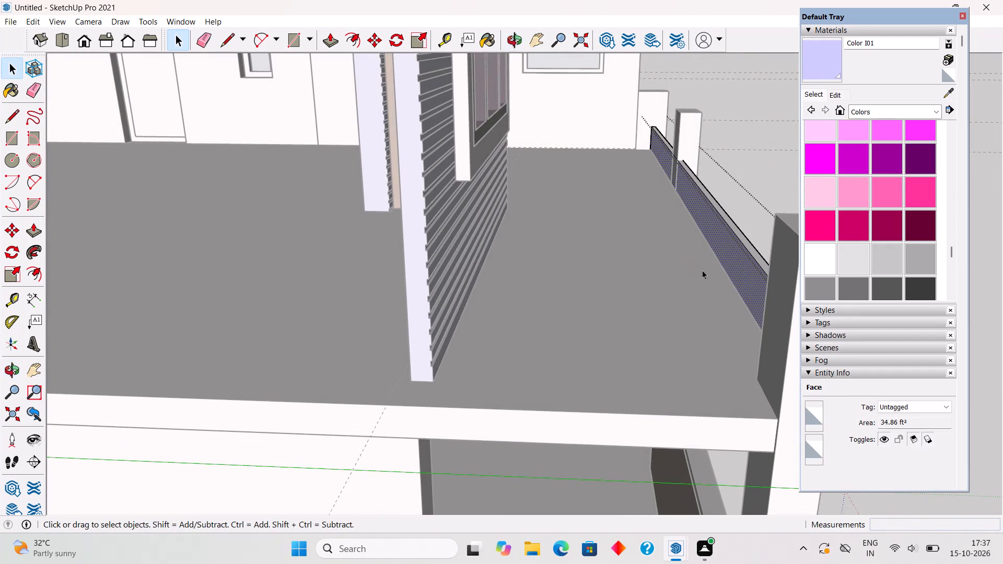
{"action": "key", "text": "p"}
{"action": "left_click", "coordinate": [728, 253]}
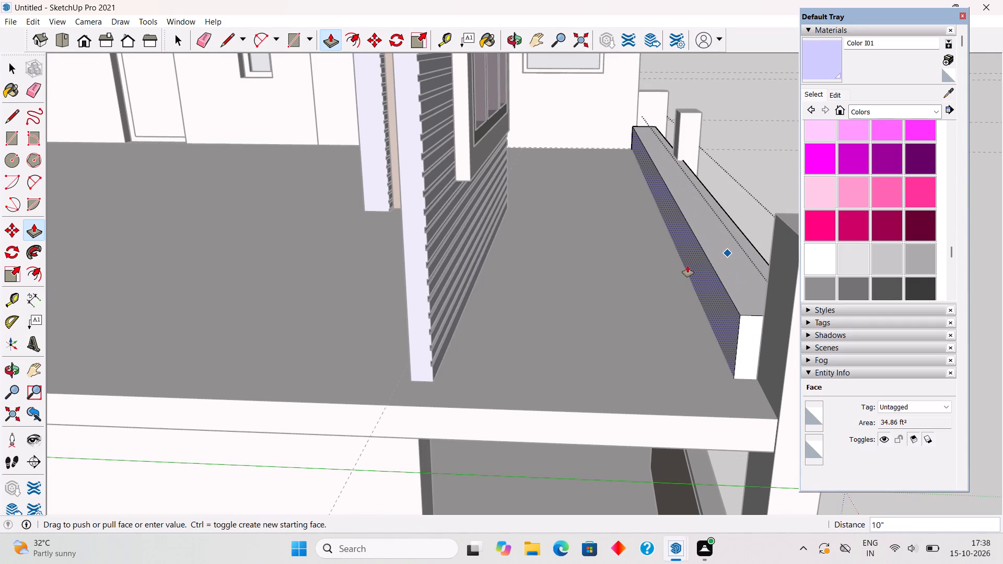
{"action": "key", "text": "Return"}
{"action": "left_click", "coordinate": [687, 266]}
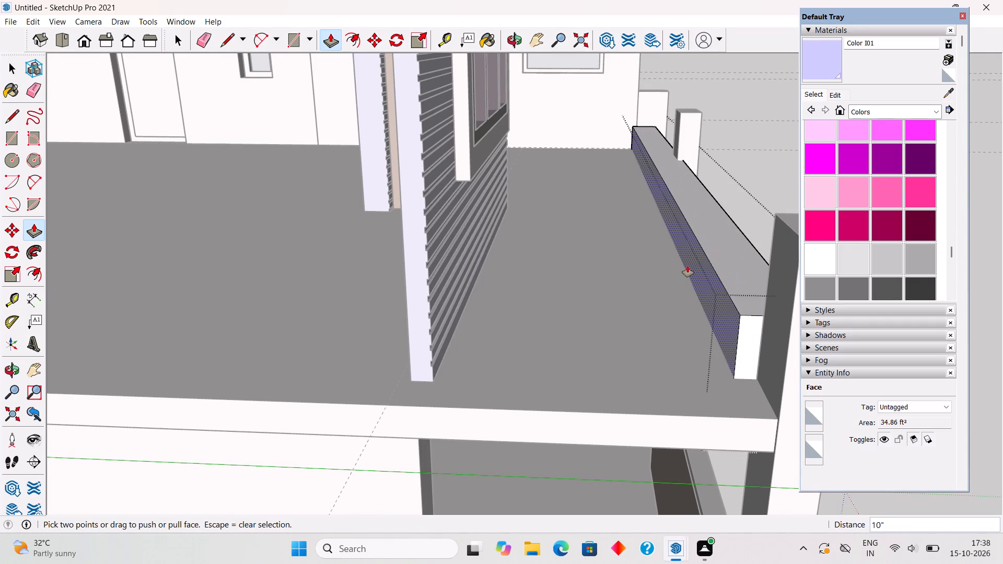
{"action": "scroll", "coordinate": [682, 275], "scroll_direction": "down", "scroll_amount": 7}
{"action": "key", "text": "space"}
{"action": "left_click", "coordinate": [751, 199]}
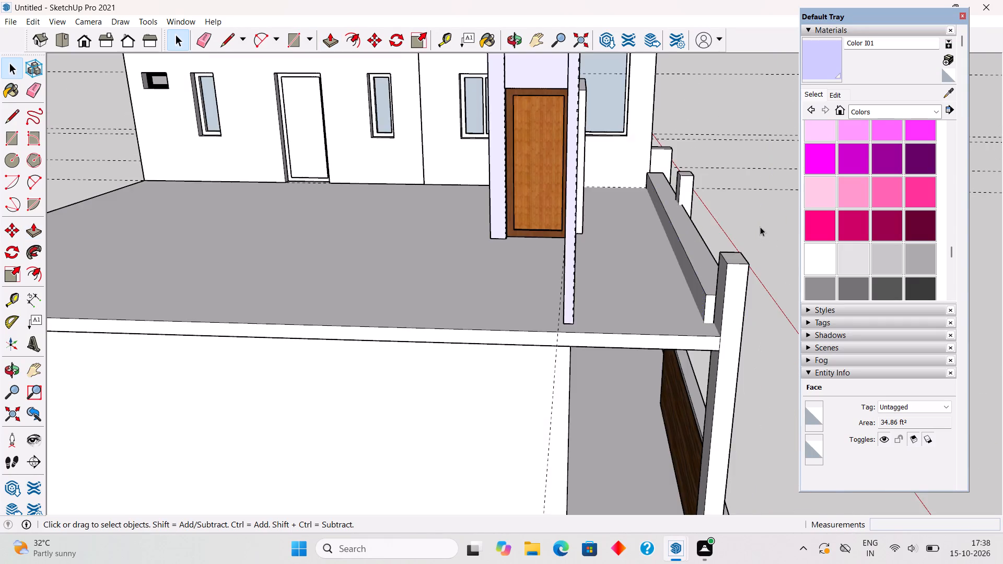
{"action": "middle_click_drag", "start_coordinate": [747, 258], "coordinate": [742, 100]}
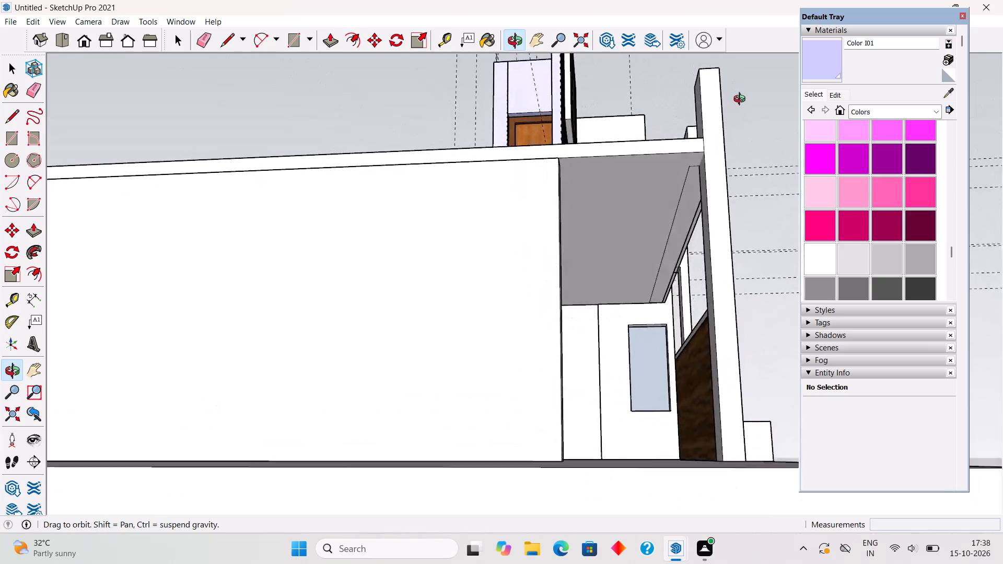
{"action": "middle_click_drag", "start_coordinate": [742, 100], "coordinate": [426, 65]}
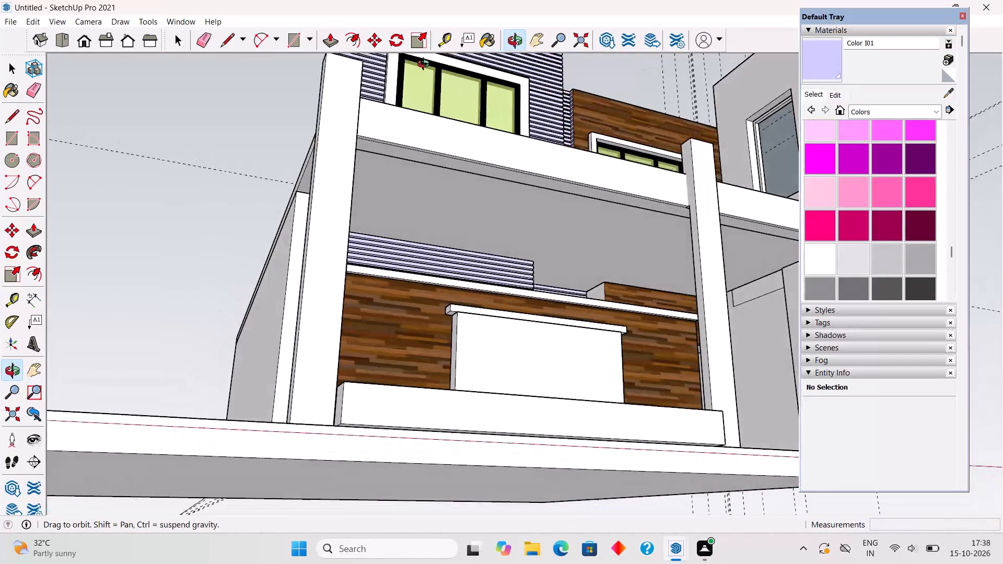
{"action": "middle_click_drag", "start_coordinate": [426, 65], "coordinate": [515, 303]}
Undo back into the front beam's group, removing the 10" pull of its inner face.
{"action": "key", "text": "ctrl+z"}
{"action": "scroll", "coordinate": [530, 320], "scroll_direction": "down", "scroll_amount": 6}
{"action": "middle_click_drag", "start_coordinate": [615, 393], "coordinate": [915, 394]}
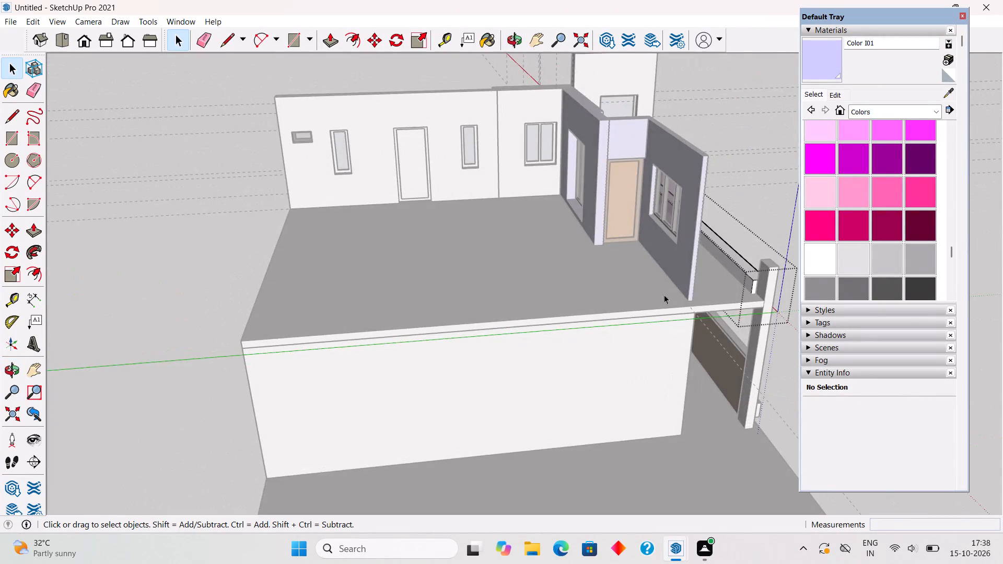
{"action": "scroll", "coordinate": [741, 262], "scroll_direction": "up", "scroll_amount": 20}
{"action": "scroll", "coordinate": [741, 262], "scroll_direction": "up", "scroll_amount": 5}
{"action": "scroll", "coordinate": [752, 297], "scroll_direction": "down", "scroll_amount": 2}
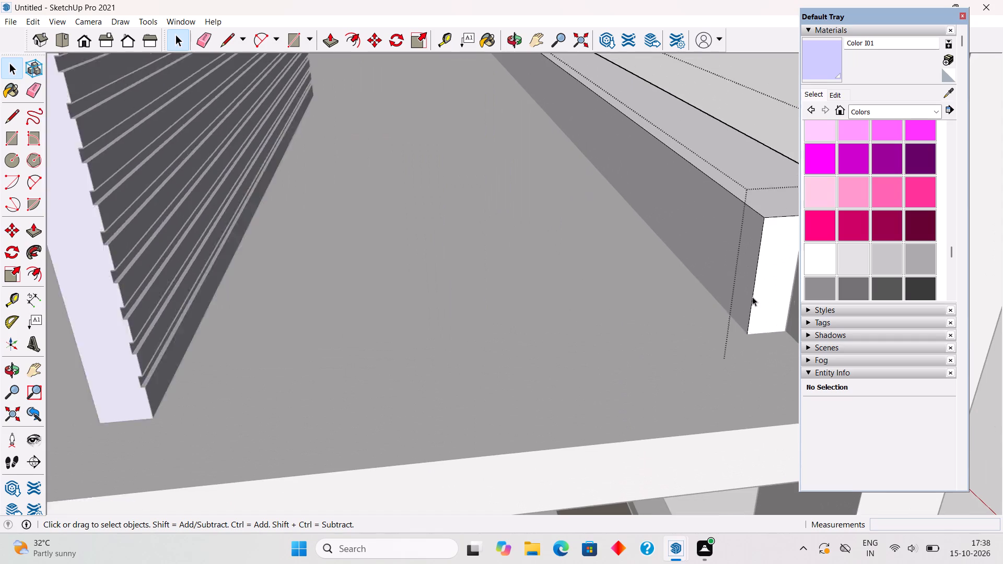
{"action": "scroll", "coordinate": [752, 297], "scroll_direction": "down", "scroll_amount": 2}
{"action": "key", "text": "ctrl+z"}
Draw a line about 23' 2 7/8" long across the beam's inner face, along the top of the upper floor slab.
{"action": "middle_click_drag", "start_coordinate": [728, 280], "coordinate": [727, 314]}
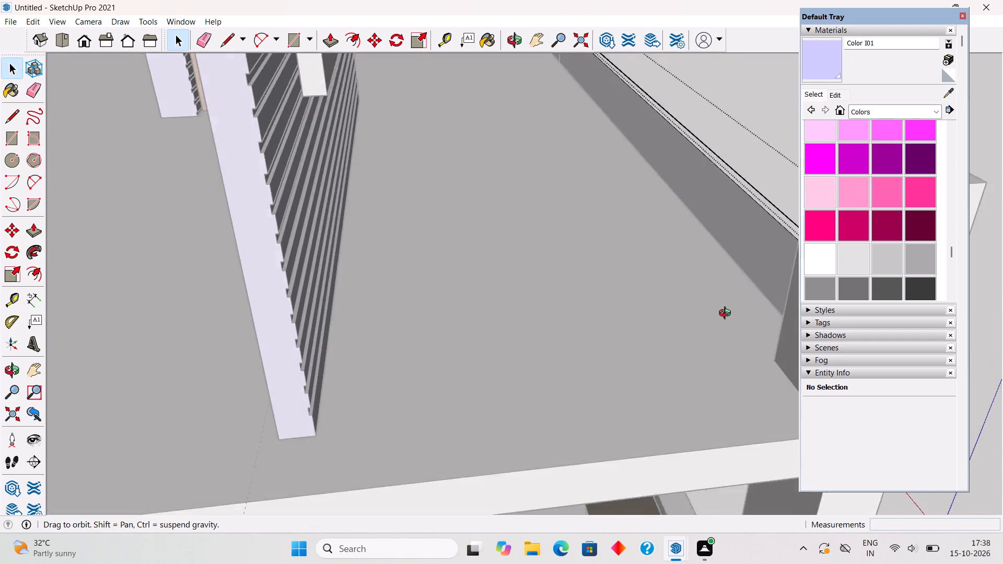
{"action": "middle_click_drag", "start_coordinate": [727, 314], "coordinate": [763, 454]}
{"action": "scroll", "coordinate": [763, 452], "scroll_direction": "down", "scroll_amount": 5}
{"action": "scroll", "coordinate": [658, 275], "scroll_direction": "down", "scroll_amount": 5}
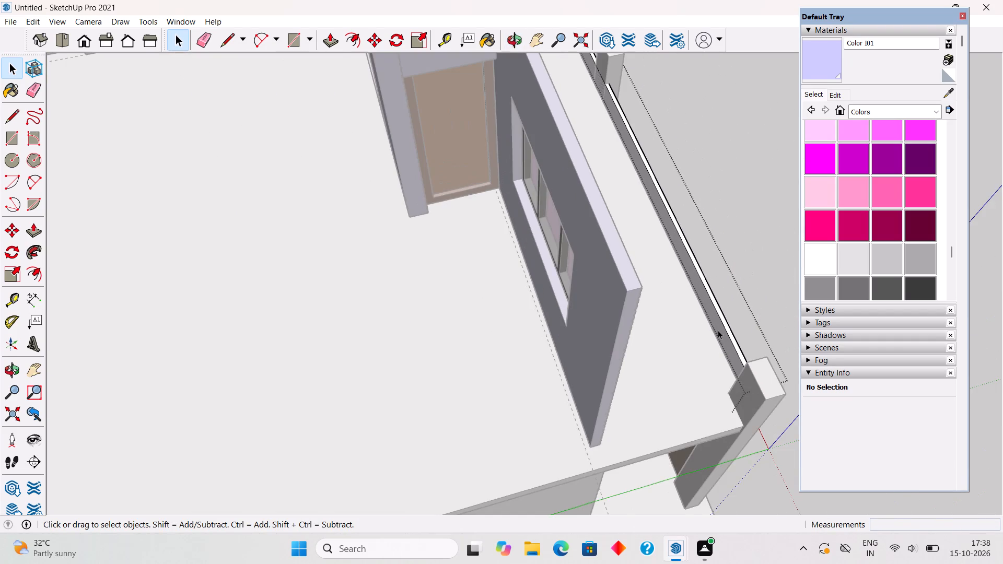
{"action": "middle_click_drag", "start_coordinate": [726, 372], "coordinate": [742, 456]}
{"action": "scroll", "coordinate": [743, 456], "scroll_direction": "up", "scroll_amount": 20}
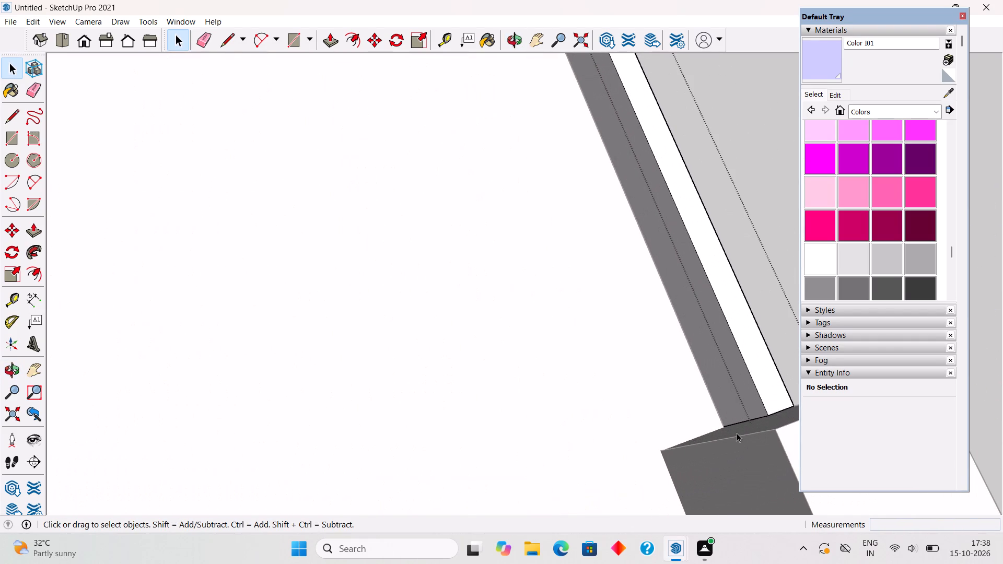
{"action": "key", "text": "l"}
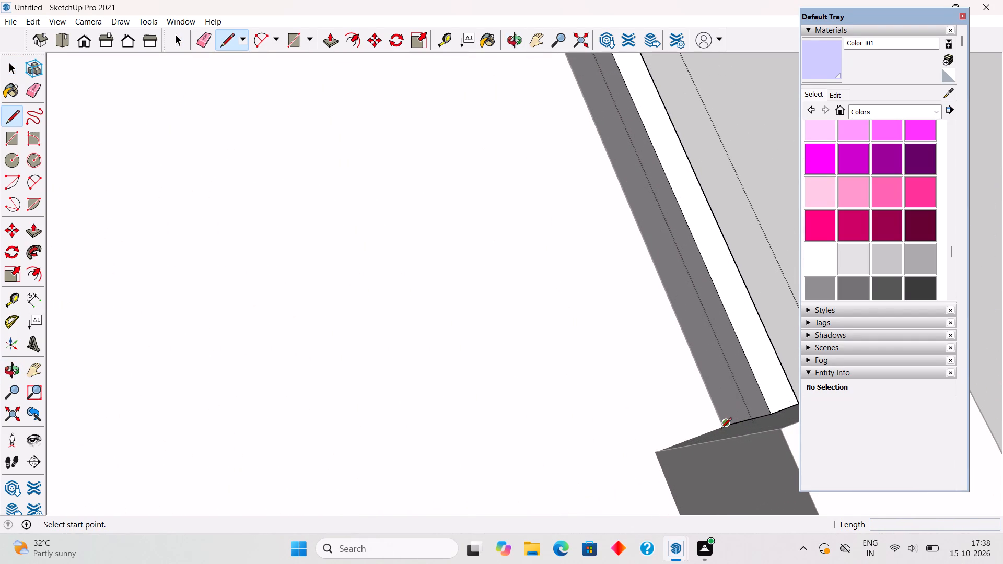
{"action": "scroll", "coordinate": [721, 429], "scroll_direction": "up", "scroll_amount": 12}
{"action": "left_click", "coordinate": [729, 426]}
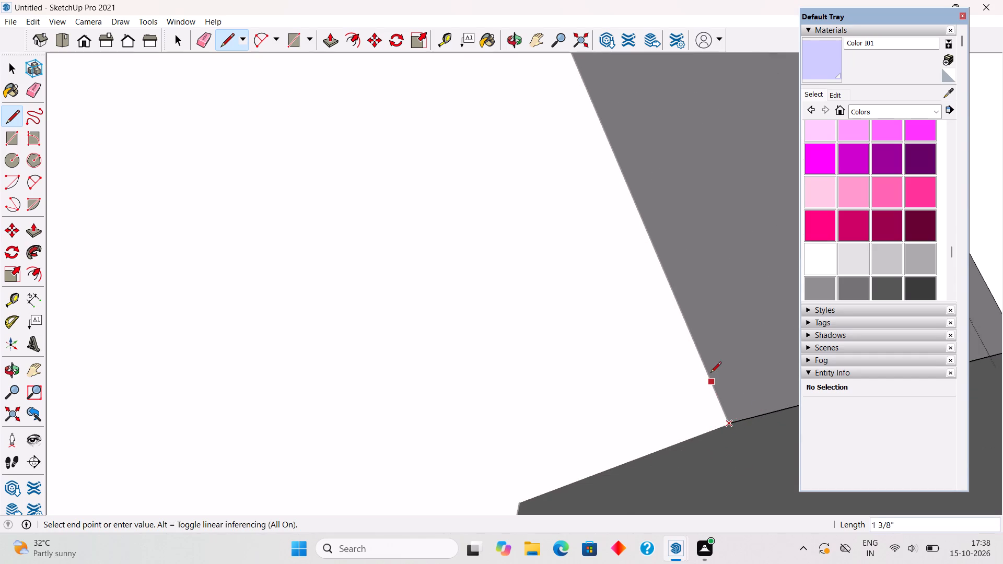
{"action": "scroll", "coordinate": [710, 373], "scroll_direction": "down", "scroll_amount": 20}
{"action": "scroll", "coordinate": [710, 373], "scroll_direction": "down", "scroll_amount": 20}
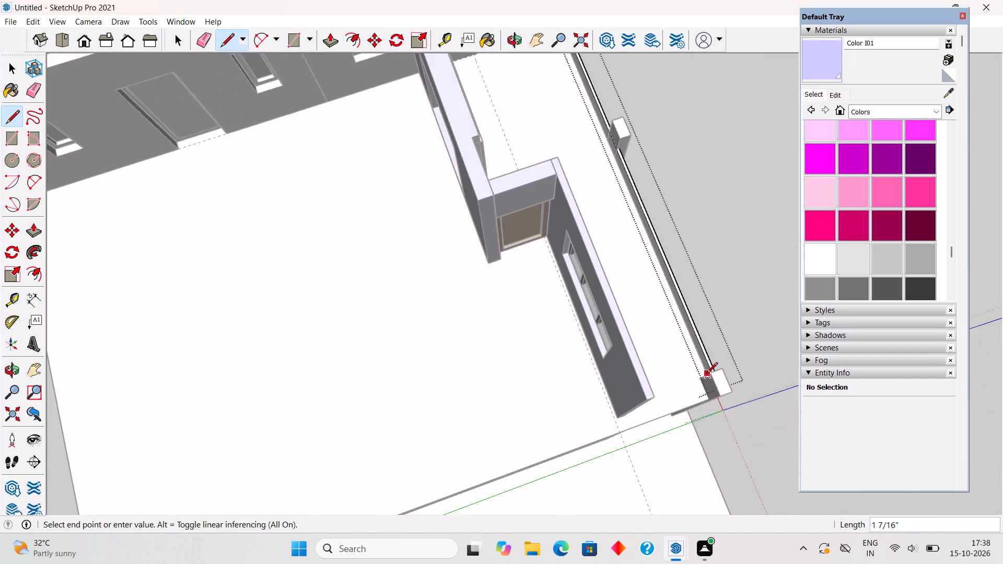
{"action": "scroll", "coordinate": [603, 177], "scroll_direction": "up", "scroll_amount": 6}
{"action": "scroll", "coordinate": [616, 141], "scroll_direction": "down", "scroll_amount": 13}
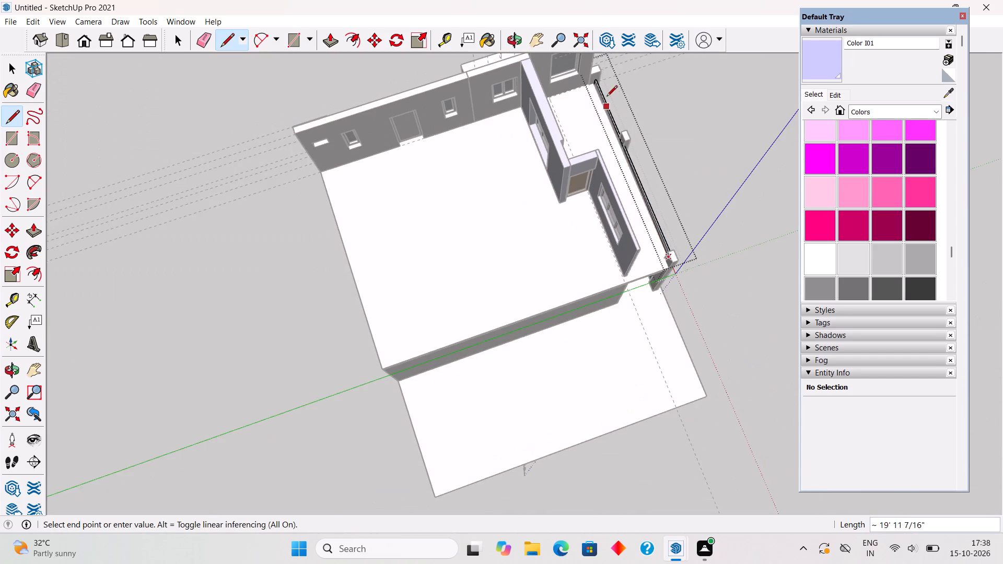
{"action": "scroll", "coordinate": [603, 90], "scroll_direction": "up", "scroll_amount": 20}
{"action": "scroll", "coordinate": [603, 90], "scroll_direction": "up", "scroll_amount": 7}
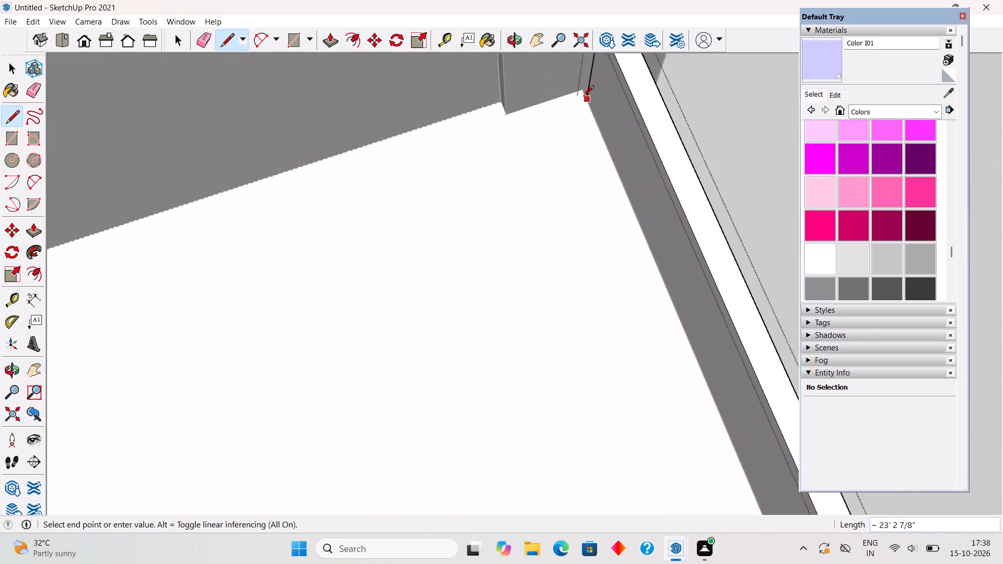
{"action": "scroll", "coordinate": [583, 97], "scroll_direction": "up", "scroll_amount": 5}
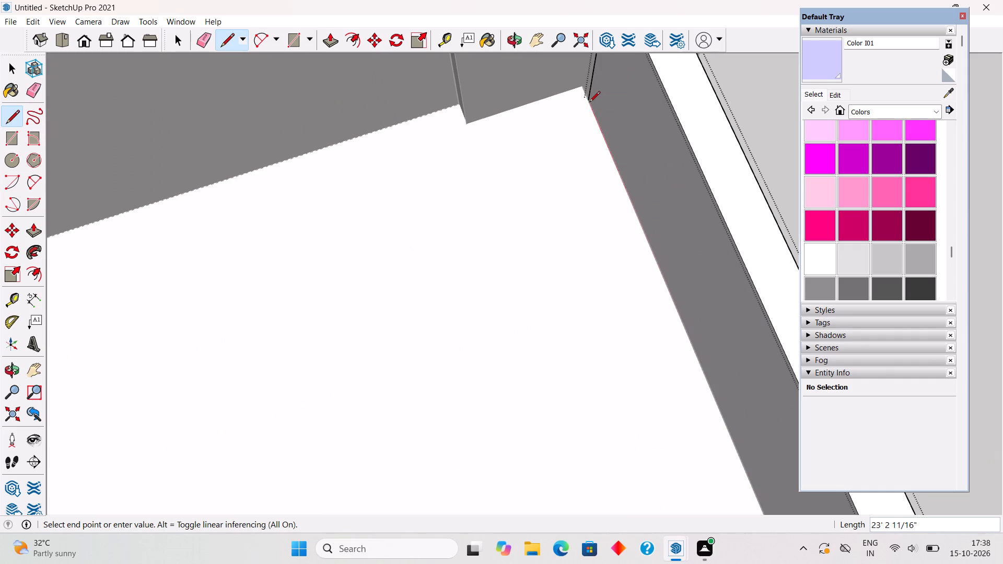
{"action": "left_click", "coordinate": [589, 101]}
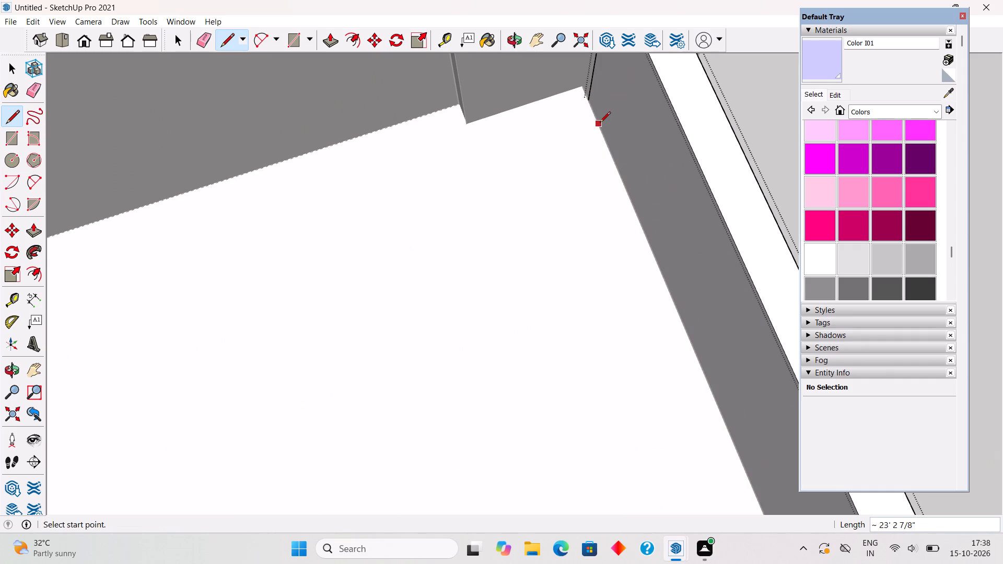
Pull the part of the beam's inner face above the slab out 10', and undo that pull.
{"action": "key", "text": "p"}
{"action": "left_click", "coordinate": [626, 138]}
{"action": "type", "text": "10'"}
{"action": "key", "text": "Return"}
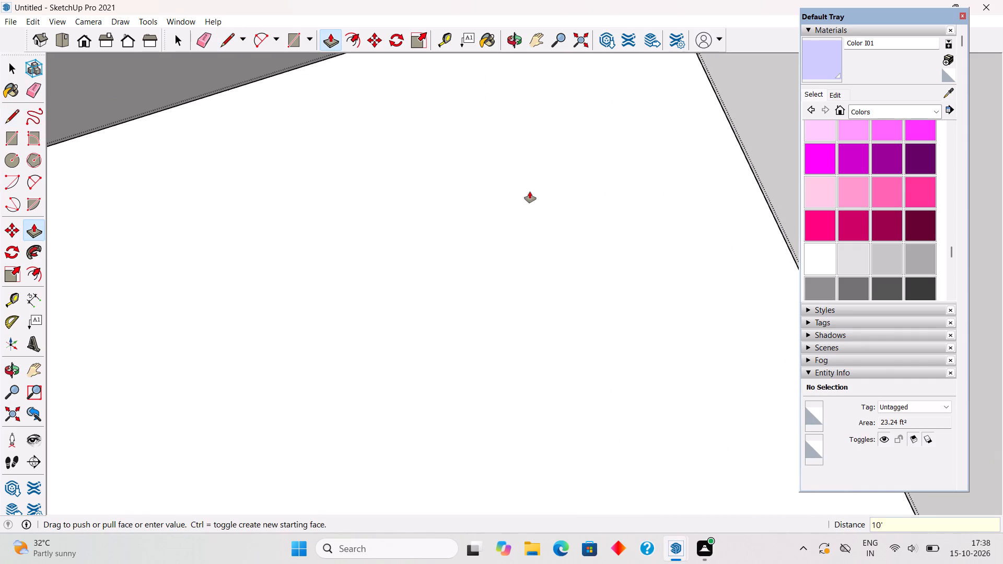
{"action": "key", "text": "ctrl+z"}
Pull the part of the beam's inner face above the slab 10" inward over the slab and close the beam's group.
{"action": "left_click", "coordinate": [670, 191]}
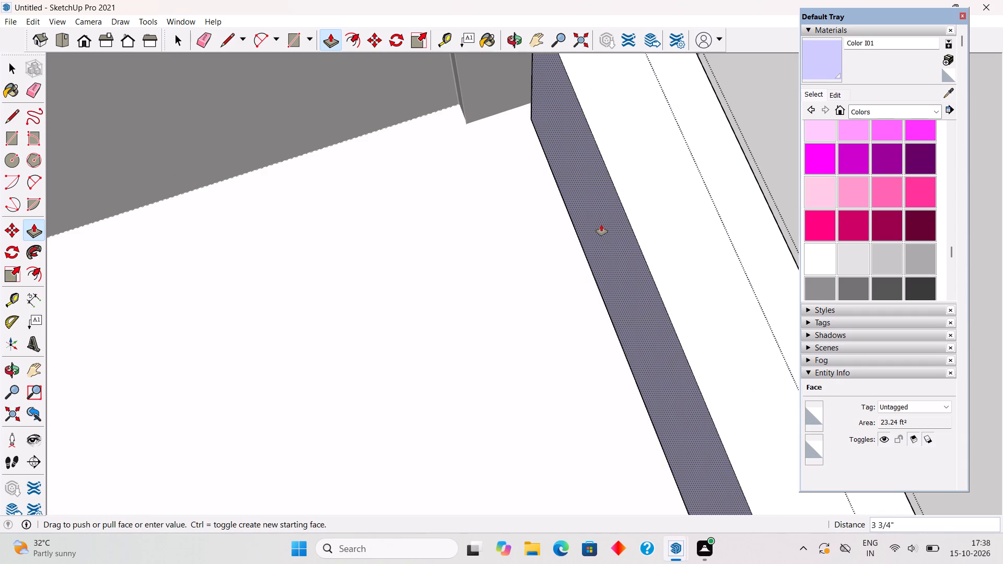
{"action": "type", "text": "10\""}
{"action": "key", "text": "Return"}
{"action": "key", "text": "space"}
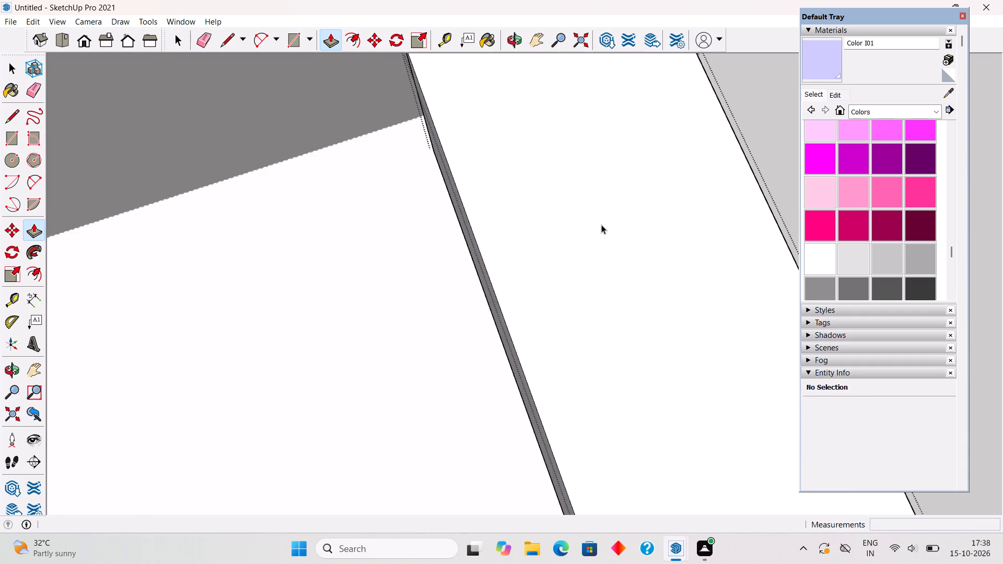
{"action": "scroll", "coordinate": [607, 120], "scroll_direction": "down", "scroll_amount": 20}
{"action": "scroll", "coordinate": [607, 120], "scroll_direction": "down", "scroll_amount": 12}
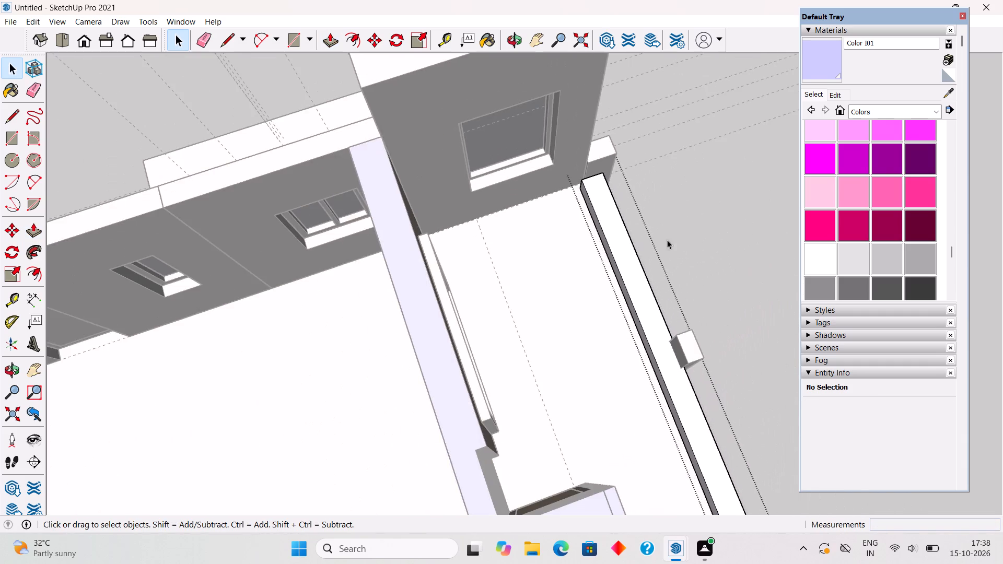
{"action": "left_click", "coordinate": [696, 231]}
Examine the thickened front beam and the upper front walls from the front and from above.
{"action": "scroll", "coordinate": [692, 231], "scroll_direction": "down", "scroll_amount": 20}
{"action": "scroll", "coordinate": [692, 231], "scroll_direction": "down", "scroll_amount": 1}
{"action": "middle_click_drag", "start_coordinate": [673, 333], "coordinate": [581, 235]}
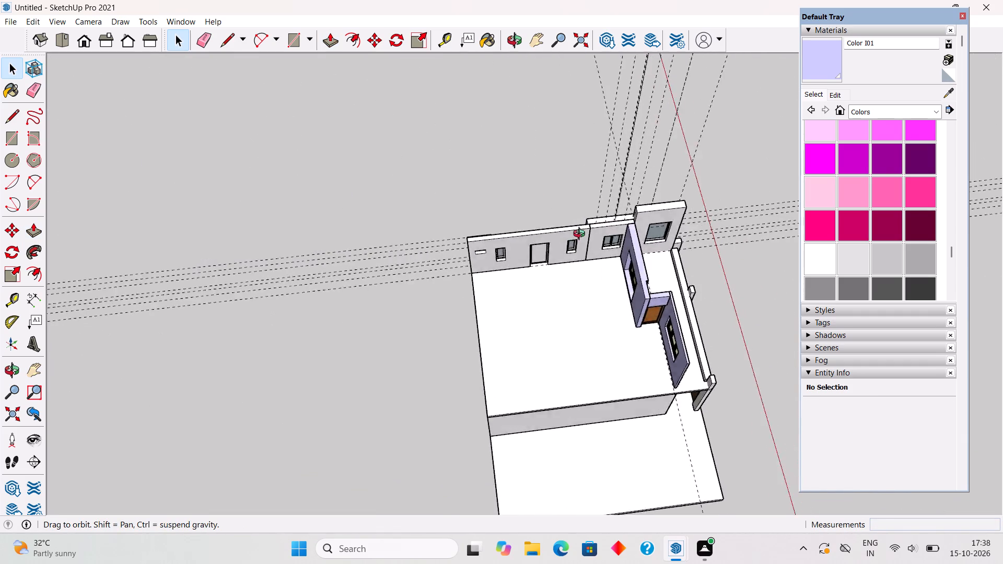
{"action": "middle_click_drag", "start_coordinate": [581, 235], "coordinate": [426, 21]}
{"action": "middle_click_drag", "start_coordinate": [599, 432], "coordinate": [405, 425]}
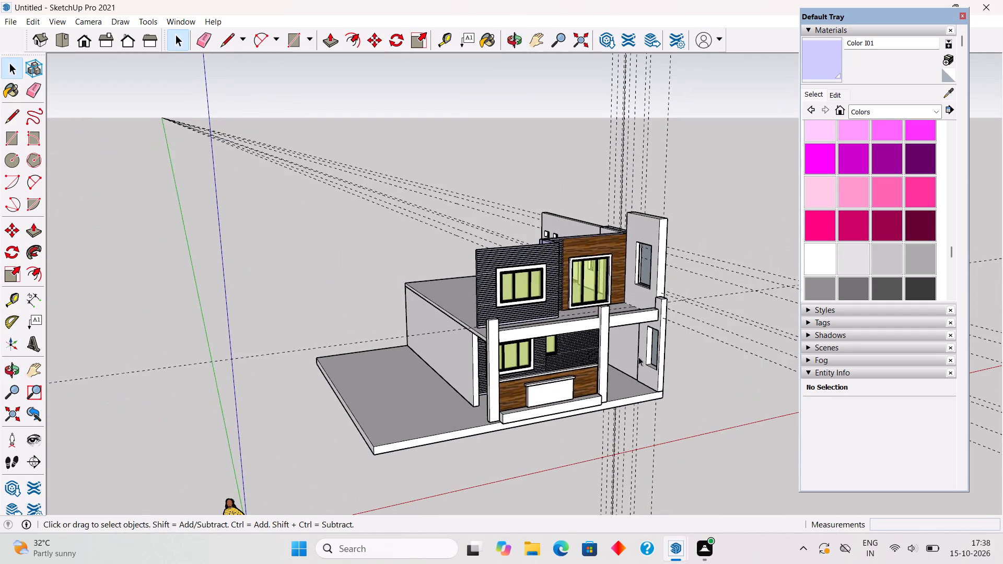
{"action": "scroll", "coordinate": [659, 324], "scroll_direction": "up", "scroll_amount": 4}
{"action": "middle_click_drag", "start_coordinate": [567, 317], "coordinate": [488, 419]}
{"action": "scroll", "coordinate": [491, 372], "scroll_direction": "up", "scroll_amount": 3}
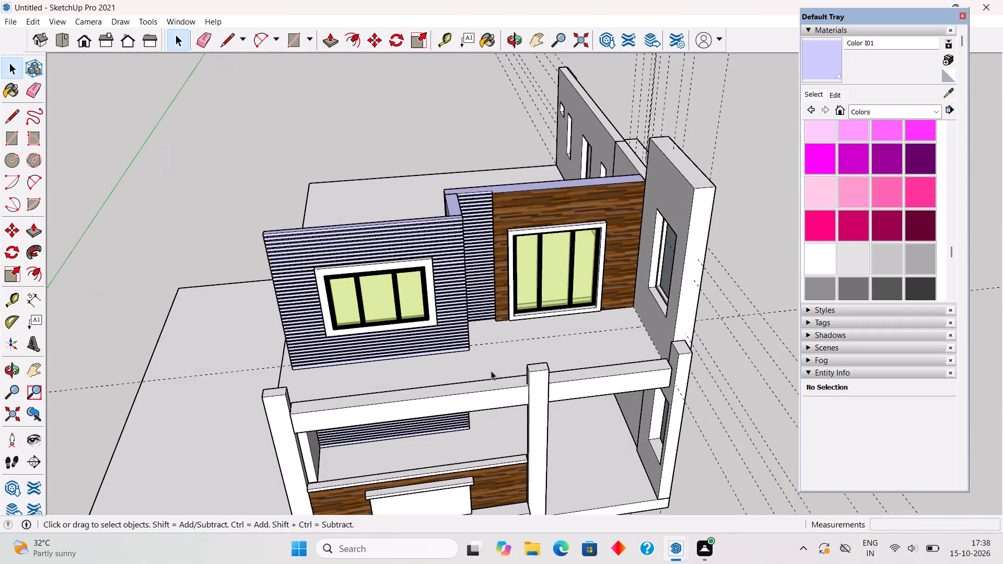
{"action": "middle_click_drag", "start_coordinate": [512, 395], "coordinate": [504, 420]}
{"action": "scroll", "coordinate": [504, 420], "scroll_direction": "up", "scroll_amount": 5}
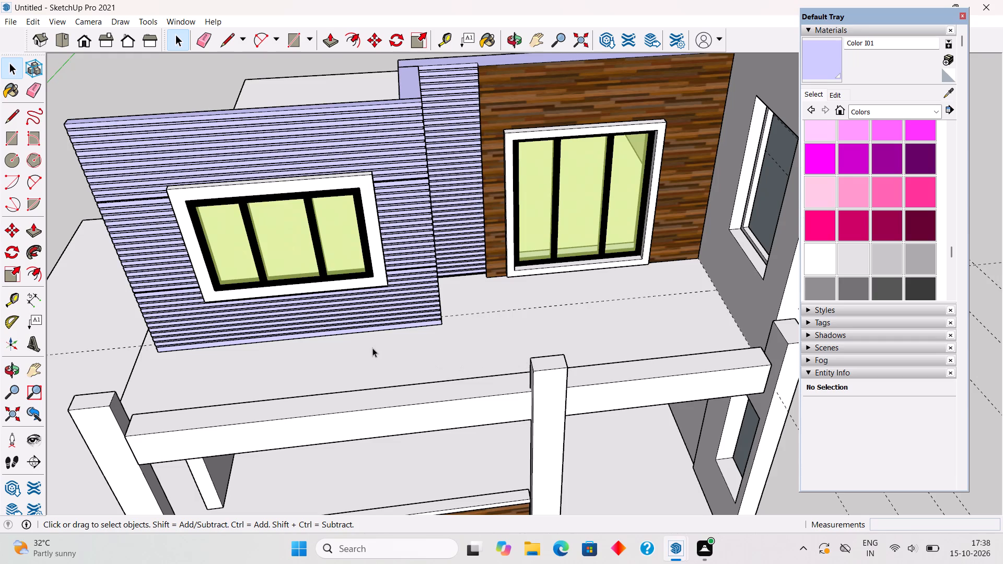
Place a guide on the upper floor slab, parallel to its outer side edge and 9" inward from it.
{"action": "middle_click_drag", "start_coordinate": [371, 350], "coordinate": [369, 378]}
{"action": "scroll", "coordinate": [369, 378], "scroll_direction": "down", "scroll_amount": 3}
{"action": "middle_click_drag", "start_coordinate": [376, 377], "coordinate": [608, 265]}
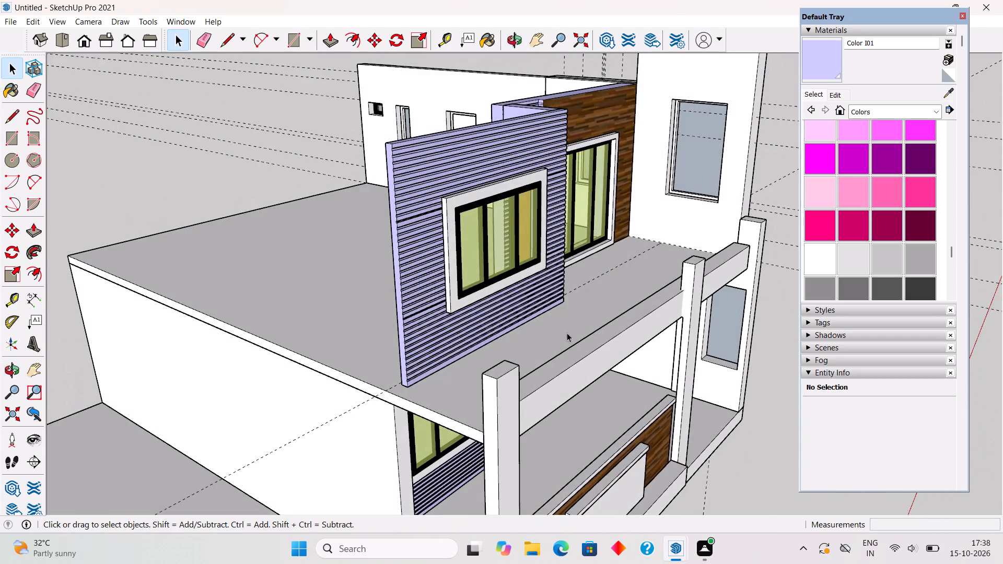
{"action": "scroll", "coordinate": [466, 390], "scroll_direction": "up", "scroll_amount": 3}
{"action": "key", "text": "t"}
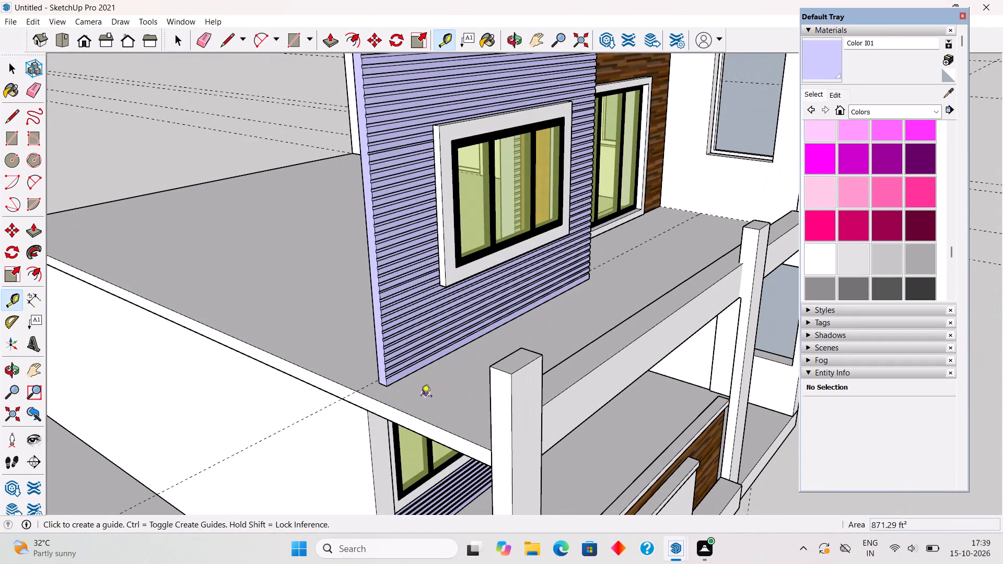
{"action": "left_click", "coordinate": [418, 418]}
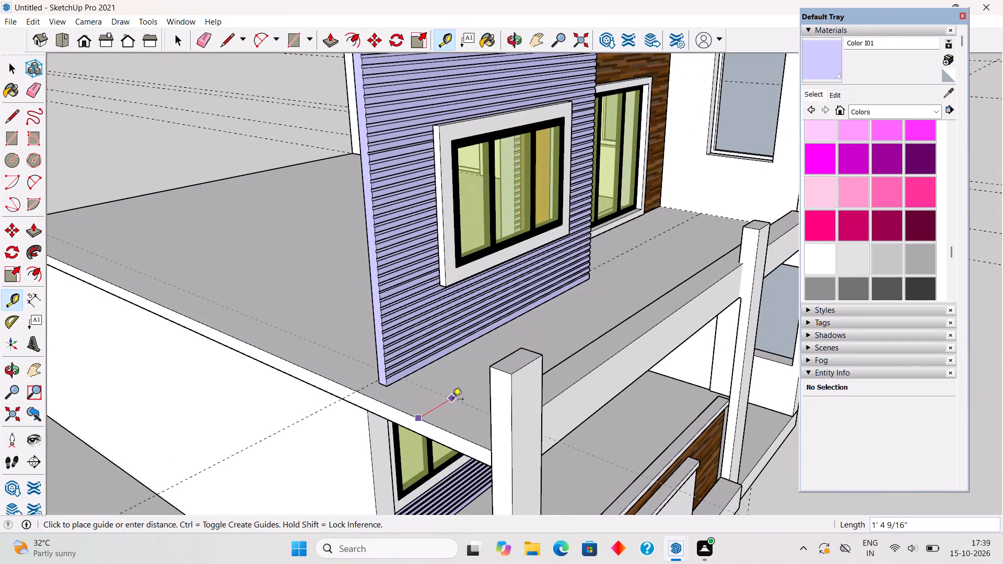
{"action": "type", "text": "9\""}
{"action": "key", "text": "Return"}
{"action": "key", "text": "space"}
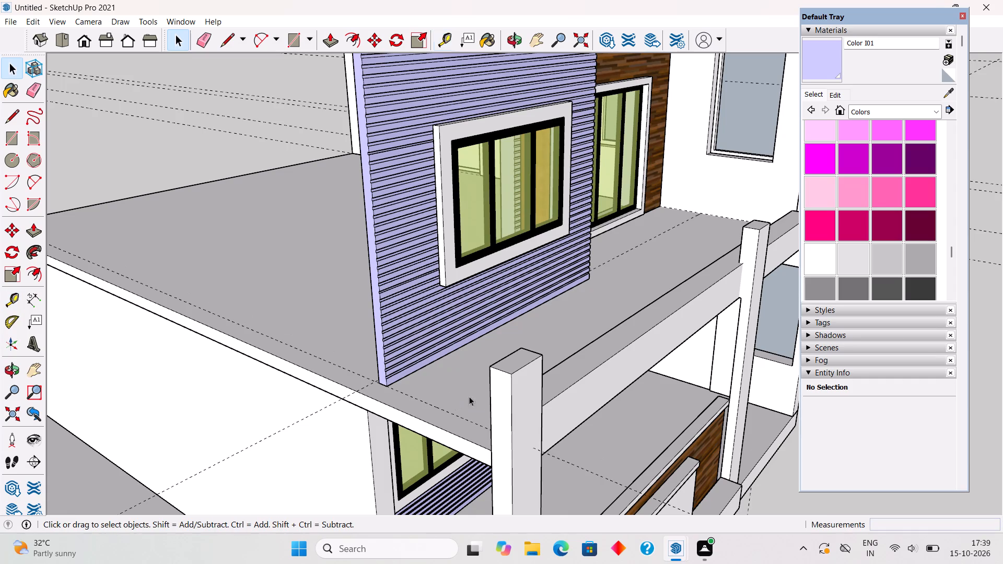
Examine the upper floor slab and its side-edge guide from the open side of the house.
{"action": "scroll", "coordinate": [400, 551], "scroll_direction": "down", "scroll_amount": 7}
{"action": "scroll", "coordinate": [417, 478], "scroll_direction": "down", "scroll_amount": 5}
{"action": "middle_click_drag", "start_coordinate": [405, 397], "coordinate": [584, 314]}
{"action": "scroll", "coordinate": [585, 313], "scroll_direction": "down", "scroll_amount": 2}
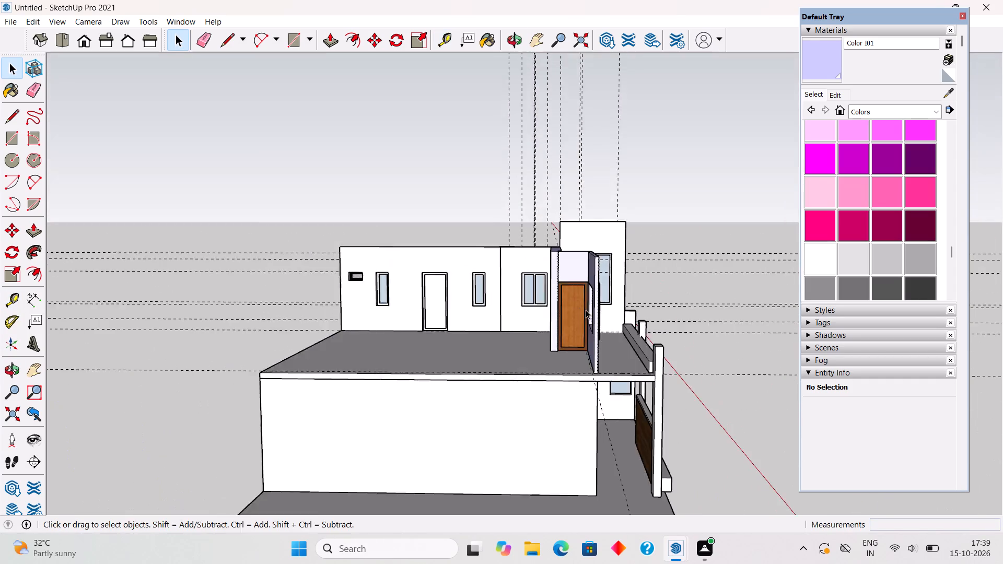
{"action": "scroll", "coordinate": [586, 310], "scroll_direction": "down", "scroll_amount": 1}
{"action": "middle_click_drag", "start_coordinate": [562, 317], "coordinate": [558, 419]}
{"action": "scroll", "coordinate": [562, 452], "scroll_direction": "up", "scroll_amount": 4}
{"action": "scroll", "coordinate": [600, 434], "scroll_direction": "up", "scroll_amount": 3}
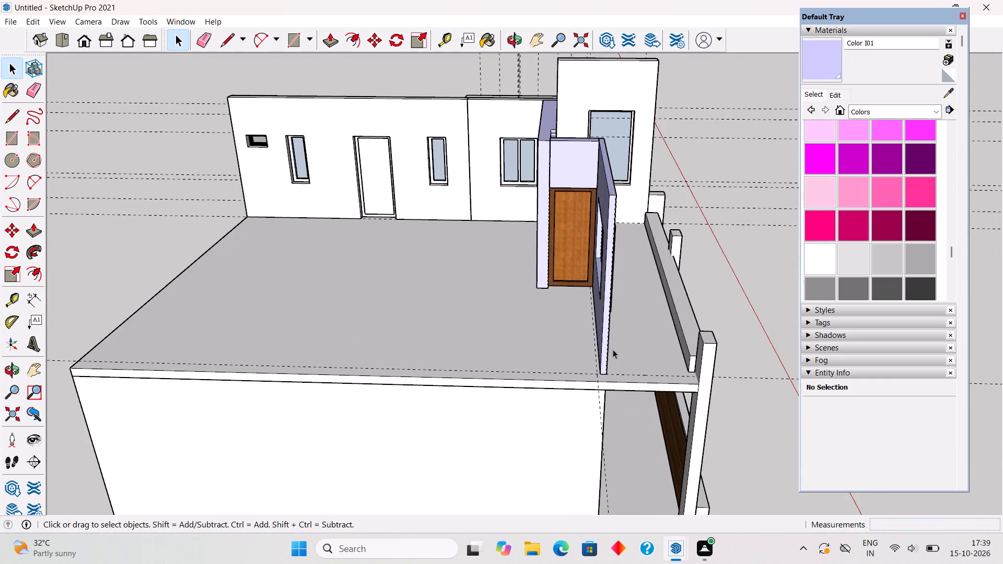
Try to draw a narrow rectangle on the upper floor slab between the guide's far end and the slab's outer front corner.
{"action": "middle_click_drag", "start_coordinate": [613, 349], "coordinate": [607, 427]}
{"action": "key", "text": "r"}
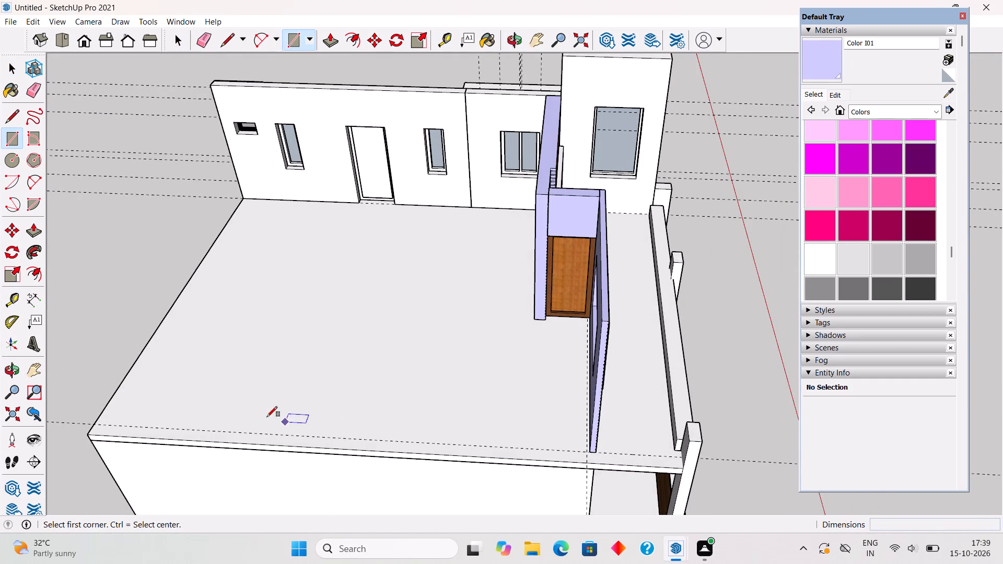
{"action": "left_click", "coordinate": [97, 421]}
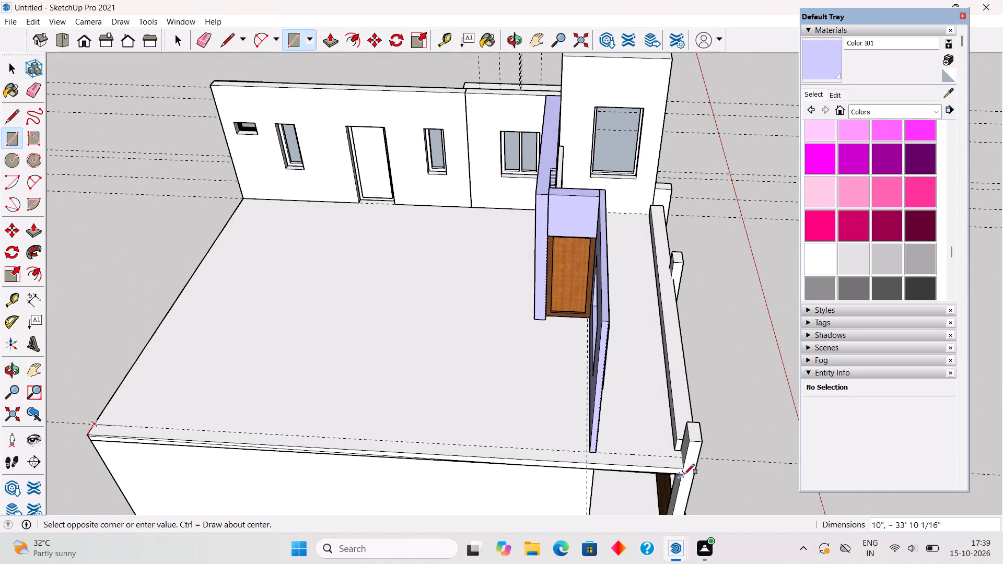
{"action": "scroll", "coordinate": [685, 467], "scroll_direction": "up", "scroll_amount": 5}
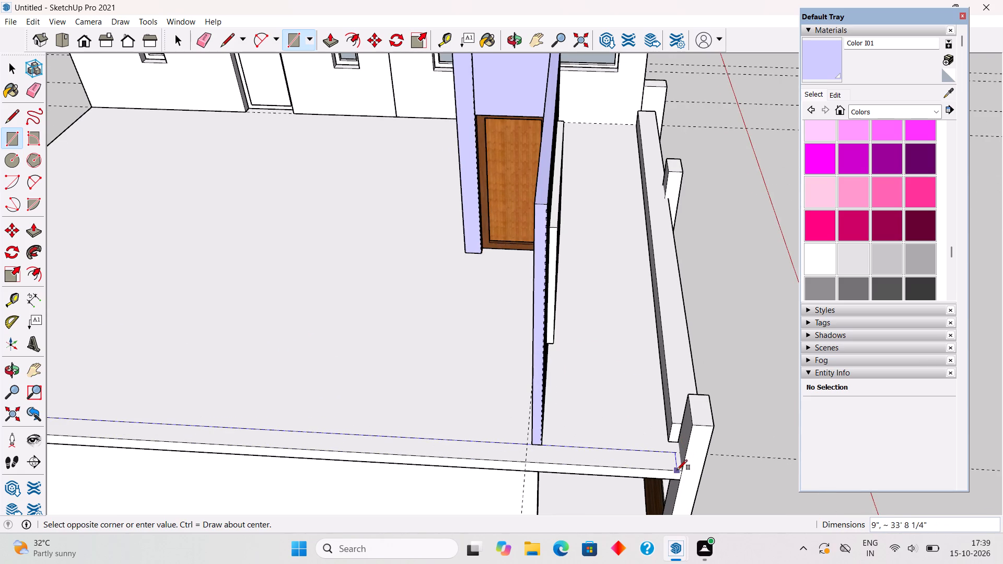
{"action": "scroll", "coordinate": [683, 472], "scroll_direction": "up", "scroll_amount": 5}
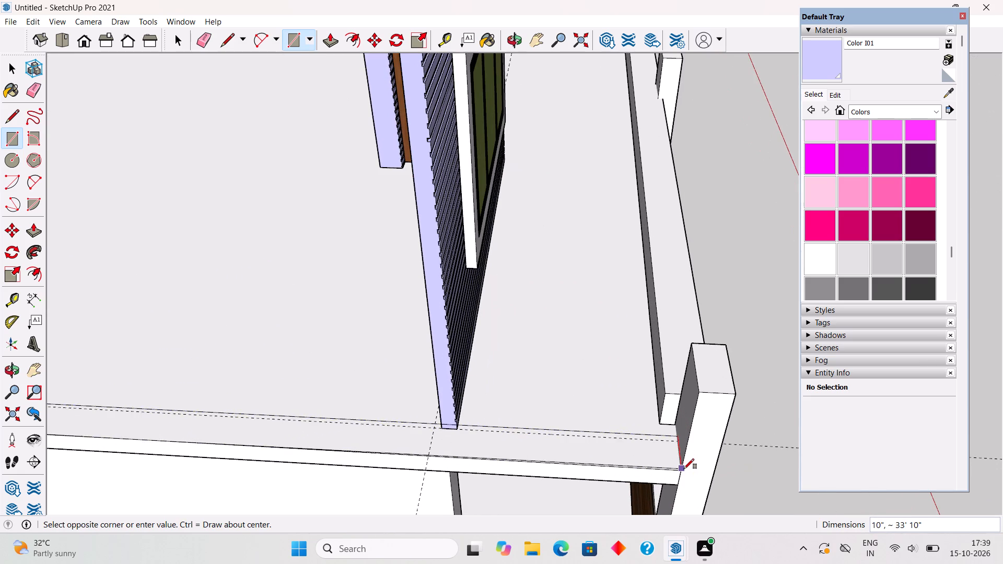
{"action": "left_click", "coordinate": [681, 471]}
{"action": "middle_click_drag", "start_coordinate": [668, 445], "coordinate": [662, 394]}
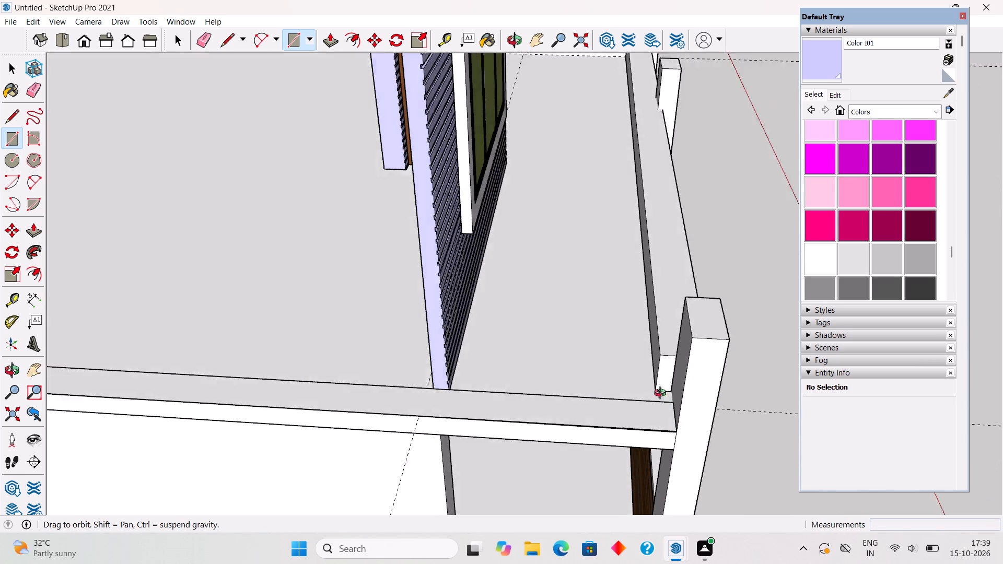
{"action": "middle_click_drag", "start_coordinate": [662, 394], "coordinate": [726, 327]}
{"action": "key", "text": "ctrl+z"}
Draw a 10" by 33' 10" rectangle along the upper floor slab's outer side edge, from the front post to the guide's far end.
{"action": "scroll", "coordinate": [726, 327], "scroll_direction": "down", "scroll_amount": 4}
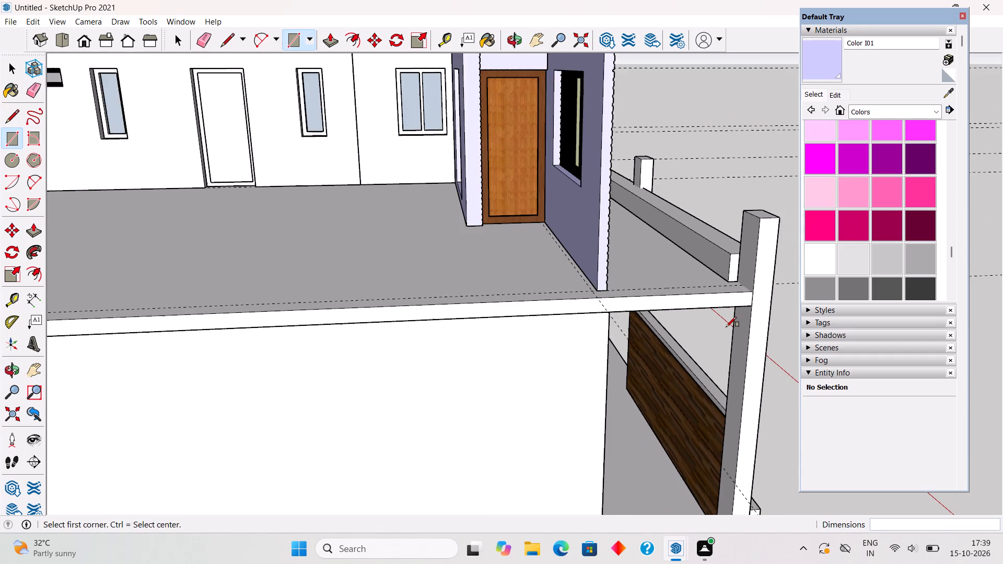
{"action": "left_click", "coordinate": [752, 297]}
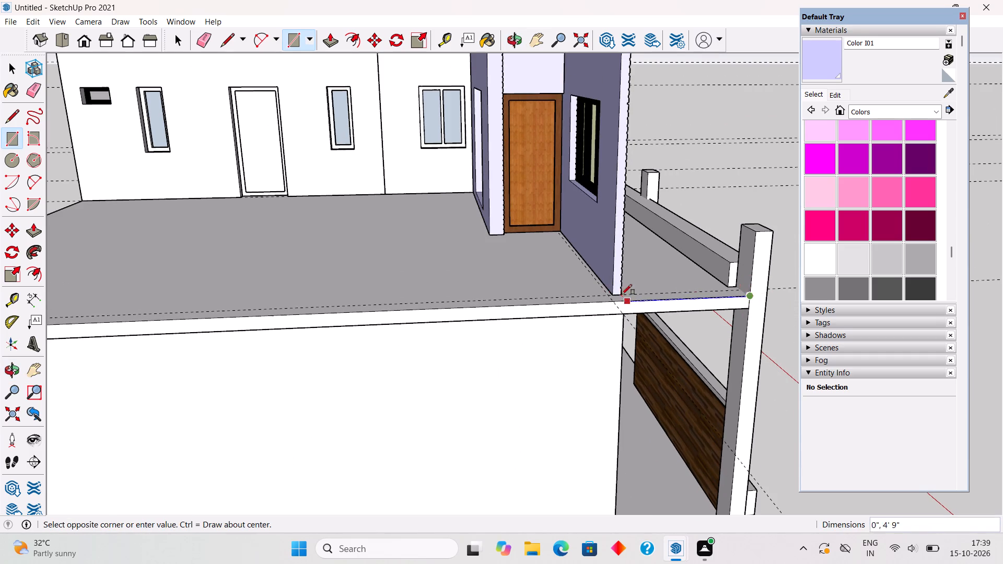
{"action": "scroll", "coordinate": [514, 290], "scroll_direction": "down", "scroll_amount": 8}
{"action": "scroll", "coordinate": [204, 302], "scroll_direction": "up", "scroll_amount": 4}
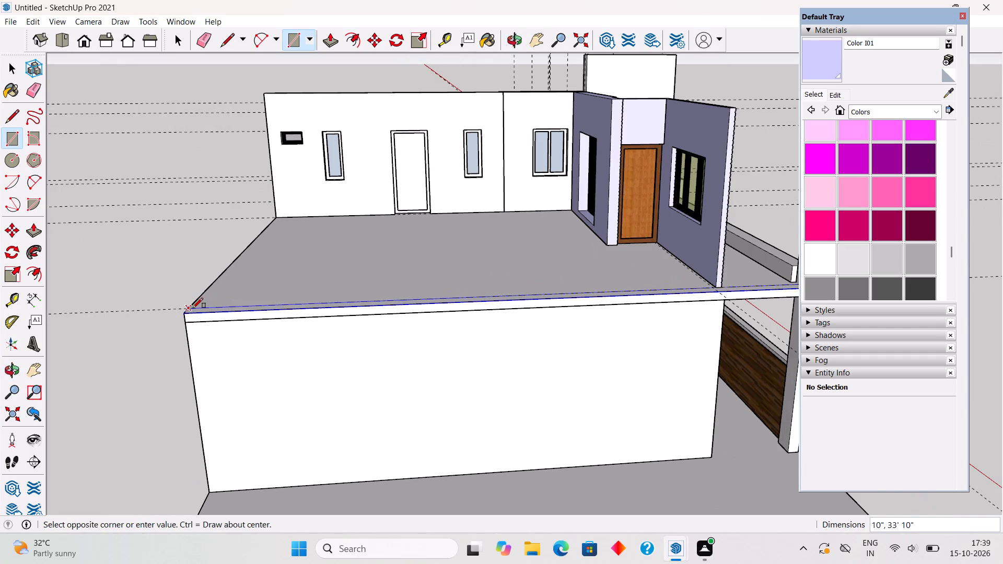
{"action": "scroll", "coordinate": [185, 307], "scroll_direction": "up", "scroll_amount": 5}
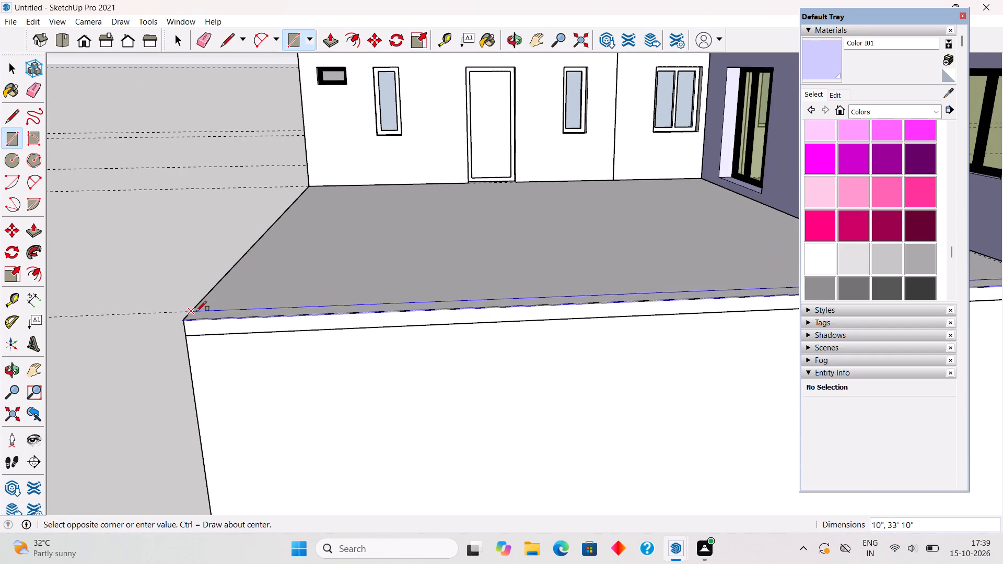
{"action": "left_click", "coordinate": [196, 311]}
{"action": "middle_click_drag", "start_coordinate": [193, 300], "coordinate": [134, 312]}
{"action": "scroll", "coordinate": [134, 308], "scroll_direction": "down", "scroll_amount": 2}
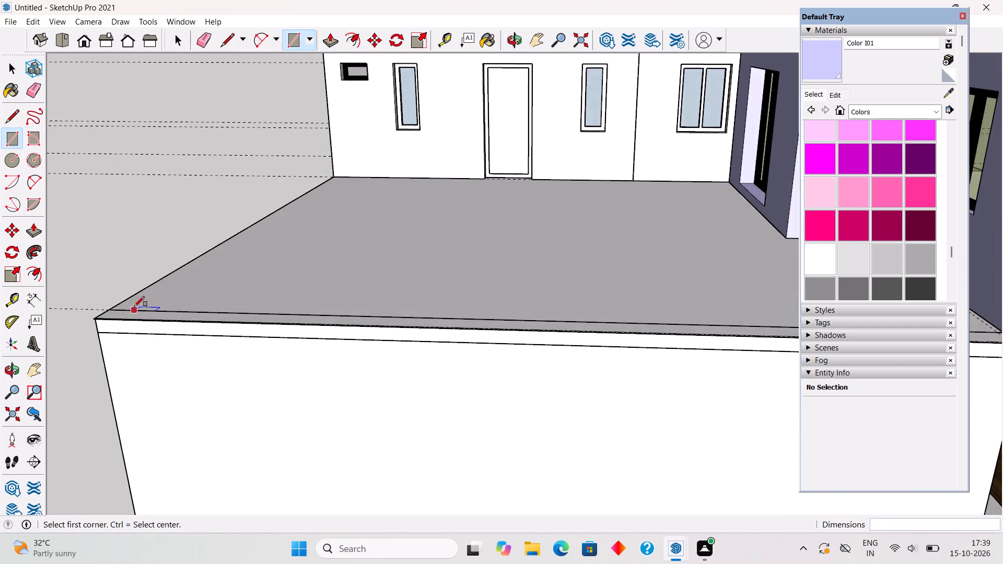
{"action": "scroll", "coordinate": [134, 307], "scroll_direction": "down", "scroll_amount": 3}
{"action": "key", "text": "space"}
Pull the narrow rectangle along the slab's side edge up 10' to form the upper floor's side wall.
{"action": "middle_click_drag", "start_coordinate": [643, 400], "coordinate": [633, 481]}
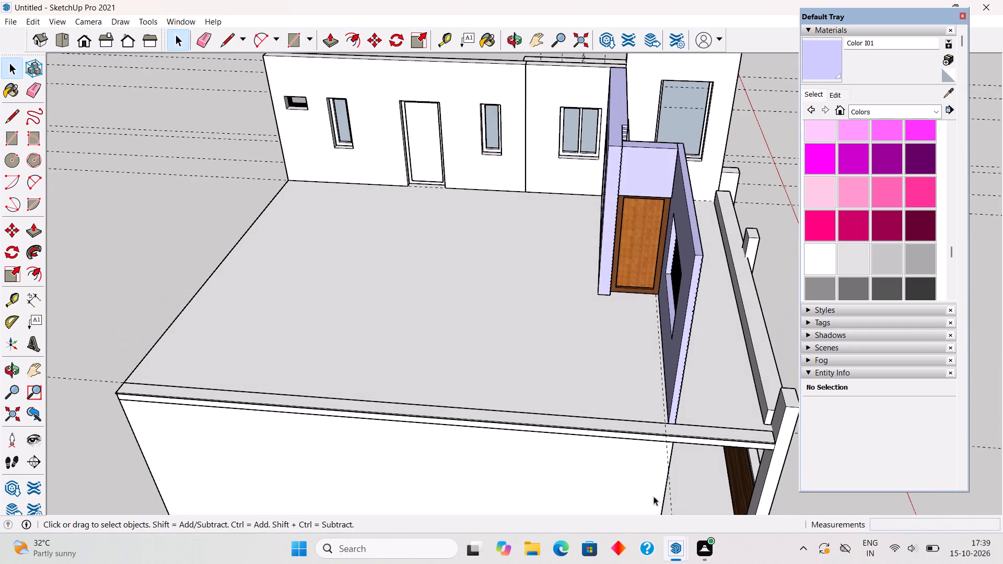
{"action": "middle_click", "coordinate": [741, 436]}
{"action": "scroll", "coordinate": [741, 436], "scroll_direction": "up", "scroll_amount": 13}
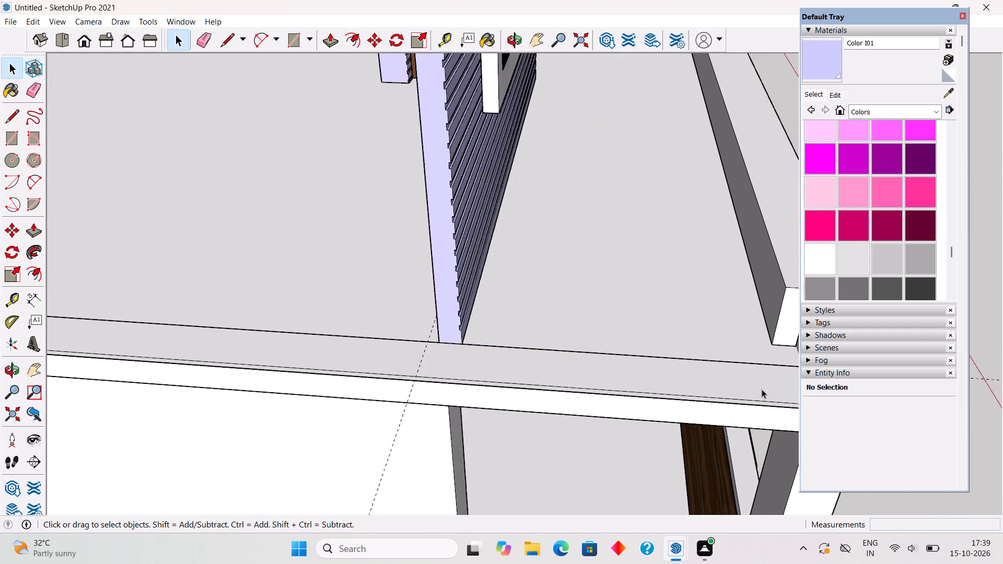
{"action": "scroll", "coordinate": [762, 389], "scroll_direction": "up", "scroll_amount": 2}
{"action": "middle_click_drag", "start_coordinate": [745, 308], "coordinate": [698, 222]}
{"action": "scroll", "coordinate": [717, 271], "scroll_direction": "up", "scroll_amount": 2}
{"action": "middle_click_drag", "start_coordinate": [719, 273], "coordinate": [651, 491]}
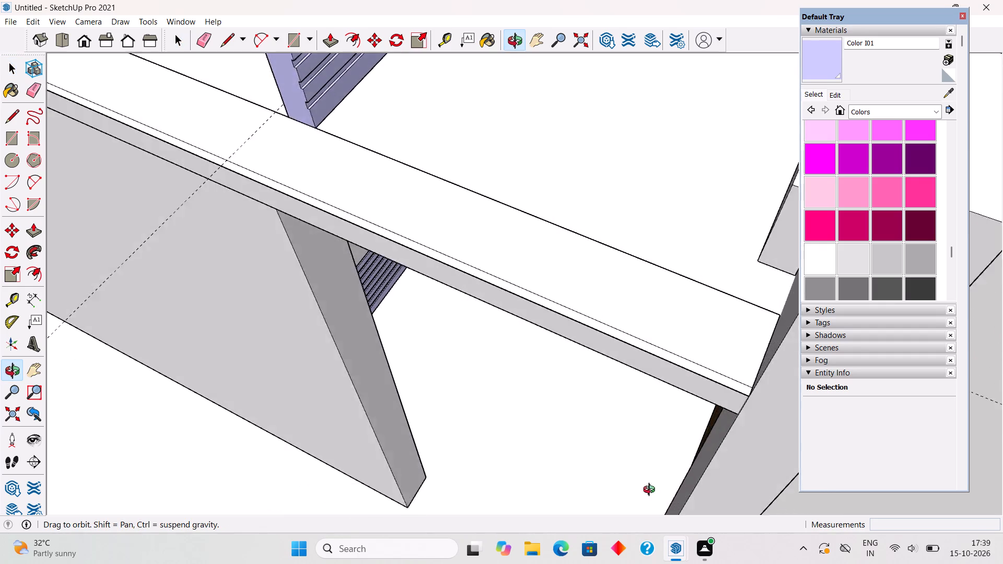
{"action": "middle_click_drag", "start_coordinate": [651, 491], "coordinate": [647, 506]}
{"action": "middle_click_drag", "start_coordinate": [723, 392], "coordinate": [690, 451]}
{"action": "scroll", "coordinate": [713, 444], "scroll_direction": "up", "scroll_amount": 2}
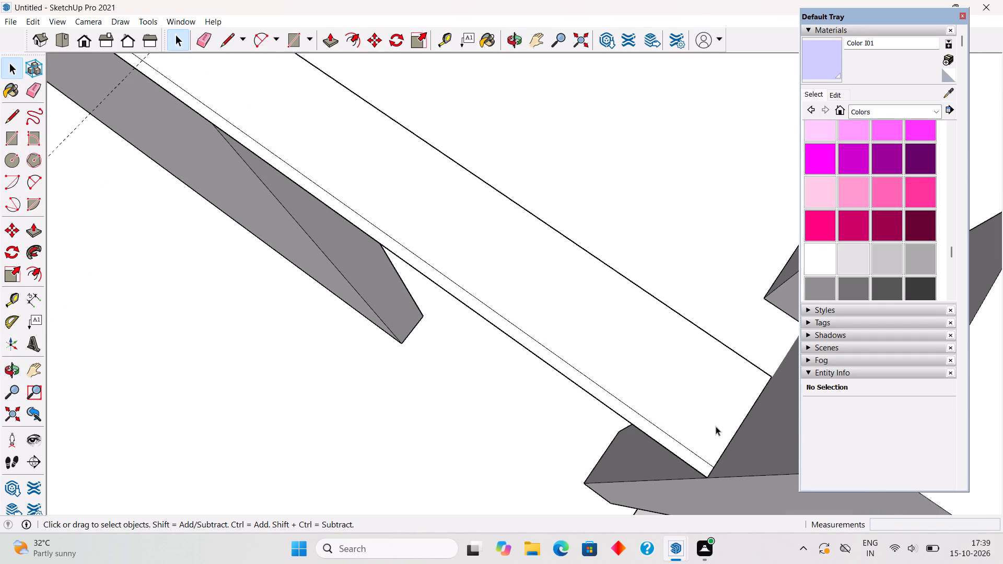
{"action": "left_click", "coordinate": [716, 425]}
{"action": "key", "text": "p"}
{"action": "left_click", "coordinate": [716, 425]}
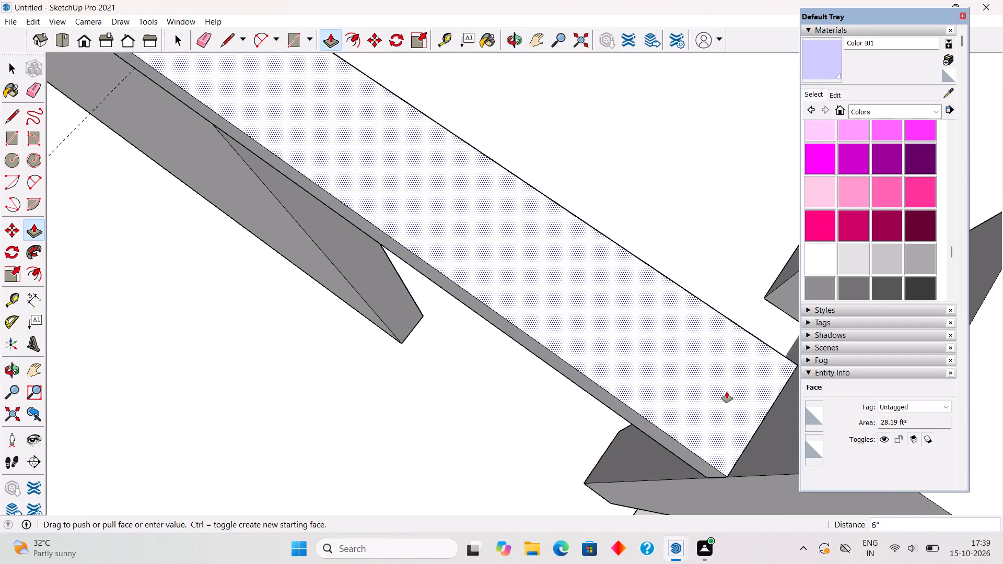
{"action": "scroll", "coordinate": [732, 368], "scroll_direction": "down", "scroll_amount": 12}
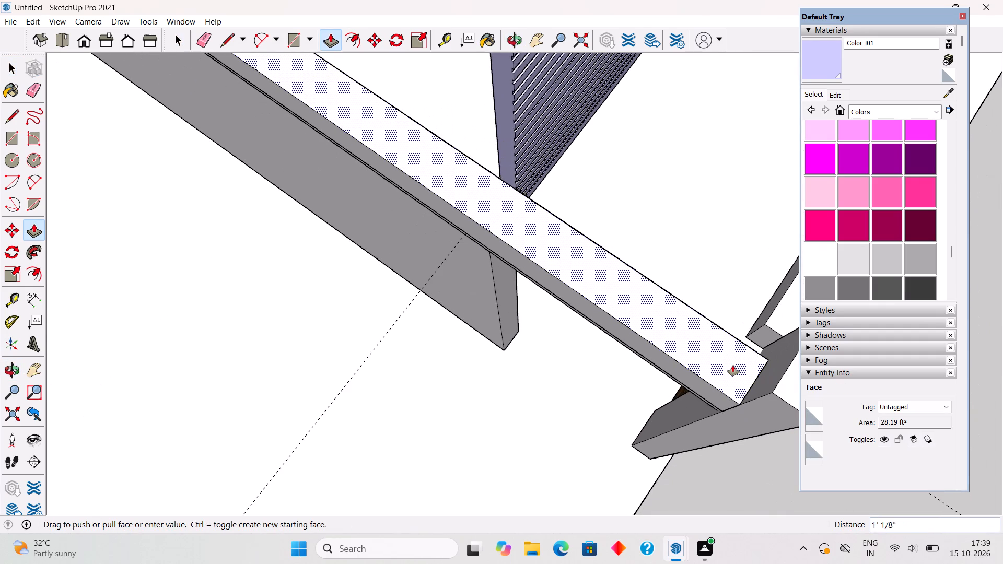
{"action": "scroll", "coordinate": [733, 365], "scroll_direction": "down", "scroll_amount": 3}
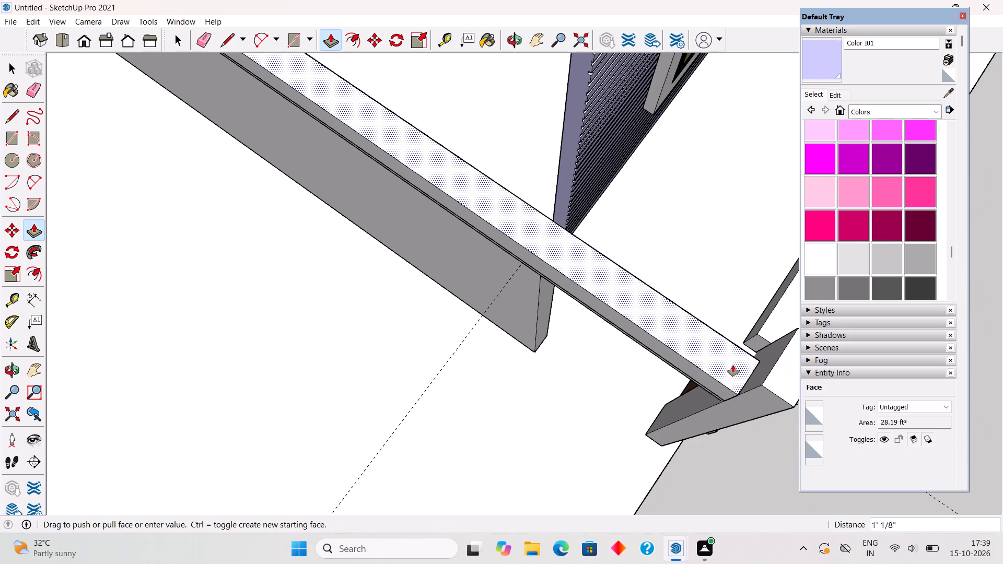
{"action": "type", "text": "10'"}
{"action": "key", "text": "Return"}
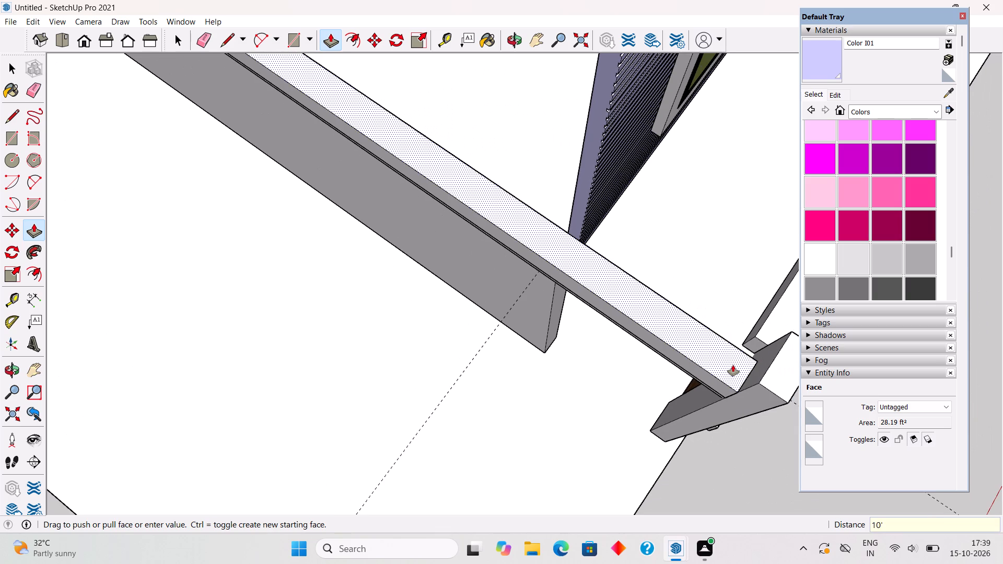
{"action": "key", "text": "space"}
Push the upper side wall's outer face 1" inward, in line with the ground-floor wall's outer face.
{"action": "scroll", "coordinate": [733, 366], "scroll_direction": "down", "scroll_amount": 7}
{"action": "middle_click_drag", "start_coordinate": [709, 275], "coordinate": [776, 127]}
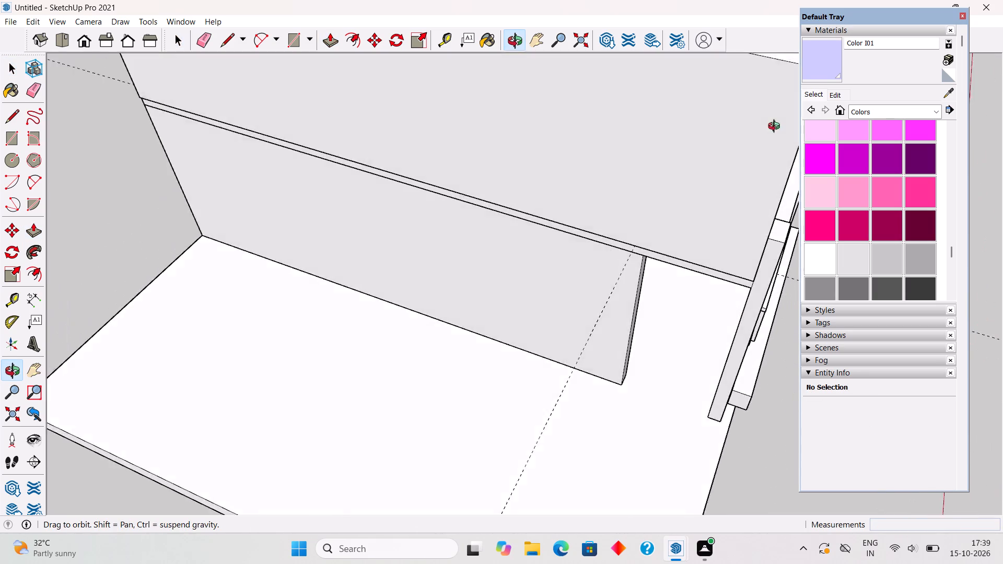
{"action": "middle_click_drag", "start_coordinate": [776, 127], "coordinate": [787, 103]}
{"action": "middle_click_drag", "start_coordinate": [720, 201], "coordinate": [681, 23]}
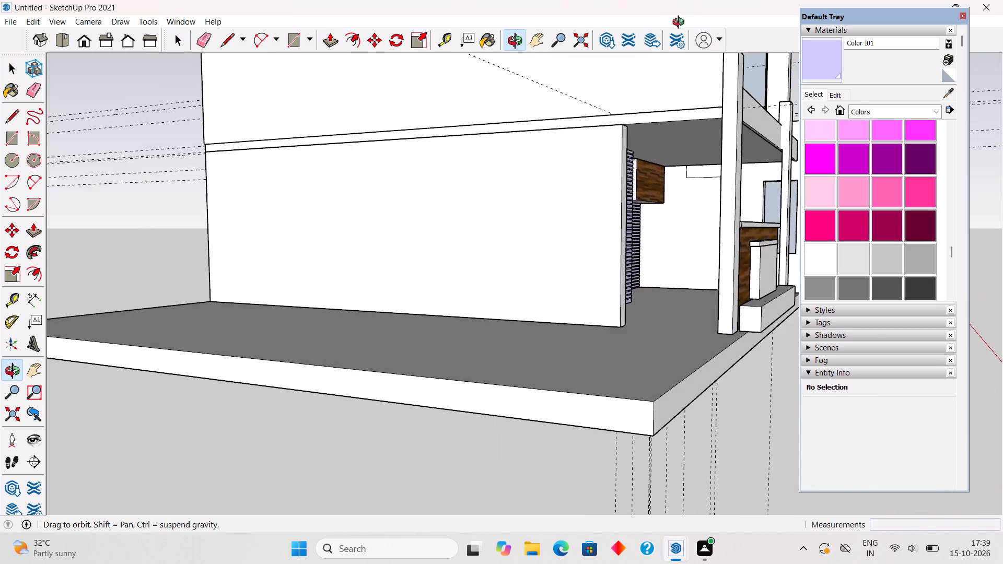
{"action": "middle_click_drag", "start_coordinate": [681, 23], "coordinate": [559, 160]}
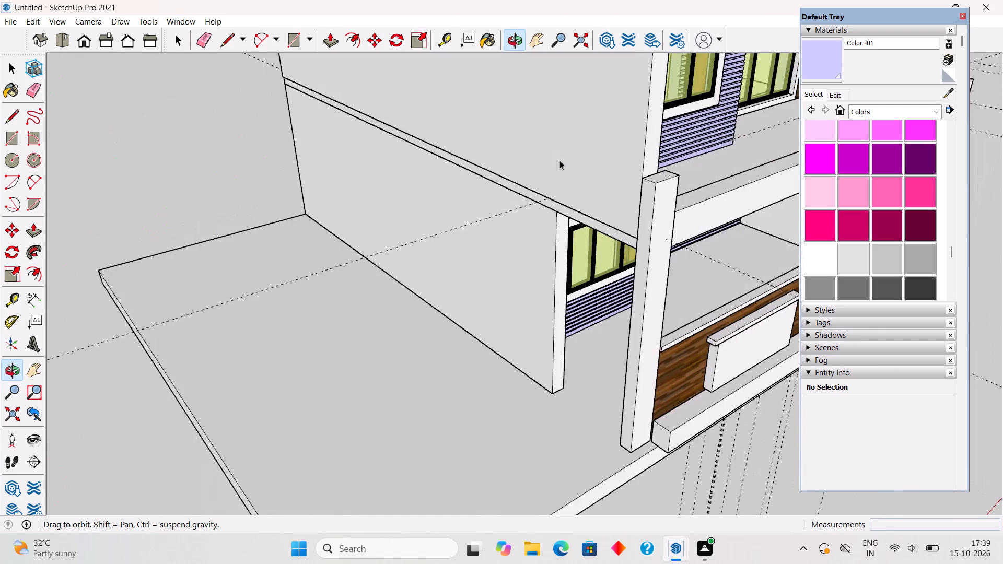
{"action": "scroll", "coordinate": [564, 185], "scroll_direction": "up", "scroll_amount": 6}
{"action": "scroll", "coordinate": [644, 197], "scroll_direction": "up", "scroll_amount": 1}
{"action": "double_click", "coordinate": [644, 198]}
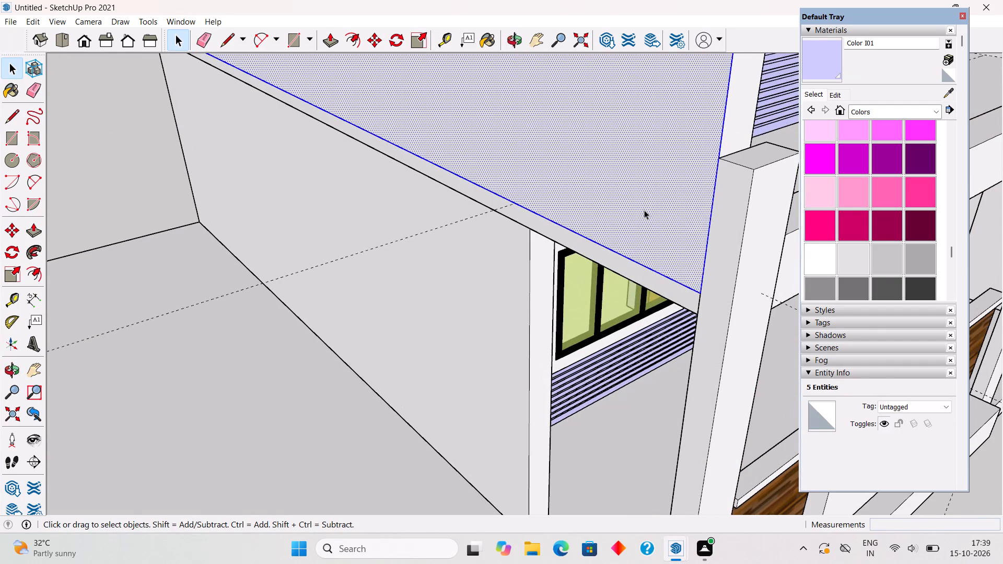
{"action": "key", "text": "semicolon"}
{"action": "key", "text": "p"}
{"action": "left_click", "coordinate": [644, 210]}
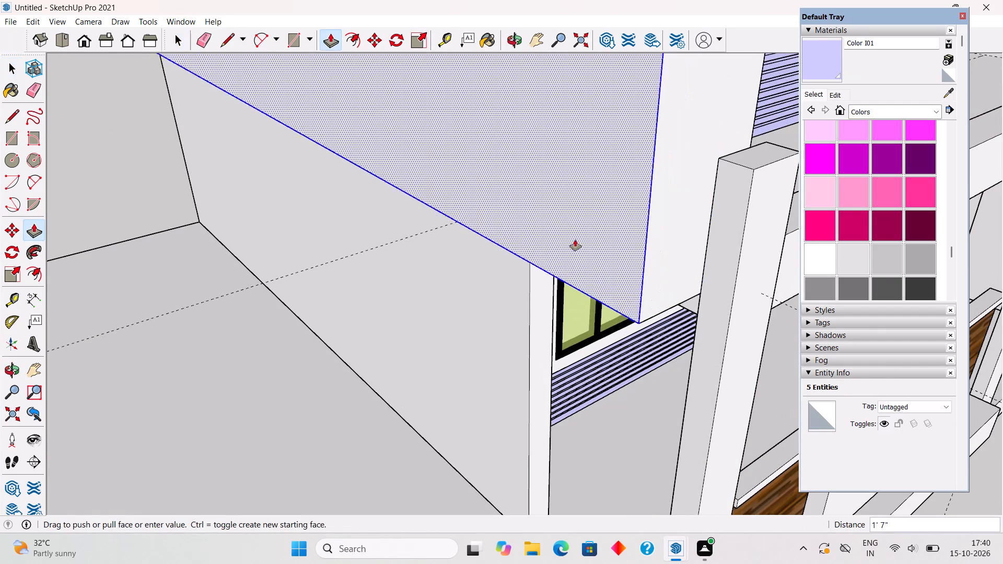
{"action": "middle_click_drag", "start_coordinate": [646, 232], "coordinate": [842, 173]}
{"action": "left_click", "coordinate": [587, 291]}
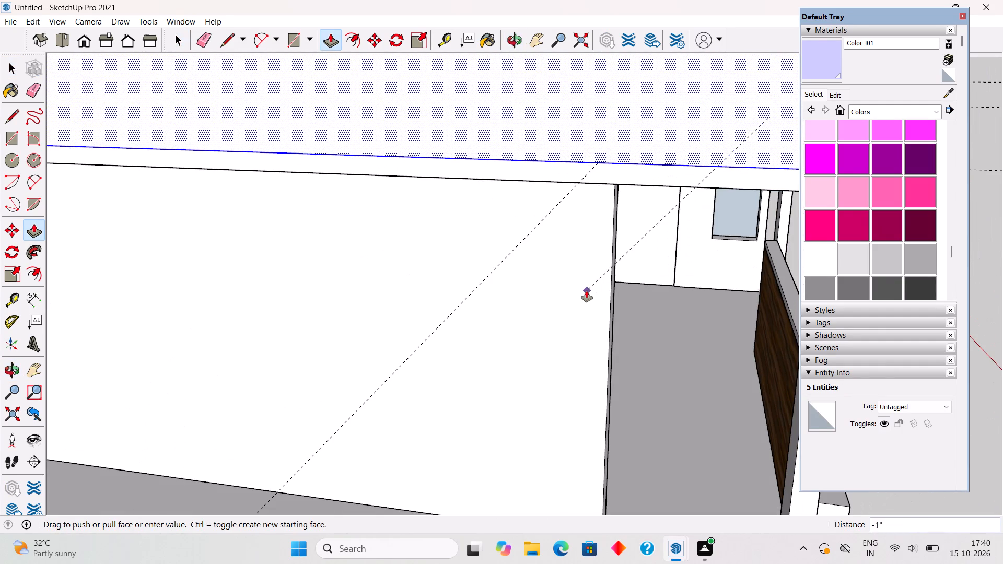
{"action": "scroll", "coordinate": [594, 287], "scroll_direction": "down", "scroll_amount": 6}
{"action": "key", "text": "space"}
Make a group of all the upper side wall's faces and edges.
{"action": "triple_click", "coordinate": [649, 181]}
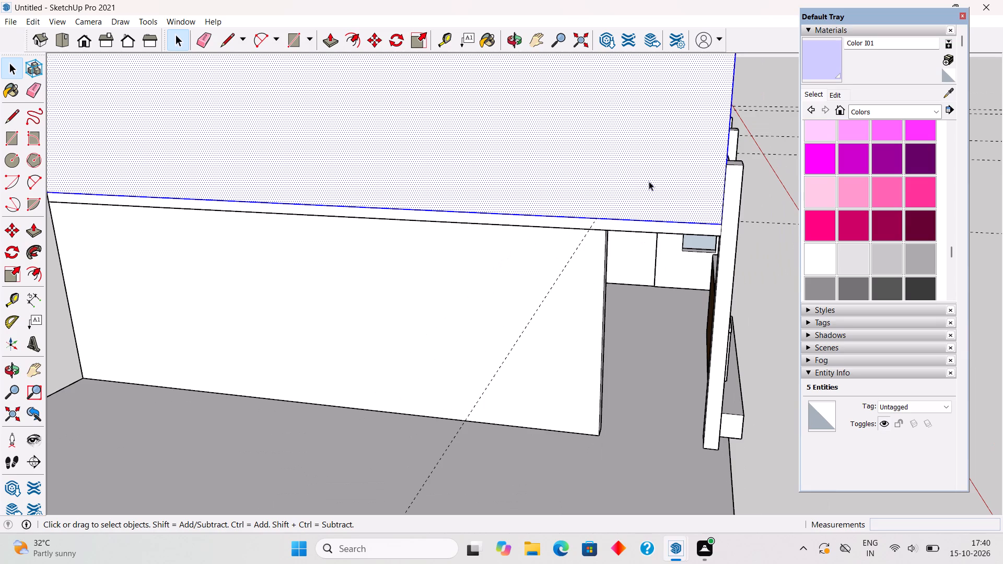
{"action": "right_click", "coordinate": [649, 181]}
{"action": "left_click", "coordinate": [689, 296]}
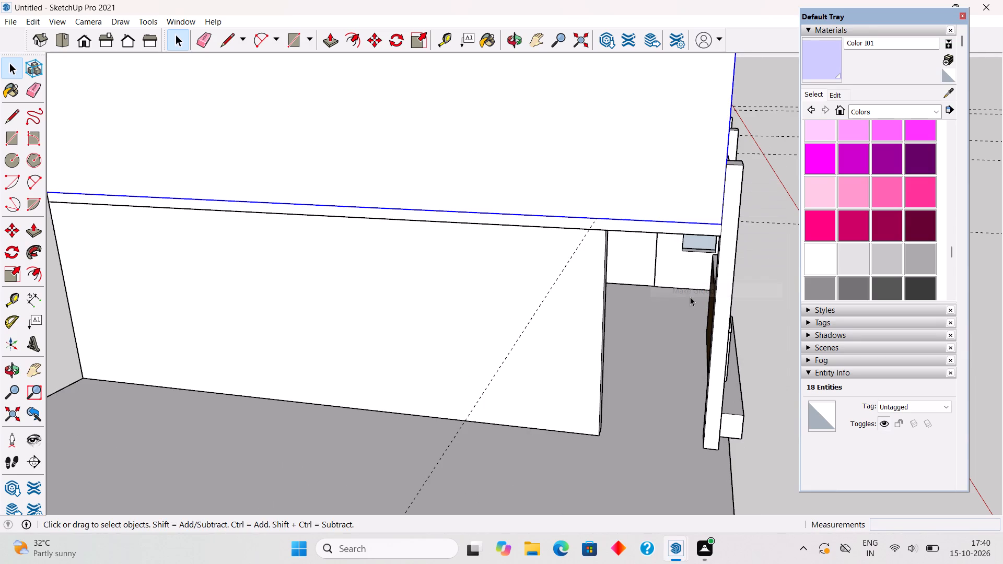
{"action": "left_click", "coordinate": [752, 384]}
Examine the house with the upper side wall from the outer side and from the front, around the porch and front beam.
{"action": "scroll", "coordinate": [651, 267], "scroll_direction": "down", "scroll_amount": 5}
{"action": "middle_click_drag", "start_coordinate": [682, 239], "coordinate": [542, 193]}
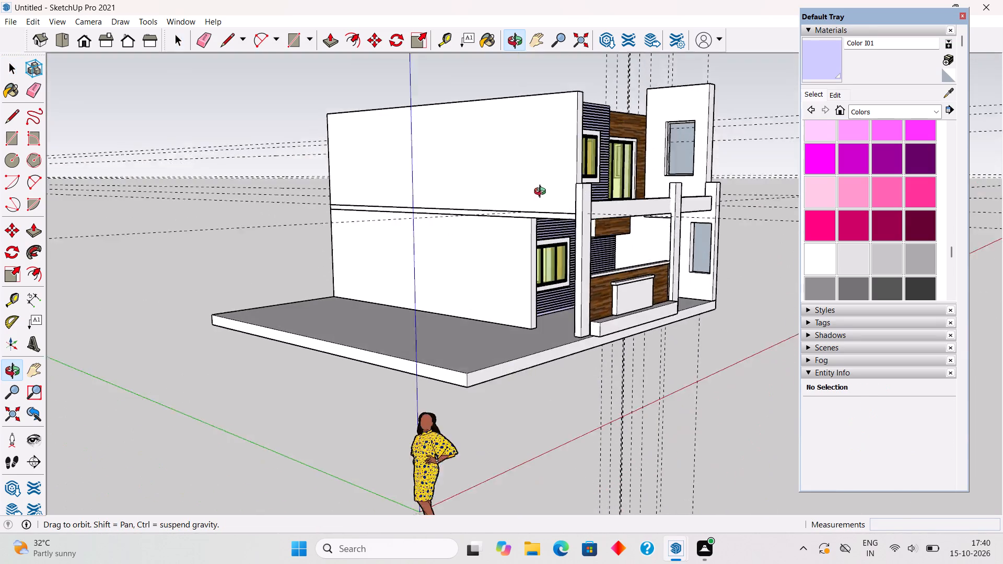
{"action": "middle_click_drag", "start_coordinate": [542, 193], "coordinate": [442, 243]}
{"action": "scroll", "coordinate": [459, 301], "scroll_direction": "up", "scroll_amount": 10}
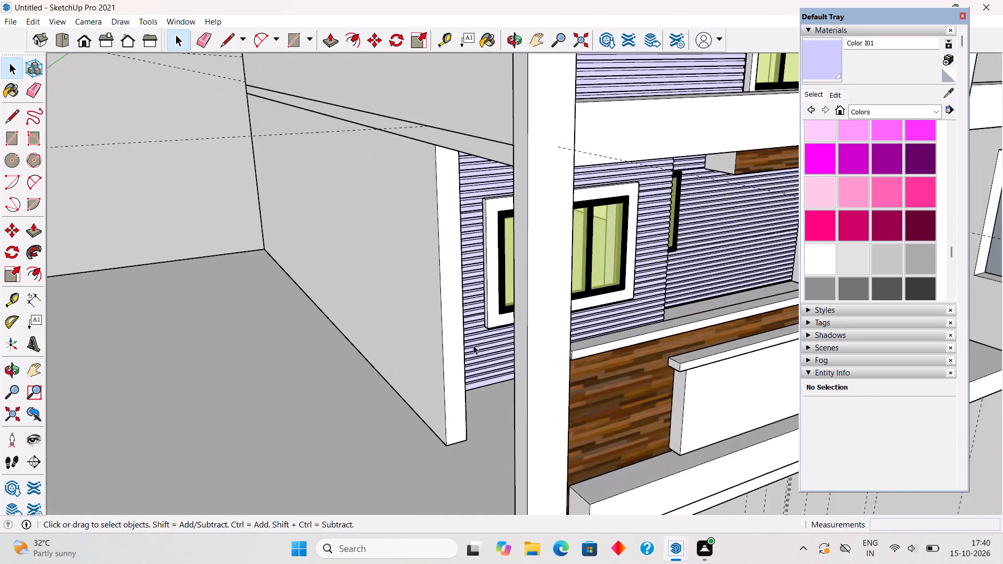
{"action": "middle_click_drag", "start_coordinate": [537, 360], "coordinate": [173, 351]}
{"action": "scroll", "coordinate": [174, 350], "scroll_direction": "down", "scroll_amount": 4}
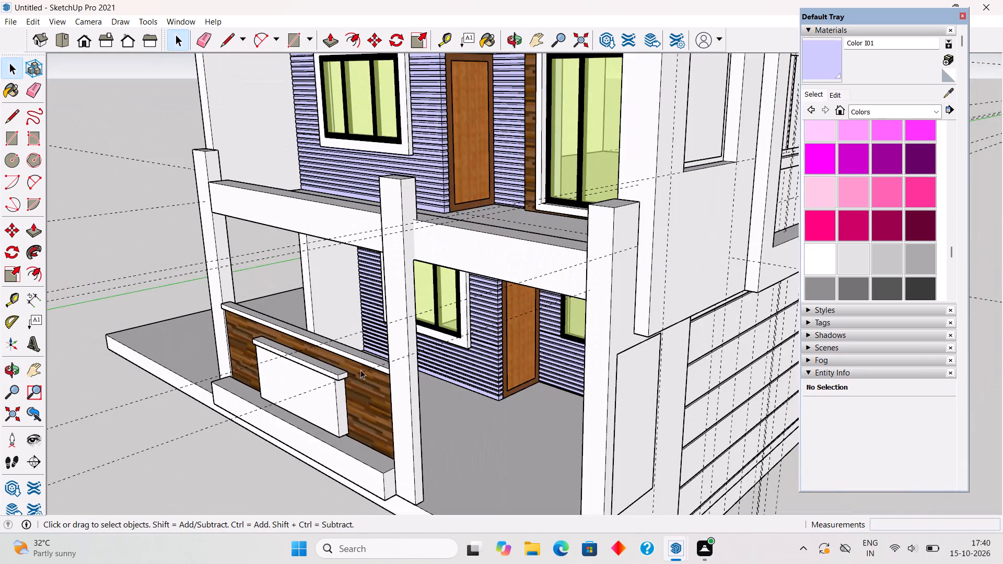
{"action": "middle_click_drag", "start_coordinate": [574, 408], "coordinate": [806, 412]}
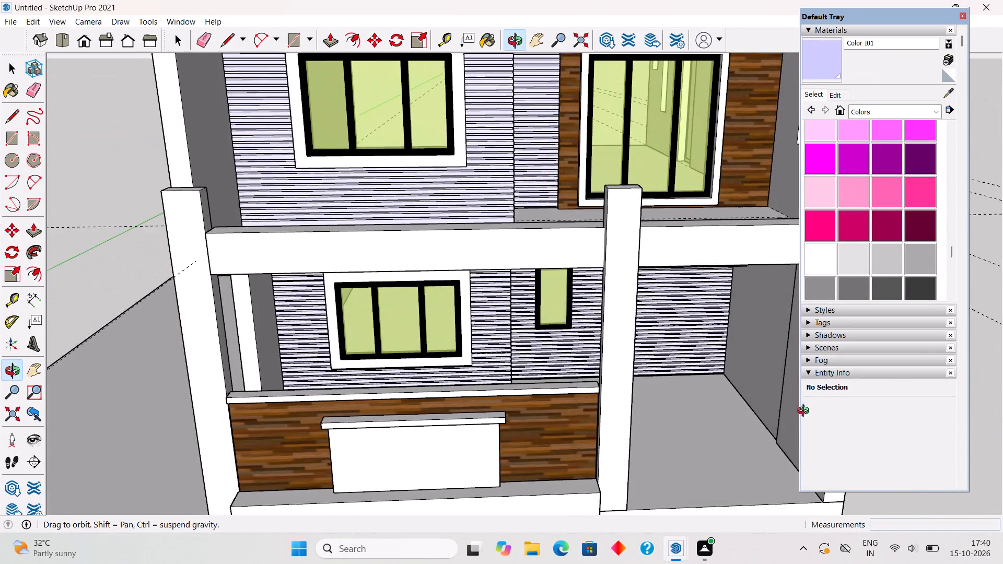
{"action": "middle_click_drag", "start_coordinate": [806, 412], "coordinate": [809, 403]}
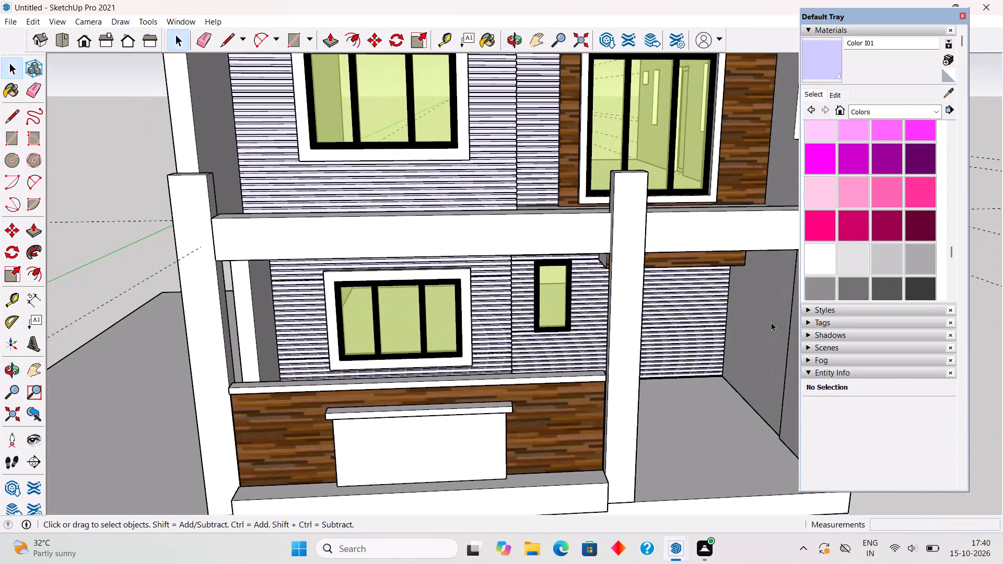
Place a vertical guide along the upper wood-clad wall's side edge, where it meets the side wall beside the large window.
{"action": "key", "text": "t"}
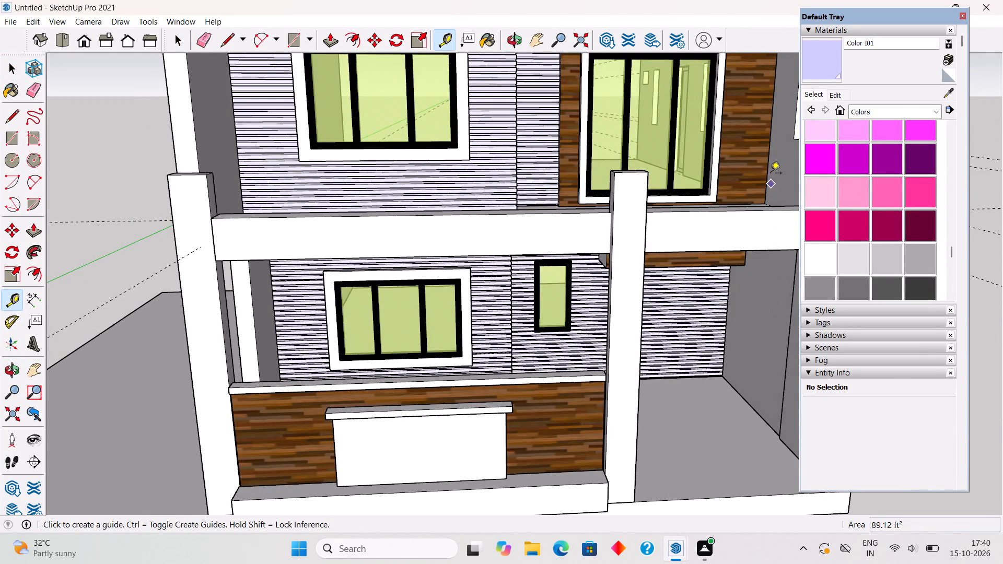
{"action": "double_click", "coordinate": [771, 166]}
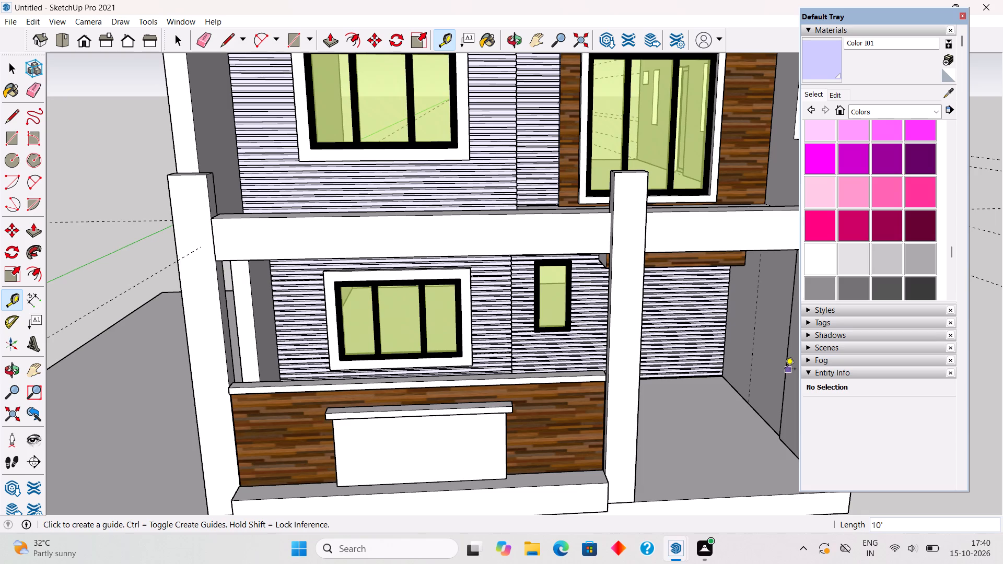
{"action": "key", "text": "g"}
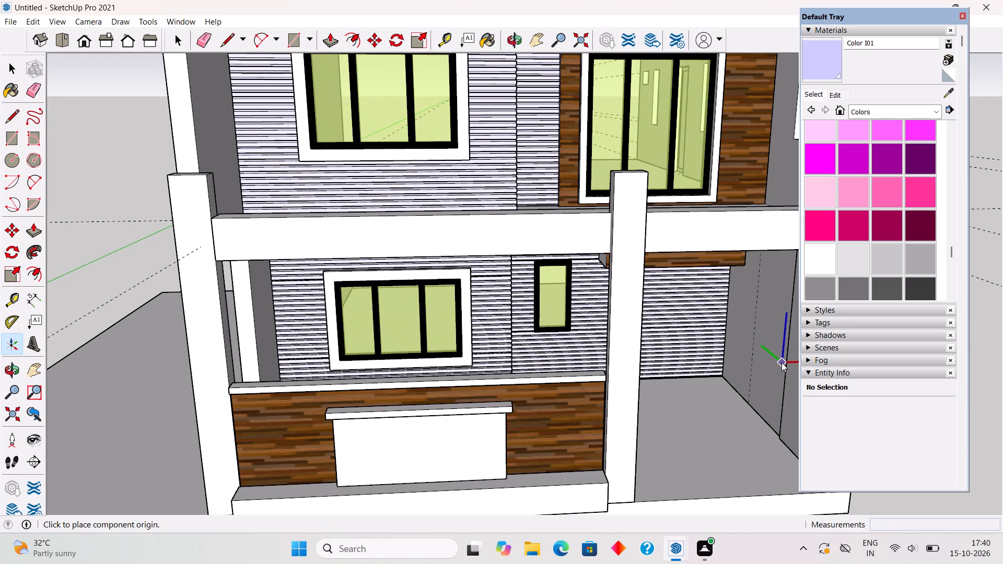
{"action": "key", "text": "space"}
Move the ground-floor front walls, with their door, small window and three-pane window parts, 3' 10" forward to the vertical guide.
{"action": "scroll", "coordinate": [747, 379], "scroll_direction": "down", "scroll_amount": 4}
{"action": "middle_click_drag", "start_coordinate": [725, 343], "coordinate": [659, 285]}
{"action": "left_click", "coordinate": [674, 347]}
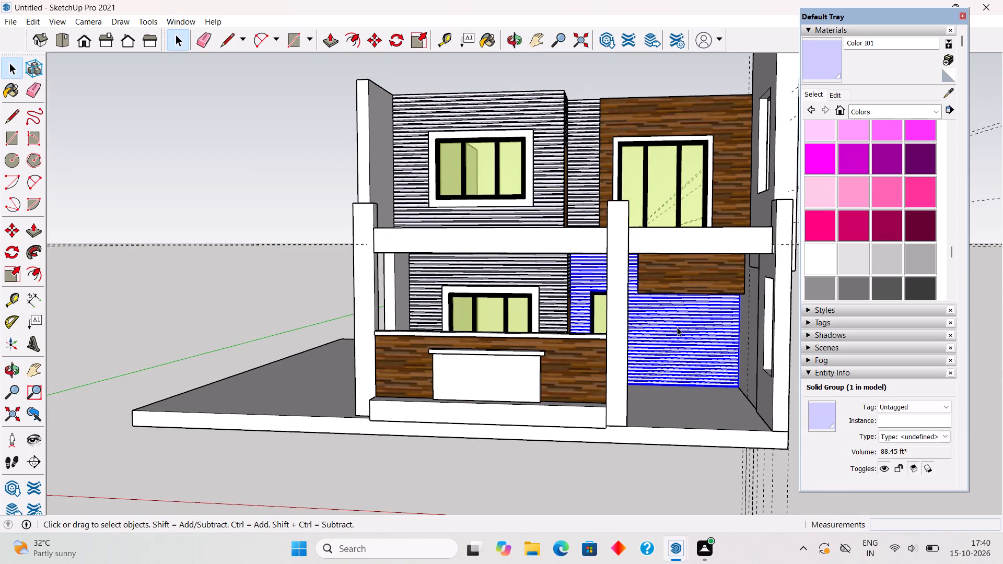
{"action": "scroll", "coordinate": [662, 293], "scroll_direction": "up", "scroll_amount": 4, "text": "shift"}
{"action": "left_click", "coordinate": [664, 258], "text": "shift"}
{"action": "scroll", "coordinate": [567, 331], "scroll_direction": "up", "scroll_amount": 2, "text": "shift"}
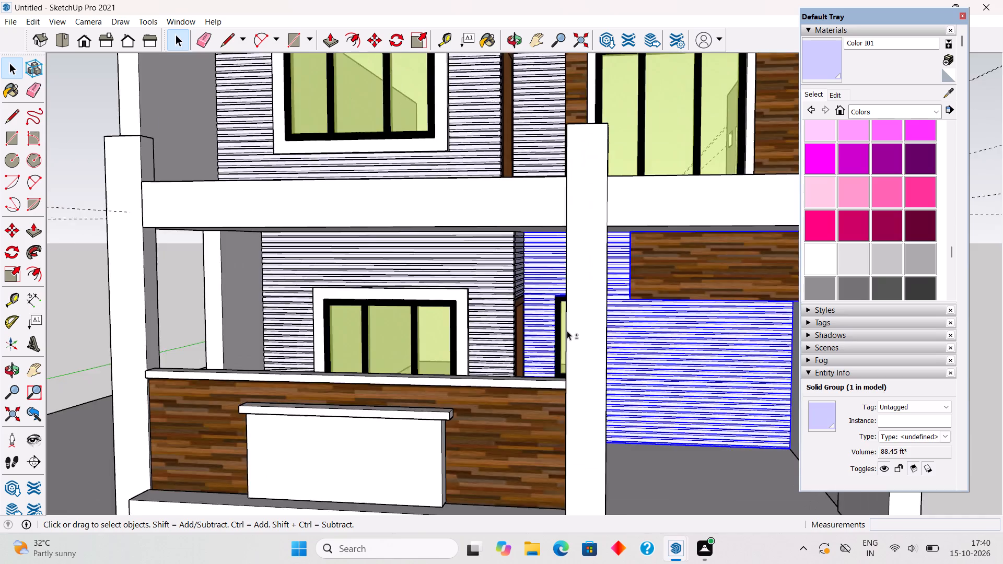
{"action": "scroll", "coordinate": [567, 331], "scroll_direction": "up", "scroll_amount": 8, "text": "shift"}
{"action": "middle_click_drag", "start_coordinate": [567, 324], "coordinate": [613, 378], "text": "shift"}
{"action": "left_click", "coordinate": [631, 374], "text": "shift"}
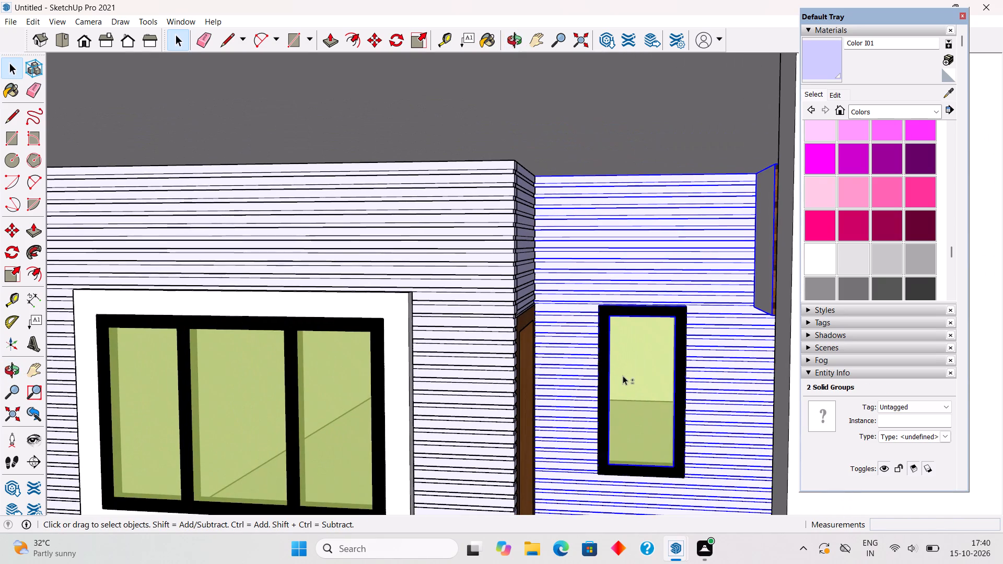
{"action": "left_click", "coordinate": [605, 391], "text": "shift"}
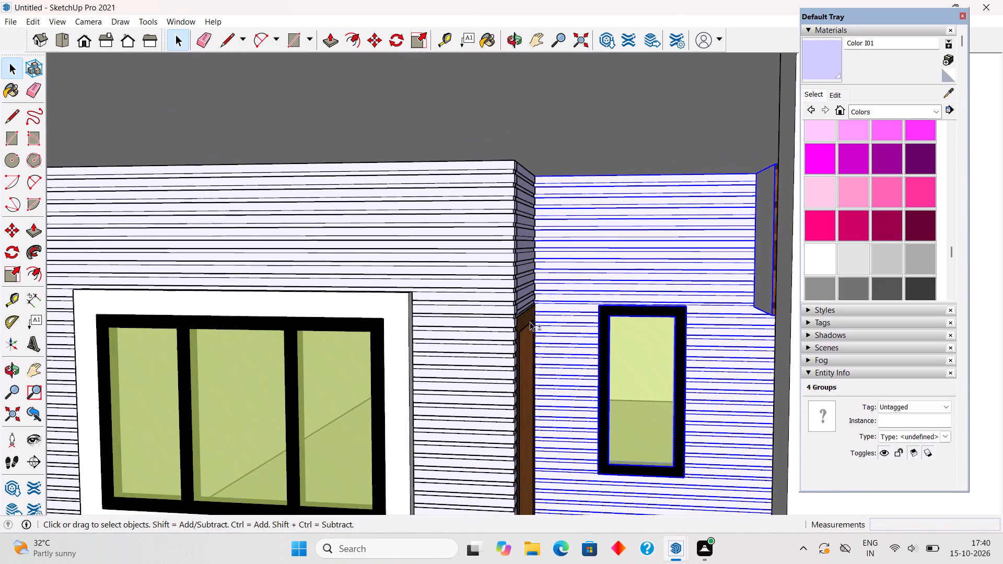
{"action": "left_click", "coordinate": [530, 322], "text": "shift"}
{"action": "left_click", "coordinate": [530, 314], "text": "shift"}
{"action": "left_click", "coordinate": [529, 291], "text": "shift"}
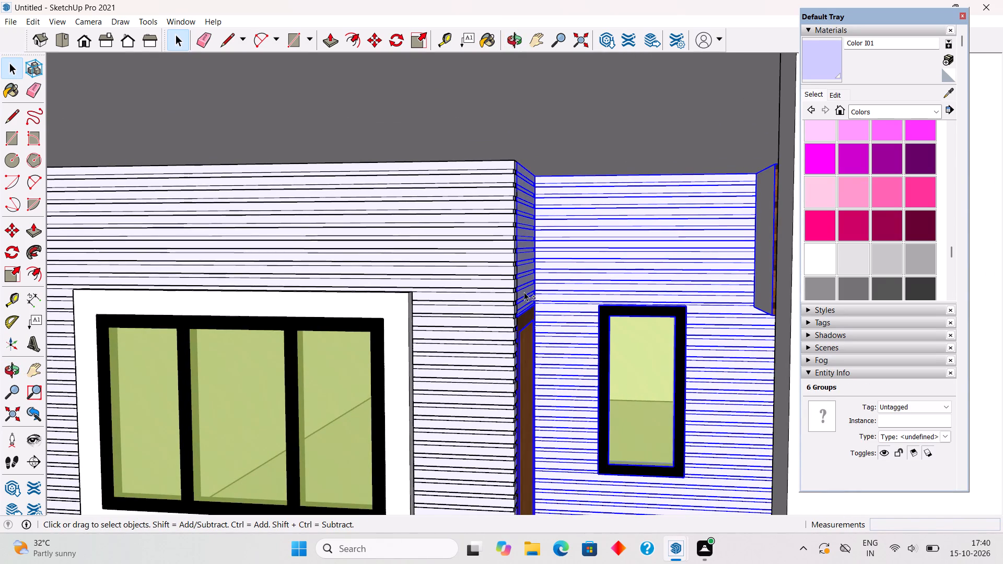
{"action": "left_click", "coordinate": [506, 300], "text": "shift"}
{"action": "left_click", "coordinate": [404, 328], "text": "shift"}
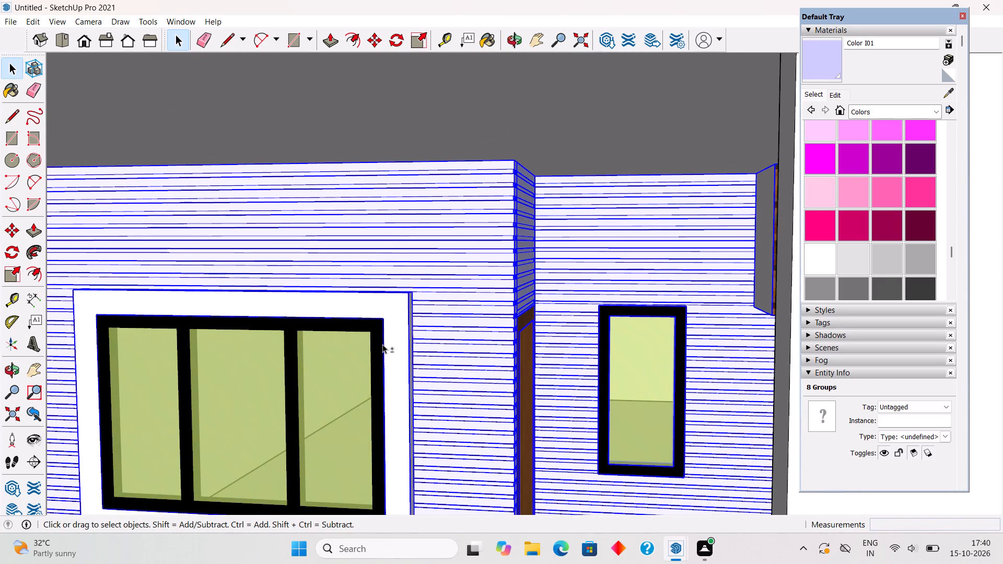
{"action": "left_click", "coordinate": [382, 345], "text": "shift"}
{"action": "left_click", "coordinate": [337, 370], "text": "shift"}
{"action": "left_click", "coordinate": [274, 374], "text": "shift"}
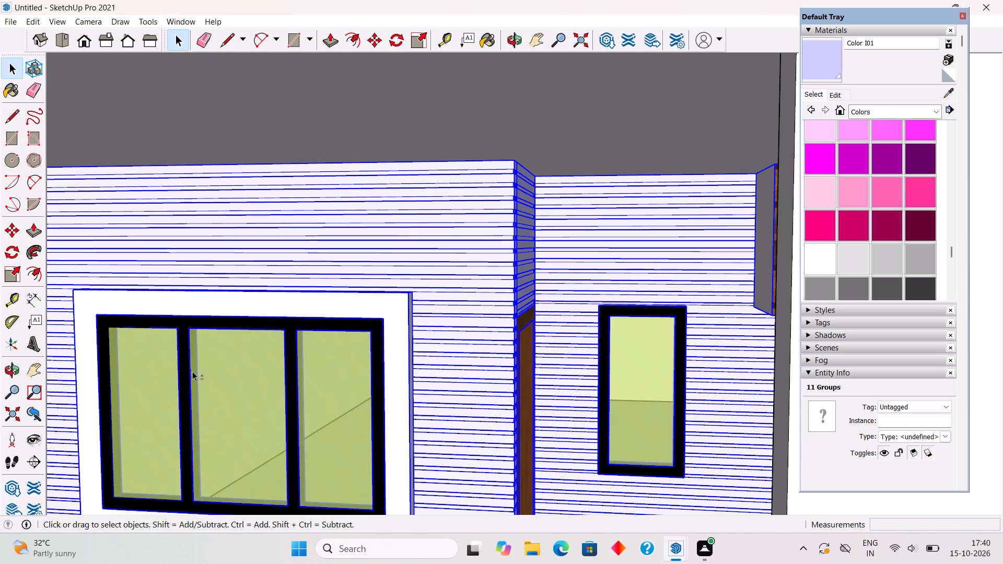
{"action": "left_click", "coordinate": [162, 372], "text": "shift"}
{"action": "left_click", "coordinate": [193, 323], "text": "shift"}
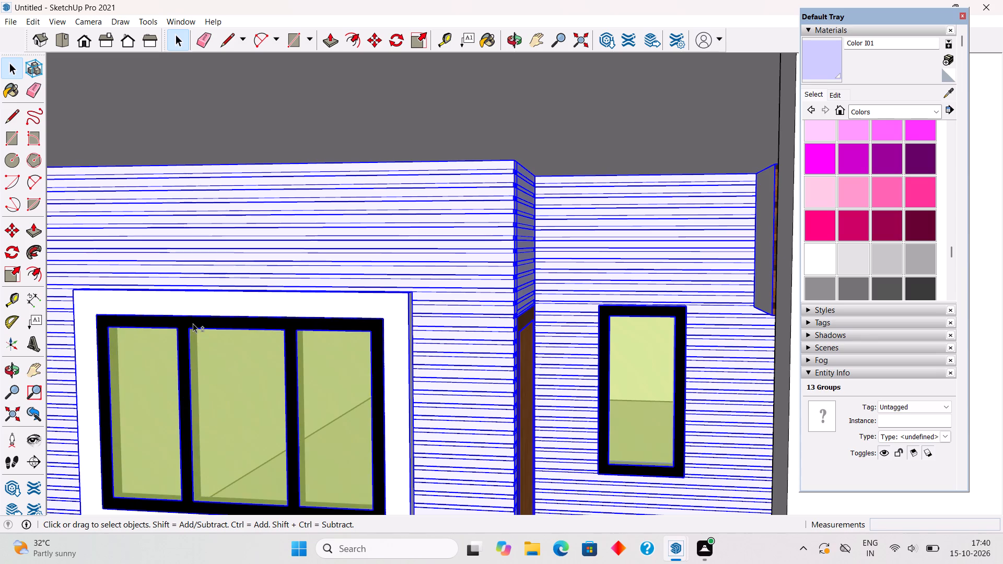
{"action": "scroll", "coordinate": [402, 278], "scroll_direction": "down", "scroll_amount": 12, "text": "shift"}
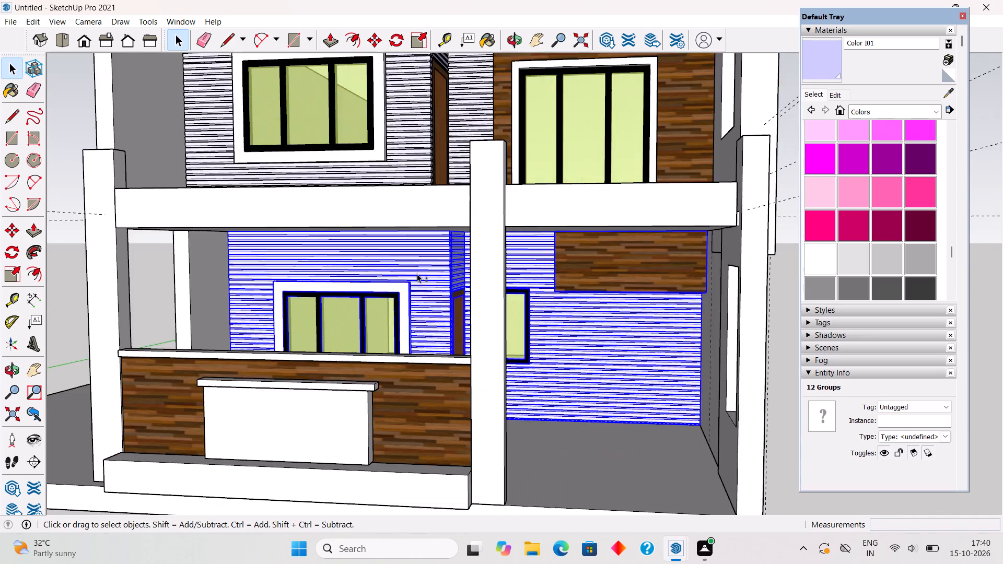
{"action": "scroll", "coordinate": [438, 300], "scroll_direction": "down", "scroll_amount": 4, "text": "shift"}
{"action": "middle_click_drag", "start_coordinate": [576, 394], "coordinate": [614, 457]}
{"action": "scroll", "coordinate": [586, 380], "scroll_direction": "up", "scroll_amount": 8}
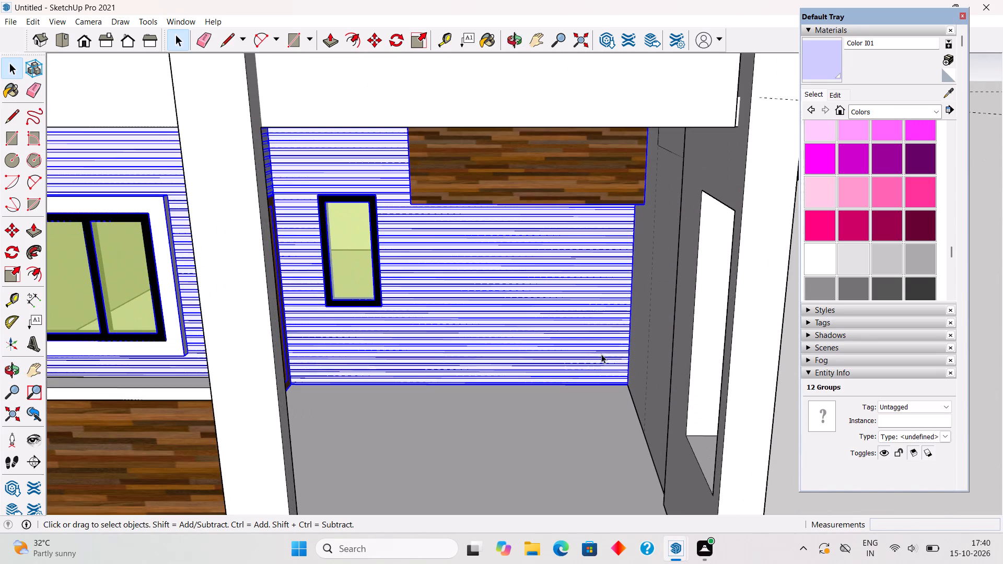
{"action": "key", "text": "m"}
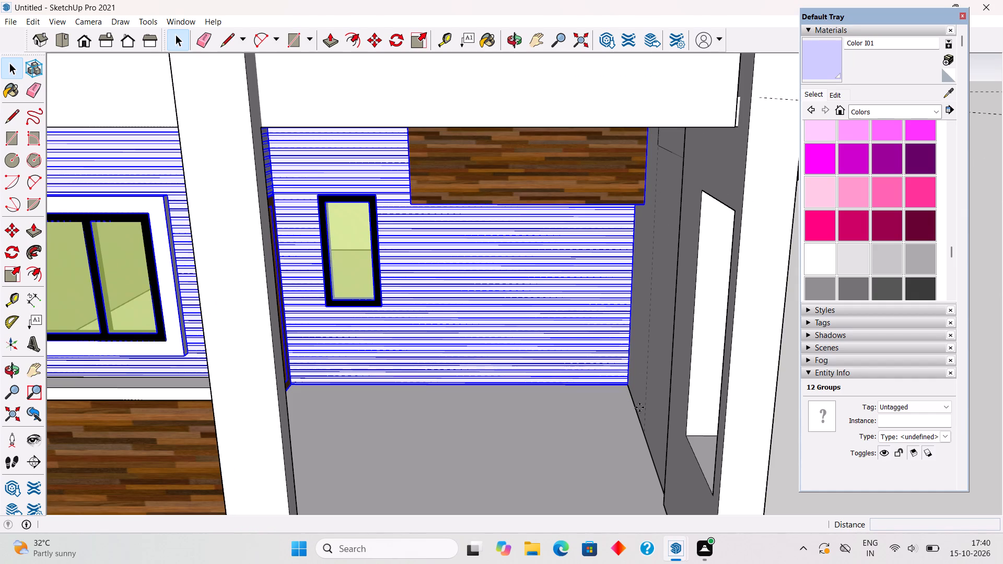
{"action": "left_click", "coordinate": [626, 385]}
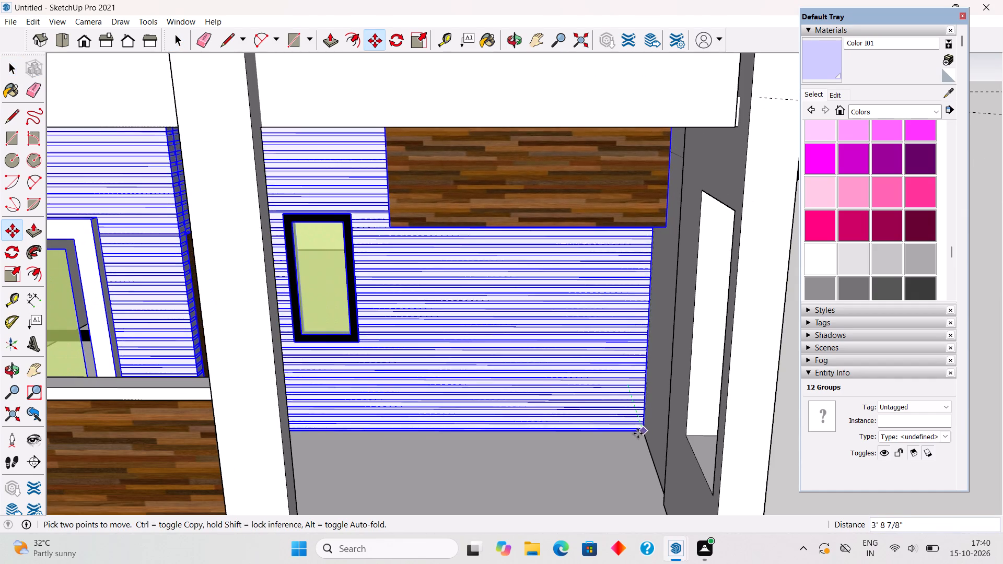
{"action": "left_click", "coordinate": [644, 431]}
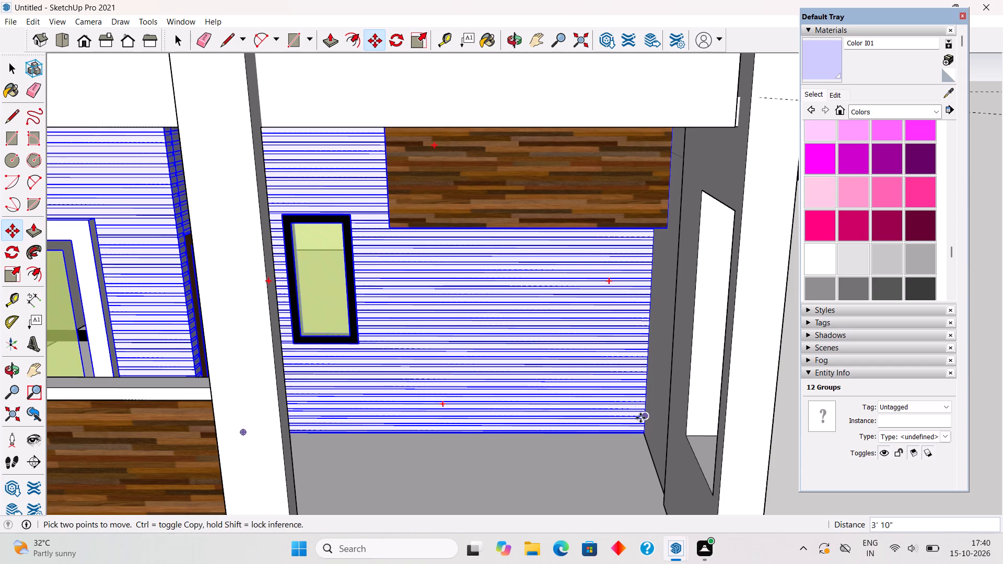
{"action": "scroll", "coordinate": [640, 417], "scroll_direction": "down", "scroll_amount": 9}
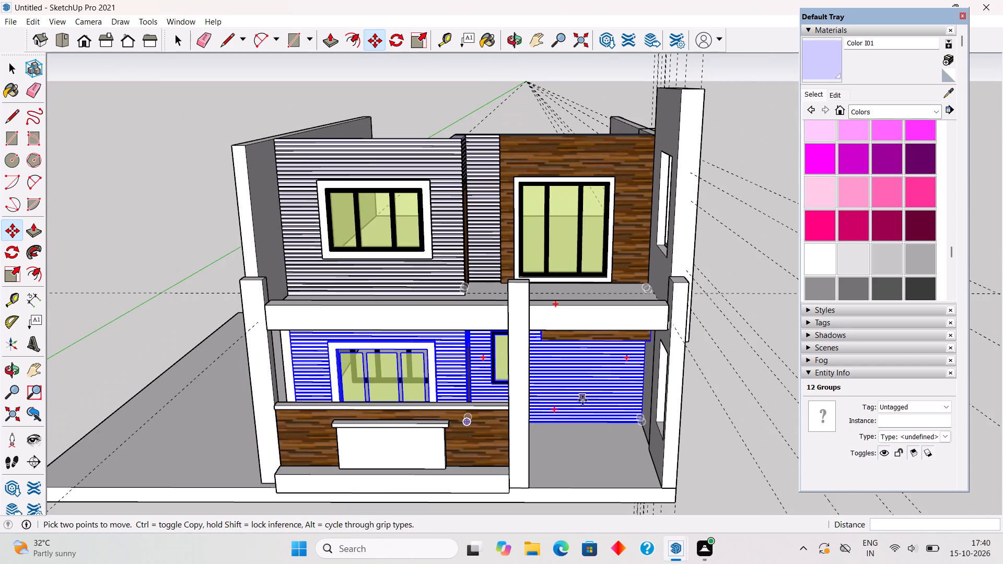
{"action": "key", "text": "space"}
{"action": "scroll", "coordinate": [582, 399], "scroll_direction": "down", "scroll_amount": 2}
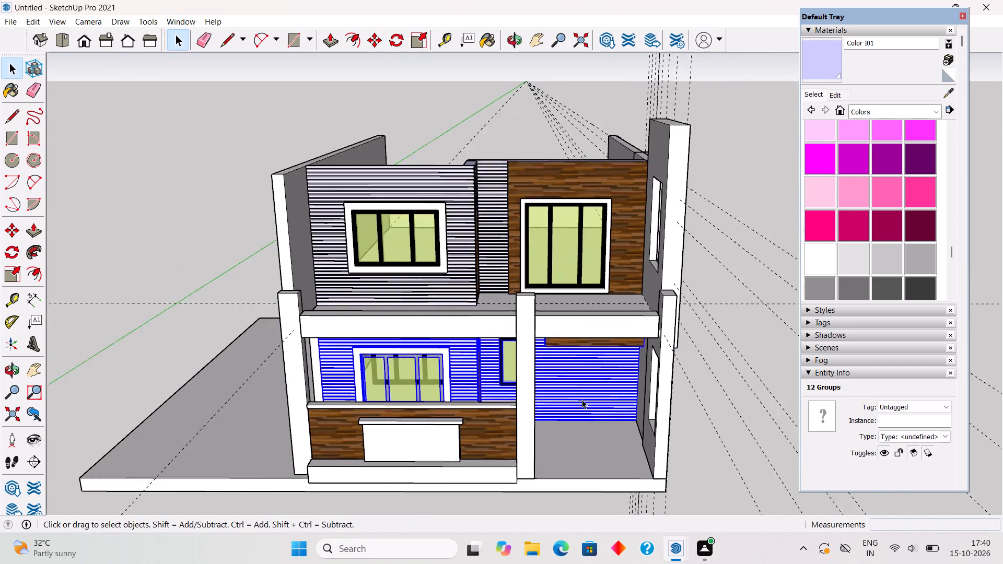
{"action": "scroll", "coordinate": [582, 399], "scroll_direction": "down", "scroll_amount": 2}
{"action": "left_click", "coordinate": [666, 443]}
Move the black frame left behind the ground-floor three-pane window 3' 10" forward, back into its white surround.
{"action": "scroll", "coordinate": [455, 375], "scroll_direction": "up", "scroll_amount": 3}
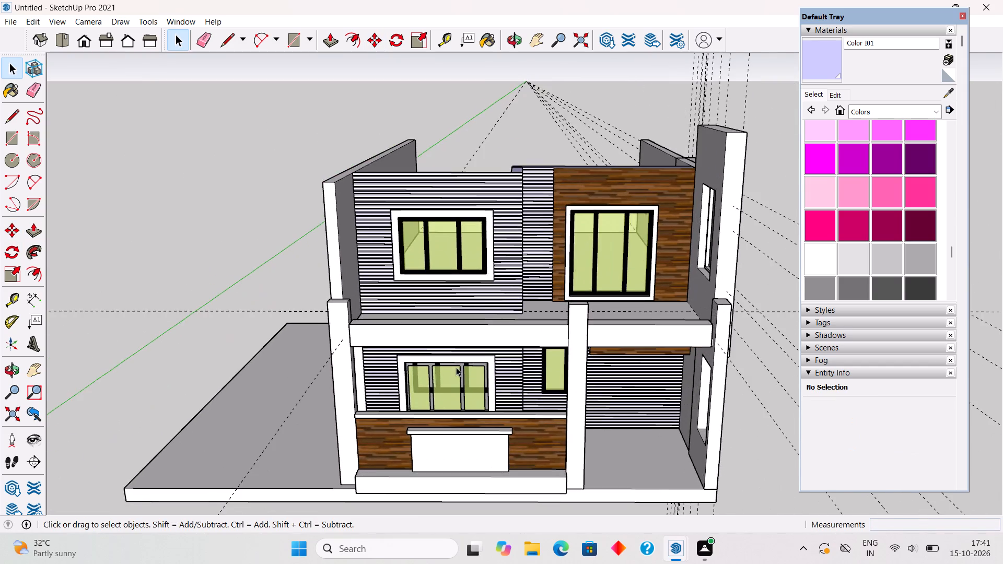
{"action": "scroll", "coordinate": [453, 369], "scroll_direction": "up", "scroll_amount": 1}
{"action": "middle_click_drag", "start_coordinate": [525, 335], "coordinate": [632, 292]}
{"action": "scroll", "coordinate": [486, 350], "scroll_direction": "up", "scroll_amount": 13}
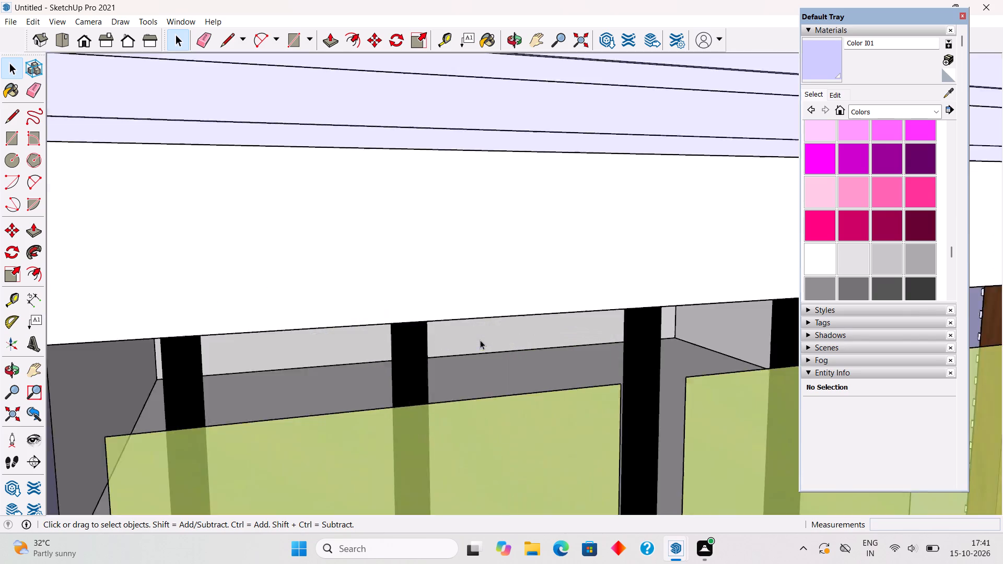
{"action": "scroll", "coordinate": [480, 340], "scroll_direction": "up", "scroll_amount": 1}
{"action": "scroll", "coordinate": [473, 347], "scroll_direction": "down", "scroll_amount": 3}
{"action": "left_click", "coordinate": [442, 353]}
{"action": "scroll", "coordinate": [443, 350], "scroll_direction": "down", "scroll_amount": 5}
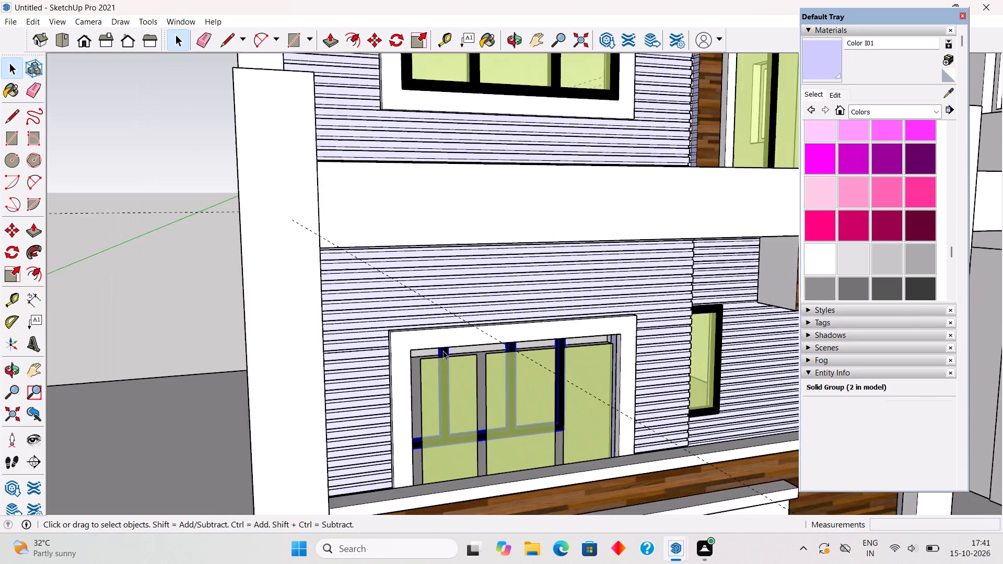
{"action": "scroll", "coordinate": [443, 349], "scroll_direction": "down", "scroll_amount": 3}
{"action": "scroll", "coordinate": [491, 448], "scroll_direction": "up", "scroll_amount": 10}
{"action": "middle_click_drag", "start_coordinate": [460, 422], "coordinate": [428, 369]}
{"action": "scroll", "coordinate": [426, 365], "scroll_direction": "down", "scroll_amount": 4}
{"action": "scroll", "coordinate": [431, 260], "scroll_direction": "down", "scroll_amount": 10}
{"action": "middle_click_drag", "start_coordinate": [459, 198], "coordinate": [451, 258]}
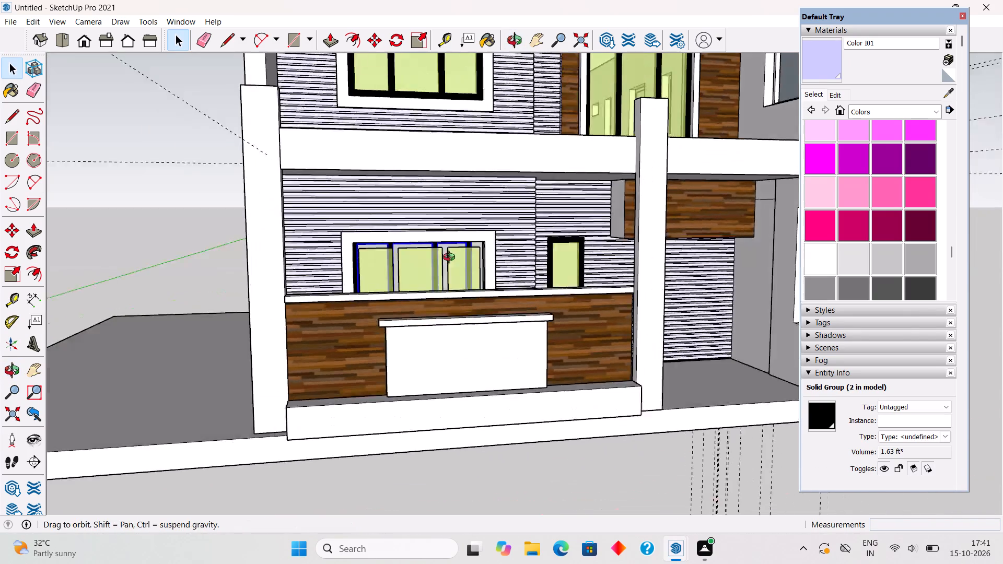
{"action": "middle_click_drag", "start_coordinate": [451, 258], "coordinate": [445, 367]}
{"action": "scroll", "coordinate": [438, 389], "scroll_direction": "up", "scroll_amount": 8}
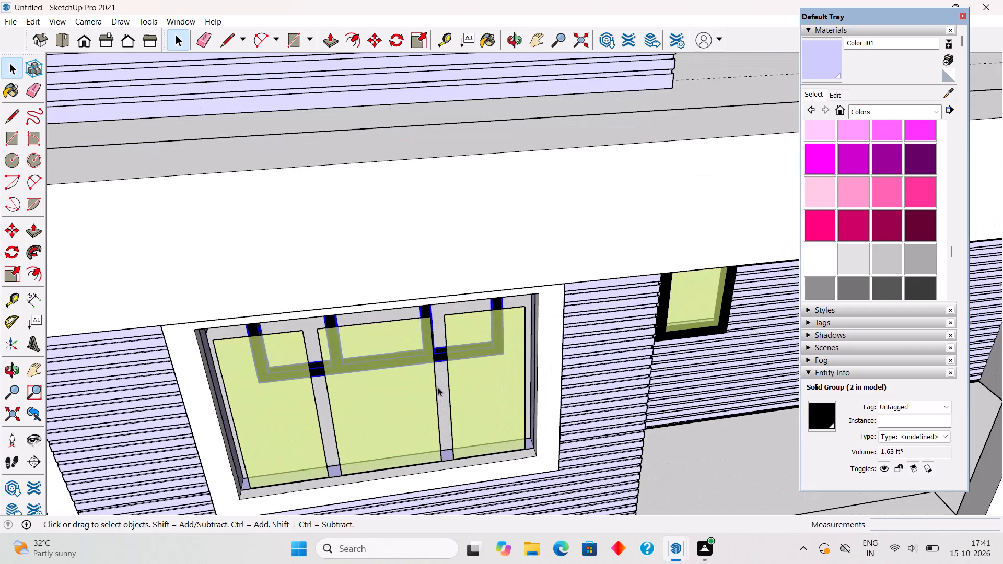
{"action": "key", "text": "m"}
{"action": "left_click", "coordinate": [441, 361]}
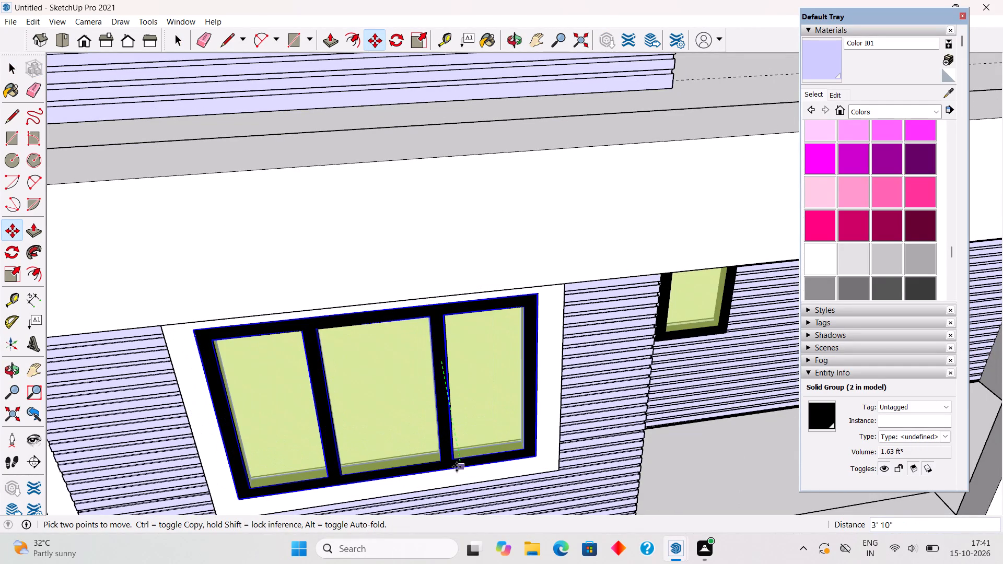
{"action": "left_click", "coordinate": [457, 467]}
{"action": "scroll", "coordinate": [457, 467], "scroll_direction": "down", "scroll_amount": 5}
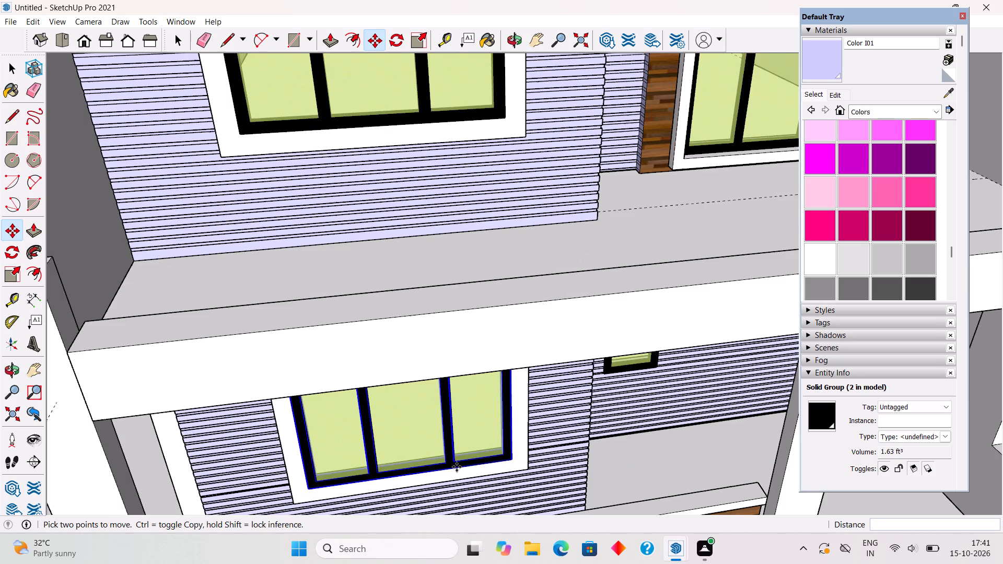
{"action": "middle_click_drag", "start_coordinate": [463, 385], "coordinate": [221, 245]}
{"action": "scroll", "coordinate": [462, 363], "scroll_direction": "down", "scroll_amount": 1}
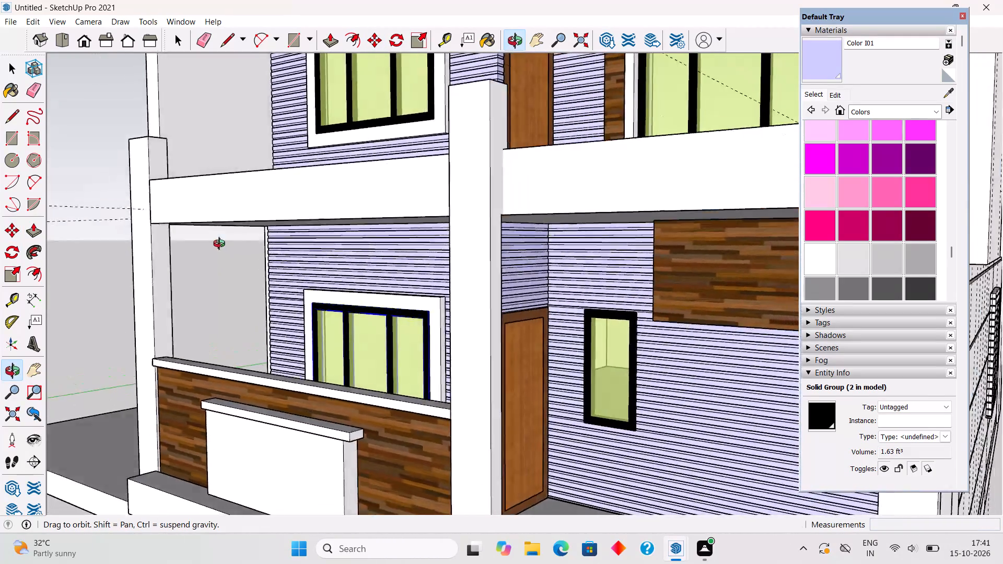
{"action": "middle_click_drag", "start_coordinate": [221, 245], "coordinate": [459, 266]}
{"action": "key", "text": "space"}
From inside the ground floor, pull the small-window wall's end face out about 4 7/8", flush with the wall piece above the door.
{"action": "scroll", "coordinate": [459, 266], "scroll_direction": "down", "scroll_amount": 6}
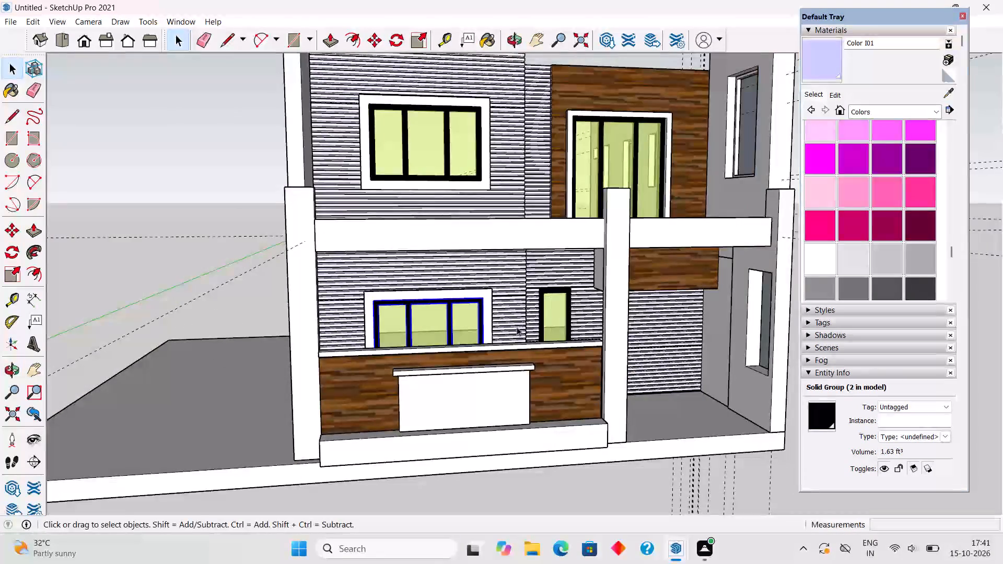
{"action": "middle_click_drag", "start_coordinate": [505, 334], "coordinate": [186, 313]}
{"action": "scroll", "coordinate": [206, 301], "scroll_direction": "down", "scroll_amount": 5}
{"action": "middle_click_drag", "start_coordinate": [657, 323], "coordinate": [1, 296]}
{"action": "middle_click_drag", "start_coordinate": [489, 316], "coordinate": [411, 381]}
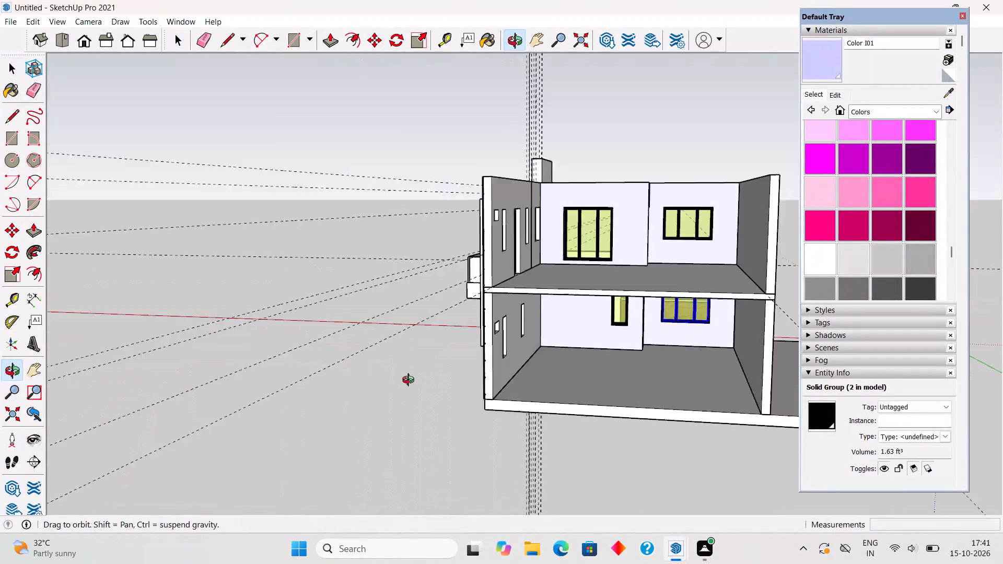
{"action": "middle_click_drag", "start_coordinate": [411, 381], "coordinate": [407, 408]}
{"action": "scroll", "coordinate": [782, 350], "scroll_direction": "up", "scroll_amount": 5}
{"action": "middle_click_drag", "start_coordinate": [590, 441], "coordinate": [625, 297]}
{"action": "scroll", "coordinate": [625, 297], "scroll_direction": "up", "scroll_amount": 8}
{"action": "middle_click_drag", "start_coordinate": [635, 295], "coordinate": [623, 329]}
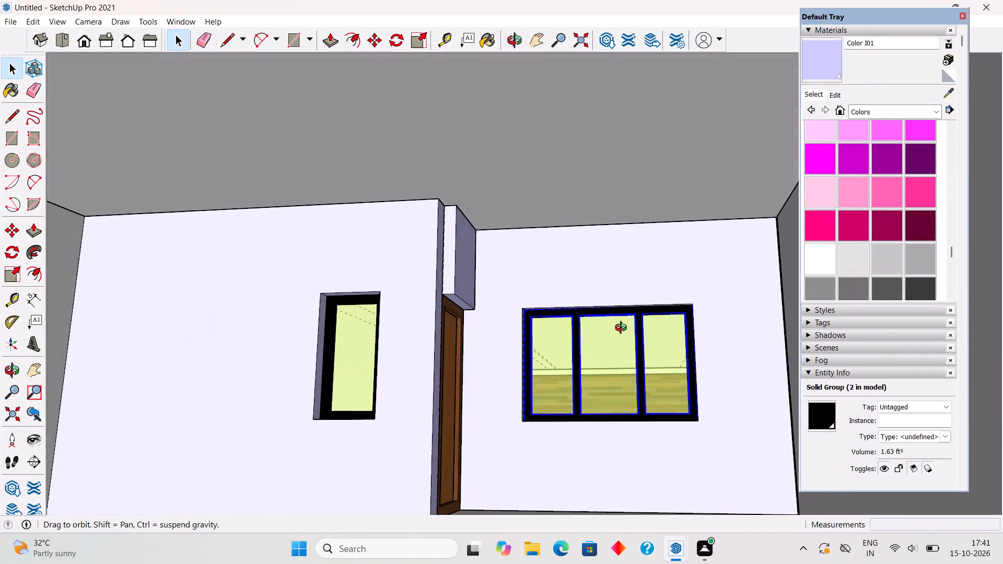
{"action": "middle_click_drag", "start_coordinate": [623, 329], "coordinate": [624, 358]}
{"action": "scroll", "coordinate": [603, 344], "scroll_direction": "up", "scroll_amount": 1}
{"action": "scroll", "coordinate": [505, 281], "scroll_direction": "up", "scroll_amount": 4}
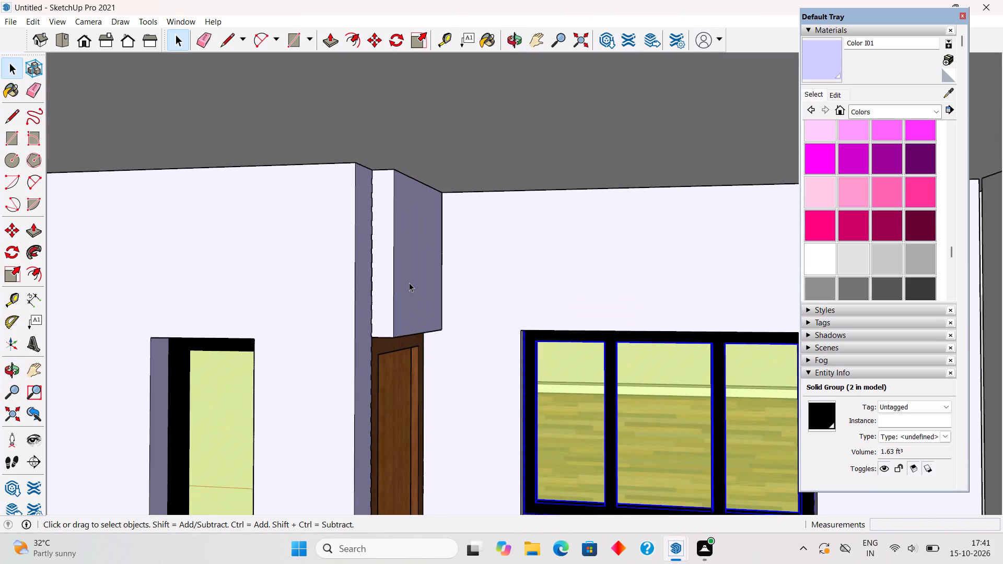
{"action": "left_click", "coordinate": [409, 283]}
{"action": "middle_click_drag", "start_coordinate": [437, 269], "coordinate": [497, 277]}
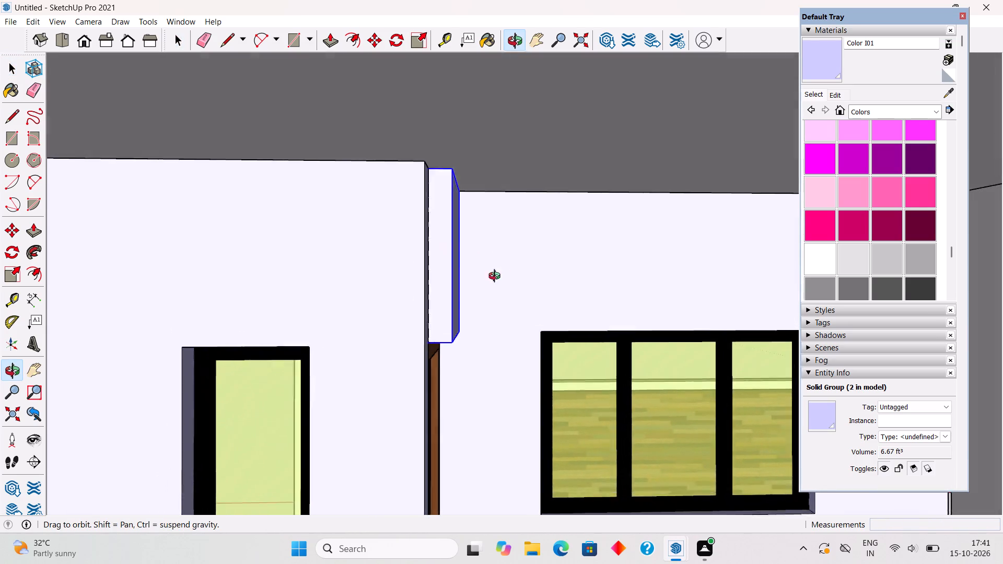
{"action": "middle_click_drag", "start_coordinate": [497, 277], "coordinate": [355, 260]}
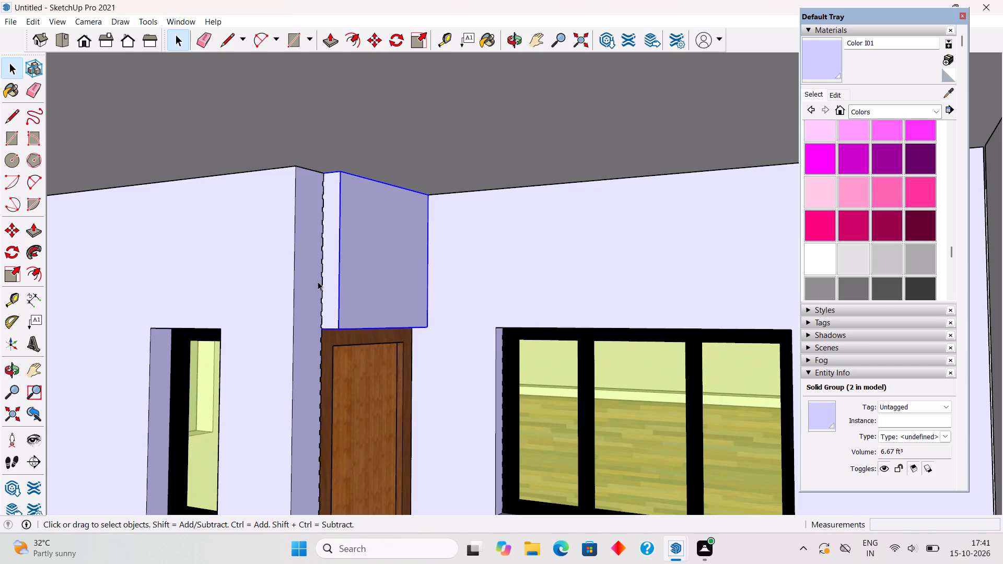
{"action": "triple_click", "coordinate": [318, 281]}
{"action": "key", "text": "p"}
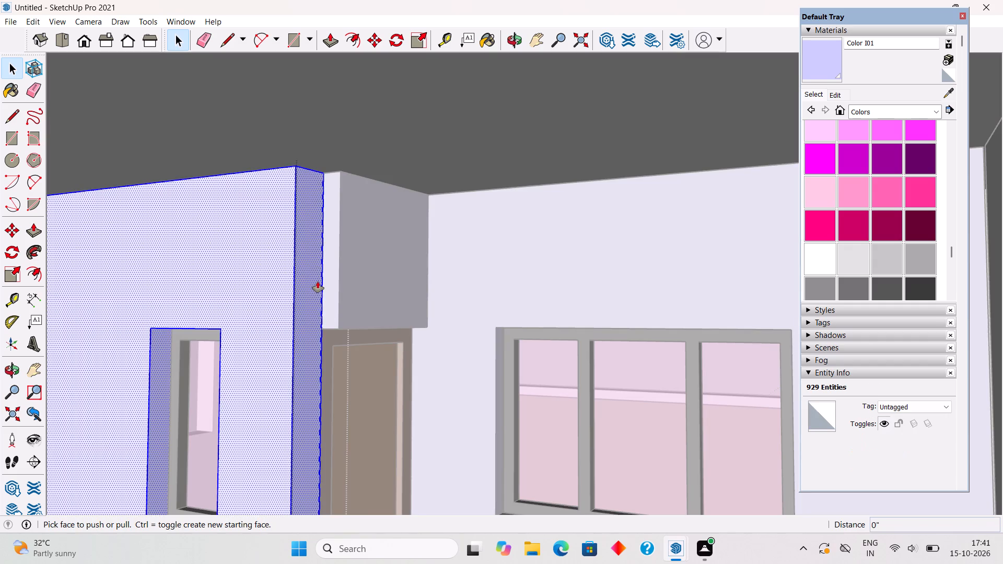
{"action": "left_click", "coordinate": [310, 290]}
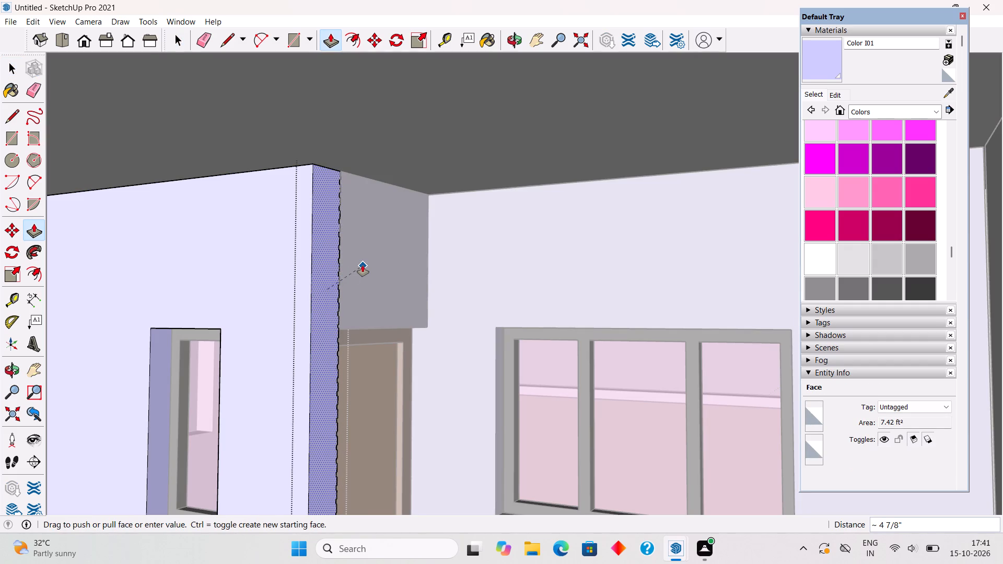
{"action": "left_click", "coordinate": [363, 265]}
{"action": "key", "text": "space"}
{"action": "scroll", "coordinate": [364, 265], "scroll_direction": "down", "scroll_amount": 13}
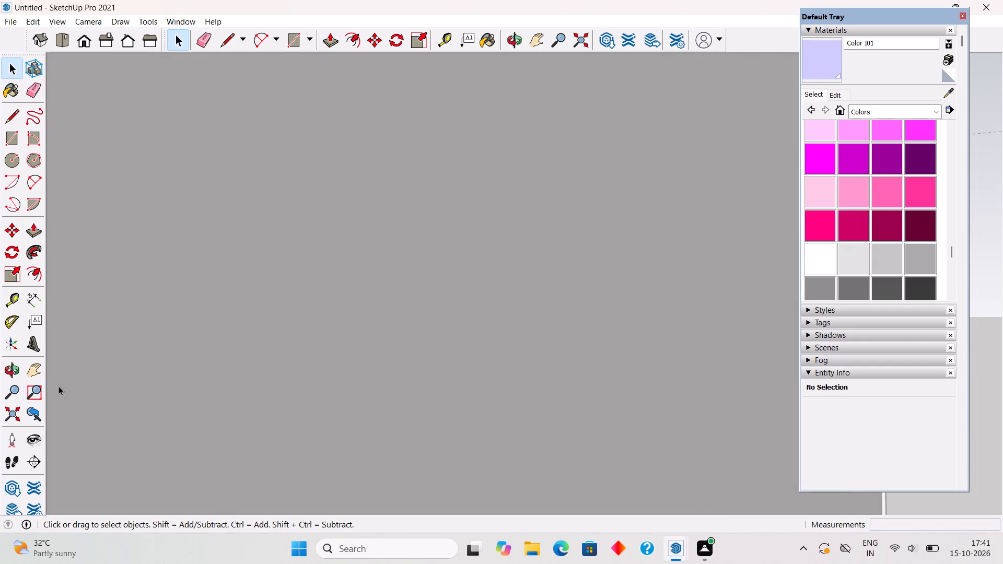
{"action": "left_click", "coordinate": [1, 411]}
{"action": "scroll", "coordinate": [330, 334], "scroll_direction": "down", "scroll_amount": 5}
{"action": "left_click", "coordinate": [593, 209]}
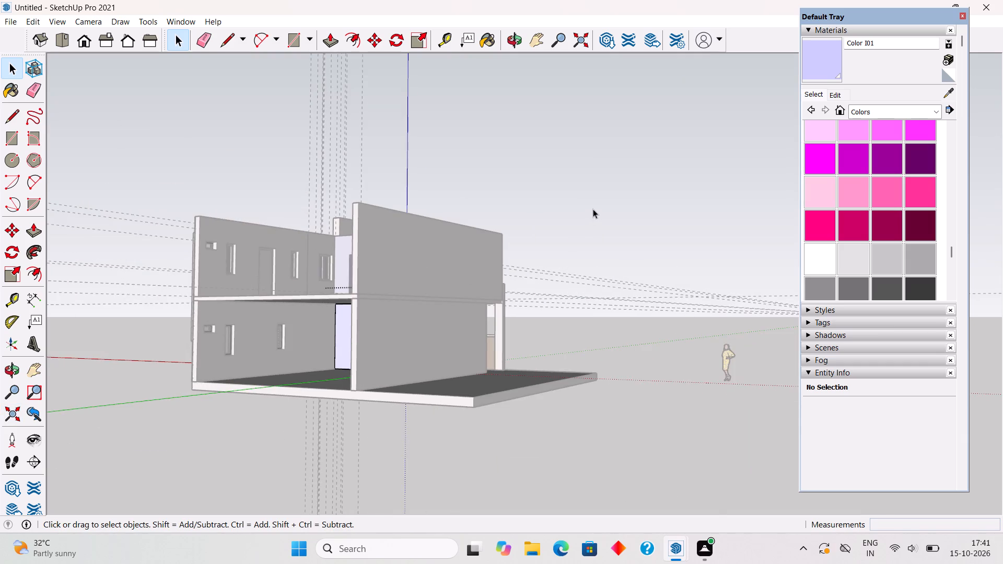
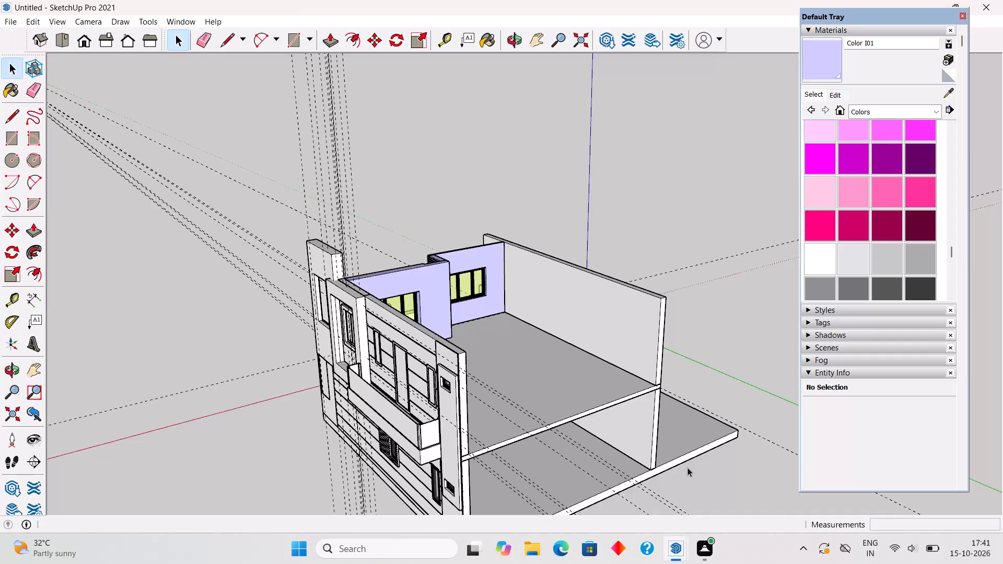
Inspect the house from the front, side and above, checking the aligned walls and openings of both storeys and the front beam.
{"action": "scroll", "coordinate": [597, 227], "scroll_direction": "down", "scroll_amount": 3}
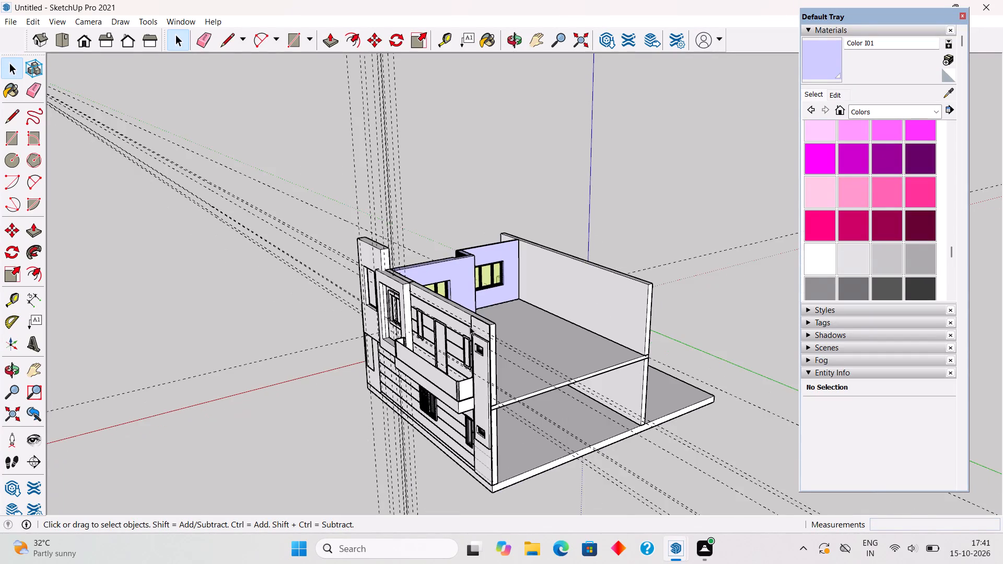
{"action": "middle_click_drag", "start_coordinate": [434, 360], "coordinate": [739, 401]}
{"action": "middle_click_drag", "start_coordinate": [602, 436], "coordinate": [782, 436]}
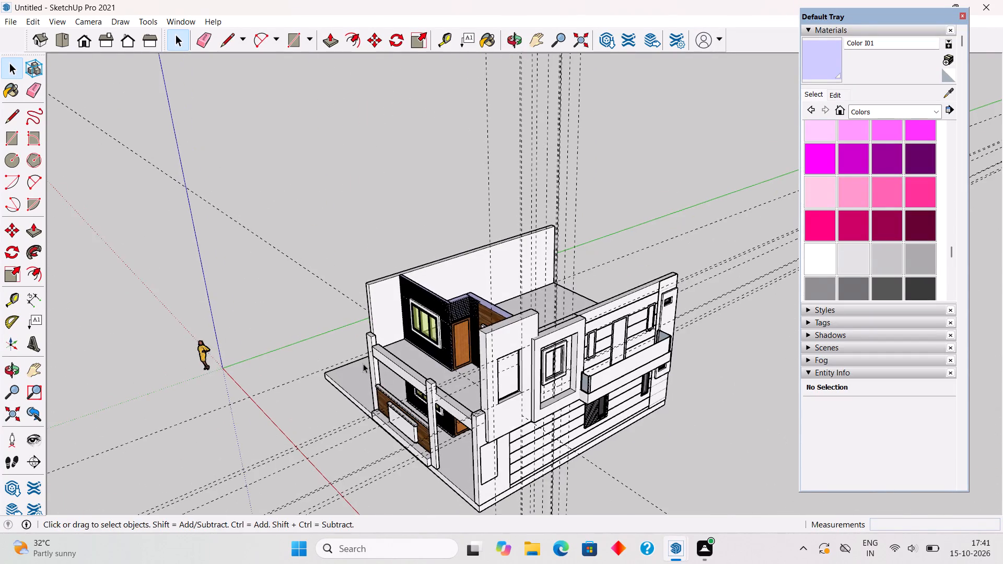
{"action": "middle_click_drag", "start_coordinate": [362, 363], "coordinate": [589, 237]}
{"action": "scroll", "coordinate": [636, 422], "scroll_direction": "up", "scroll_amount": 4}
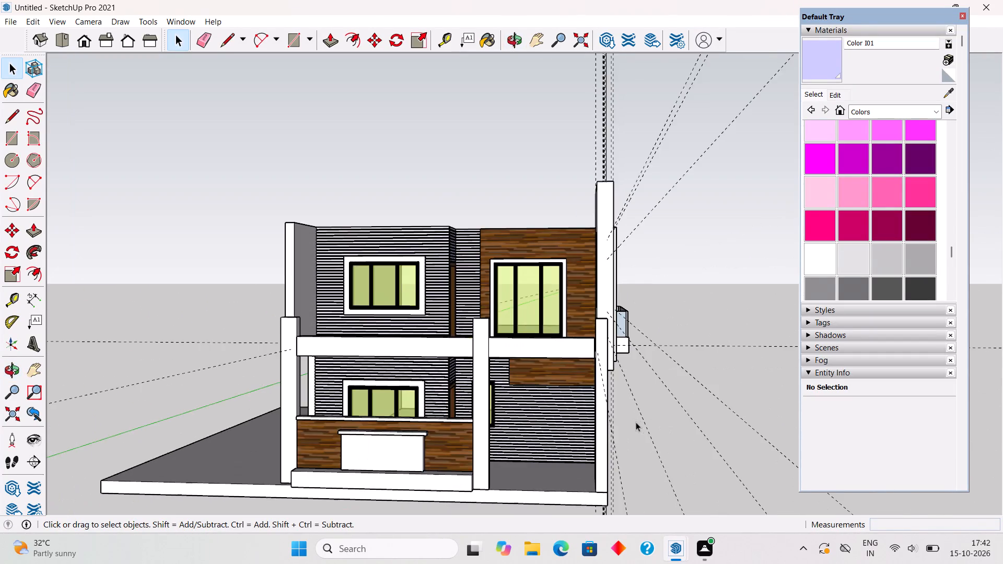
{"action": "middle_click_drag", "start_coordinate": [576, 331], "coordinate": [526, 455]}
{"action": "scroll", "coordinate": [526, 455], "scroll_direction": "up", "scroll_amount": 5}
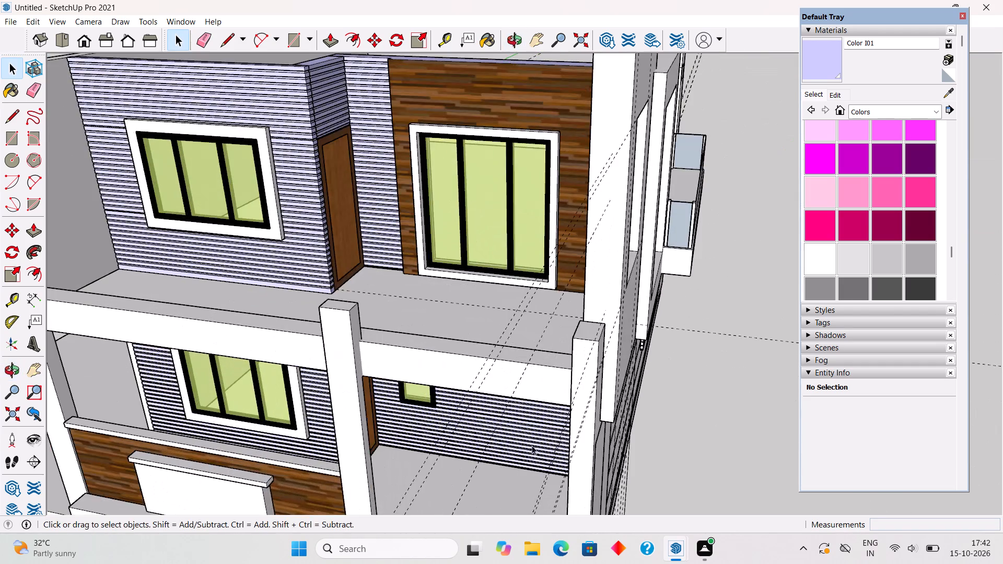
{"action": "scroll", "coordinate": [551, 427], "scroll_direction": "up", "scroll_amount": 3}
{"action": "middle_click_drag", "start_coordinate": [551, 419], "coordinate": [580, 394]}
{"action": "scroll", "coordinate": [580, 394], "scroll_direction": "down", "scroll_amount": 3}
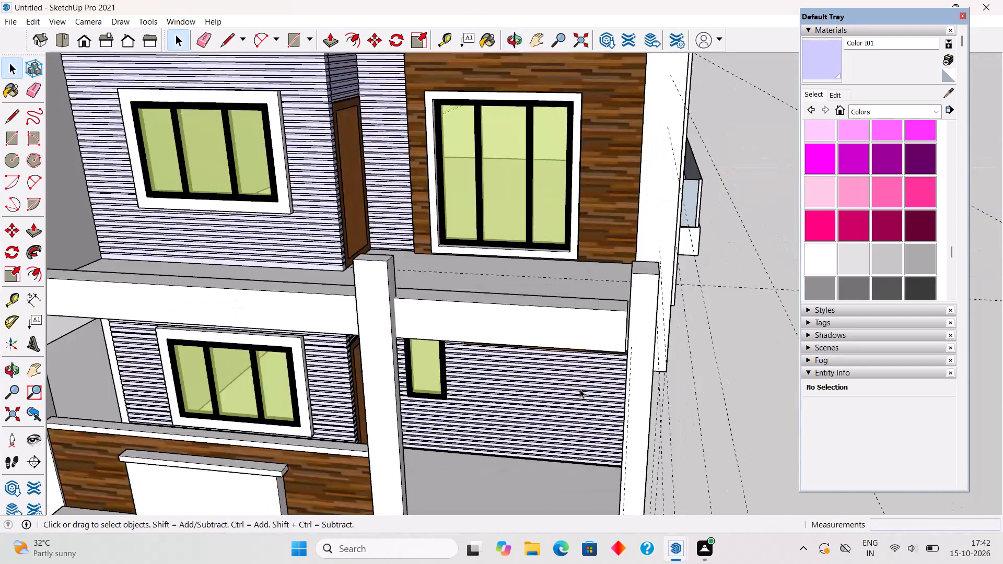
{"action": "scroll", "coordinate": [580, 333], "scroll_direction": "down", "scroll_amount": 6}
{"action": "middle_click_drag", "start_coordinate": [596, 356], "coordinate": [507, 277]}
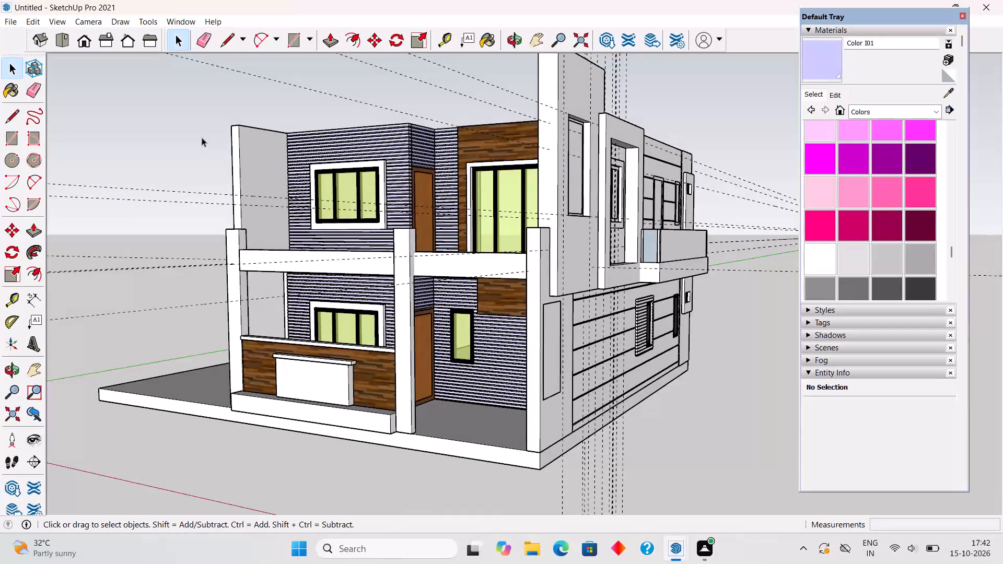
{"action": "scroll", "coordinate": [202, 137], "scroll_direction": "down", "scroll_amount": 5}
{"action": "middle_click_drag", "start_coordinate": [216, 159], "coordinate": [380, 219]}
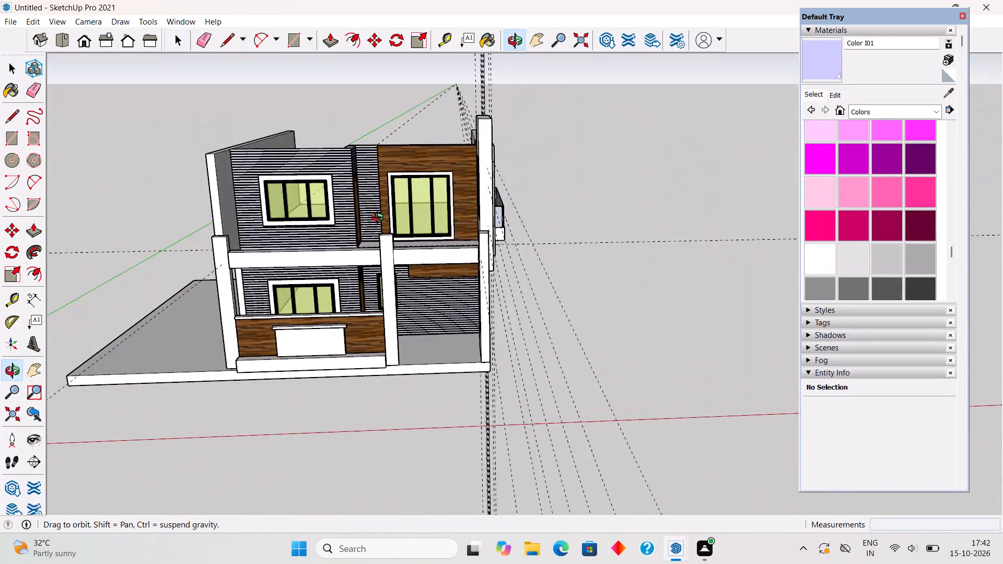
{"action": "middle_click_drag", "start_coordinate": [380, 219], "coordinate": [449, 187]}
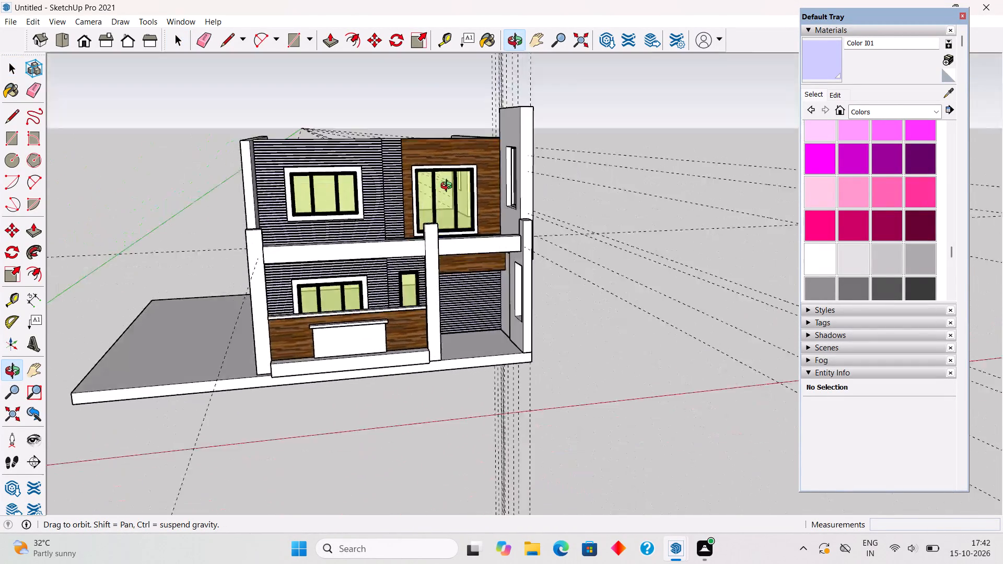
{"action": "middle_click_drag", "start_coordinate": [449, 187], "coordinate": [460, 172]}
{"action": "scroll", "coordinate": [460, 172], "scroll_direction": "down", "scroll_amount": 2}
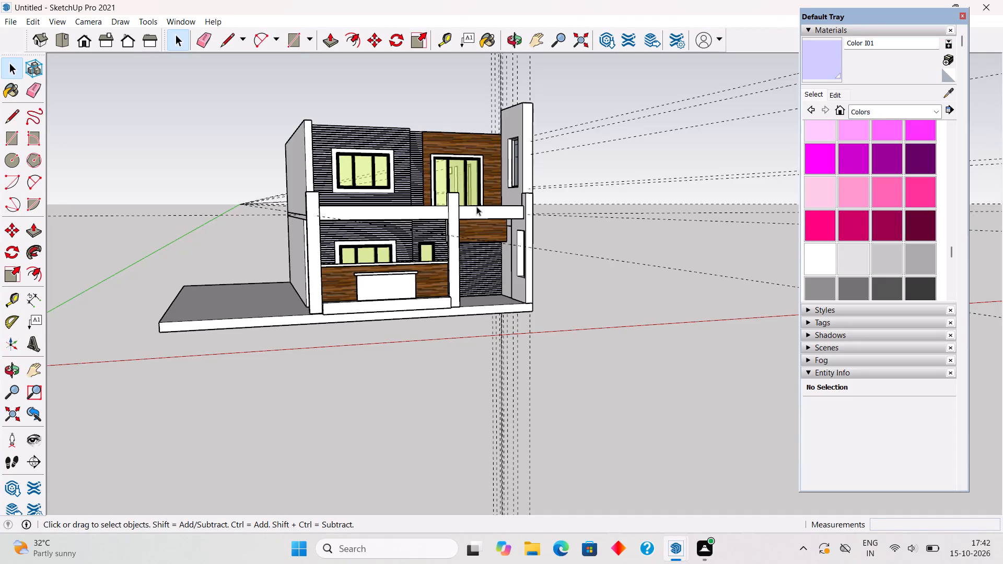
{"action": "scroll", "coordinate": [477, 207], "scroll_direction": "down", "scroll_amount": 2}
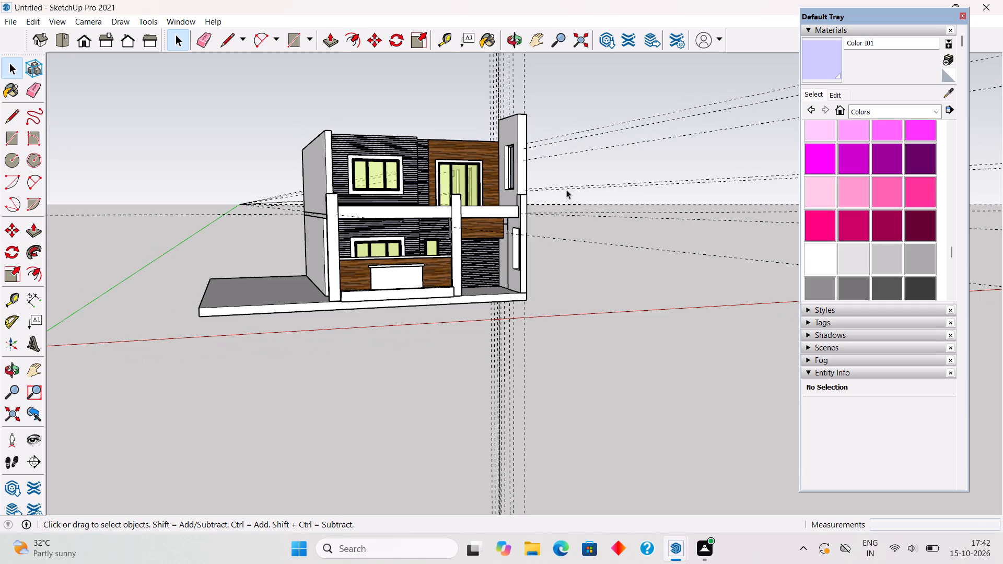
{"action": "middle_click_drag", "start_coordinate": [518, 169], "coordinate": [368, 252]}
{"action": "scroll", "coordinate": [368, 252], "scroll_direction": "up", "scroll_amount": 2}
{"action": "scroll", "coordinate": [371, 249], "scroll_direction": "down", "scroll_amount": 4}
{"action": "scroll", "coordinate": [415, 90], "scroll_direction": "up", "scroll_amount": 5}
{"action": "middle_click_drag", "start_coordinate": [529, 198], "coordinate": [456, 172]}
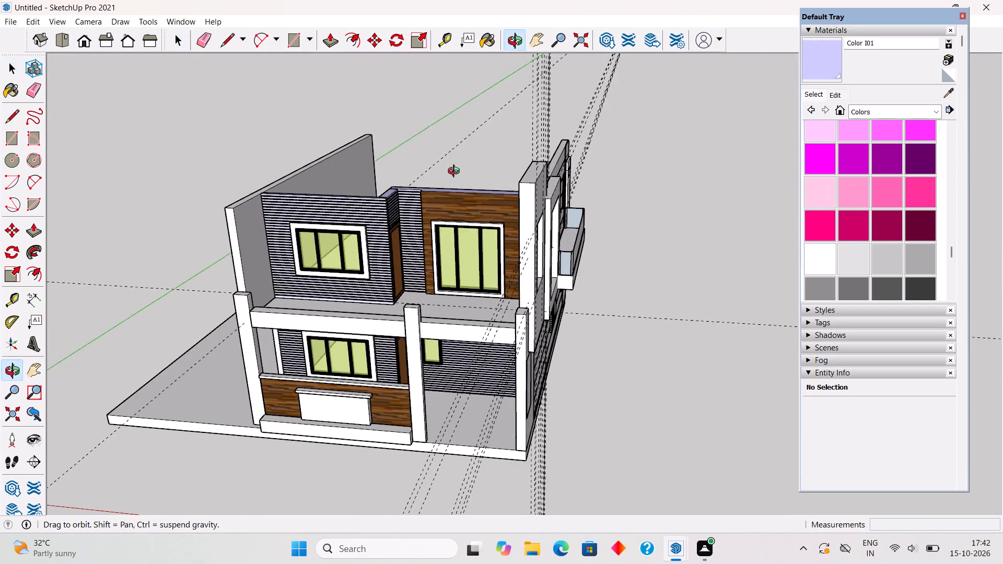
{"action": "middle_click_drag", "start_coordinate": [456, 172], "coordinate": [408, 151]}
{"action": "scroll", "coordinate": [408, 151], "scroll_direction": "up", "scroll_amount": 2}
{"action": "scroll", "coordinate": [495, 194], "scroll_direction": "up", "scroll_amount": 2}
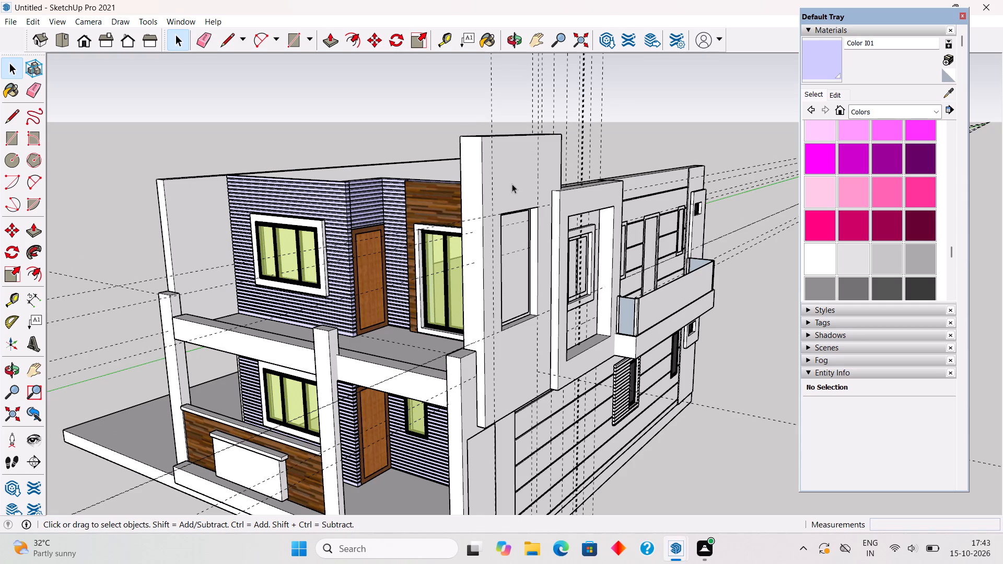
{"action": "scroll", "coordinate": [512, 184], "scroll_direction": "down", "scroll_amount": 5}
{"action": "scroll", "coordinate": [507, 258], "scroll_direction": "down", "scroll_amount": 3}
{"action": "middle_click_drag", "start_coordinate": [497, 281], "coordinate": [455, 321]}
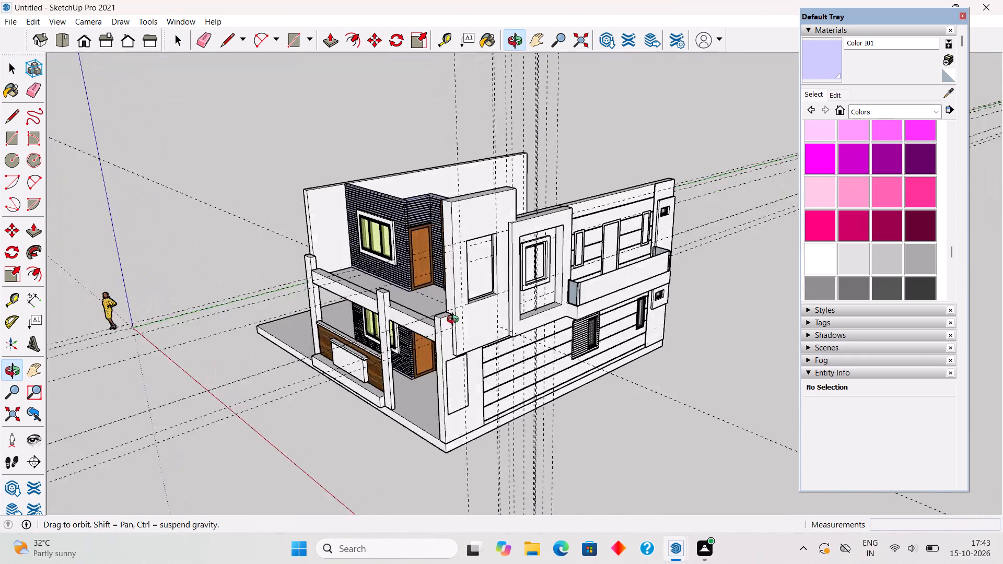
{"action": "middle_click_drag", "start_coordinate": [455, 321], "coordinate": [538, 309]}
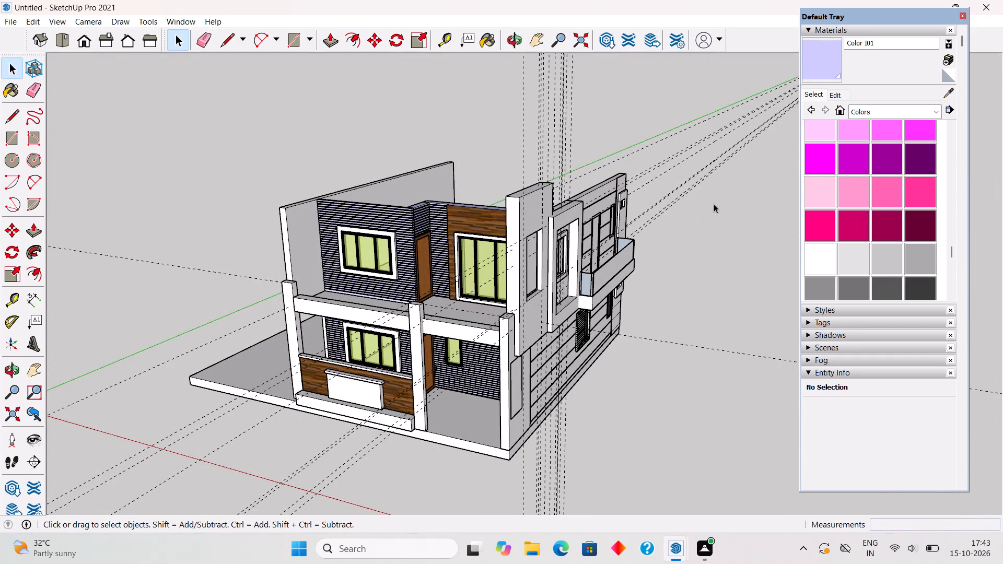
{"action": "middle_click_drag", "start_coordinate": [623, 223], "coordinate": [485, 368]}
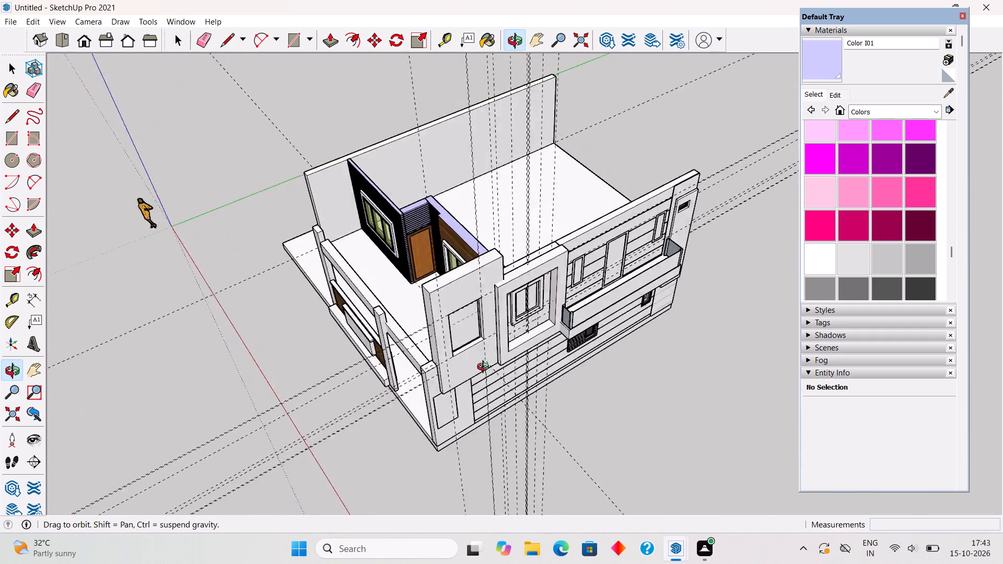
{"action": "middle_click_drag", "start_coordinate": [485, 368], "coordinate": [668, 116]}
{"action": "scroll", "coordinate": [558, 312], "scroll_direction": "up", "scroll_amount": 3}
{"action": "middle_click_drag", "start_coordinate": [481, 319], "coordinate": [628, 297]}
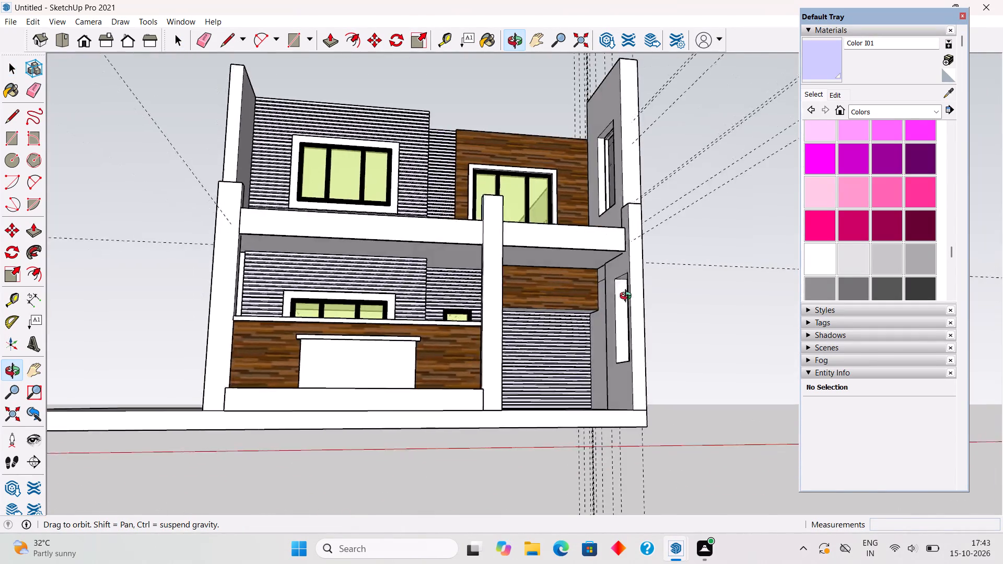
{"action": "middle_click_drag", "start_coordinate": [628, 297], "coordinate": [516, 396]}
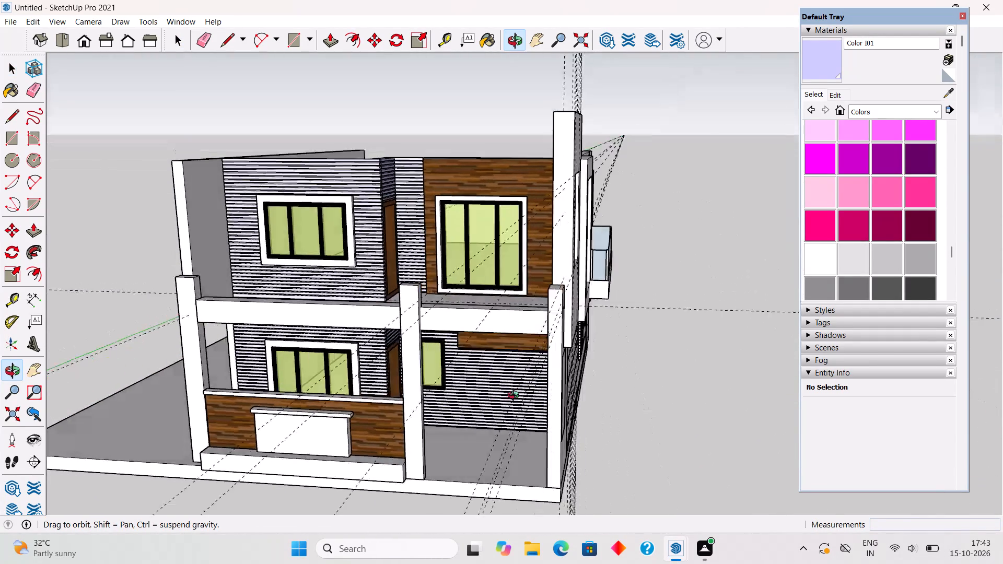
{"action": "middle_click_drag", "start_coordinate": [516, 396], "coordinate": [480, 401]}
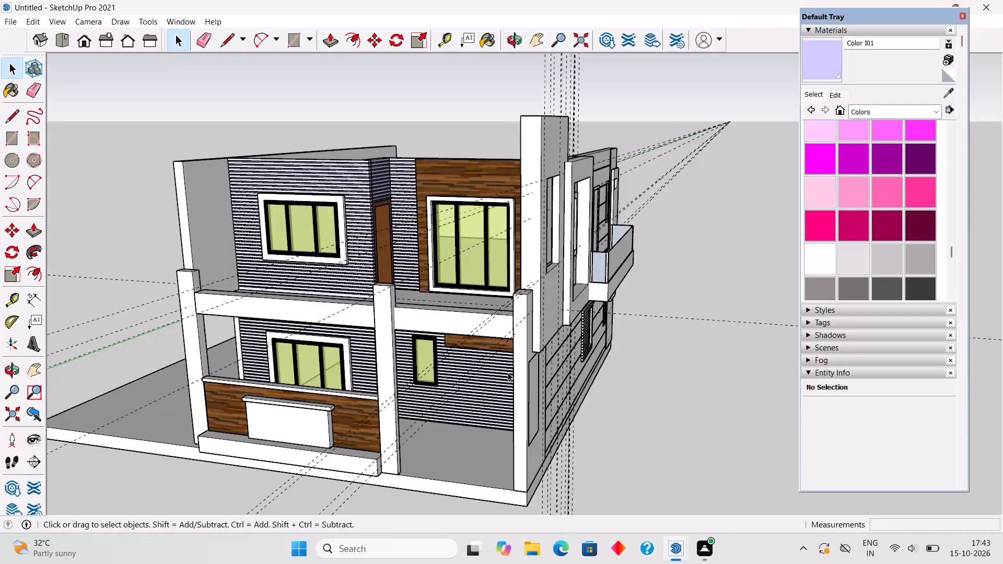
{"action": "middle_click_drag", "start_coordinate": [508, 372], "coordinate": [586, 367]}
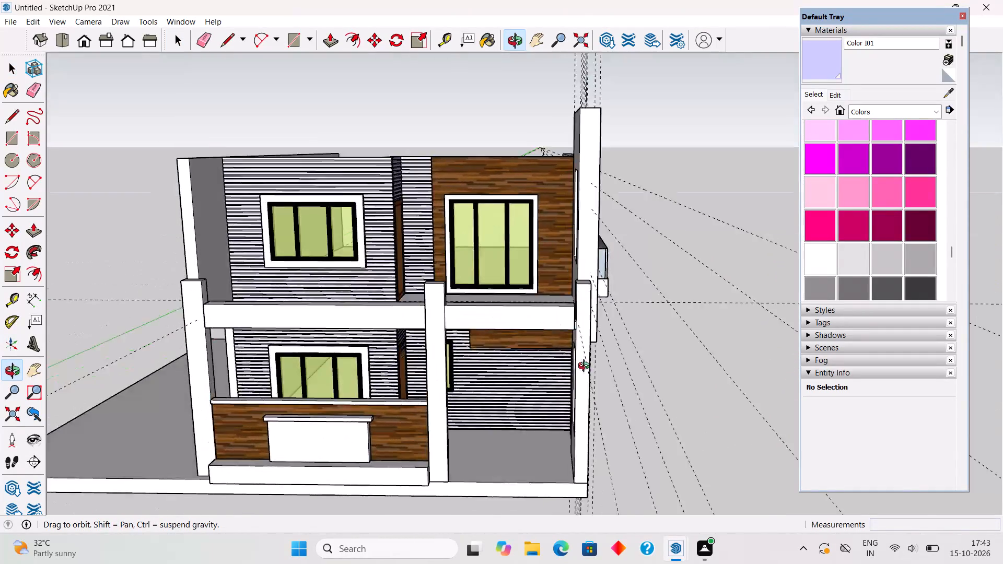
{"action": "middle_click_drag", "start_coordinate": [586, 367], "coordinate": [761, 463]}
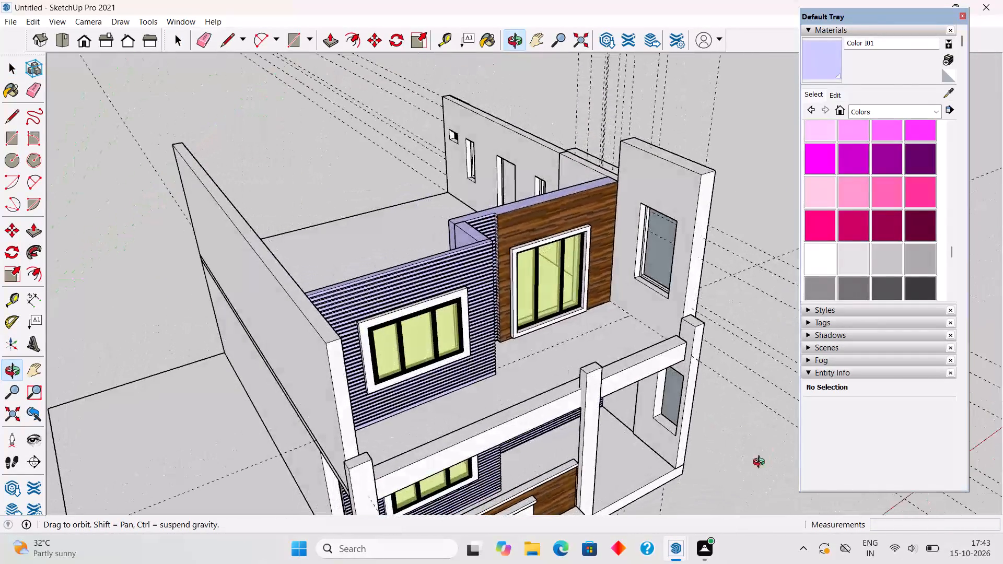
{"action": "middle_click_drag", "start_coordinate": [761, 463], "coordinate": [699, 455]}
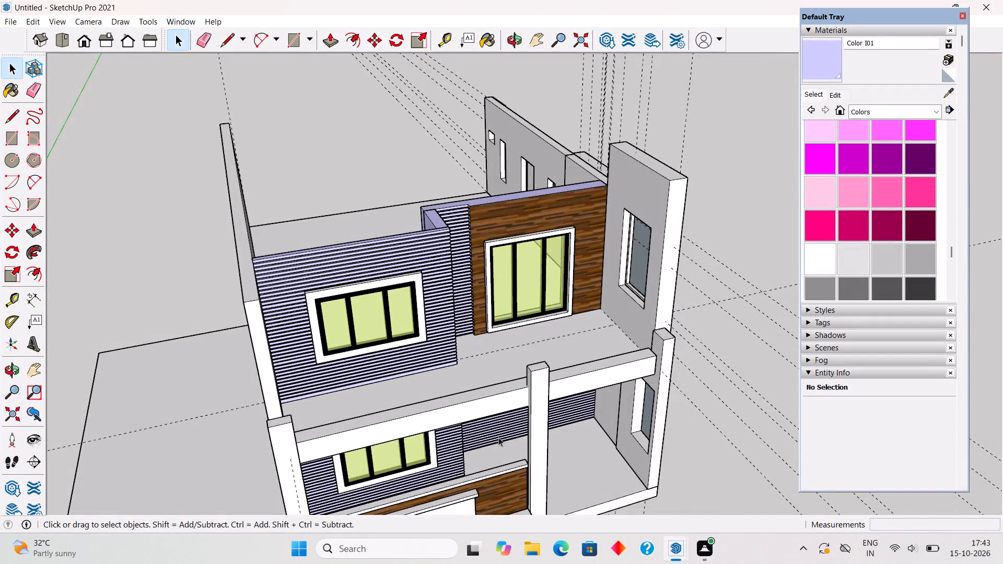
{"action": "middle_click_drag", "start_coordinate": [395, 394], "coordinate": [327, 365]}
{"action": "scroll", "coordinate": [319, 363], "scroll_direction": "up", "scroll_amount": 1}
{"action": "scroll", "coordinate": [236, 374], "scroll_direction": "up", "scroll_amount": 3}
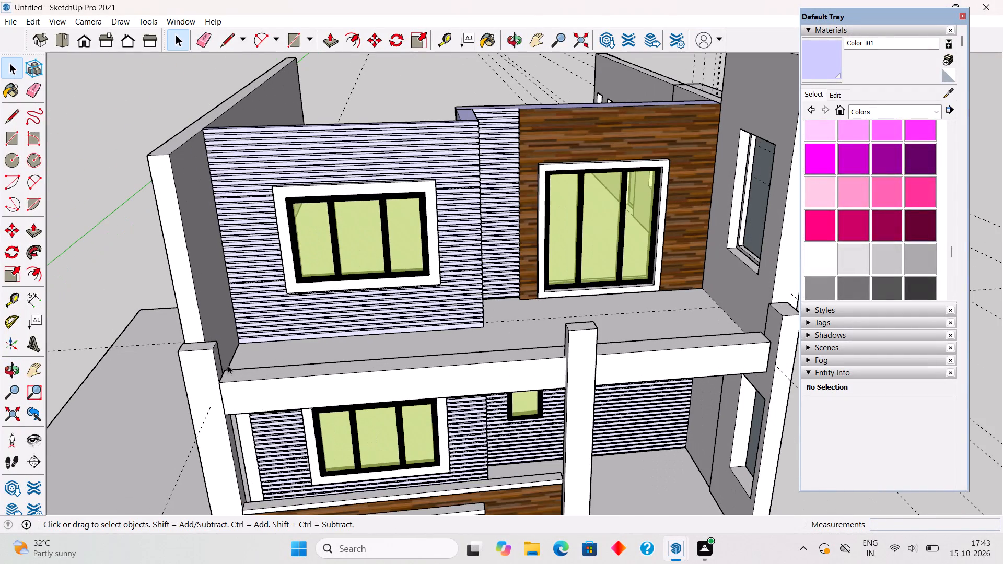
{"action": "scroll", "coordinate": [489, 294], "scroll_direction": "down", "scroll_amount": 4}
{"action": "middle_click_drag", "start_coordinate": [487, 308], "coordinate": [478, 361]}
{"action": "scroll", "coordinate": [469, 371], "scroll_direction": "down", "scroll_amount": 2}
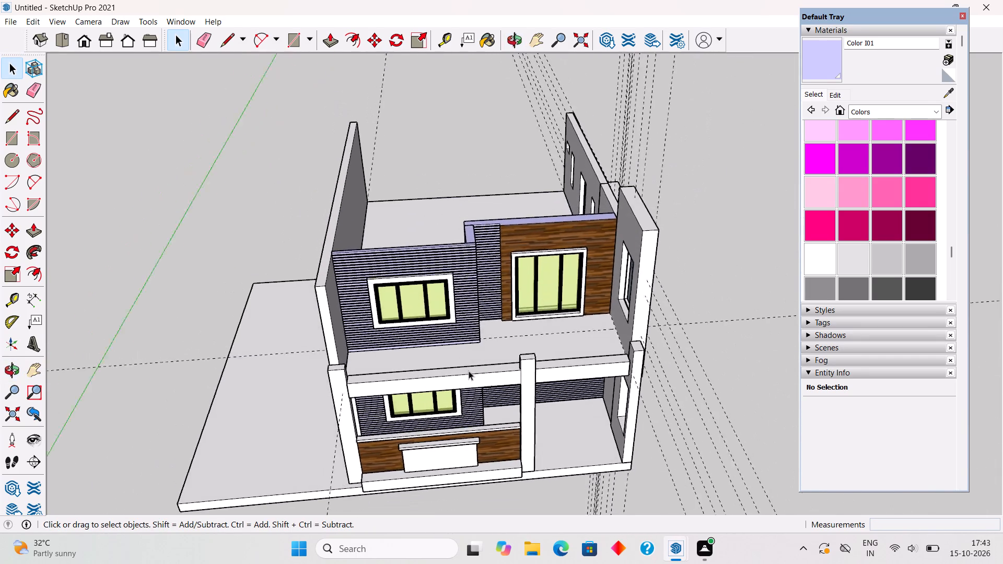
{"action": "scroll", "coordinate": [469, 371], "scroll_direction": "down", "scroll_amount": 1}
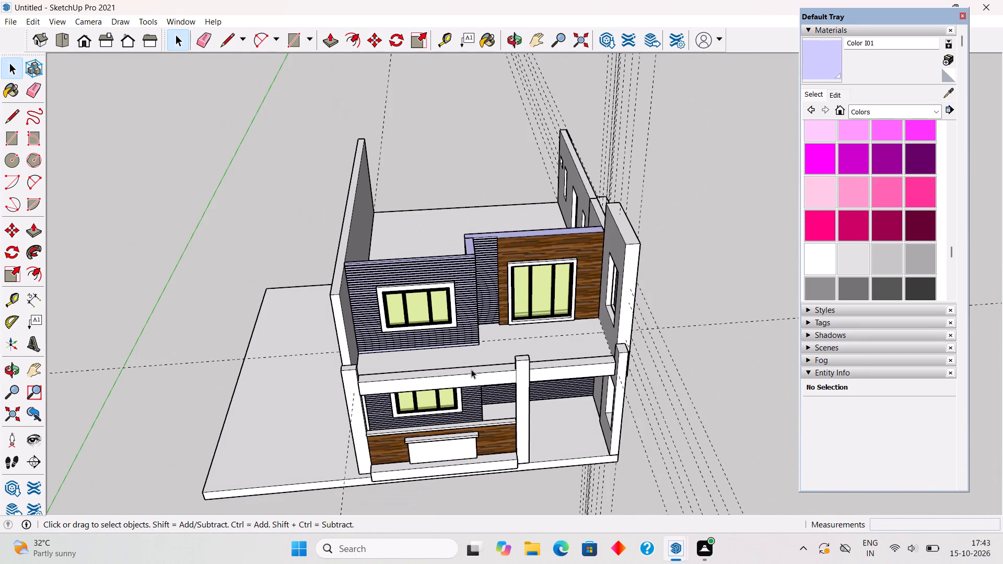
Draw a rectangle of about 23' 2 7/8" by 1' covering the top of the front beam between the two side walls.
{"action": "middle_click_drag", "start_coordinate": [483, 329], "coordinate": [482, 386]}
{"action": "scroll", "coordinate": [401, 406], "scroll_direction": "up", "scroll_amount": 10}
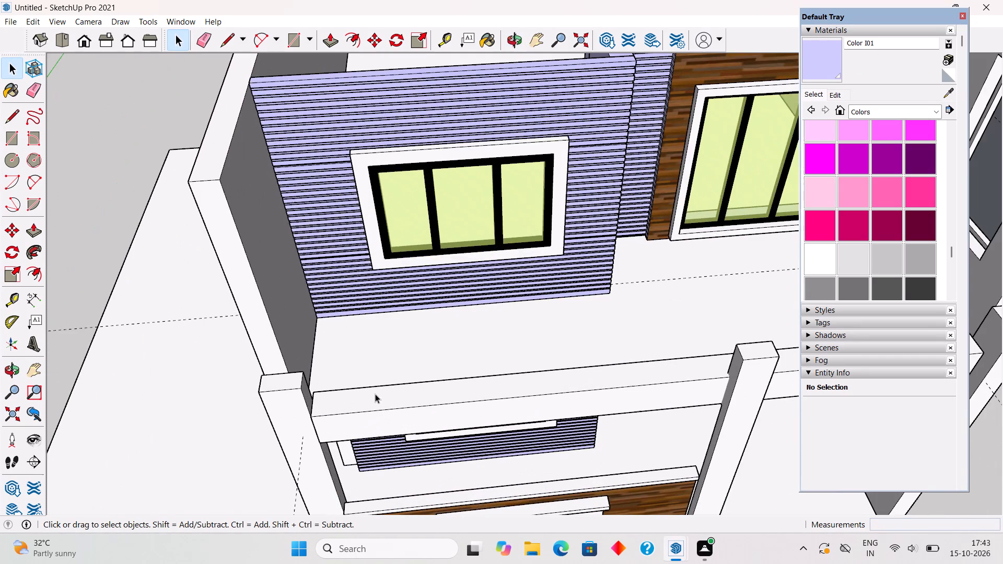
{"action": "key", "text": "r"}
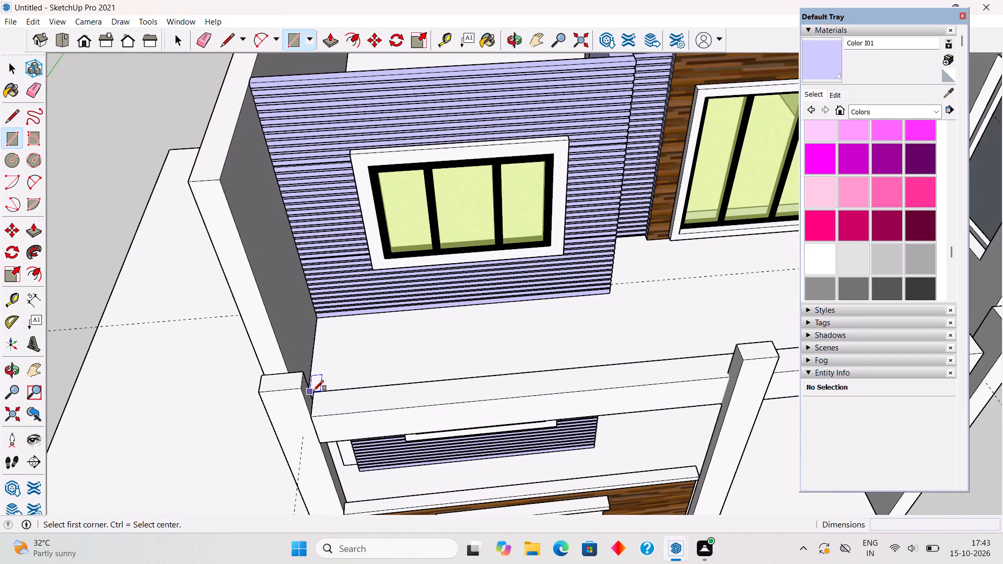
{"action": "left_click", "coordinate": [317, 394]}
{"action": "scroll", "coordinate": [426, 417], "scroll_direction": "down", "scroll_amount": 5}
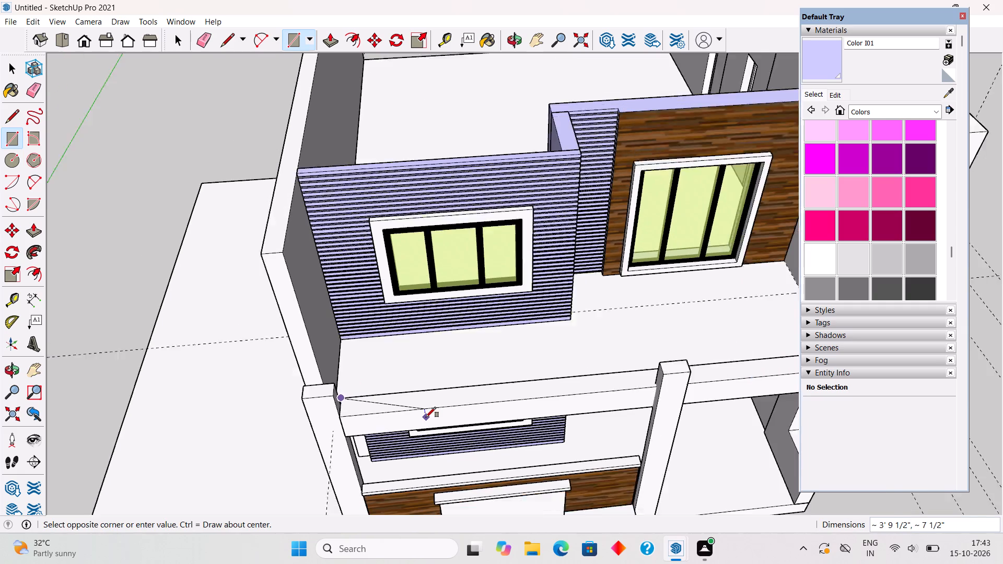
{"action": "scroll", "coordinate": [770, 368], "scroll_direction": "up", "scroll_amount": 3}
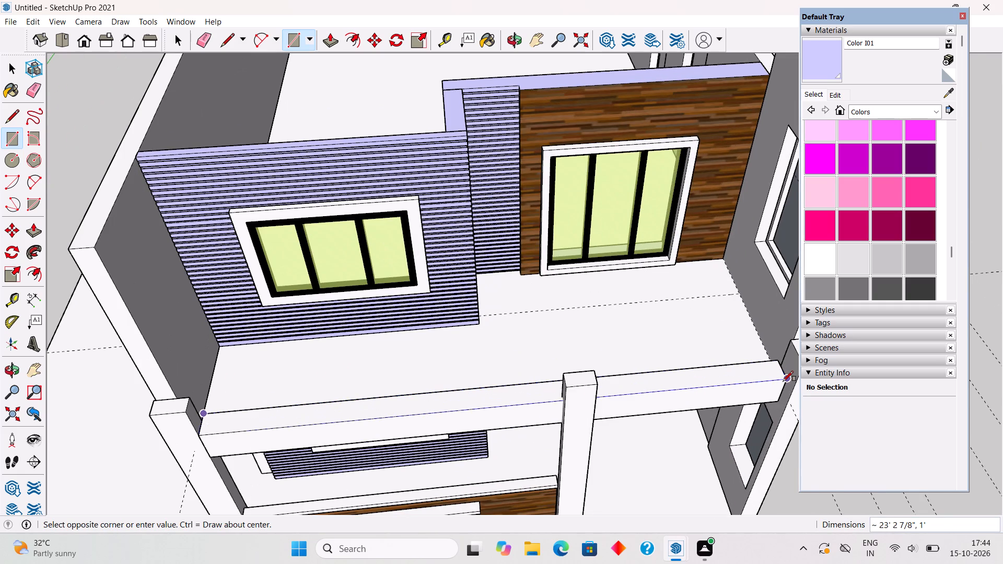
{"action": "left_click", "coordinate": [783, 381]}
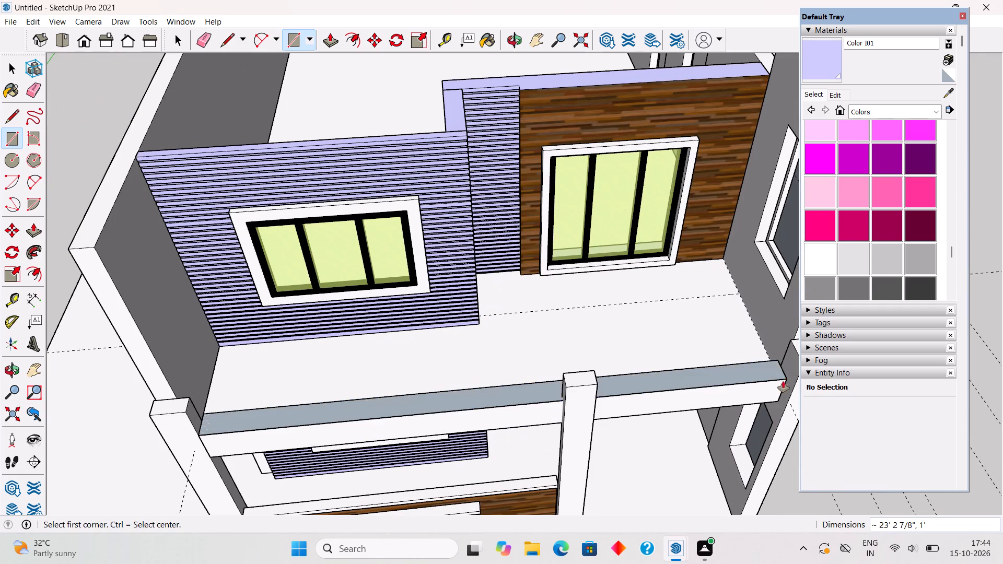
Pull the rectangle on top of the front beam up 2" into a thin strip.
{"action": "key", "text": "p"}
{"action": "left_click", "coordinate": [767, 377]}
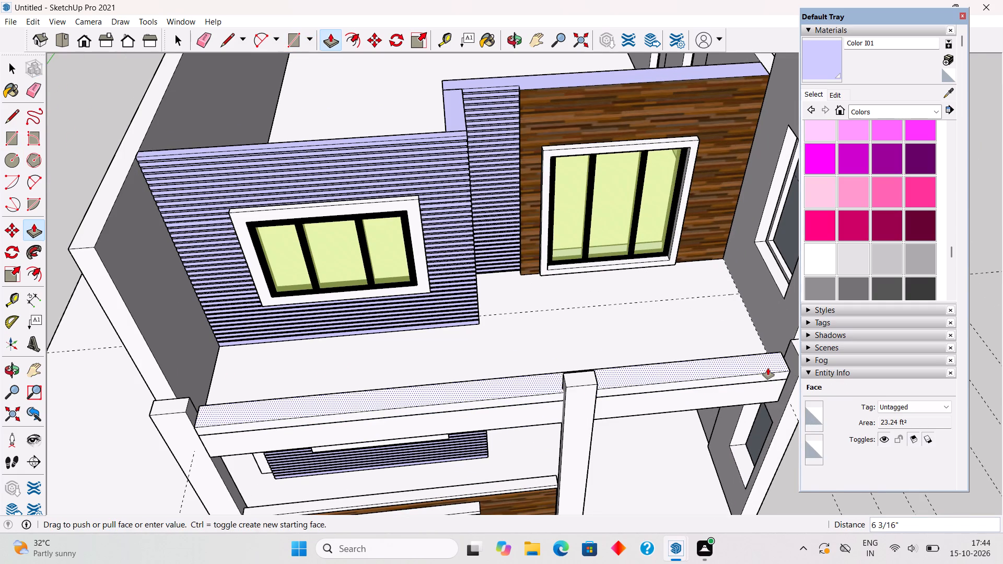
{"action": "type", "text": "2\""}
{"action": "key", "text": "Return"}
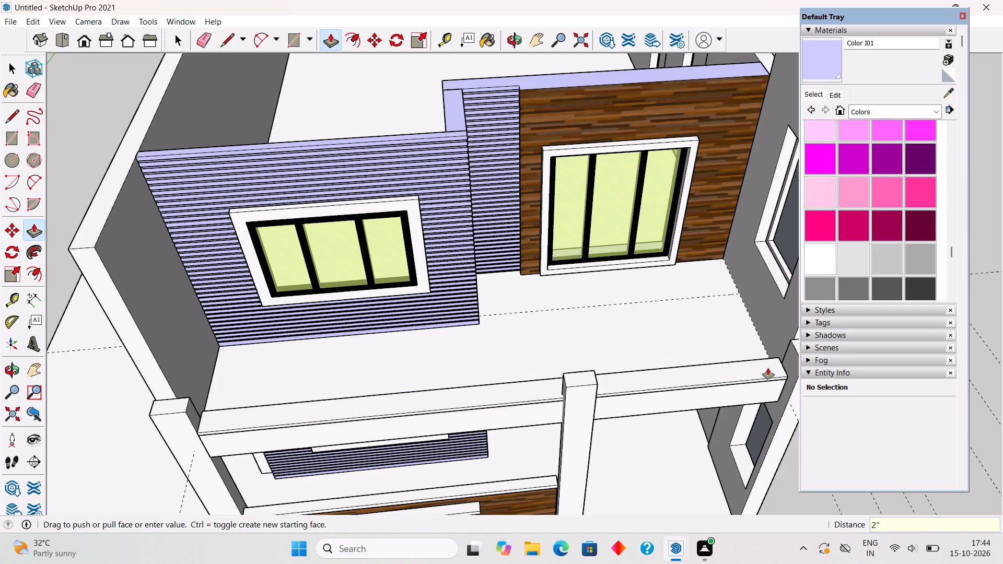
{"action": "key", "text": "space"}
Group the thin strip on top of the front balcony beam.
{"action": "scroll", "coordinate": [763, 369], "scroll_direction": "down", "scroll_amount": 2}
{"action": "middle_click_drag", "start_coordinate": [722, 372], "coordinate": [706, 297]}
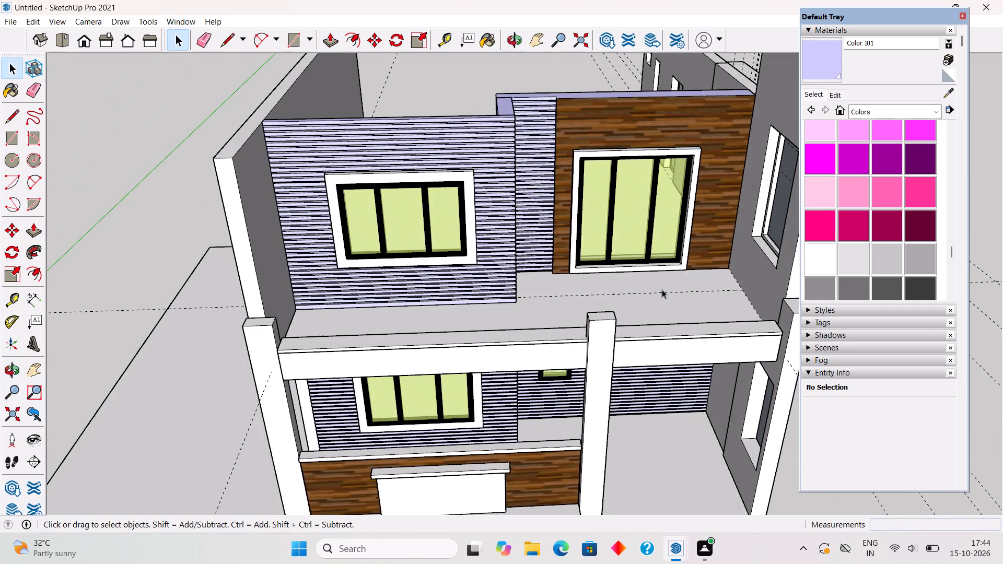
{"action": "scroll", "coordinate": [560, 330], "scroll_direction": "up", "scroll_amount": 5}
{"action": "middle_click_drag", "start_coordinate": [562, 352], "coordinate": [569, 302]}
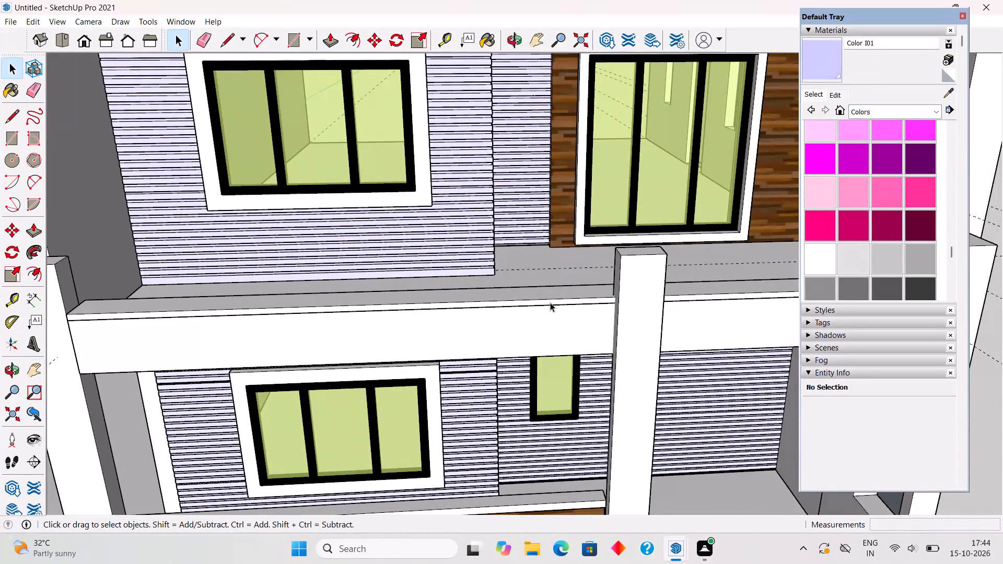
{"action": "triple_click", "coordinate": [550, 302]}
{"action": "right_click", "coordinate": [550, 302]}
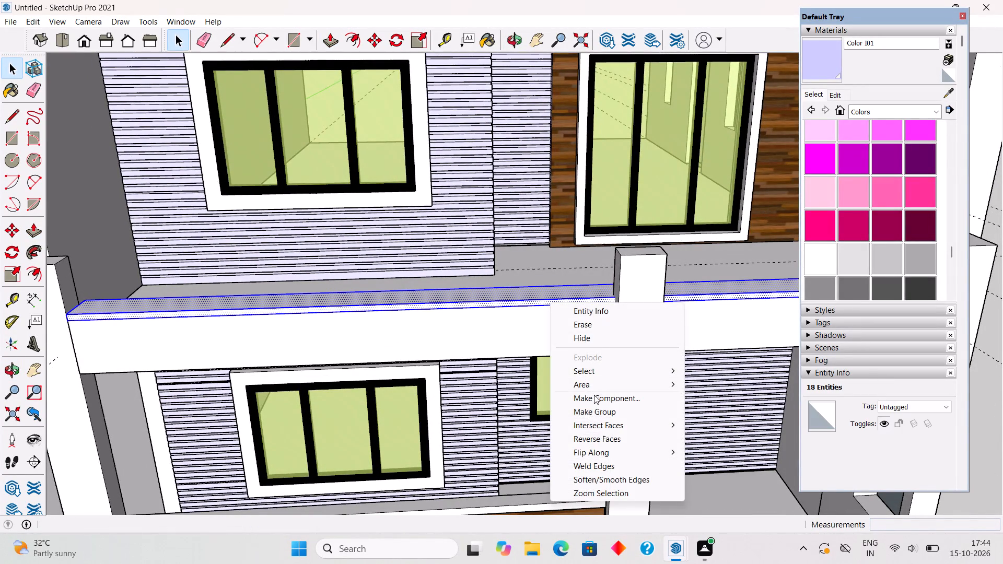
{"action": "left_click", "coordinate": [602, 417]}
{"action": "scroll", "coordinate": [596, 385], "scroll_direction": "down", "scroll_amount": 5}
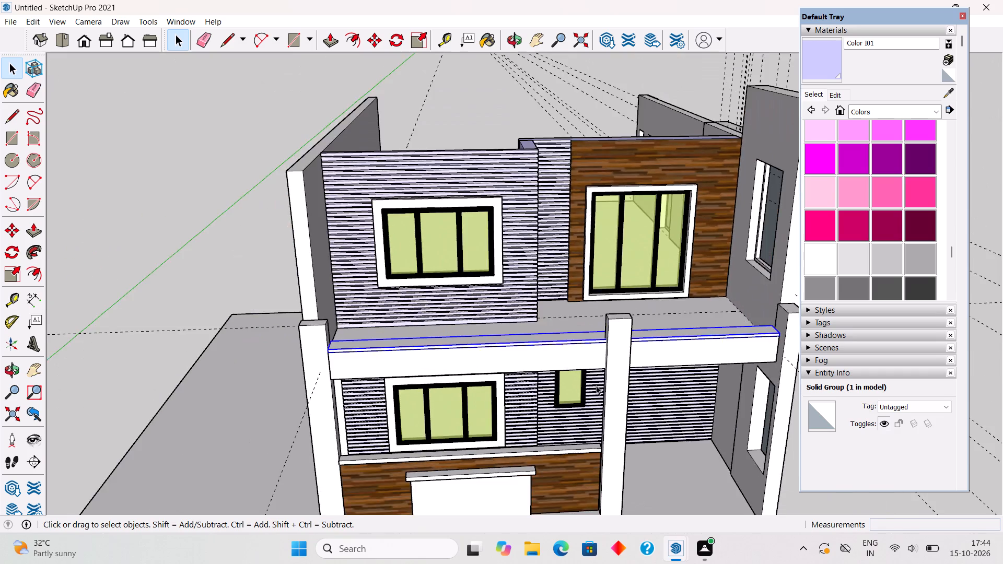
{"action": "scroll", "coordinate": [596, 385], "scroll_direction": "down", "scroll_amount": 4}
{"action": "left_click", "coordinate": [732, 444]}
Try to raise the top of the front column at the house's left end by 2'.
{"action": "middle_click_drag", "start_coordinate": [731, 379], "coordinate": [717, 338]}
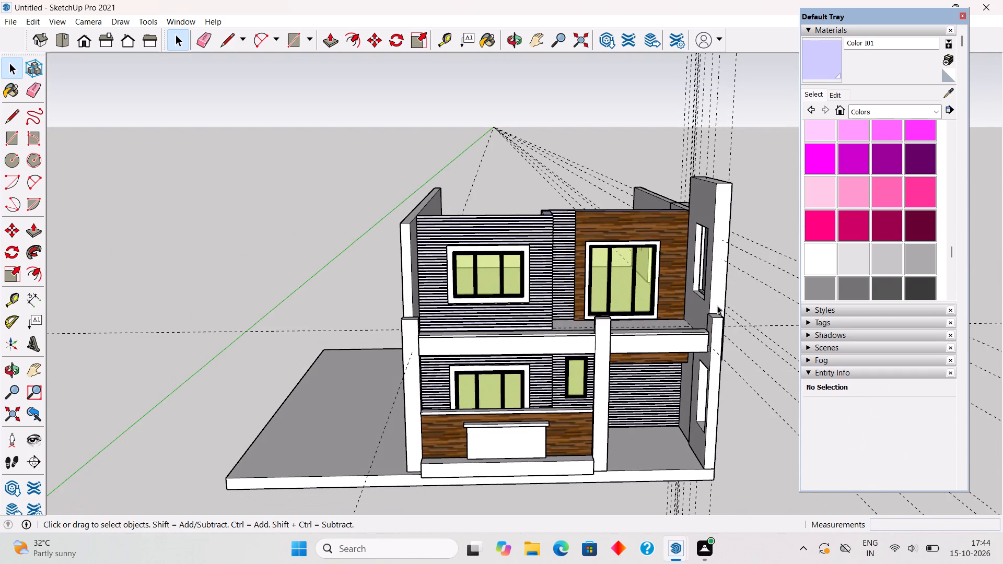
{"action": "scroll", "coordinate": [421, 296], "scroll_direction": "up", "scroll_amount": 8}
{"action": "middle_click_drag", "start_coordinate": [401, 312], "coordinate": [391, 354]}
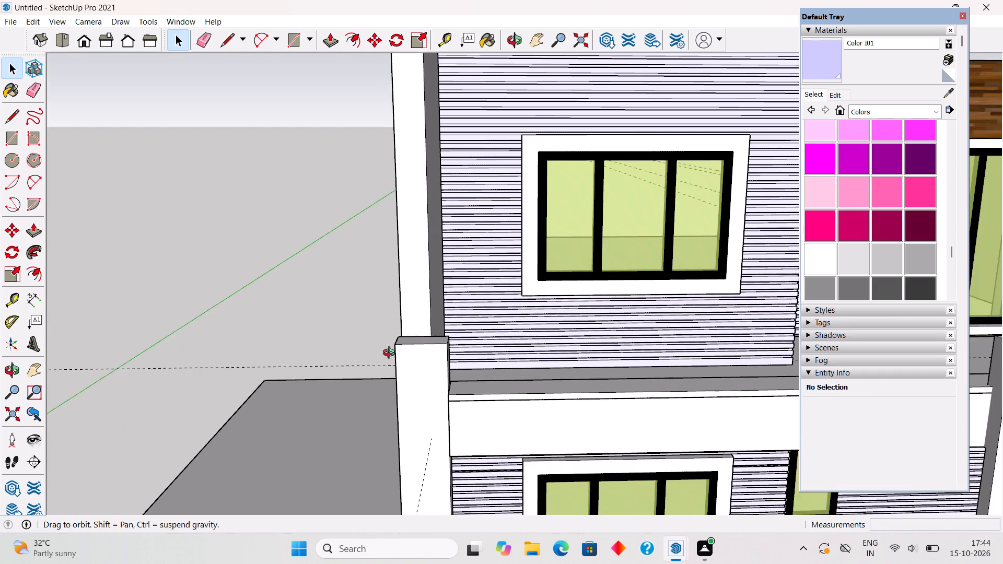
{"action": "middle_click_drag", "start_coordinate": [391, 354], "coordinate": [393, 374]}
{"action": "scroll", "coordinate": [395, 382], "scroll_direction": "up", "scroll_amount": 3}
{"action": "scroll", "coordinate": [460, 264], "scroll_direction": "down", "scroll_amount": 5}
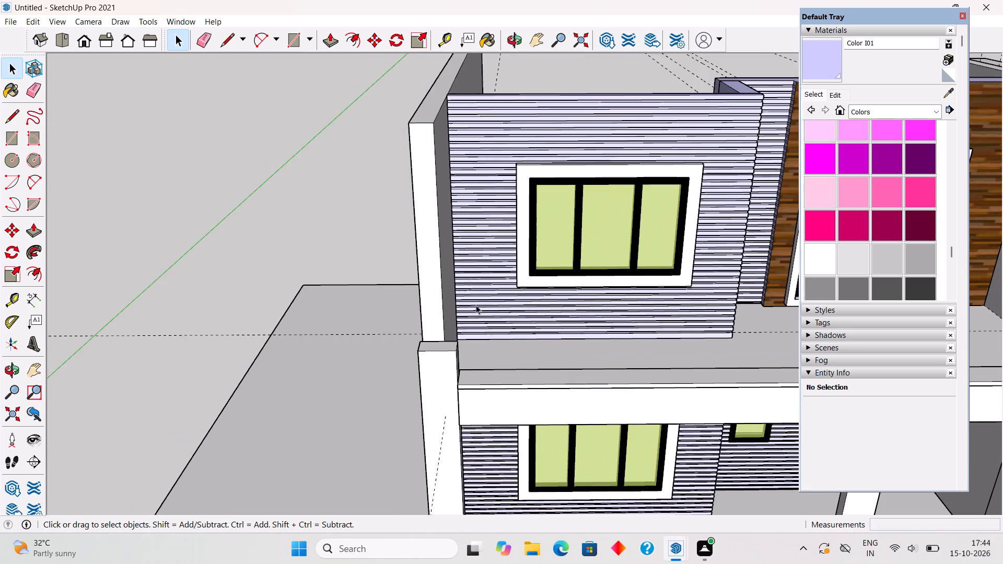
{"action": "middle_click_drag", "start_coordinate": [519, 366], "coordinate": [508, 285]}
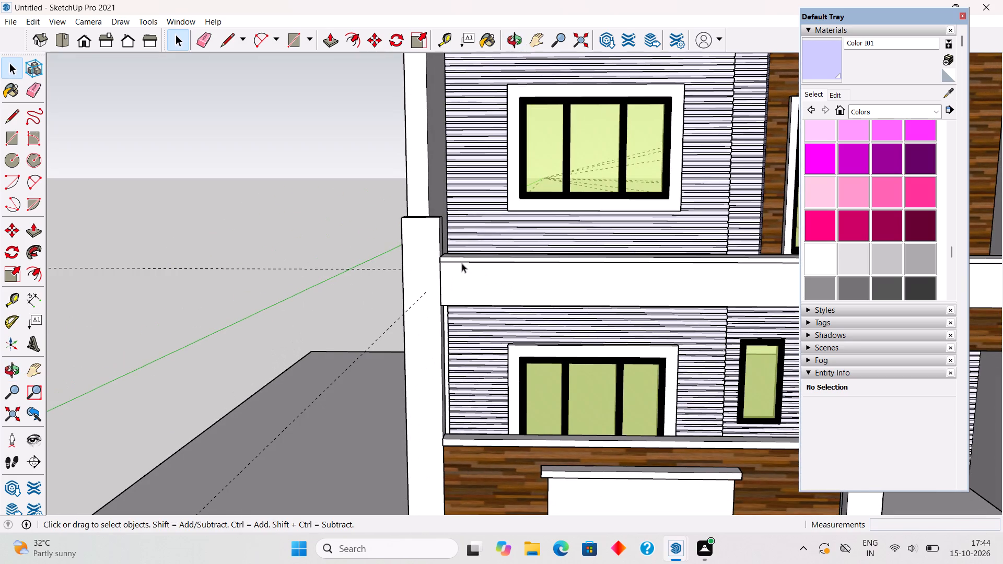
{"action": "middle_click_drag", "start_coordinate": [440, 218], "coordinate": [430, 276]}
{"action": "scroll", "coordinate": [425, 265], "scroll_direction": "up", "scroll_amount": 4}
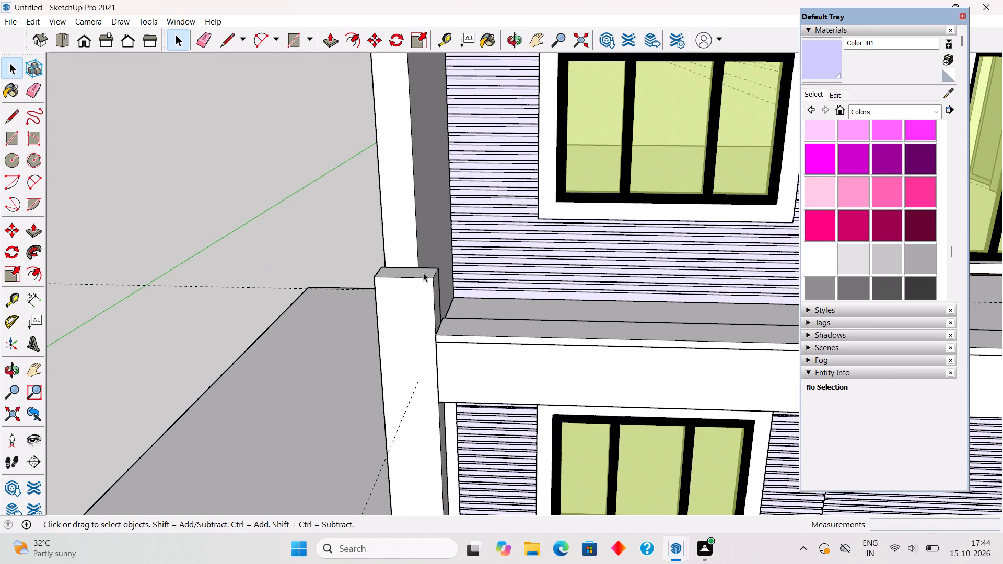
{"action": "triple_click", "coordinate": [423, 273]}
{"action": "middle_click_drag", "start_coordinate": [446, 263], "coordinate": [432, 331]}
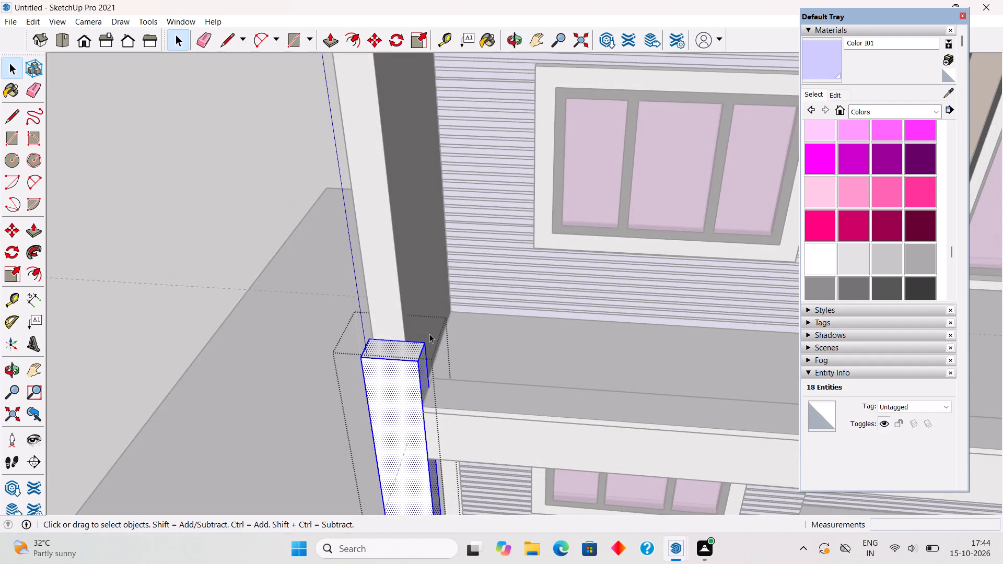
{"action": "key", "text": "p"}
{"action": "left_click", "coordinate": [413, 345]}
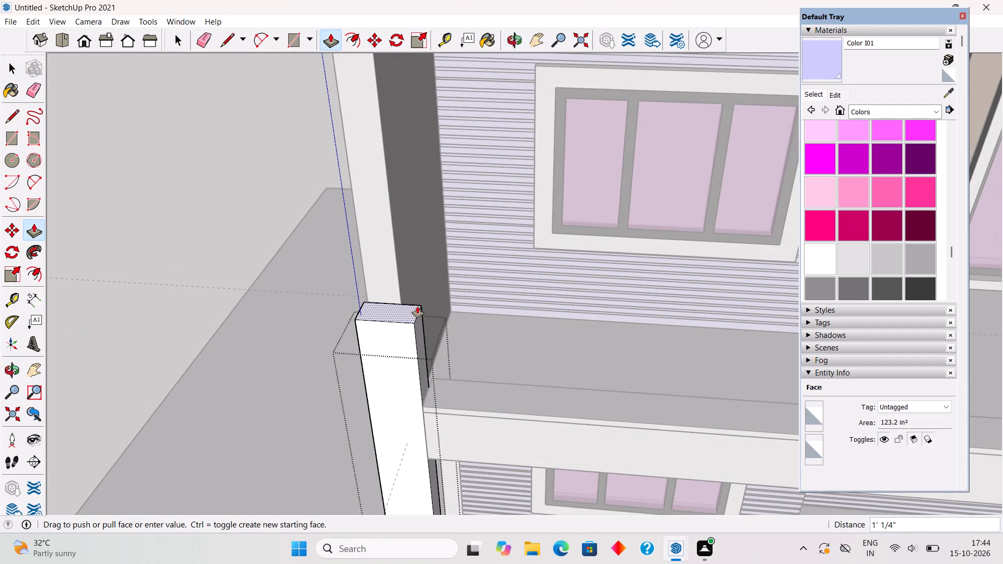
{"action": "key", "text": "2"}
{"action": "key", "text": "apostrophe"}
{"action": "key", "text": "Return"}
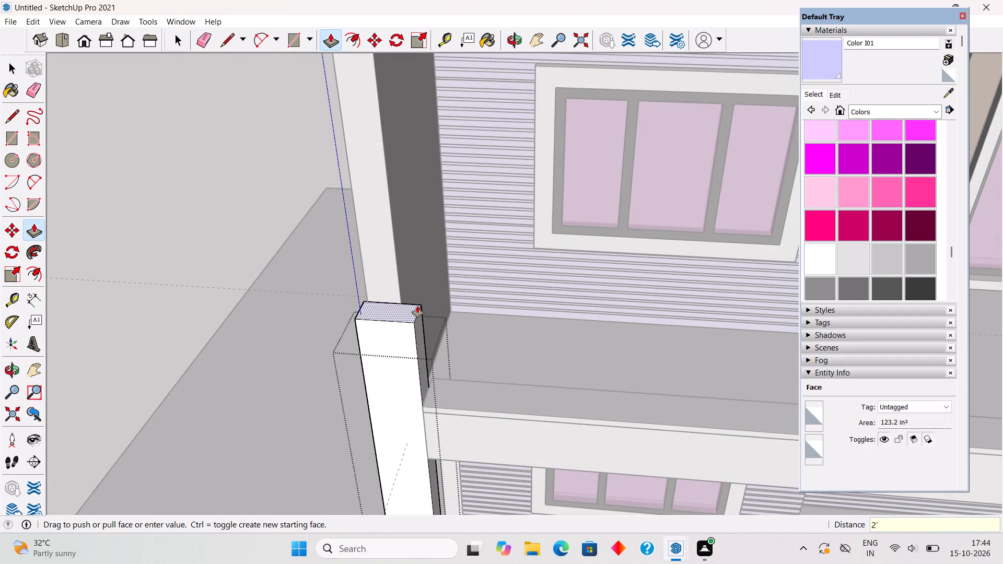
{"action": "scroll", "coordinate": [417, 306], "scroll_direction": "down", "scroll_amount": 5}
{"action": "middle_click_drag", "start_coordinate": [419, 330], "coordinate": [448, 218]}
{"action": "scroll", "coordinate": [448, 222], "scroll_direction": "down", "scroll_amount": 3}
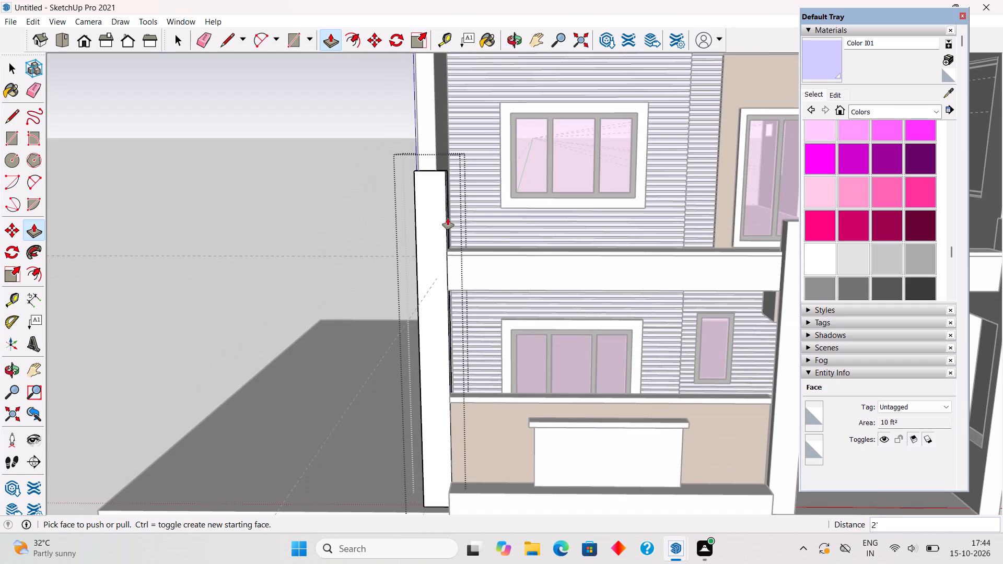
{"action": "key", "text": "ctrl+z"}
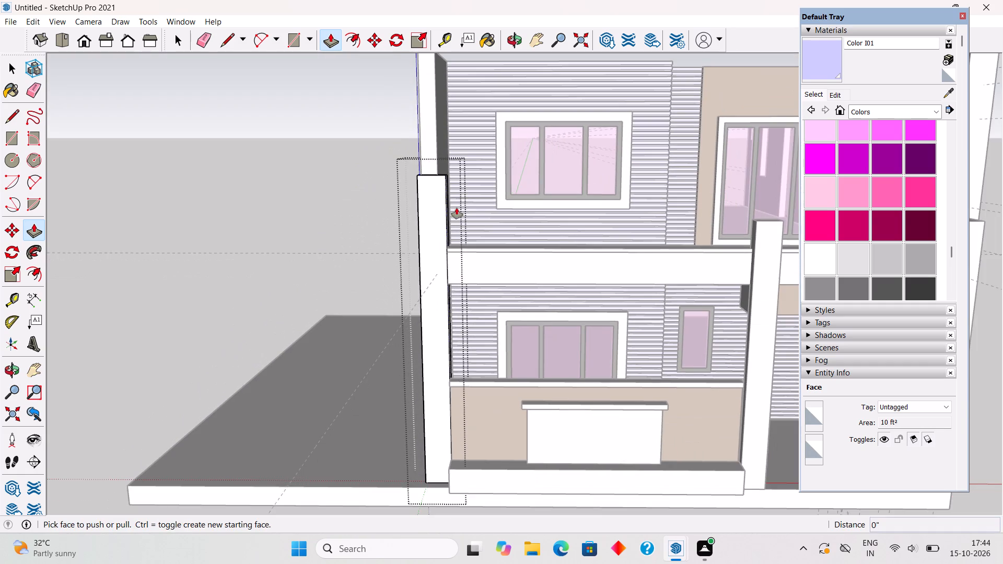
Pull the top face of the left-end front column up 1.3'.
{"action": "middle_click_drag", "start_coordinate": [436, 241], "coordinate": [414, 418]}
{"action": "scroll", "coordinate": [422, 395], "scroll_direction": "up", "scroll_amount": 4}
{"action": "left_click", "coordinate": [433, 368]}
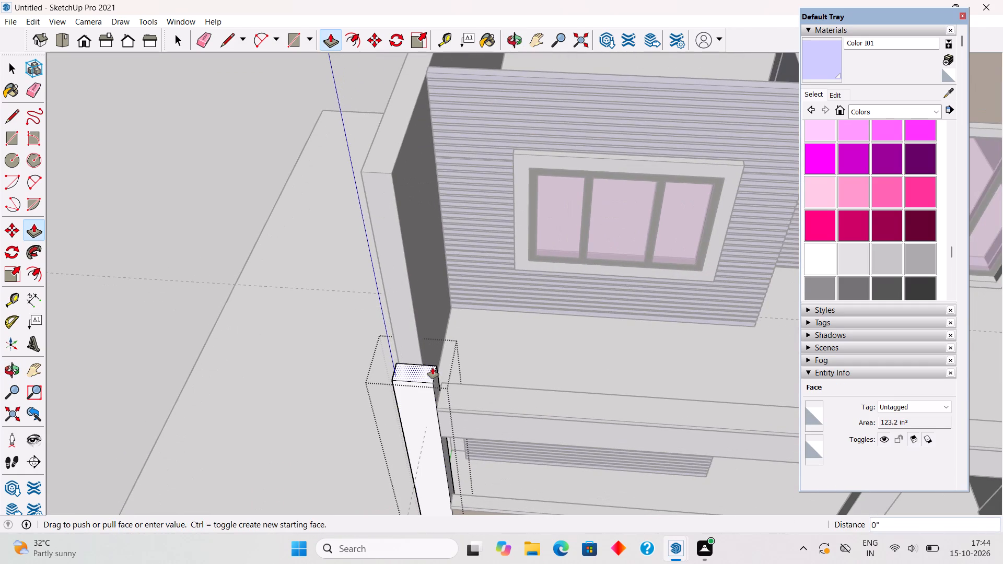
{"action": "key", "text": "1"}
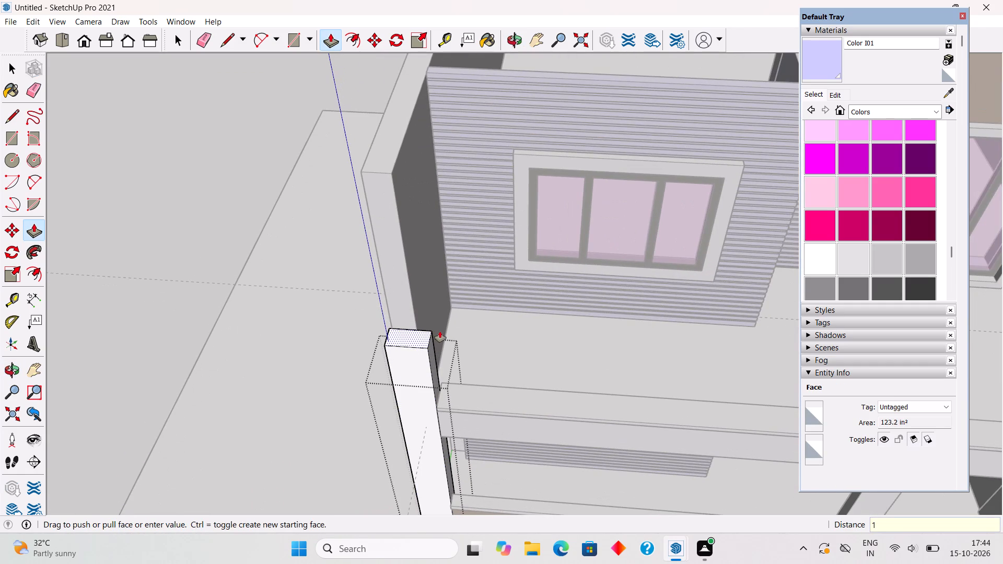
{"action": "key", "text": "period"}
{"action": "key", "text": "3"}
{"action": "key", "text": "apostrophe"}
{"action": "key", "text": "Return"}
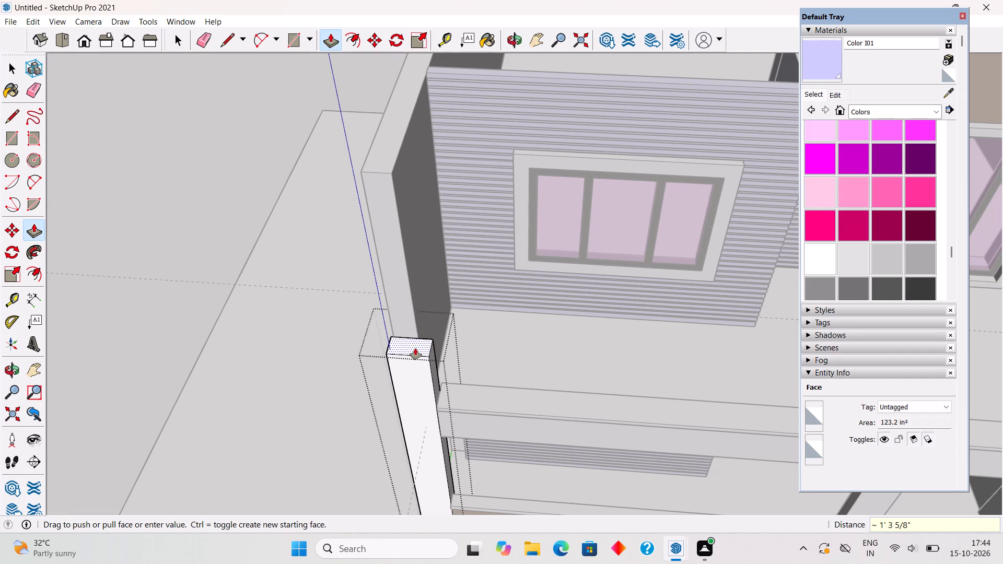
{"action": "middle_click_drag", "start_coordinate": [465, 398], "coordinate": [478, 264]}
{"action": "scroll", "coordinate": [478, 264], "scroll_direction": "down", "scroll_amount": 8}
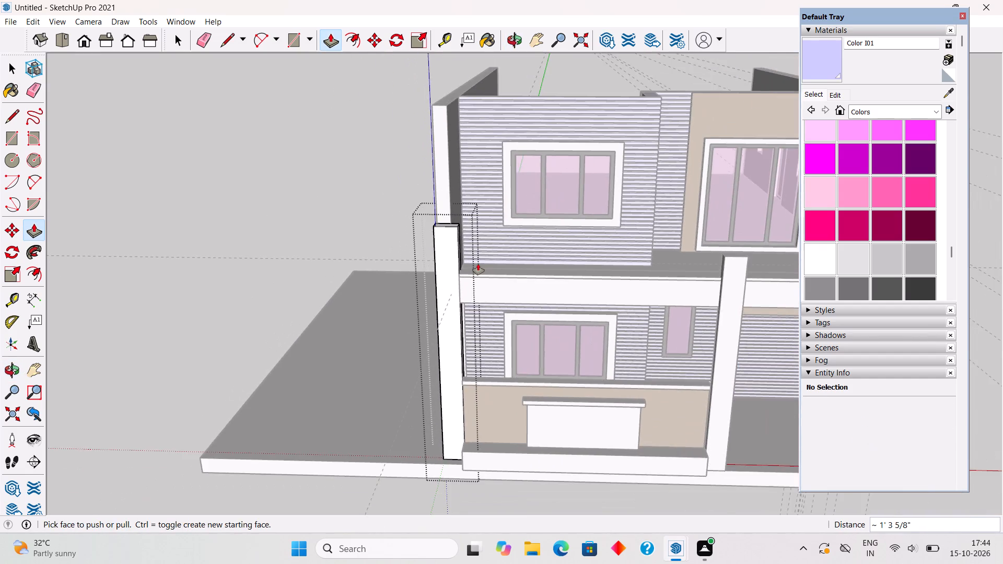
{"action": "key", "text": "space"}
Pull the top of the middle front column up about 1' 3 5/8", level with the left-end column.
{"action": "middle_click_drag", "start_coordinate": [649, 300], "coordinate": [654, 368]}
{"action": "triple_click", "coordinate": [665, 356]}
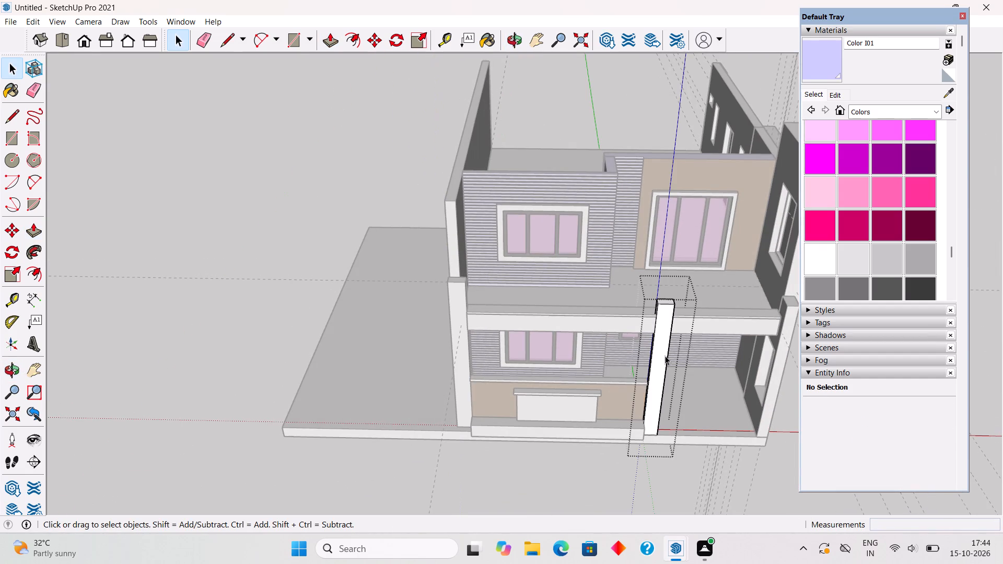
{"action": "middle_click_drag", "start_coordinate": [671, 280], "coordinate": [666, 327]}
{"action": "scroll", "coordinate": [664, 331], "scroll_direction": "up", "scroll_amount": 6}
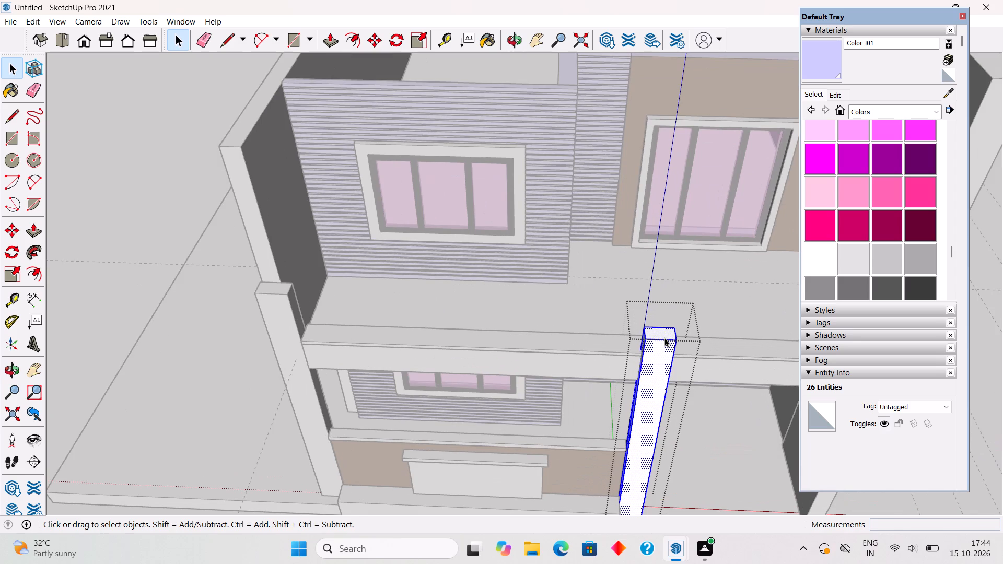
{"action": "key", "text": "p"}
{"action": "left_click", "coordinate": [665, 333]}
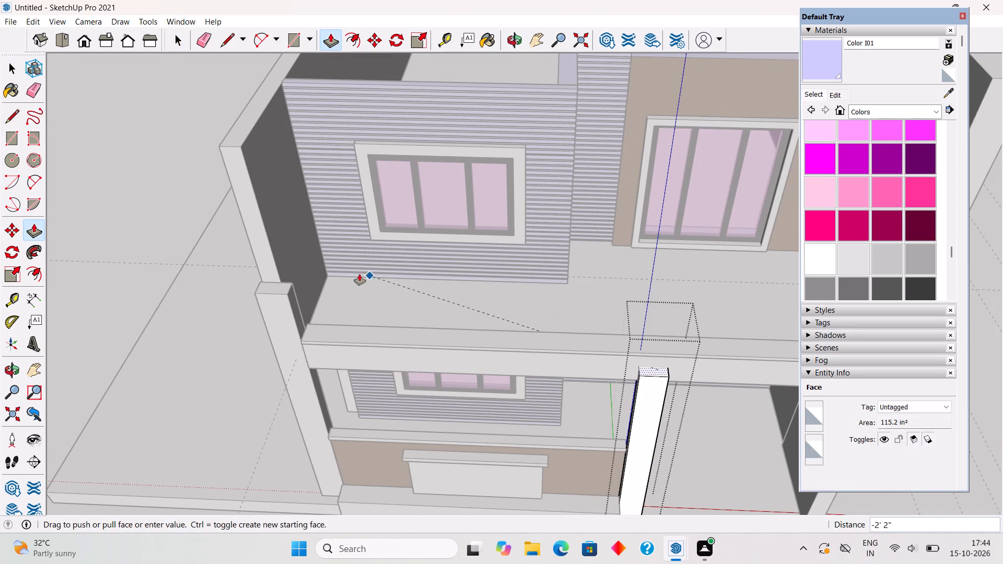
{"action": "left_click", "coordinate": [285, 288]}
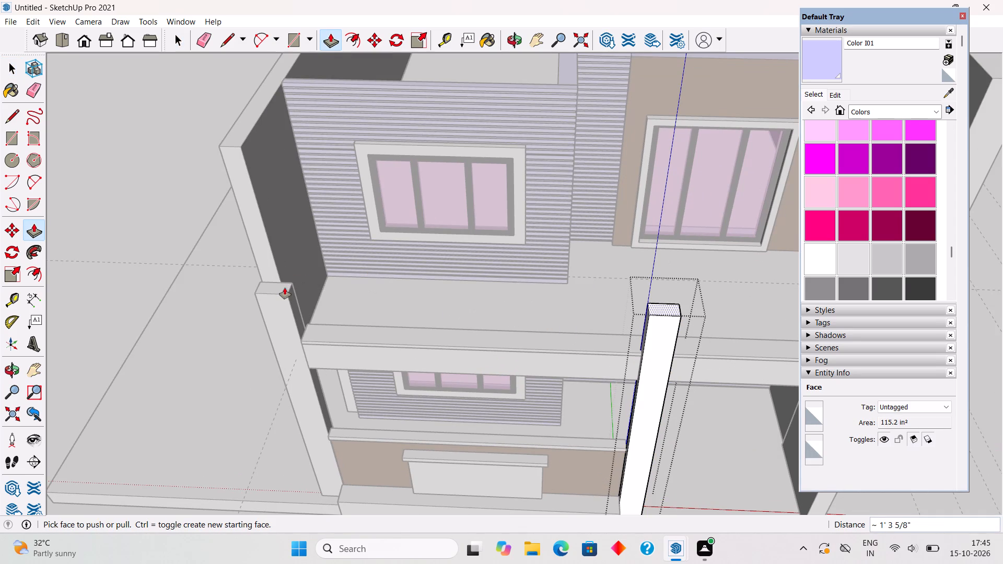
{"action": "key", "text": "space"}
Raise the top of the right-end front column level with the middle column and close its group.
{"action": "scroll", "coordinate": [286, 285], "scroll_direction": "down", "scroll_amount": 10}
{"action": "scroll", "coordinate": [501, 308], "scroll_direction": "up", "scroll_amount": 4}
{"action": "scroll", "coordinate": [543, 307], "scroll_direction": "up", "scroll_amount": 3}
{"action": "triple_click", "coordinate": [543, 307]}
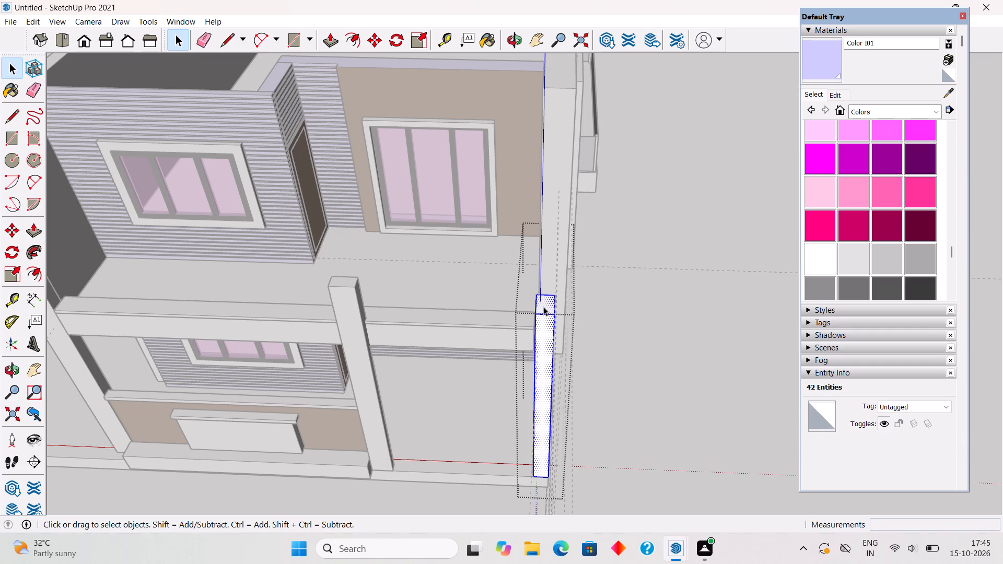
{"action": "key", "text": "p"}
{"action": "left_click", "coordinate": [545, 300]}
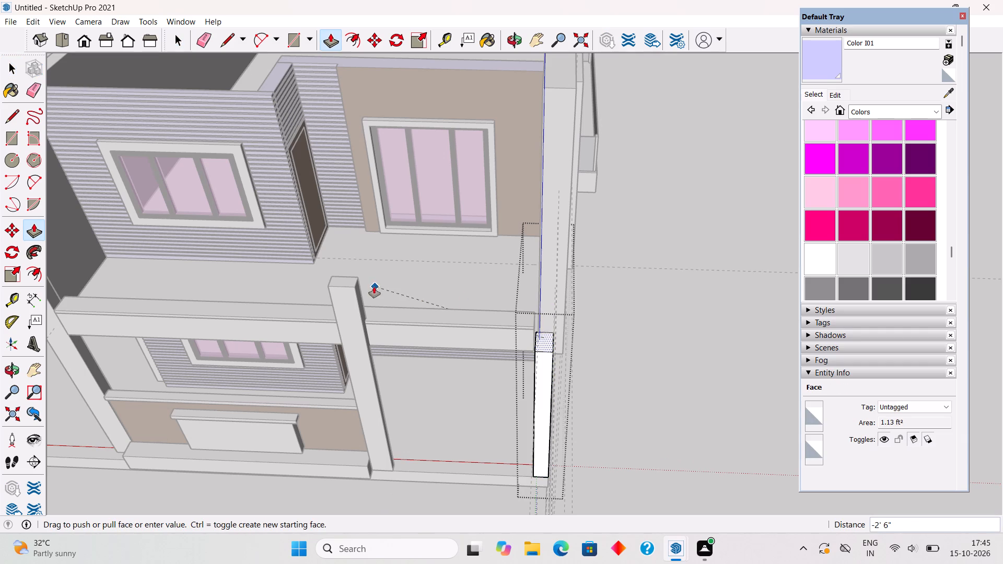
{"action": "left_click", "coordinate": [333, 277]}
{"action": "key", "text": "space"}
{"action": "scroll", "coordinate": [333, 277], "scroll_direction": "down", "scroll_amount": 5}
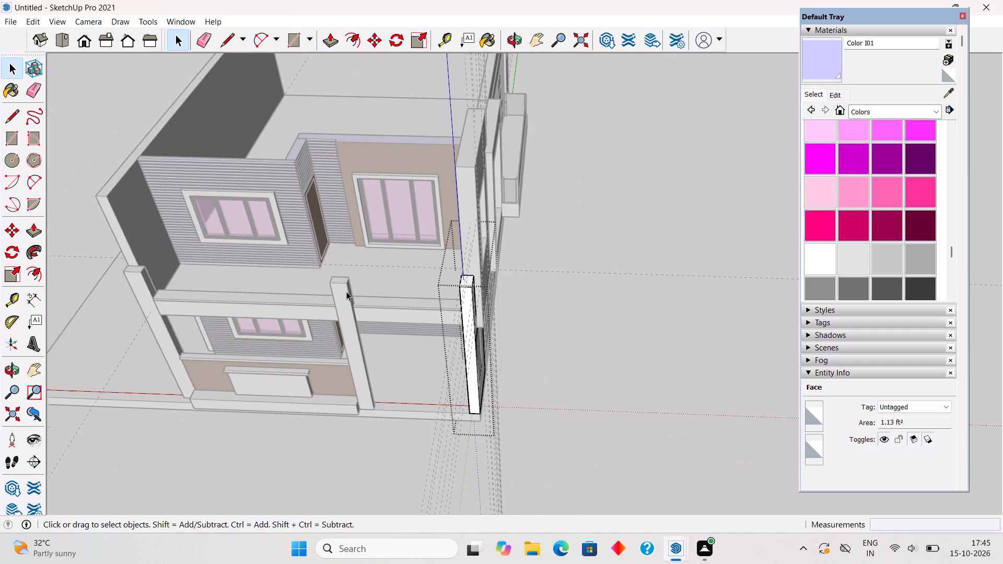
{"action": "left_click", "coordinate": [587, 356]}
Draw a rectangle of about 3" by 3 15/16" on the beam-top strip, against the left-end column.
{"action": "middle_click_drag", "start_coordinate": [344, 340], "coordinate": [526, 234]}
{"action": "scroll", "coordinate": [520, 327], "scroll_direction": "down", "scroll_amount": 1}
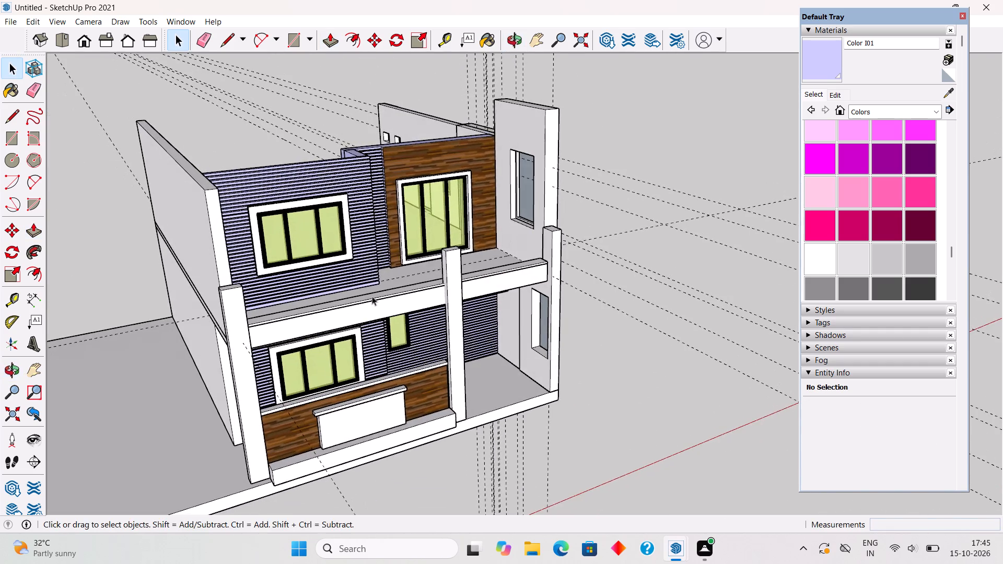
{"action": "middle_click_drag", "start_coordinate": [348, 305], "coordinate": [273, 277]}
{"action": "scroll", "coordinate": [269, 277], "scroll_direction": "up", "scroll_amount": 5}
{"action": "middle_click_drag", "start_coordinate": [193, 191], "coordinate": [170, 291]}
{"action": "scroll", "coordinate": [175, 347], "scroll_direction": "up", "scroll_amount": 3}
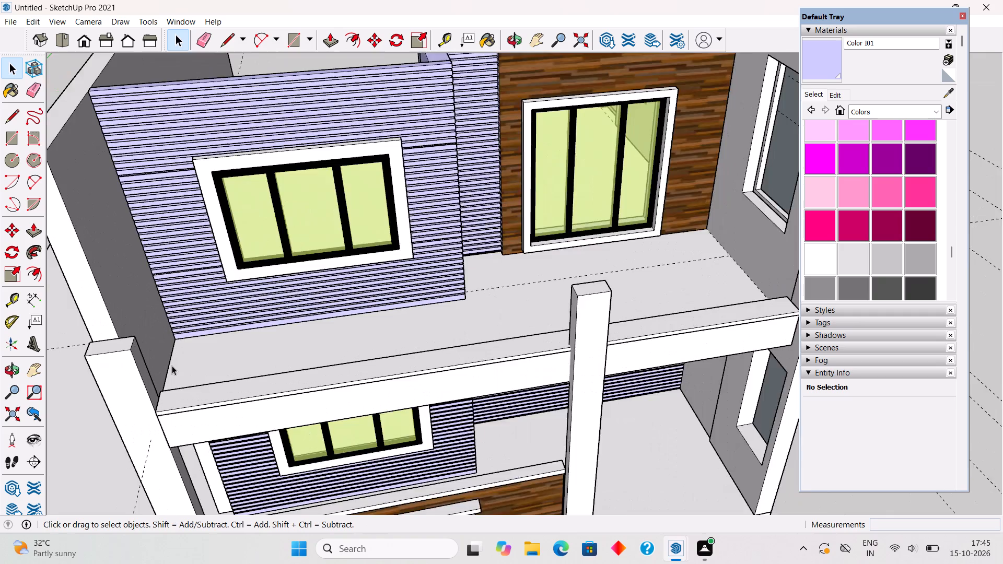
{"action": "scroll", "coordinate": [172, 366], "scroll_direction": "up", "scroll_amount": 6}
{"action": "scroll", "coordinate": [167, 418], "scroll_direction": "up", "scroll_amount": 4}
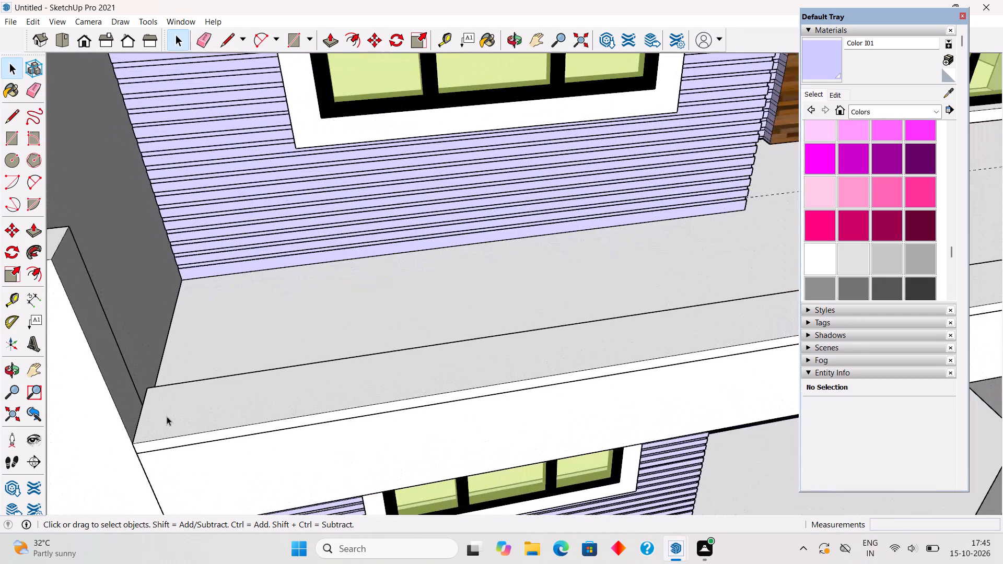
{"action": "key", "text": "r"}
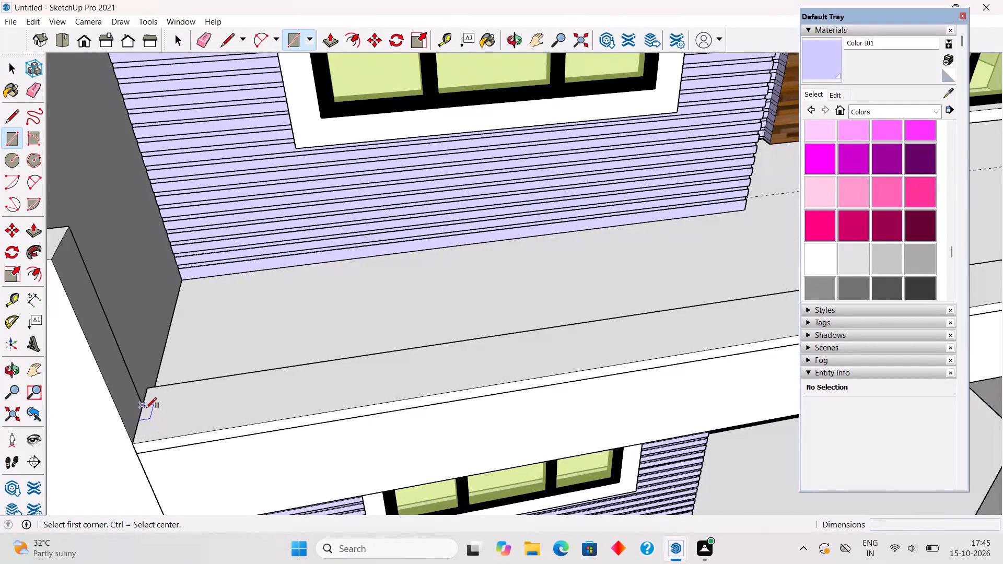
{"action": "left_click", "coordinate": [146, 408]}
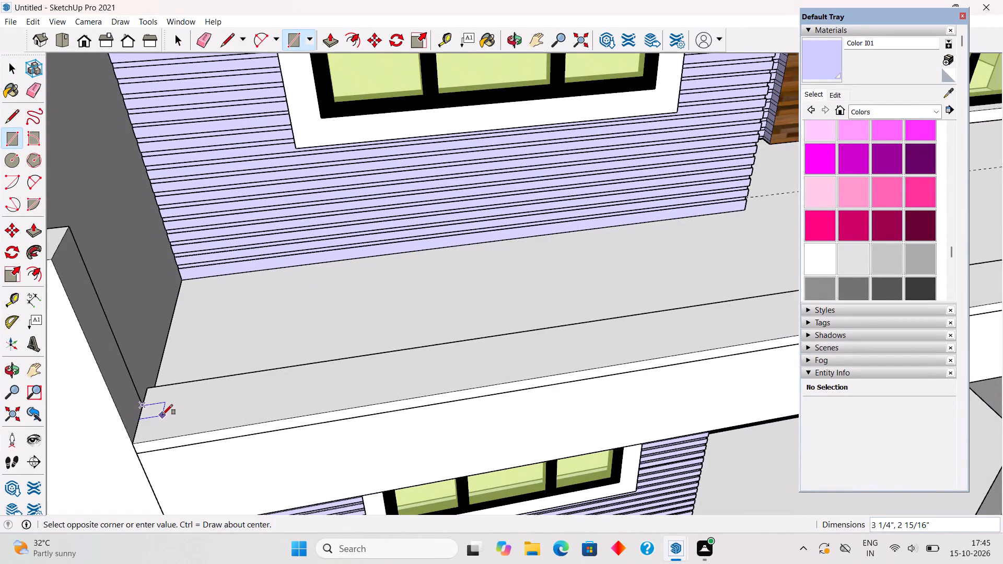
{"action": "left_click", "coordinate": [159, 420]}
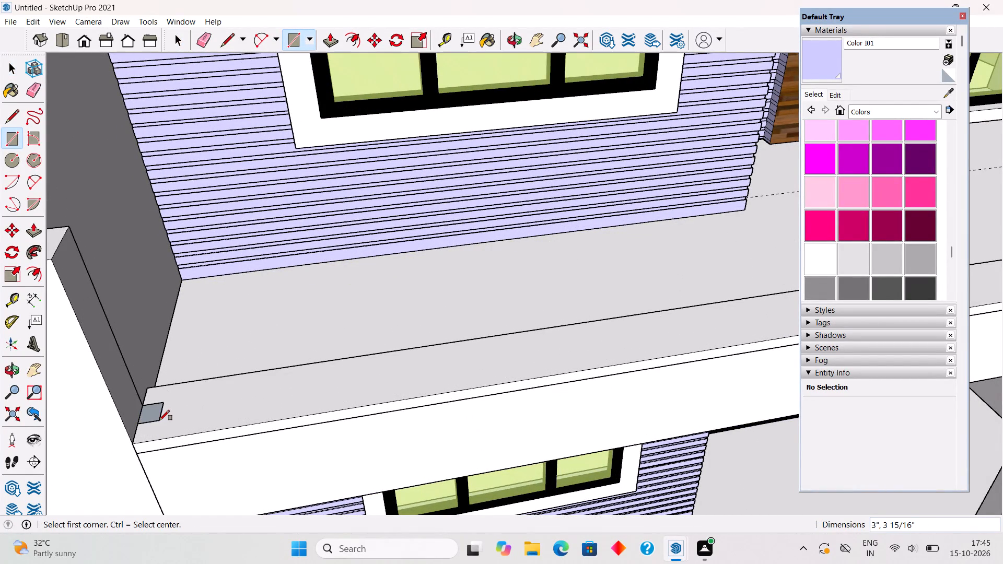
Pull the small rectangle up about 2' 7 5/8" into a railing post, level with the left-end column's top.
{"action": "key", "text": "p"}
{"action": "left_click", "coordinate": [150, 414]}
{"action": "scroll", "coordinate": [145, 356], "scroll_direction": "down", "scroll_amount": 3}
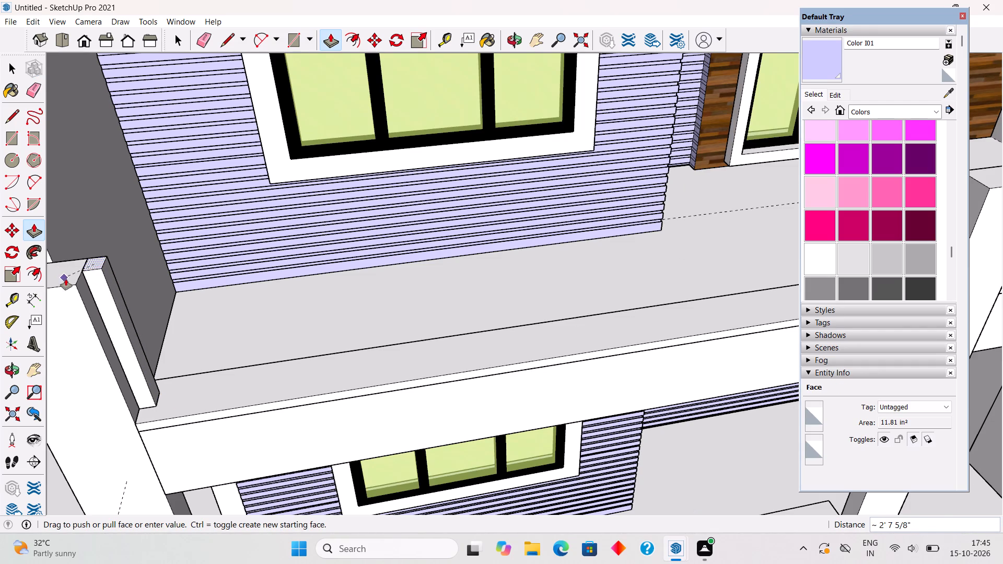
{"action": "left_click", "coordinate": [72, 283]}
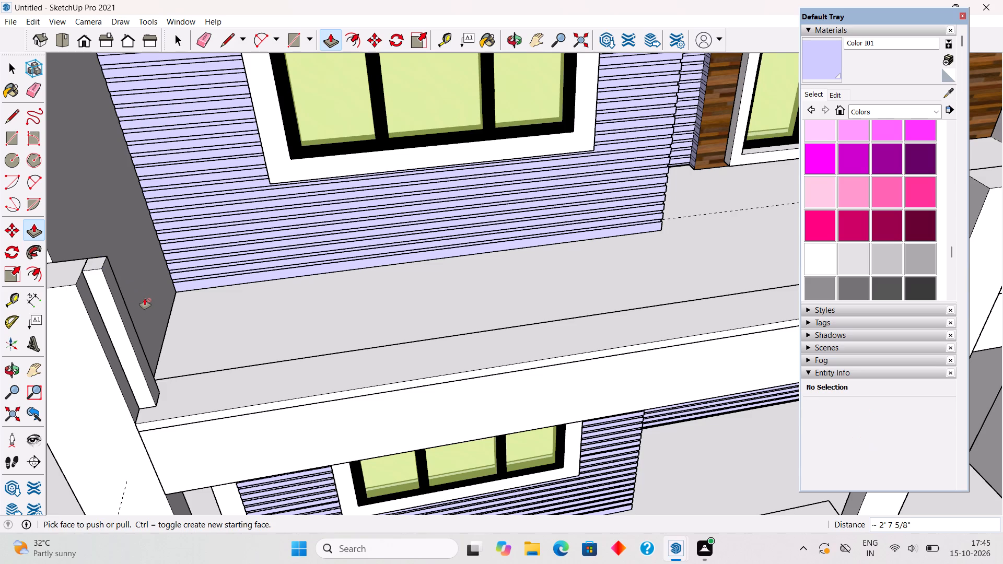
{"action": "key", "text": "space"}
Make the small railing post beside the left-end column a group.
{"action": "triple_click", "coordinate": [125, 343]}
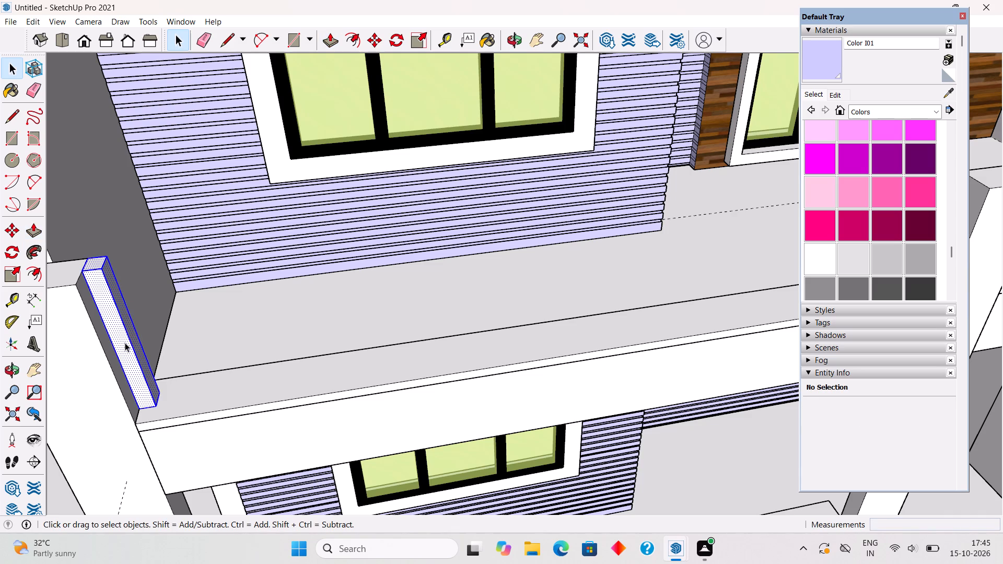
{"action": "right_click", "coordinate": [125, 343]}
{"action": "left_click", "coordinate": [184, 255]}
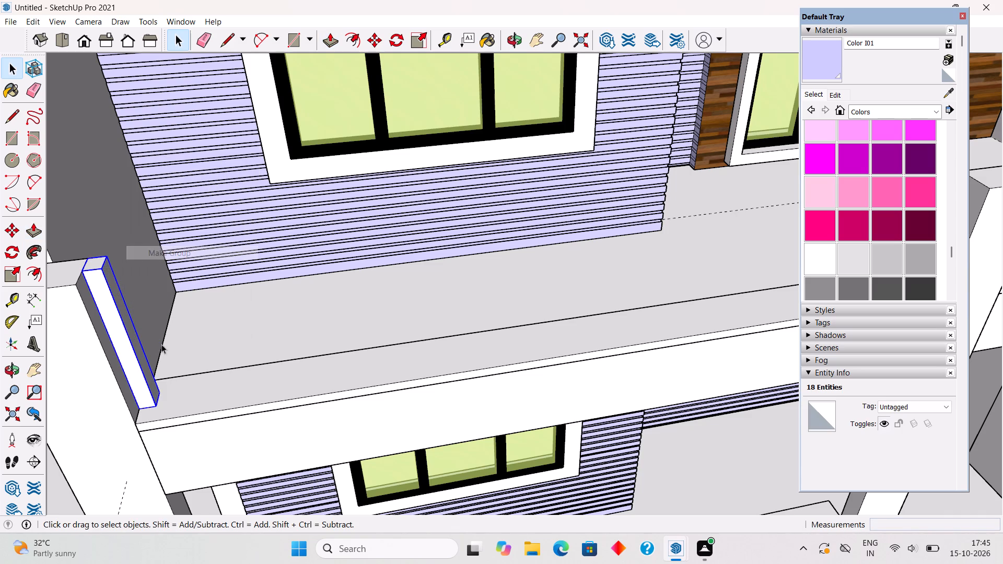
Copy the railing post about 13' 9 3/16" along the beam top, placing it against the middle column.
{"action": "key", "text": "m"}
{"action": "left_click", "coordinate": [158, 399]}
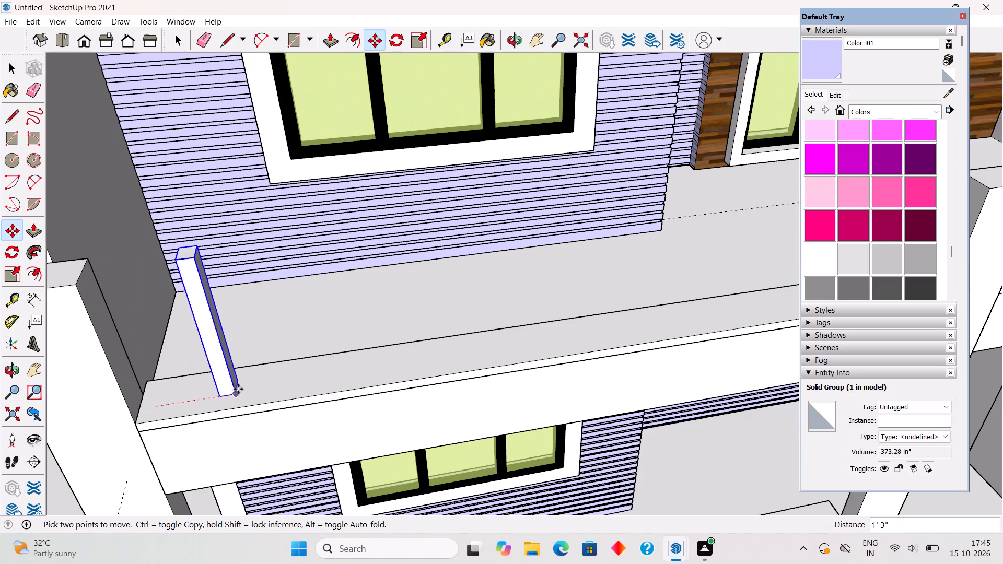
{"action": "scroll", "coordinate": [248, 379], "scroll_direction": "down", "scroll_amount": 7}
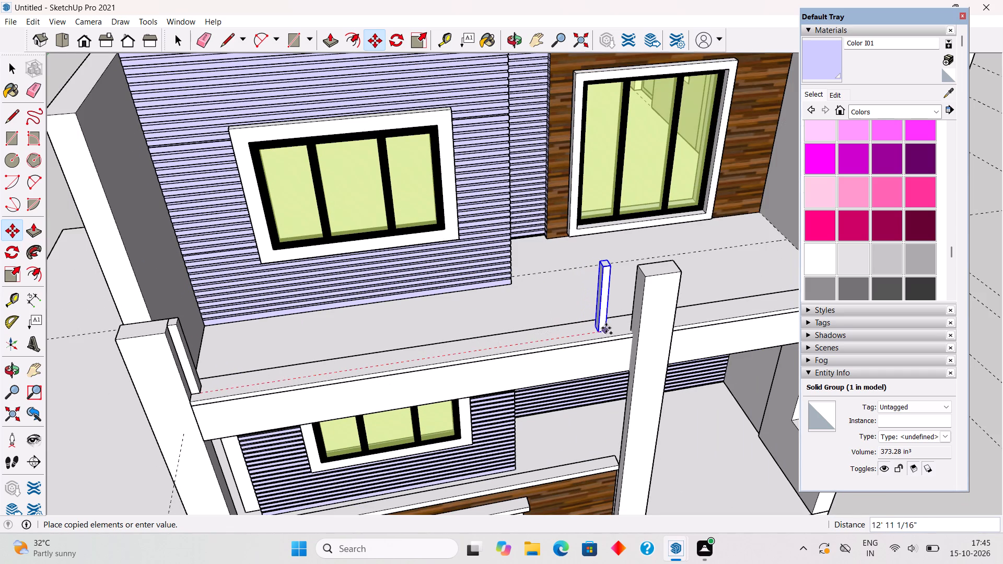
{"action": "scroll", "coordinate": [618, 333], "scroll_direction": "up", "scroll_amount": 2}
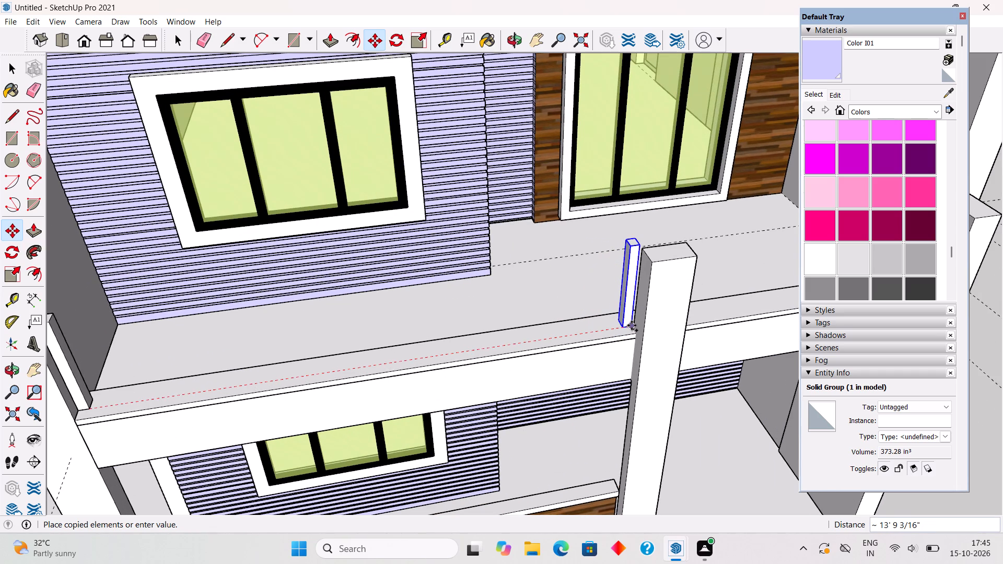
{"action": "left_click", "coordinate": [636, 323]}
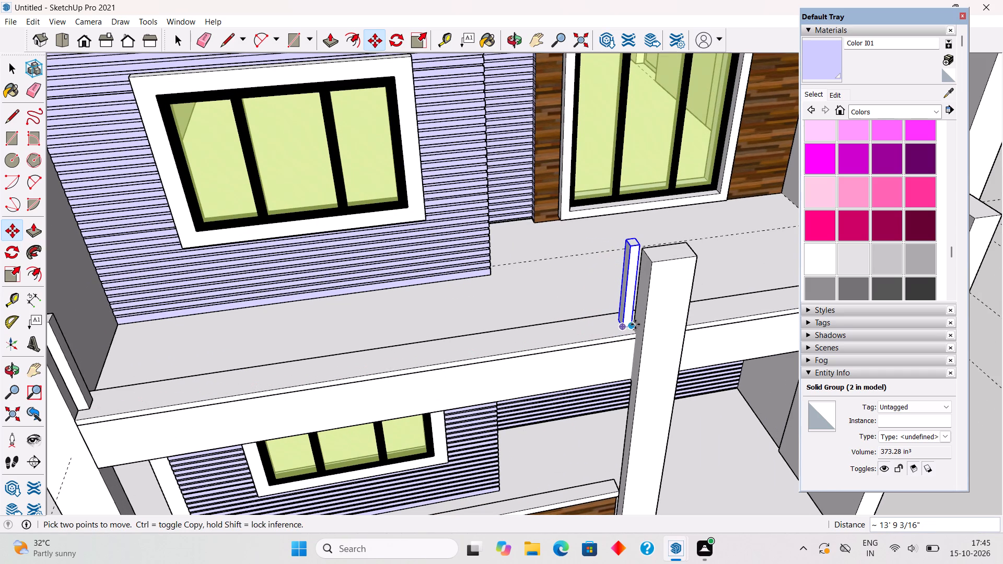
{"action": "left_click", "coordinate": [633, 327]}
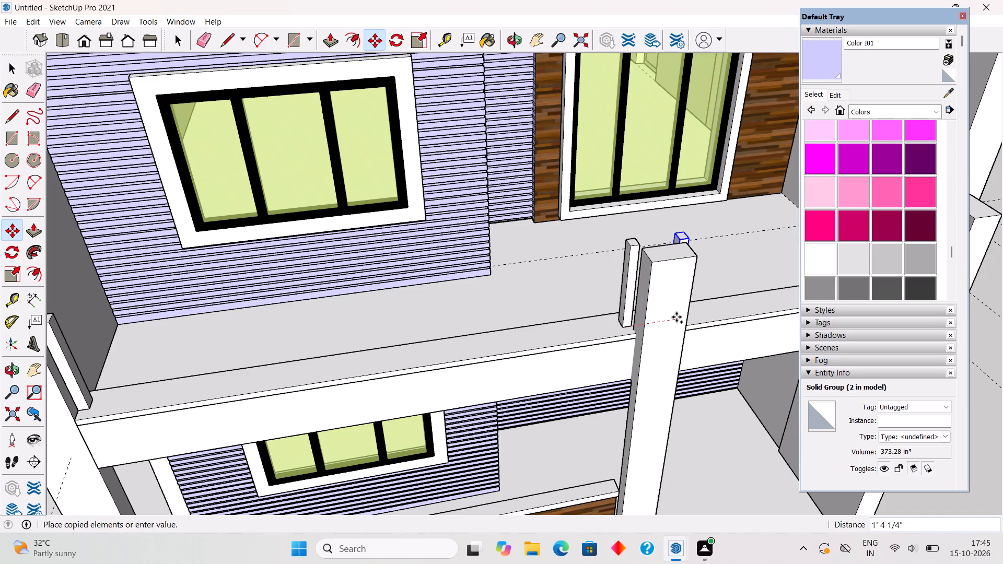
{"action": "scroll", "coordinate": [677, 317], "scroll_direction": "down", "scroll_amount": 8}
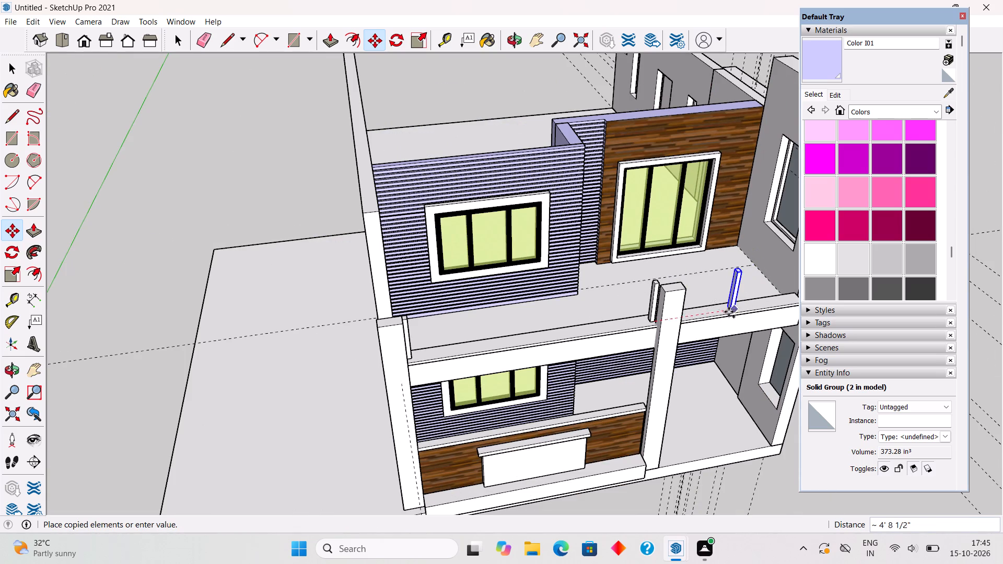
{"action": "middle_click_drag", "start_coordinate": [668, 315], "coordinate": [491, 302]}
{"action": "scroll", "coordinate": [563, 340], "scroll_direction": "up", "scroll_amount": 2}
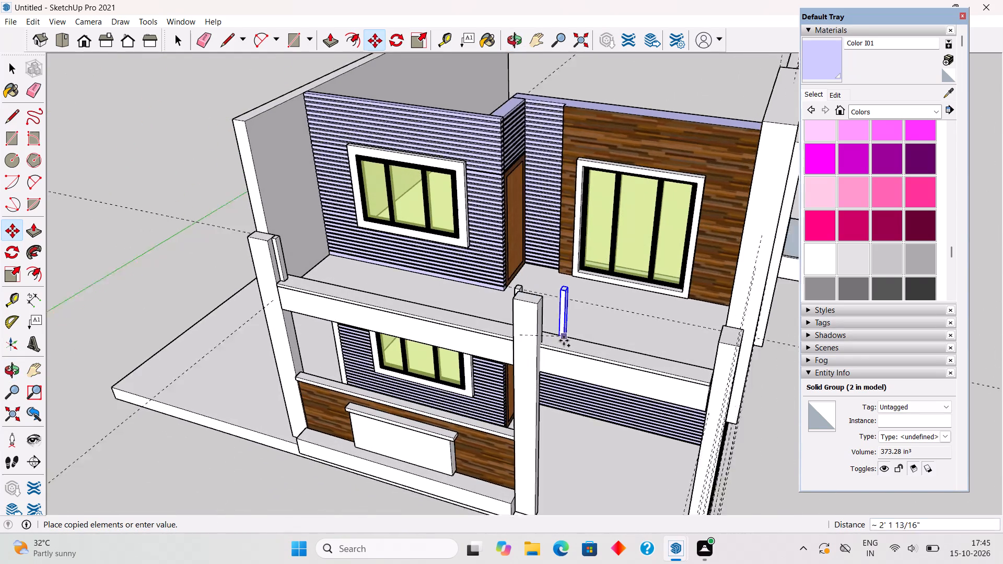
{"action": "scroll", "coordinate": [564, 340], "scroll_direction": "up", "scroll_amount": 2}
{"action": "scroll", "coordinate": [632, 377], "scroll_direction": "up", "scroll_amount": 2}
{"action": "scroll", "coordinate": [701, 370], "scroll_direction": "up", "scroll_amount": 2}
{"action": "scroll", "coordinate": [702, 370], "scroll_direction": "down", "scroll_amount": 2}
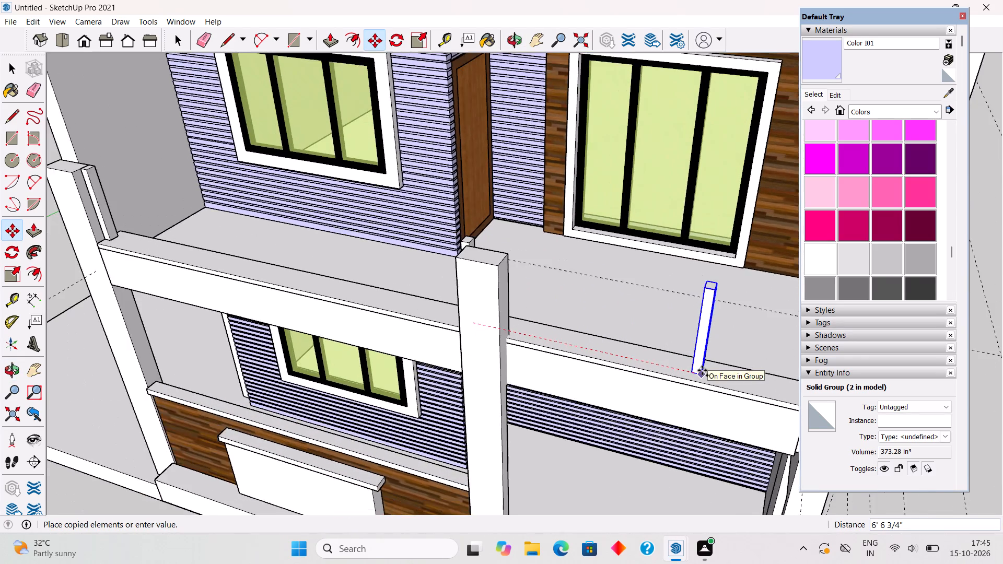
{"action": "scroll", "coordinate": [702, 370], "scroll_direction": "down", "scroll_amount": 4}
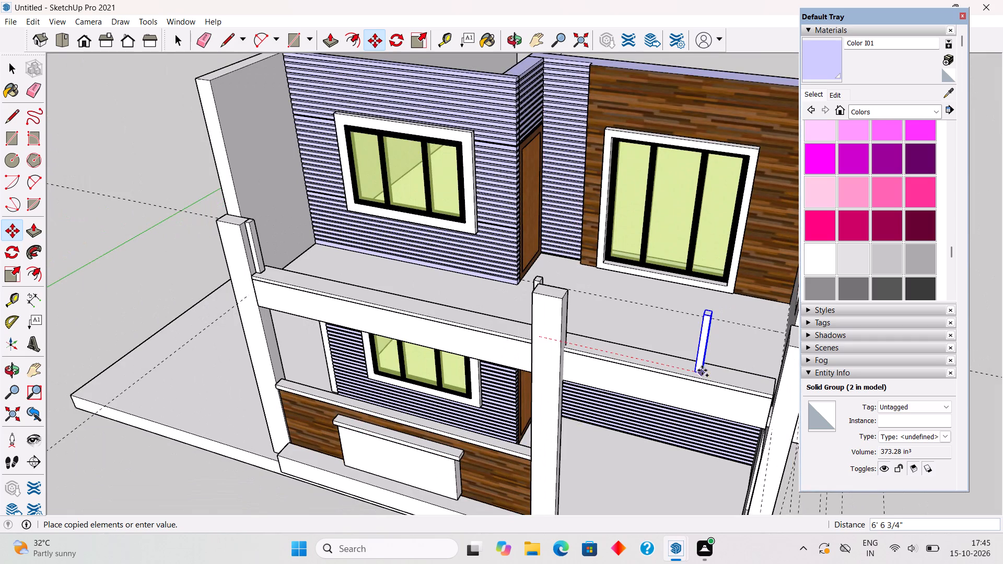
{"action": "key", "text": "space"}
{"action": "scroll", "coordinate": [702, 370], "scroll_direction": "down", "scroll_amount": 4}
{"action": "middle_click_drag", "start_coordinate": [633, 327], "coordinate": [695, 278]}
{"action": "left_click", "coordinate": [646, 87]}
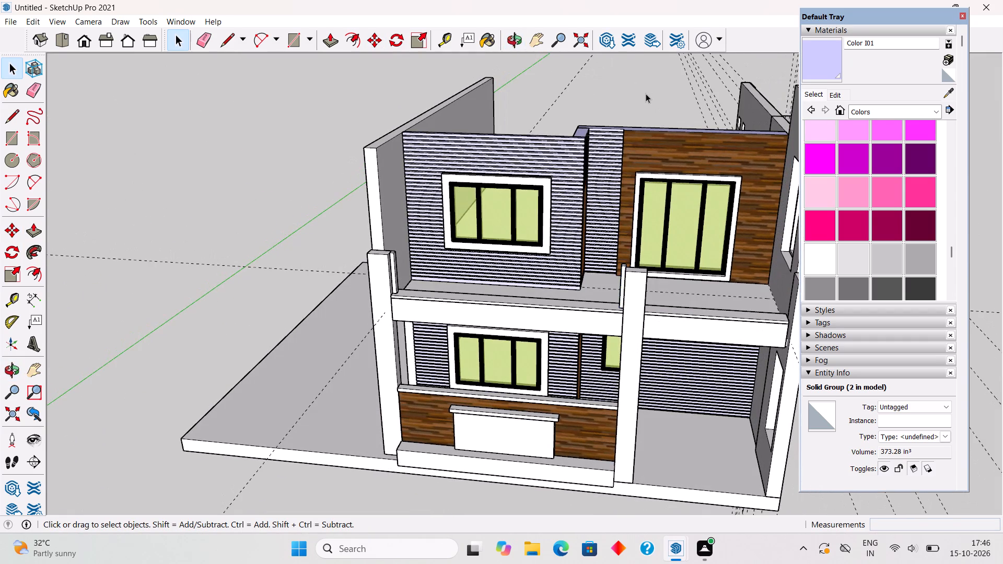
Draw a vertical rectangle of about 13' 6 3/16" by 2' 7 5/8" between the two railing posts as the railing panel.
{"action": "middle_click_drag", "start_coordinate": [619, 349], "coordinate": [715, 310]}
{"action": "scroll", "coordinate": [711, 235], "scroll_direction": "up", "scroll_amount": 6}
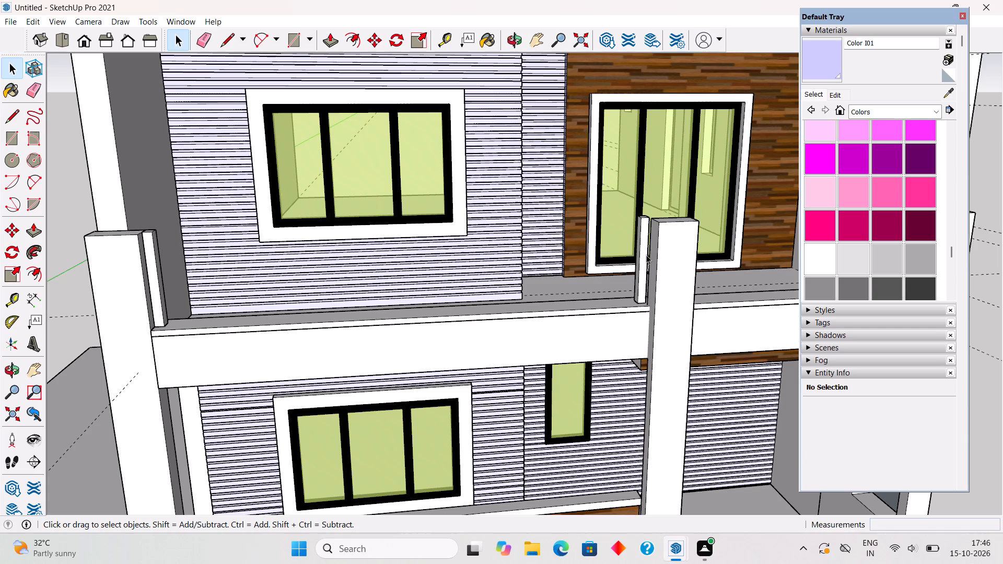
{"action": "key", "text": "r"}
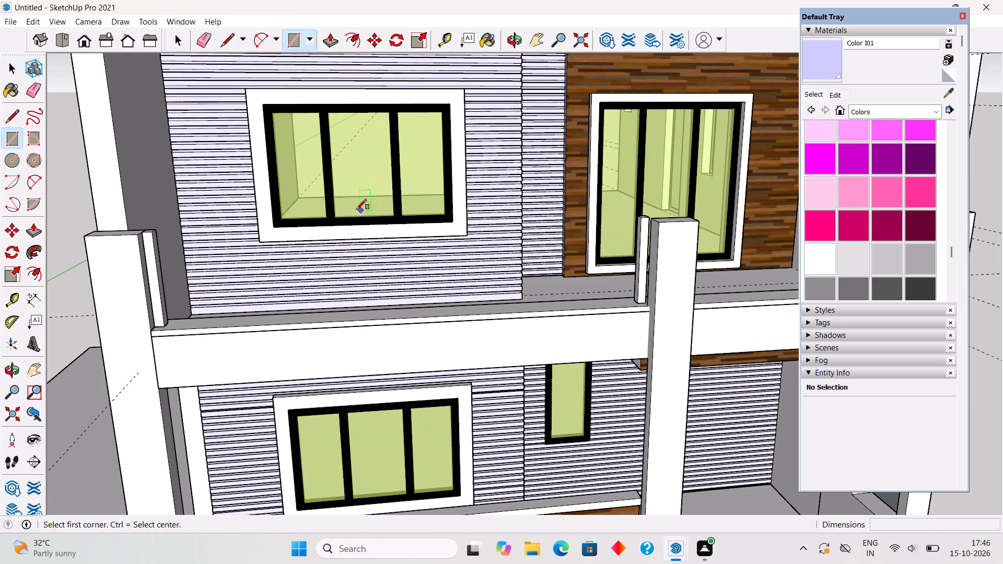
{"action": "scroll", "coordinate": [269, 191], "scroll_direction": "up", "scroll_amount": 3}
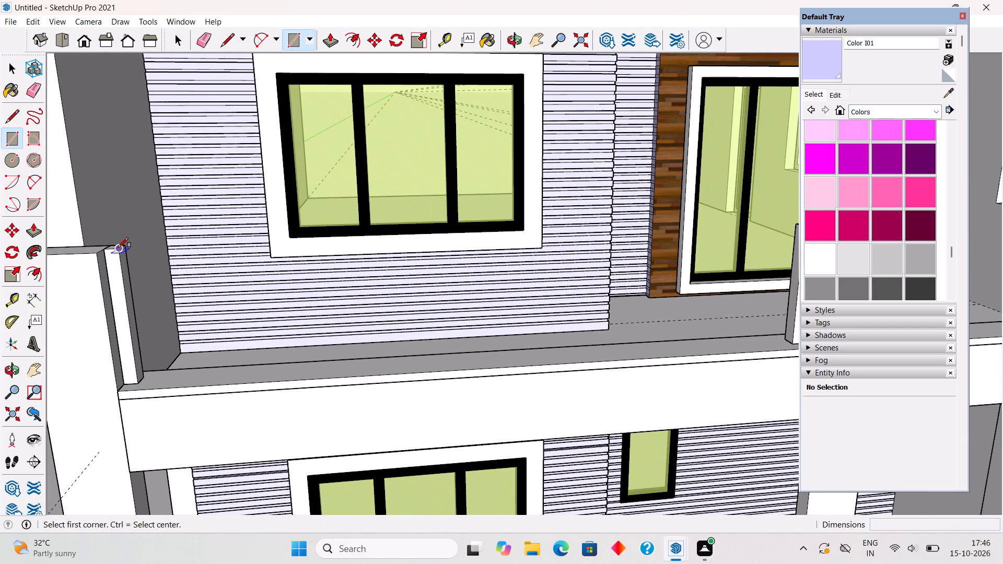
{"action": "left_click", "coordinate": [118, 248]}
{"action": "scroll", "coordinate": [117, 261], "scroll_direction": "down", "scroll_amount": 5}
{"action": "scroll", "coordinate": [573, 332], "scroll_direction": "up", "scroll_amount": 3}
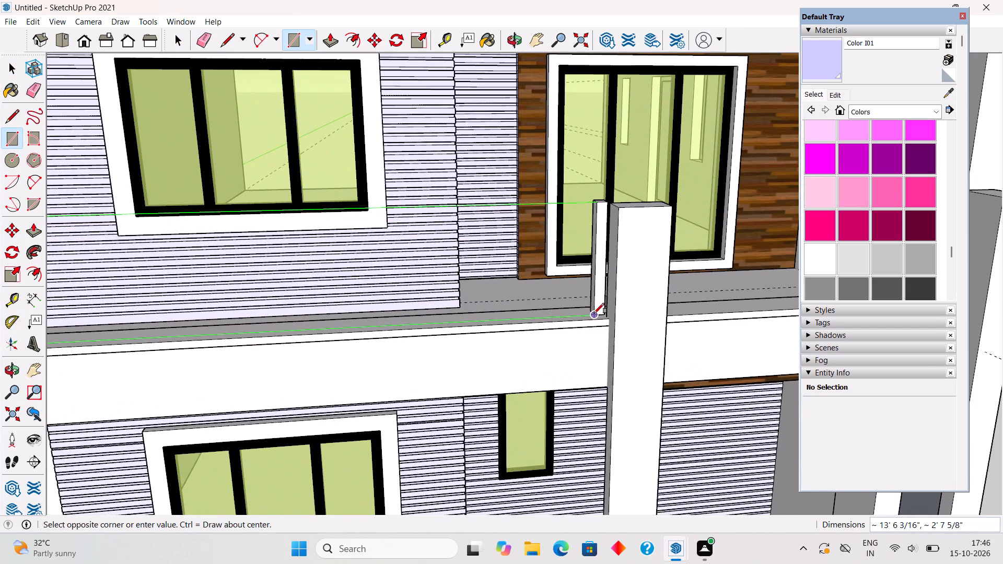
{"action": "left_click", "coordinate": [594, 313]}
Make the railing panel face and its edges a group.
{"action": "key", "text": "space"}
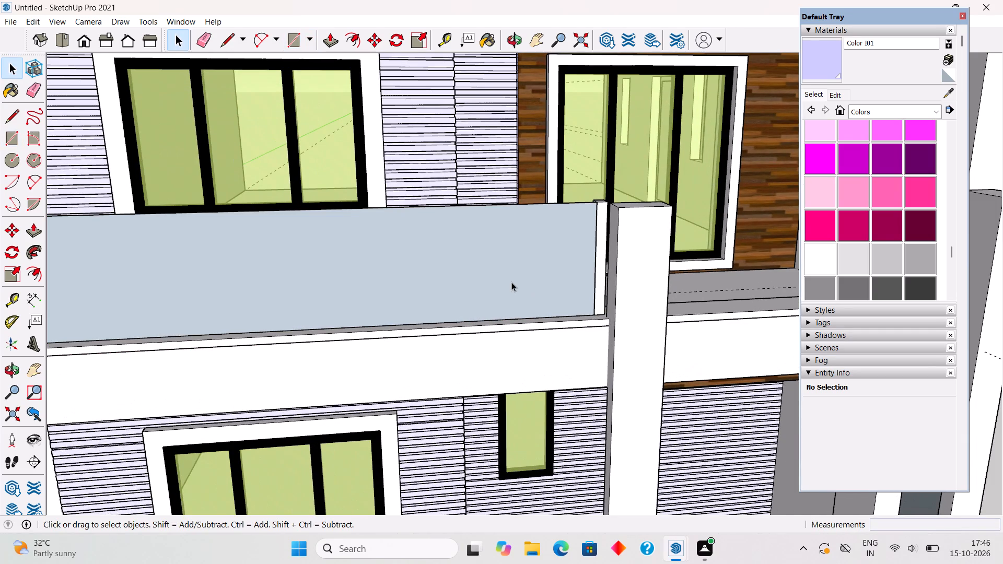
{"action": "triple_click", "coordinate": [511, 282]}
{"action": "right_click", "coordinate": [511, 282]}
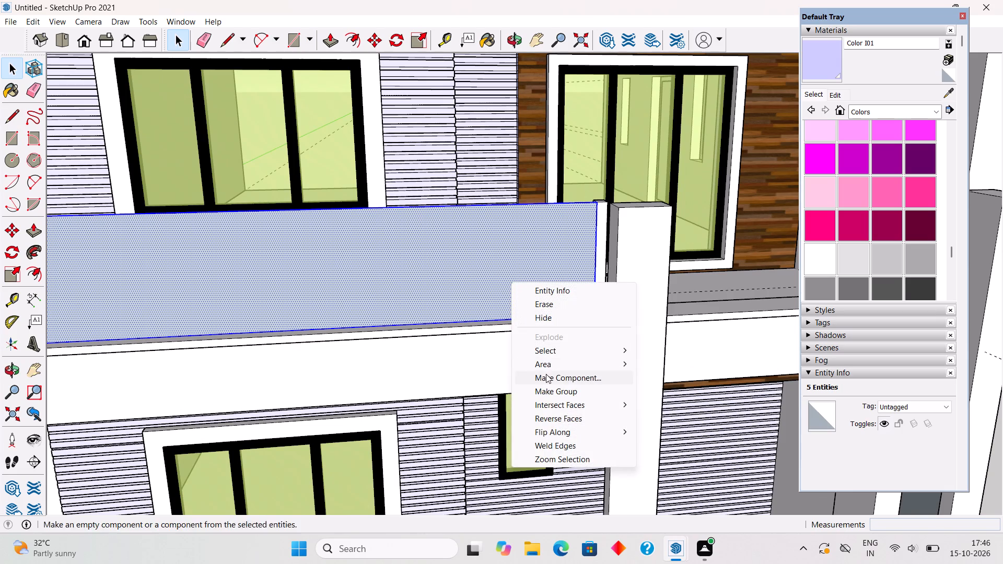
{"action": "left_click", "coordinate": [551, 391]}
{"action": "scroll", "coordinate": [549, 375], "scroll_direction": "down", "scroll_amount": 11}
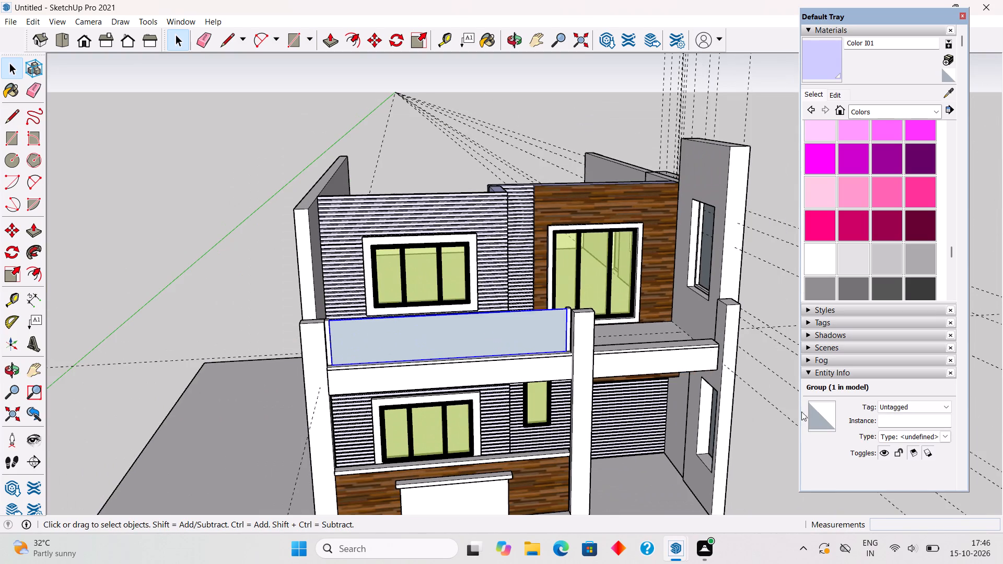
{"action": "left_click", "coordinate": [778, 443]}
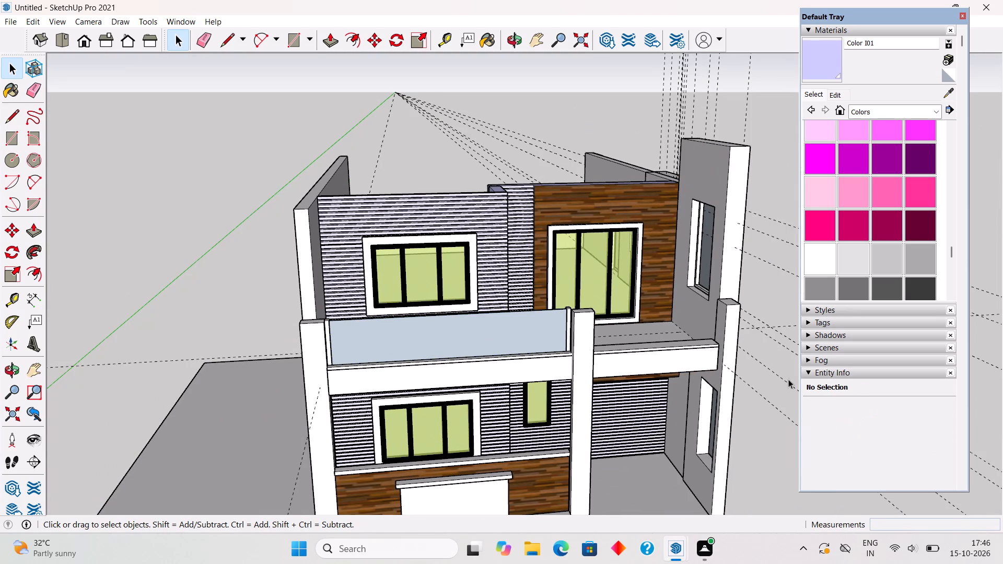
Open the right-end front column's group, push its top face down 1.3', and close the group.
{"action": "middle_click_drag", "start_coordinate": [689, 342], "coordinate": [554, 368]}
{"action": "scroll", "coordinate": [503, 370], "scroll_direction": "up", "scroll_amount": 4}
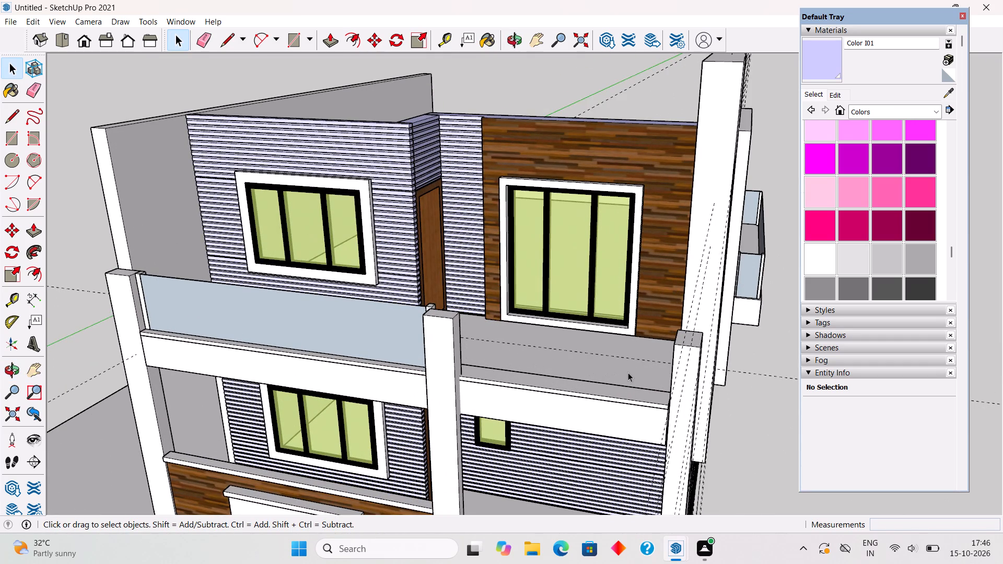
{"action": "left_click", "coordinate": [684, 338]}
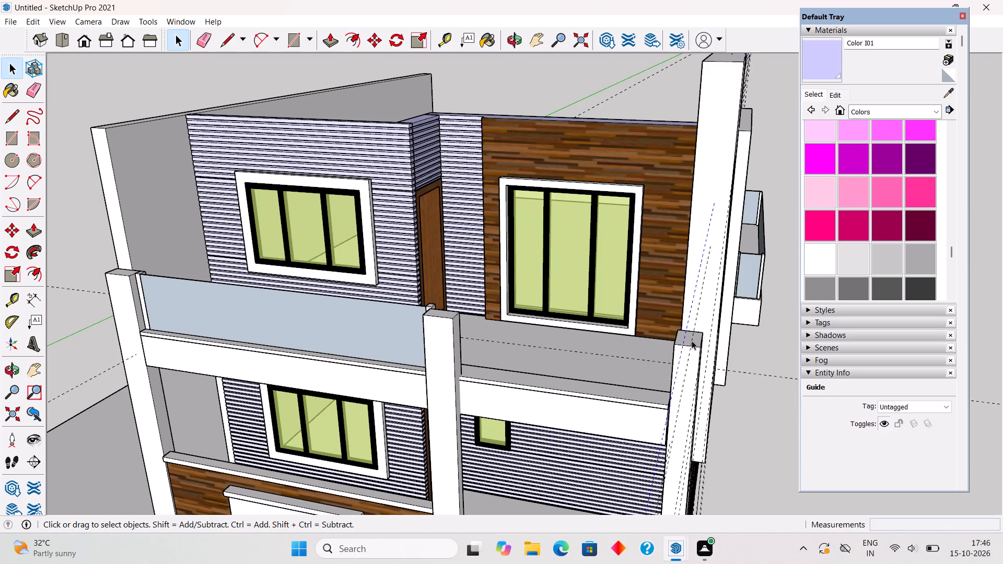
{"action": "triple_click", "coordinate": [696, 343]}
{"action": "middle_click_drag", "start_coordinate": [698, 342], "coordinate": [668, 424]}
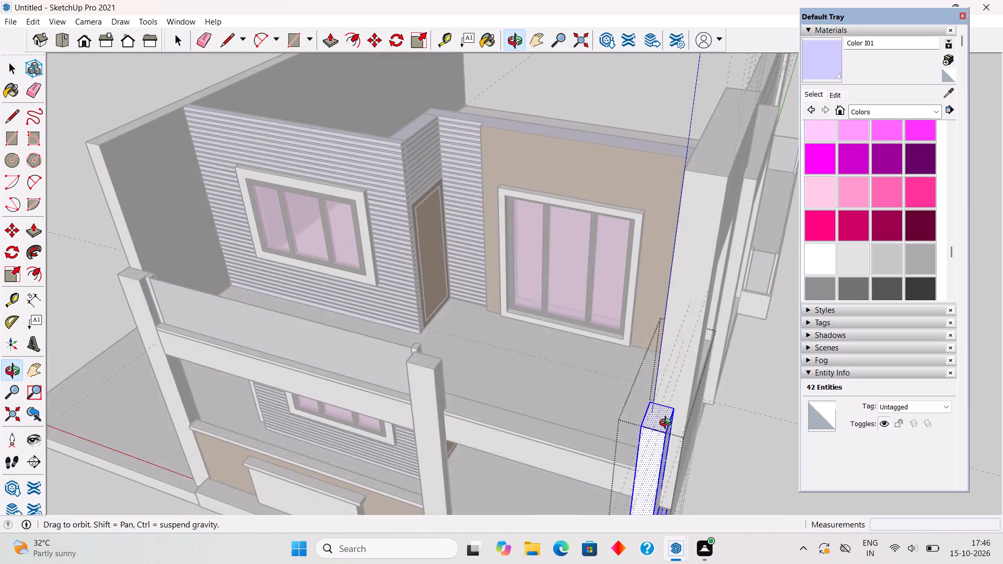
{"action": "middle_click_drag", "start_coordinate": [668, 424], "coordinate": [666, 430]}
{"action": "scroll", "coordinate": [652, 438], "scroll_direction": "up", "scroll_amount": 5}
{"action": "middle_click_drag", "start_coordinate": [663, 415], "coordinate": [567, 475]}
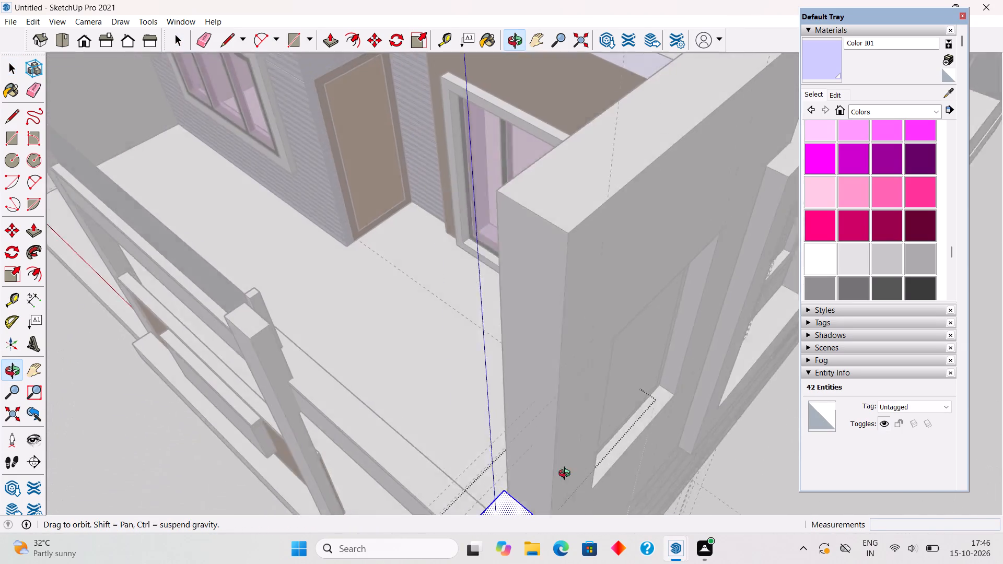
{"action": "middle_click_drag", "start_coordinate": [567, 475], "coordinate": [629, 404]}
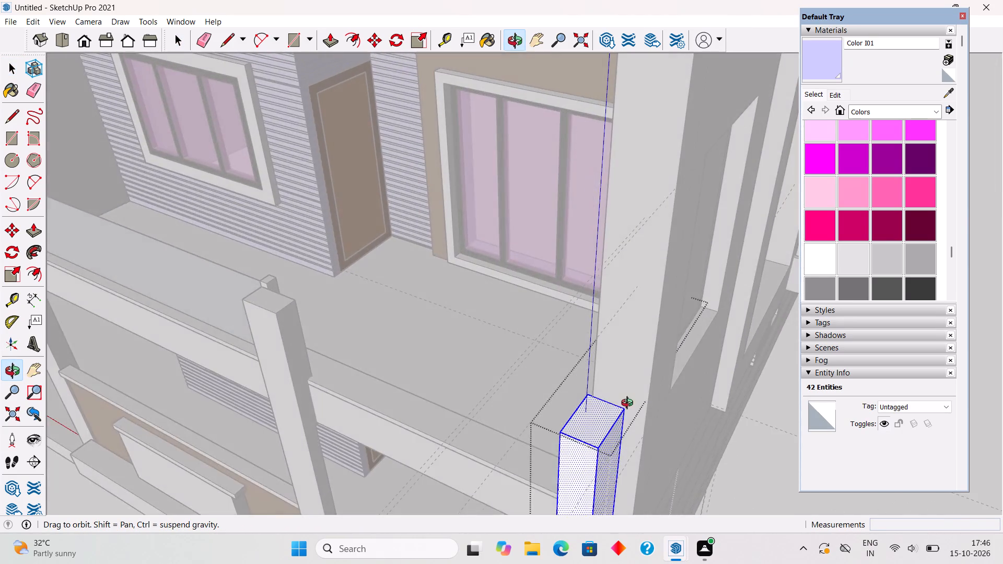
{"action": "middle_click_drag", "start_coordinate": [629, 404], "coordinate": [608, 458]}
{"action": "scroll", "coordinate": [575, 327], "scroll_direction": "down", "scroll_amount": 5}
{"action": "middle_click_drag", "start_coordinate": [547, 442], "coordinate": [623, 270]}
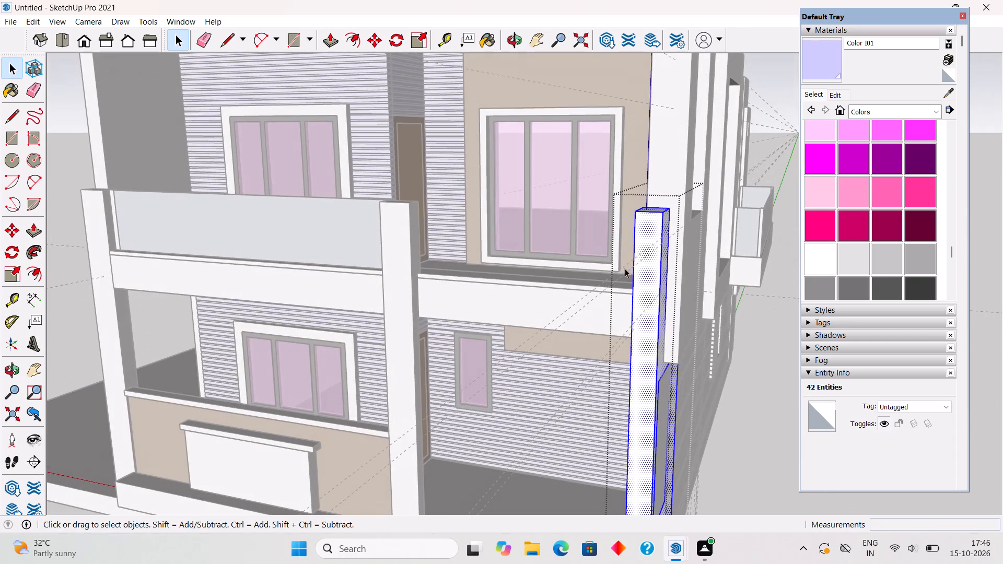
{"action": "key", "text": "p"}
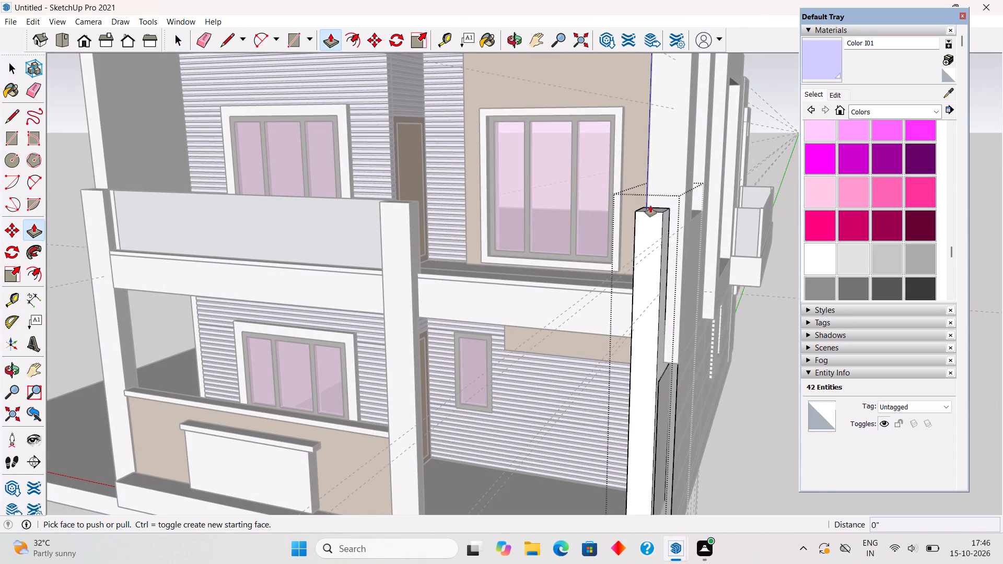
{"action": "middle_click_drag", "start_coordinate": [659, 207], "coordinate": [658, 241]}
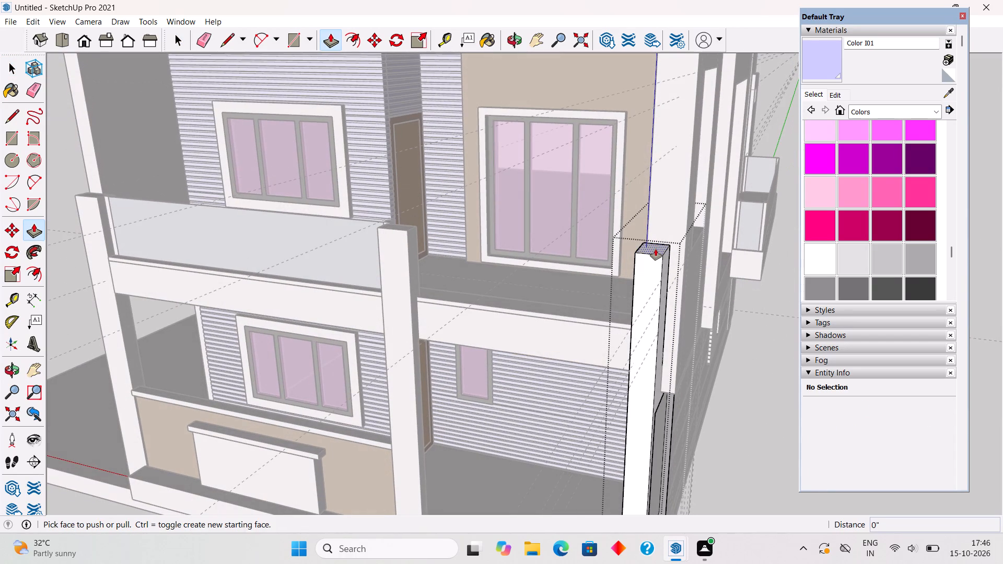
{"action": "left_click", "coordinate": [656, 249]}
{"action": "type", "text": "1.3'"}
{"action": "key", "text": "Return"}
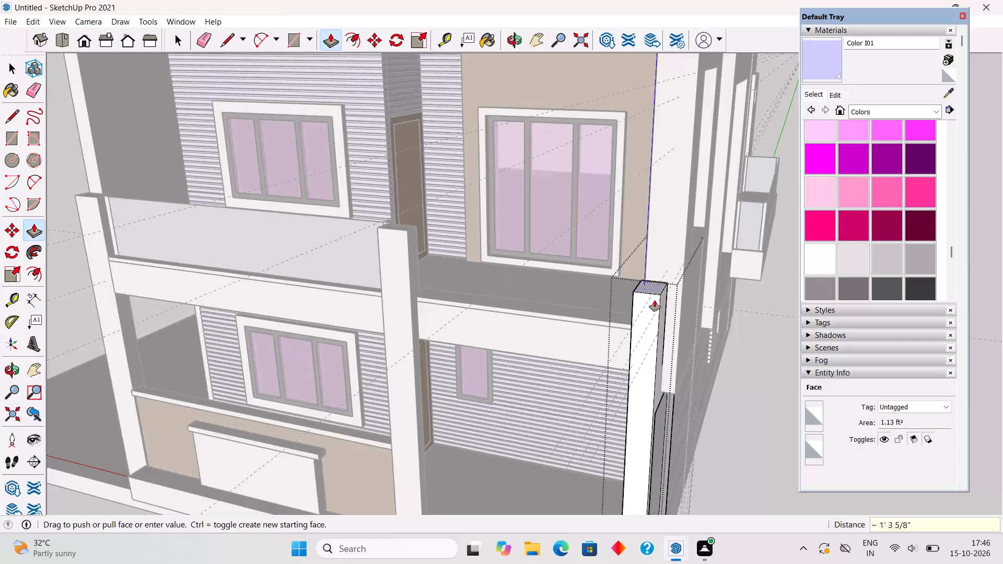
{"action": "scroll", "coordinate": [655, 300], "scroll_direction": "down", "scroll_amount": 4}
{"action": "key", "text": "space"}
{"action": "left_click", "coordinate": [720, 327]}
Examine the railing and the lowered right-end column from the side of the house.
{"action": "middle_click_drag", "start_coordinate": [708, 369], "coordinate": [783, 373]}
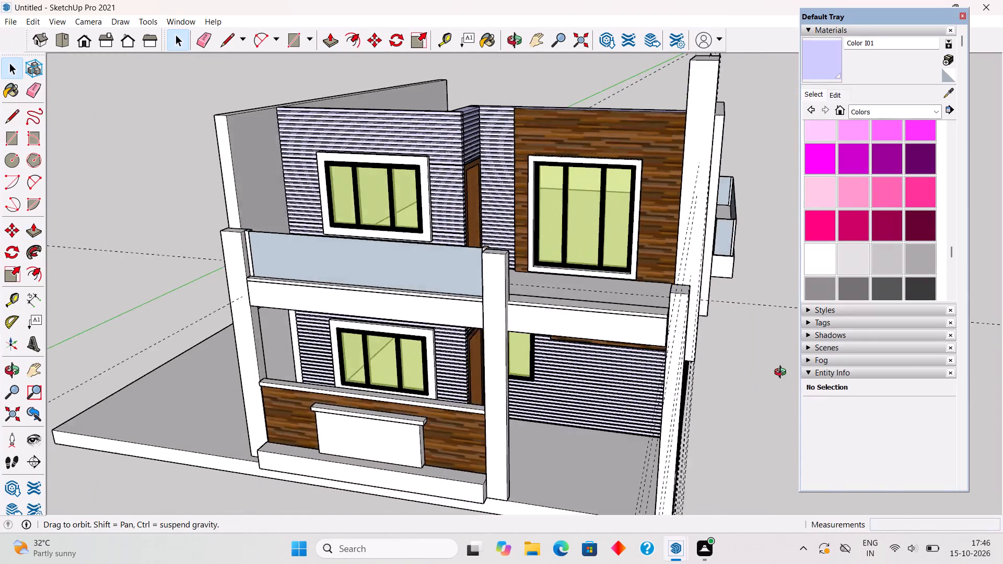
{"action": "middle_click_drag", "start_coordinate": [783, 373], "coordinate": [973, 512]}
{"action": "middle_click_drag", "start_coordinate": [790, 323], "coordinate": [527, 211]}
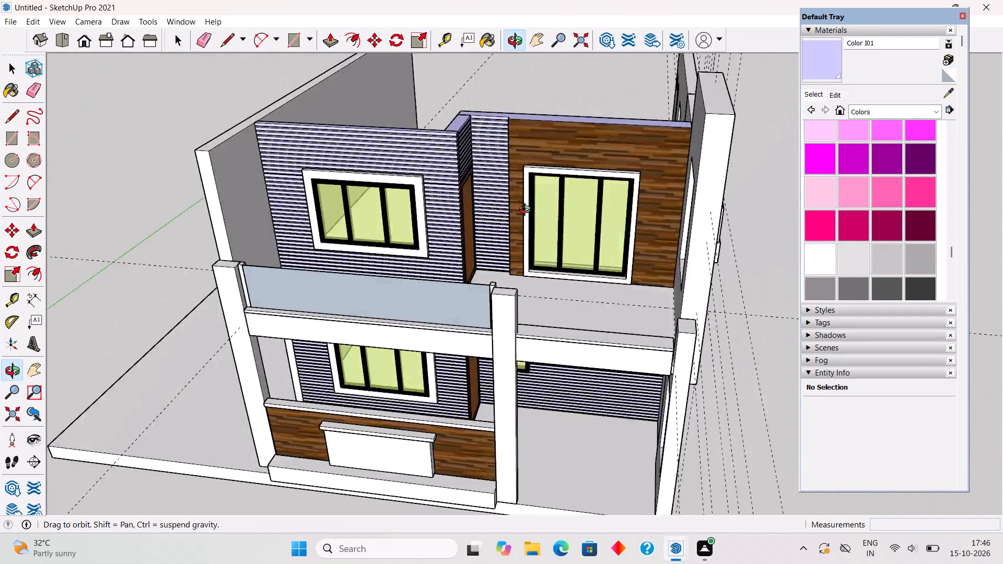
{"action": "middle_click_drag", "start_coordinate": [527, 211], "coordinate": [277, 149]}
{"action": "scroll", "coordinate": [377, 191], "scroll_direction": "up", "scroll_amount": 2}
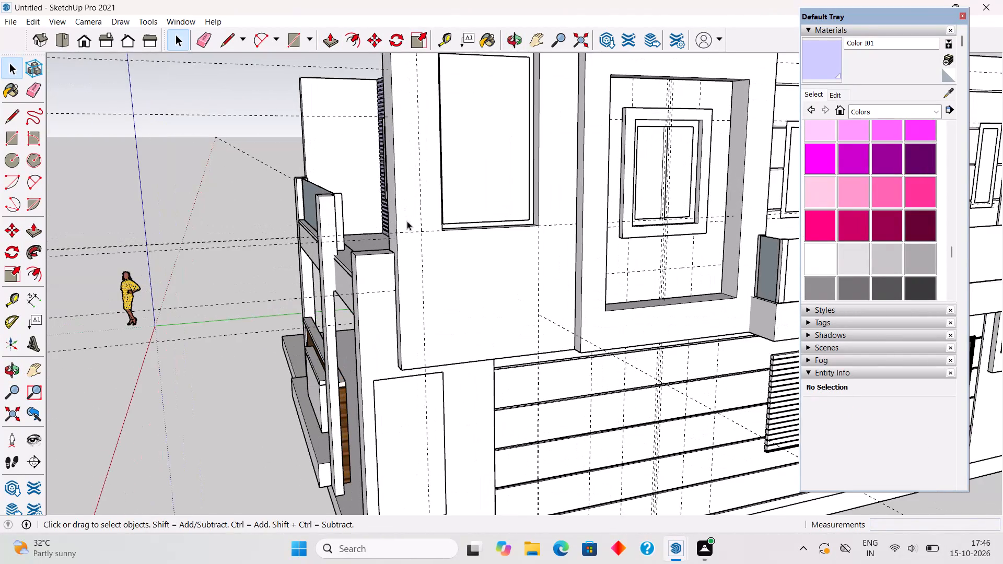
{"action": "middle_click_drag", "start_coordinate": [318, 173], "coordinate": [317, 208]}
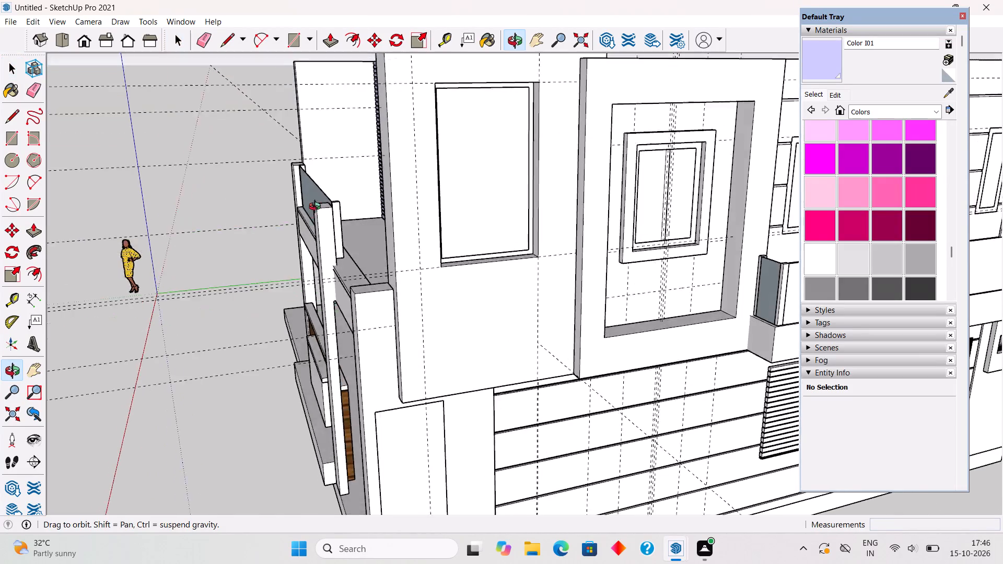
{"action": "middle_click_drag", "start_coordinate": [317, 208], "coordinate": [319, 346]}
{"action": "scroll", "coordinate": [334, 293], "scroll_direction": "up", "scroll_amount": 8}
{"action": "middle_click_drag", "start_coordinate": [327, 305], "coordinate": [262, 327]}
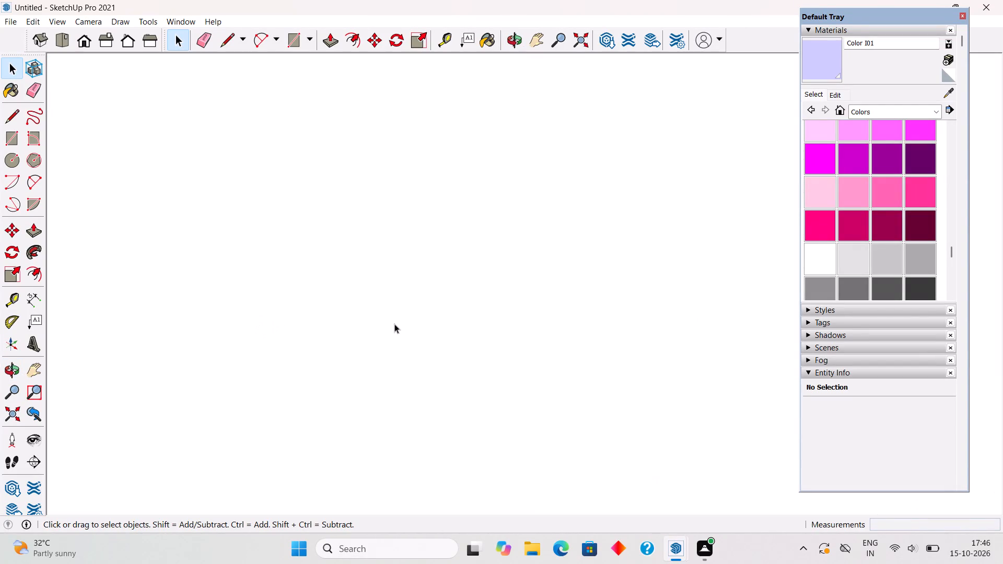
{"action": "scroll", "coordinate": [269, 296], "scroll_direction": "down", "scroll_amount": 3}
{"action": "left_click_drag", "start_coordinate": [11, 417], "coordinate": [23, 412]}
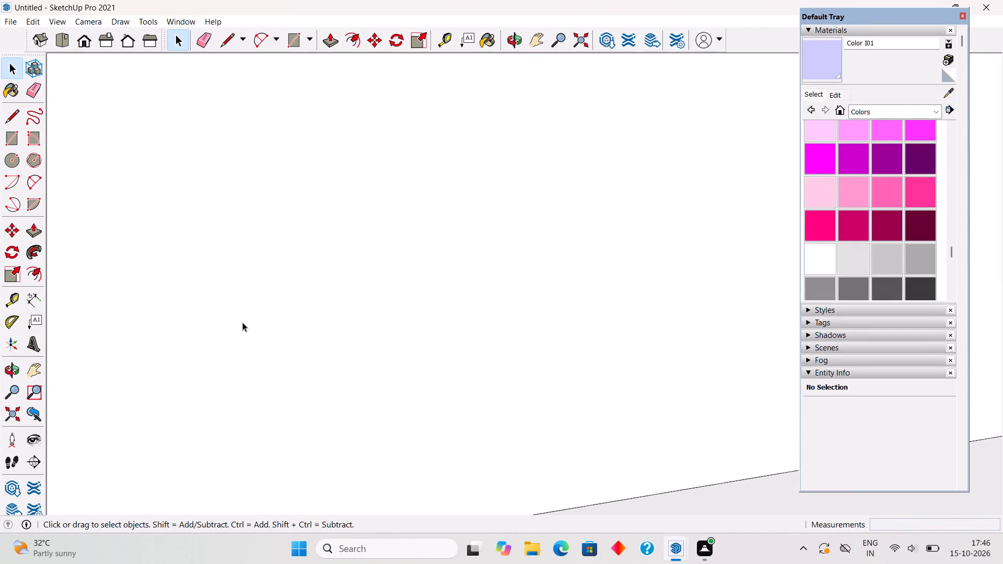
Open the middle front column's group, pull its house-side face out 10", and close the group.
{"action": "scroll", "coordinate": [238, 328], "scroll_direction": "down", "scroll_amount": 8}
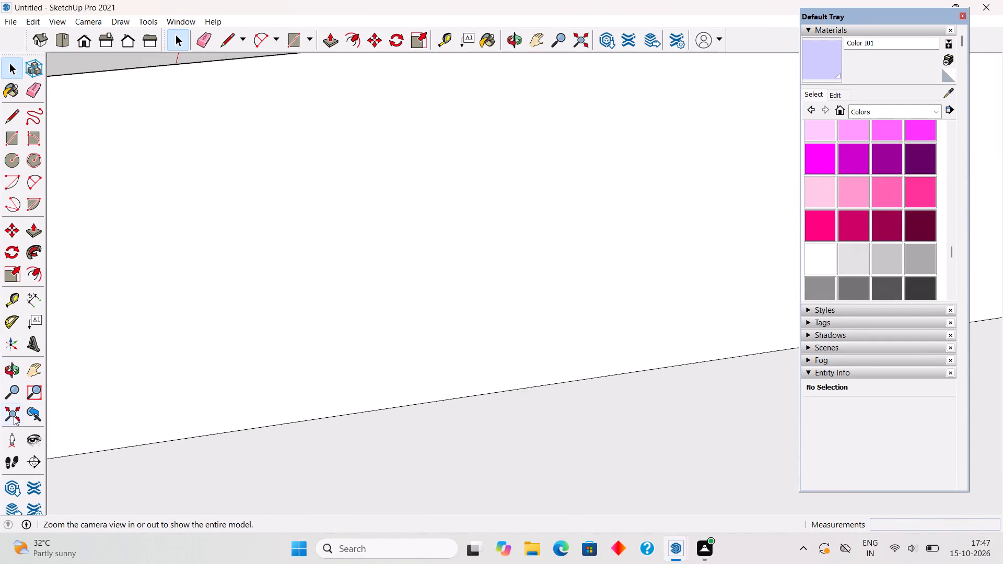
{"action": "left_click", "coordinate": [14, 416]}
{"action": "scroll", "coordinate": [298, 292], "scroll_direction": "up", "scroll_amount": 1}
{"action": "middle_click_drag", "start_coordinate": [306, 309], "coordinate": [401, 305]}
{"action": "scroll", "coordinate": [310, 364], "scroll_direction": "up", "scroll_amount": 5}
{"action": "middle_click_drag", "start_coordinate": [328, 423], "coordinate": [349, 369]}
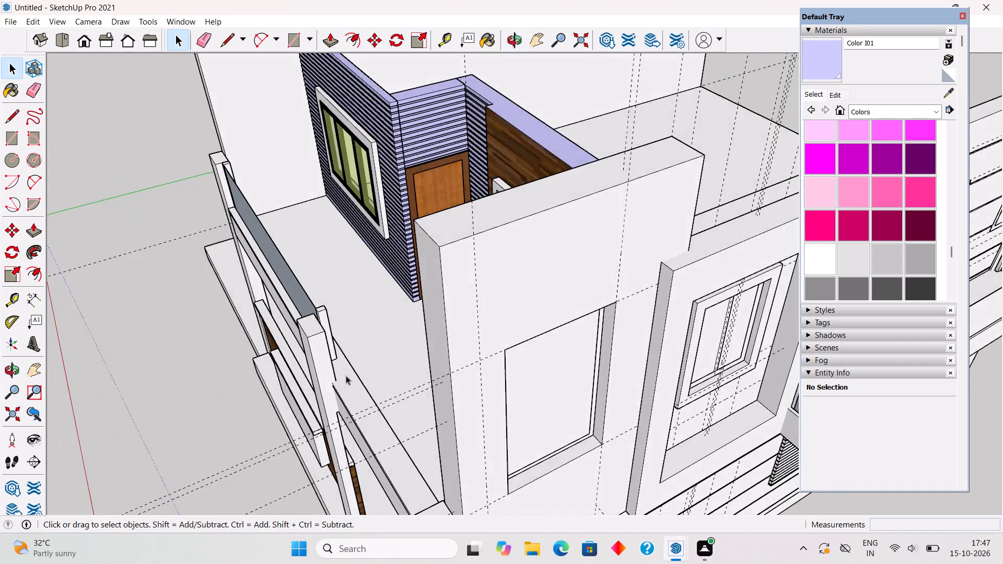
{"action": "scroll", "coordinate": [331, 386], "scroll_direction": "up", "scroll_amount": 8}
{"action": "middle_click_drag", "start_coordinate": [360, 362], "coordinate": [318, 379]}
{"action": "scroll", "coordinate": [281, 327], "scroll_direction": "up", "scroll_amount": 3}
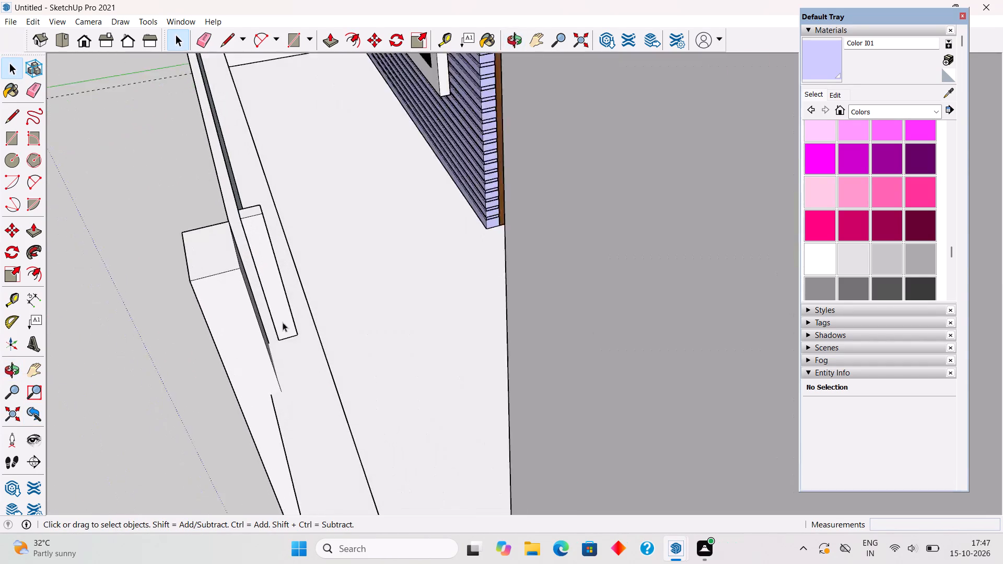
{"action": "scroll", "coordinate": [283, 322], "scroll_direction": "up", "scroll_amount": 5}
{"action": "left_click", "coordinate": [247, 331]}
{"action": "triple_click", "coordinate": [243, 334]}
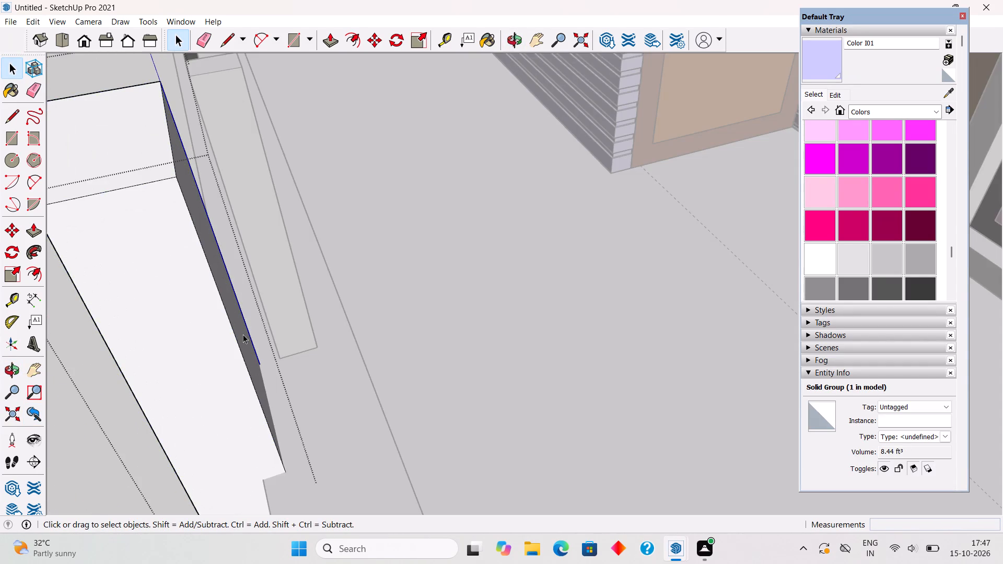
{"action": "key", "text": "p"}
{"action": "left_click", "coordinate": [245, 334]}
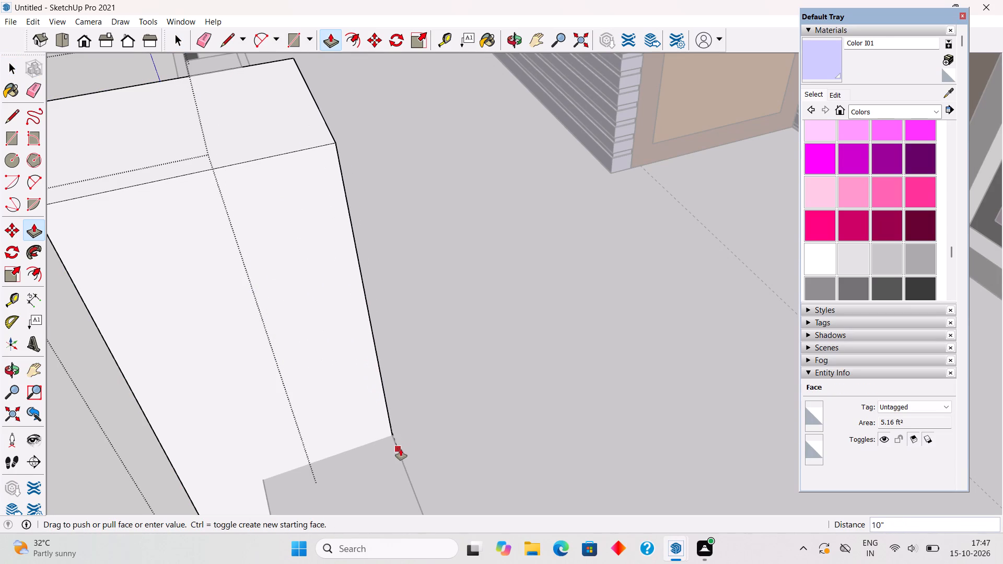
{"action": "left_click", "coordinate": [401, 450]}
{"action": "scroll", "coordinate": [421, 418], "scroll_direction": "down", "scroll_amount": 18}
{"action": "scroll", "coordinate": [458, 382], "scroll_direction": "down", "scroll_amount": 4}
{"action": "middle_click_drag", "start_coordinate": [482, 383], "coordinate": [778, 295]}
{"action": "middle_click_drag", "start_coordinate": [704, 365], "coordinate": [730, 369]}
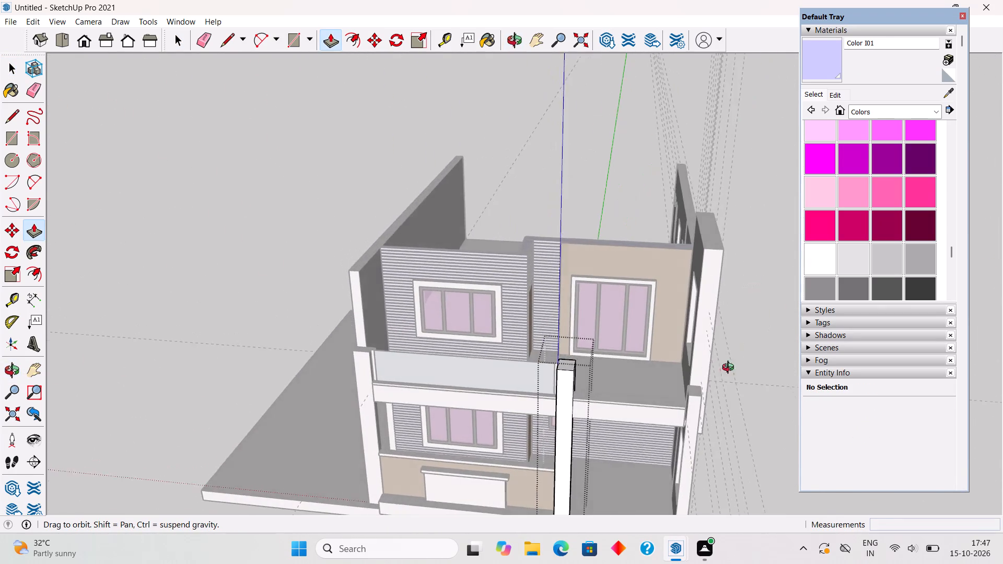
{"action": "middle_click_drag", "start_coordinate": [730, 369], "coordinate": [905, 365]}
{"action": "middle_click_drag", "start_coordinate": [541, 395], "coordinate": [427, 327]}
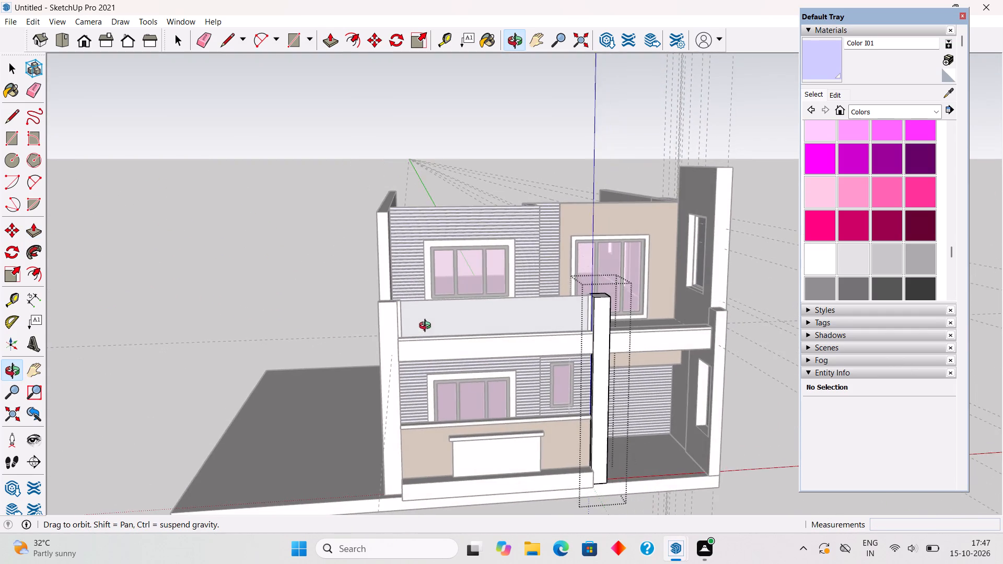
{"action": "middle_click_drag", "start_coordinate": [427, 327], "coordinate": [419, 327]}
{"action": "key", "text": "space"}
{"action": "left_click", "coordinate": [764, 483]}
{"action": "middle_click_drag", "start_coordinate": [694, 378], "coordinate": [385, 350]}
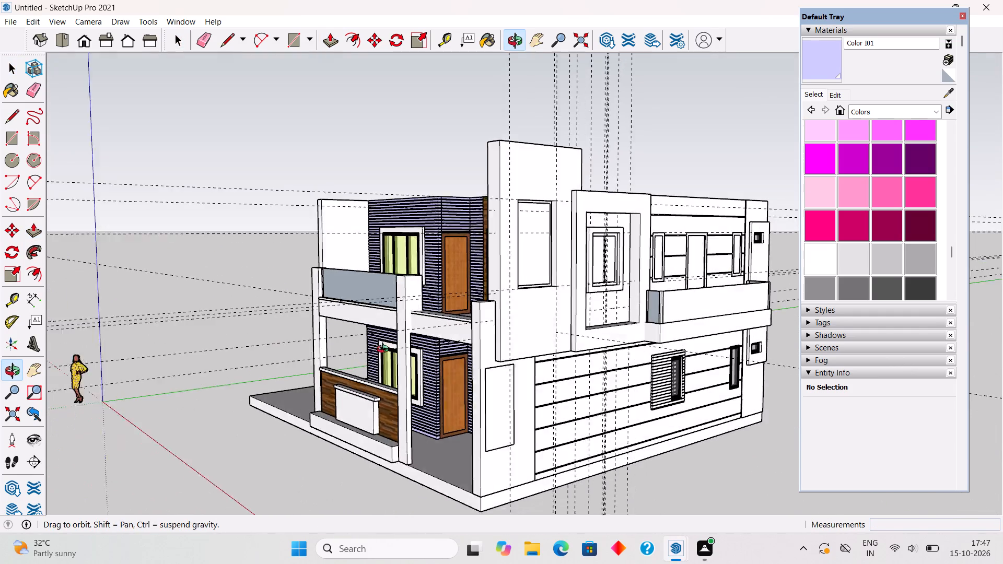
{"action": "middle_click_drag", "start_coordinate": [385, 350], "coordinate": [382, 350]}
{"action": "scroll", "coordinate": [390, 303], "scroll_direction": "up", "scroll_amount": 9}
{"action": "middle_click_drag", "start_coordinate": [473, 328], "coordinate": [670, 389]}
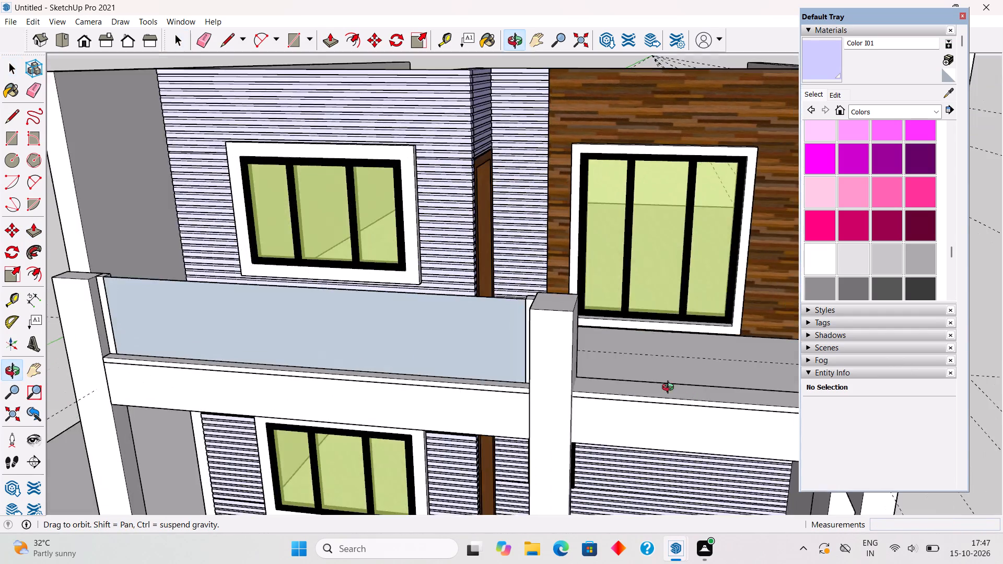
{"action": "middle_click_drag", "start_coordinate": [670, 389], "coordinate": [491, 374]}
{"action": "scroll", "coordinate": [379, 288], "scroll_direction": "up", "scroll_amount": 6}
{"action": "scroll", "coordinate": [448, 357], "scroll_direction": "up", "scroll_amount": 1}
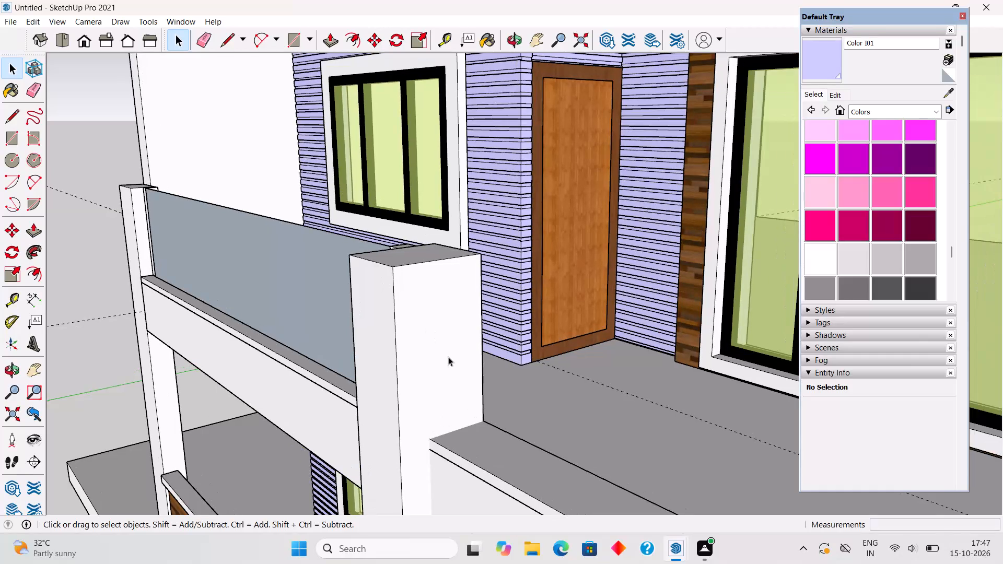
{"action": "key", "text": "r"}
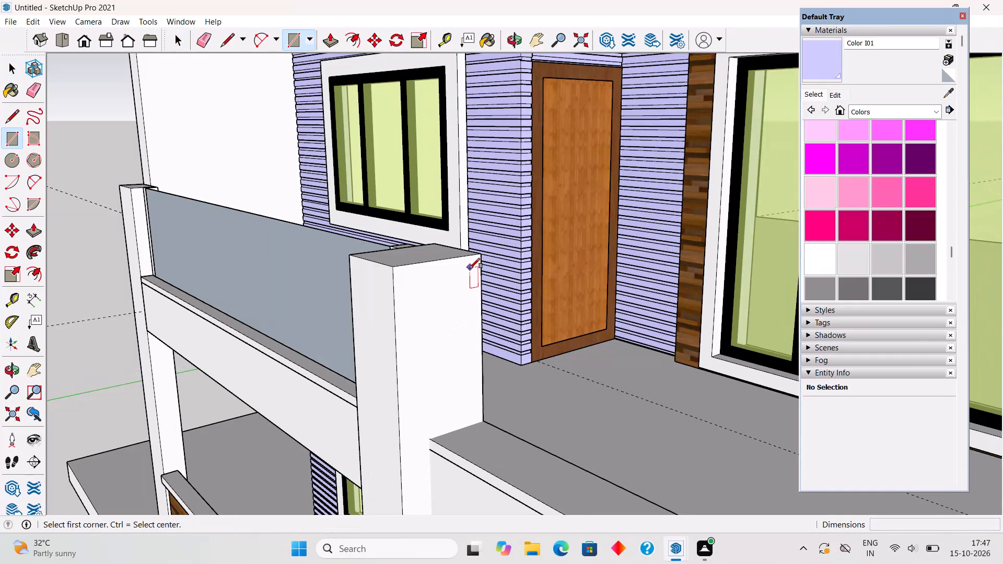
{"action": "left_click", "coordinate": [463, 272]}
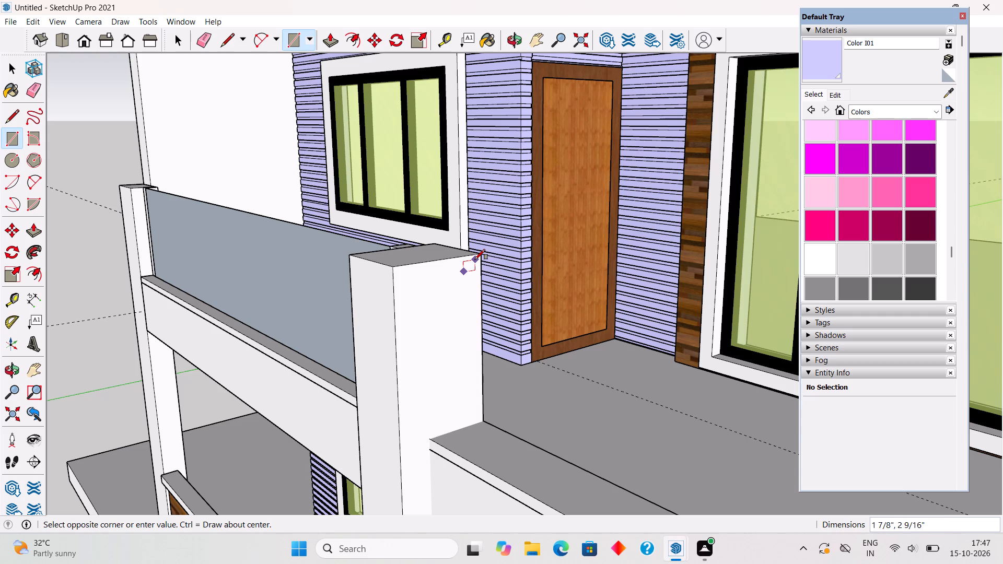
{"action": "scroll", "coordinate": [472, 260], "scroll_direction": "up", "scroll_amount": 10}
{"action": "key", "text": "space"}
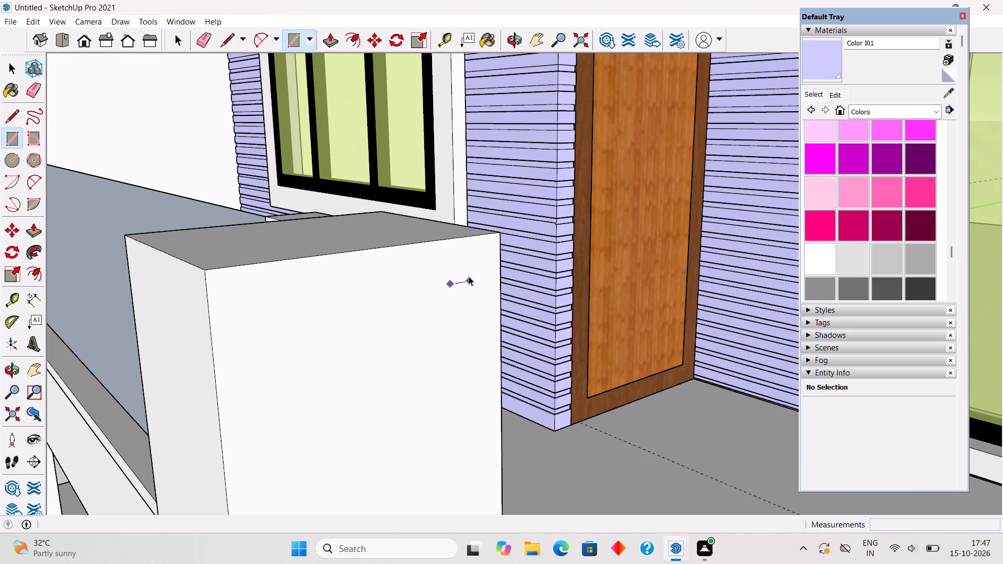
Draw a rectangle about 2 1/2" by 3" near the top of the column's side face and extrude it about 8' 2 3/4" to the side wall.
{"action": "key", "text": "r"}
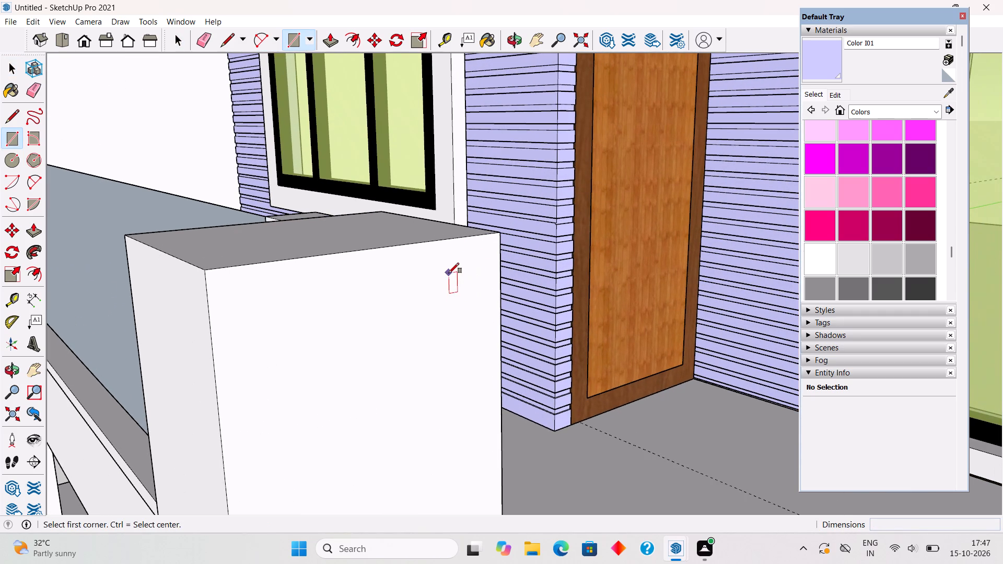
{"action": "left_click", "coordinate": [449, 261]}
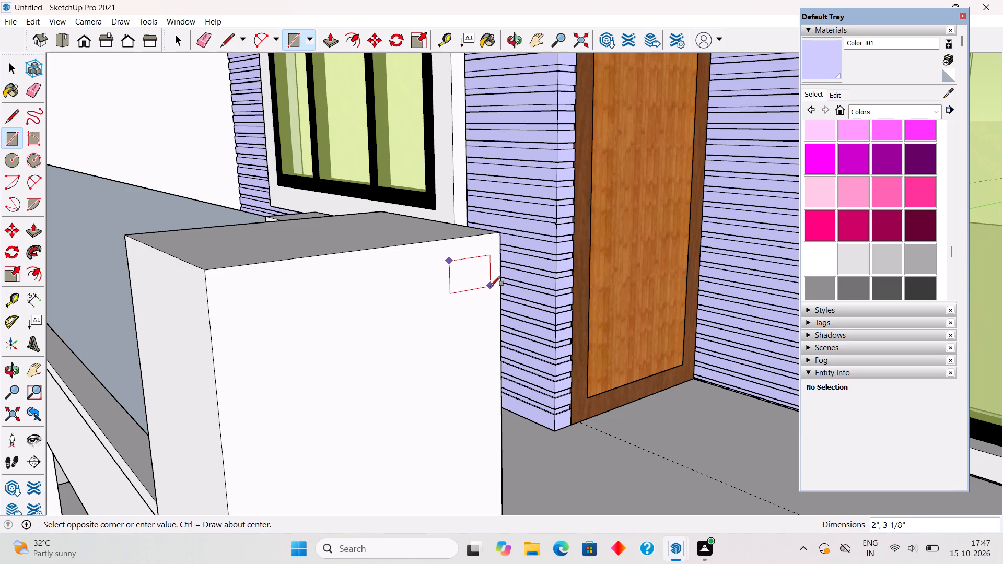
{"action": "left_click", "coordinate": [491, 293]}
{"action": "key", "text": "p"}
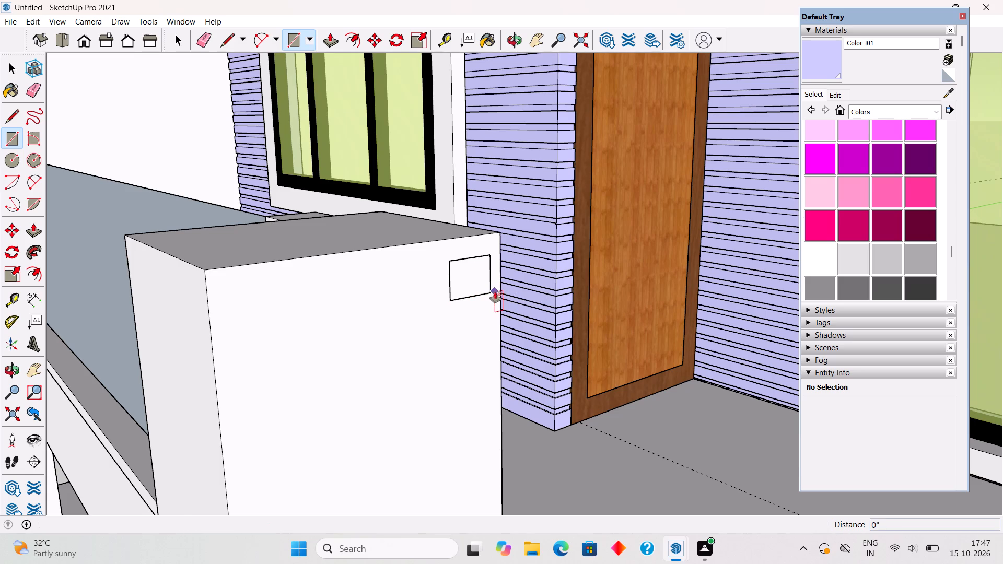
{"action": "left_click", "coordinate": [484, 284]}
{"action": "scroll", "coordinate": [483, 285], "scroll_direction": "down", "scroll_amount": 20}
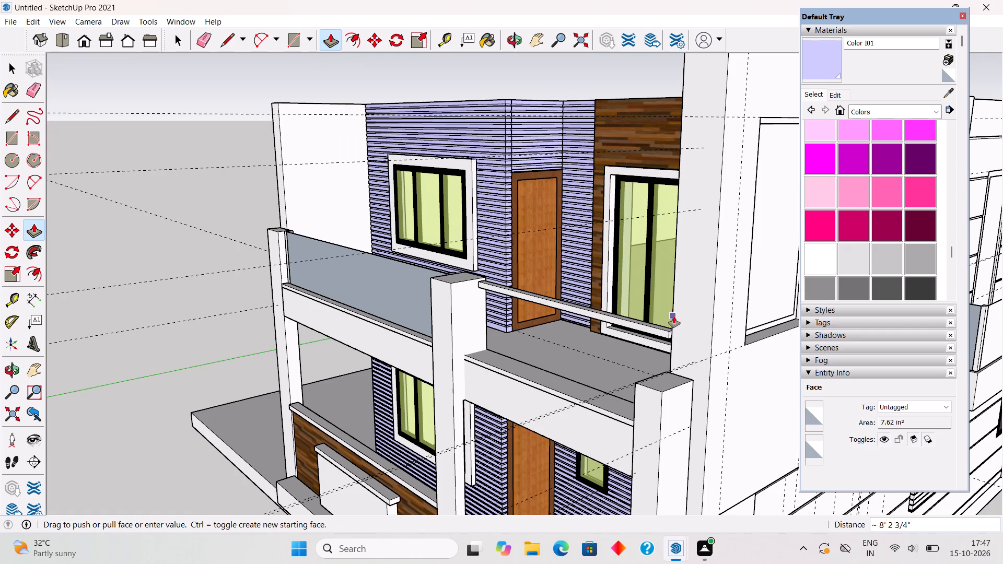
{"action": "left_click", "coordinate": [674, 316]}
{"action": "key", "text": "space"}
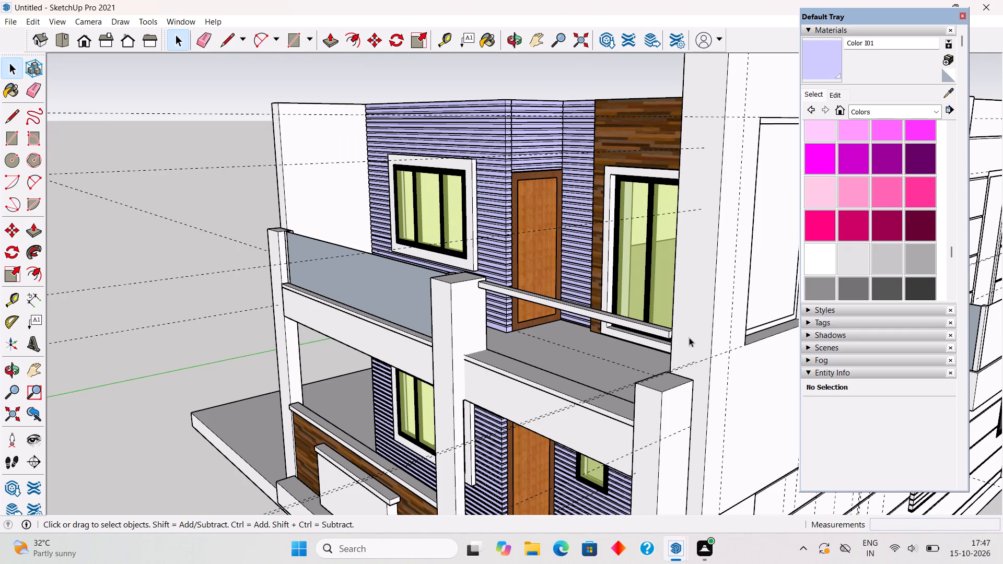
Open the side wall's group, pull its front end face out about 1 3/8" at the rail's end, and close the group.
{"action": "triple_click", "coordinate": [689, 337]}
{"action": "key", "text": "p"}
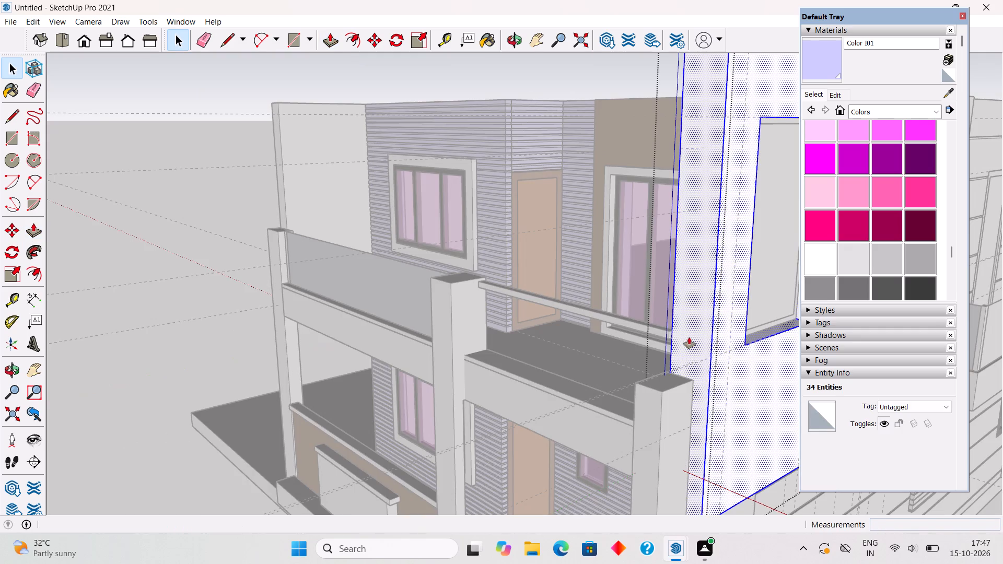
{"action": "left_click", "coordinate": [689, 337]}
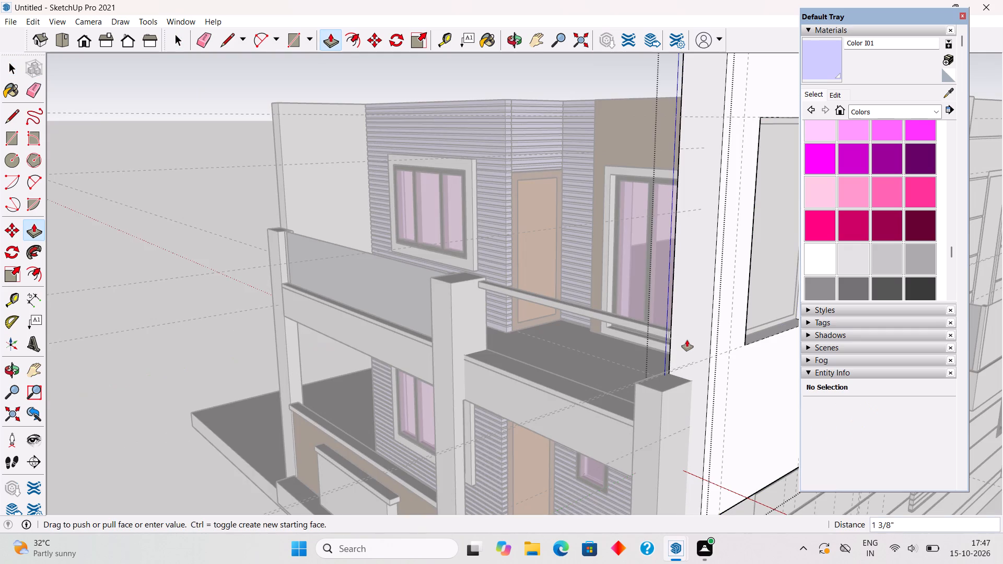
{"action": "left_click", "coordinate": [687, 340]}
{"action": "key", "text": "space"}
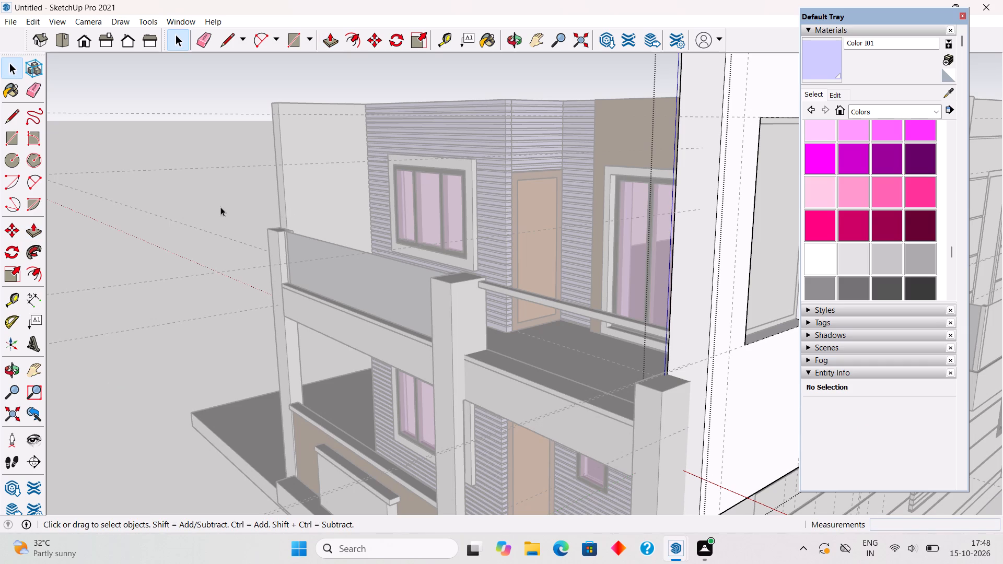
{"action": "left_click", "coordinate": [220, 207]}
Make the new horizontal rail's faces and edges a group.
{"action": "scroll", "coordinate": [596, 300], "scroll_direction": "up", "scroll_amount": 3}
{"action": "triple_click", "coordinate": [610, 333]}
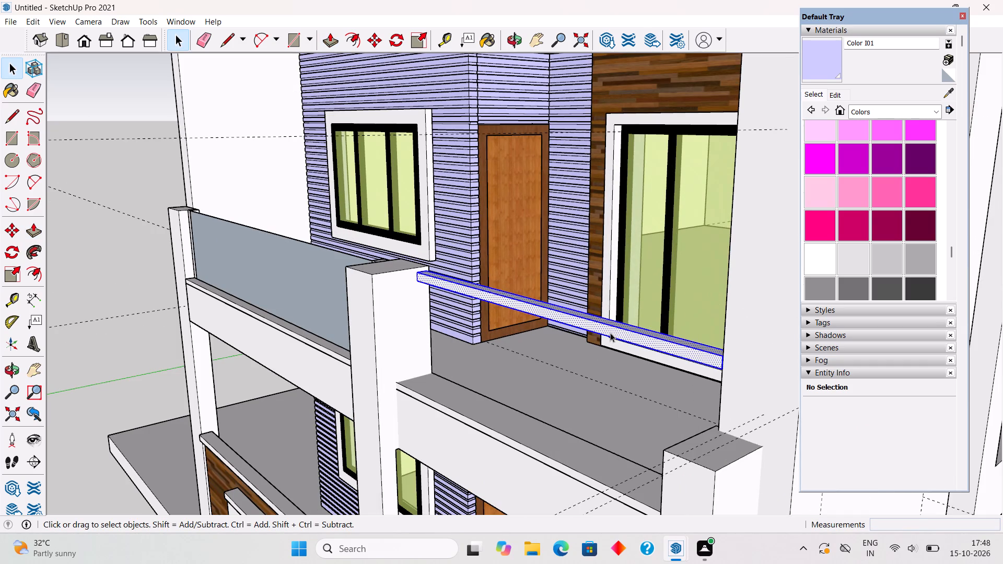
{"action": "right_click", "coordinate": [611, 332]}
{"action": "left_click", "coordinate": [644, 438]}
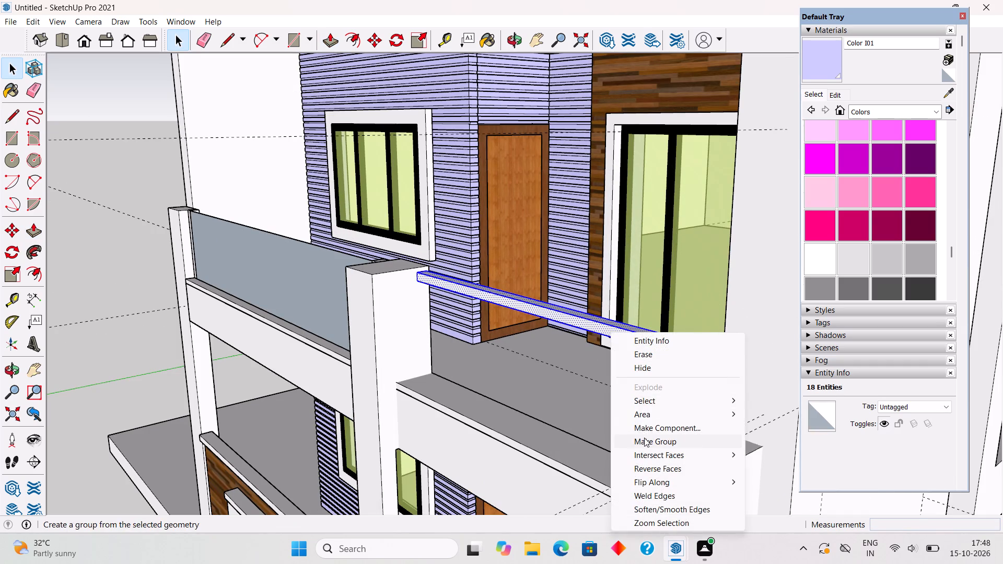
Copy the rail group straight down 6" and repeat it as an array of six copies.
{"action": "scroll", "coordinate": [481, 270], "scroll_direction": "up", "scroll_amount": 5}
{"action": "middle_click_drag", "start_coordinate": [363, 301], "coordinate": [353, 267]}
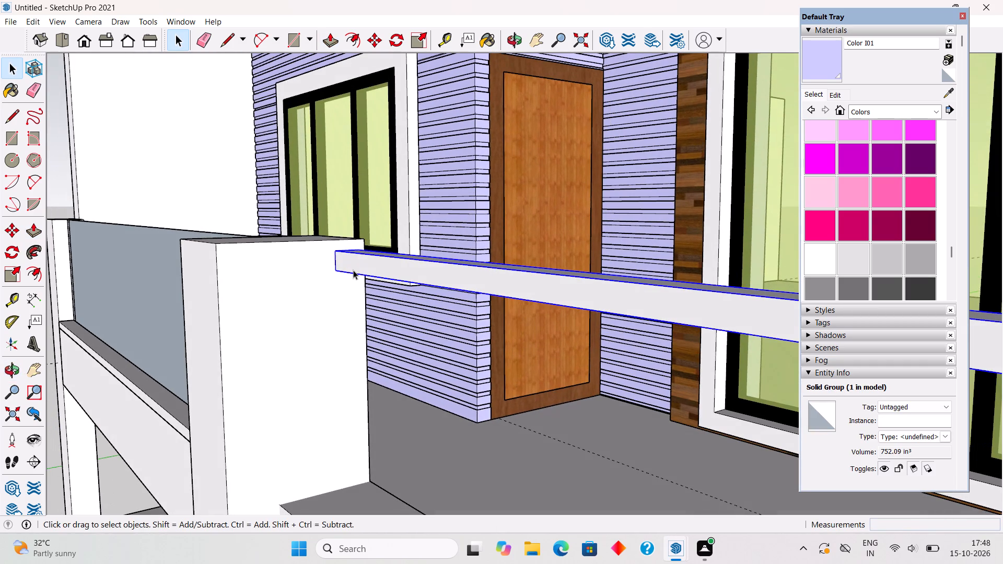
{"action": "key", "text": "m"}
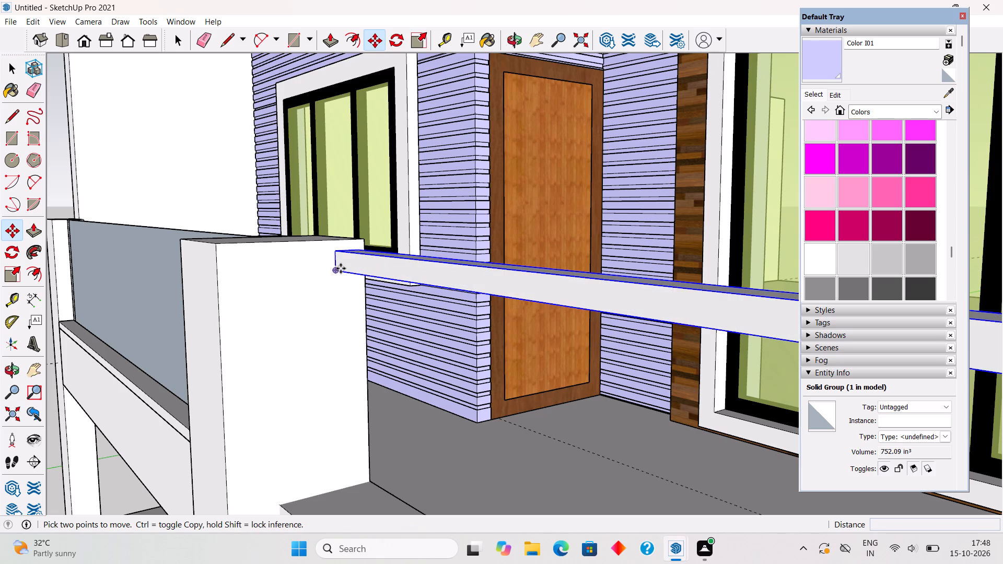
{"action": "left_click", "coordinate": [338, 270]}
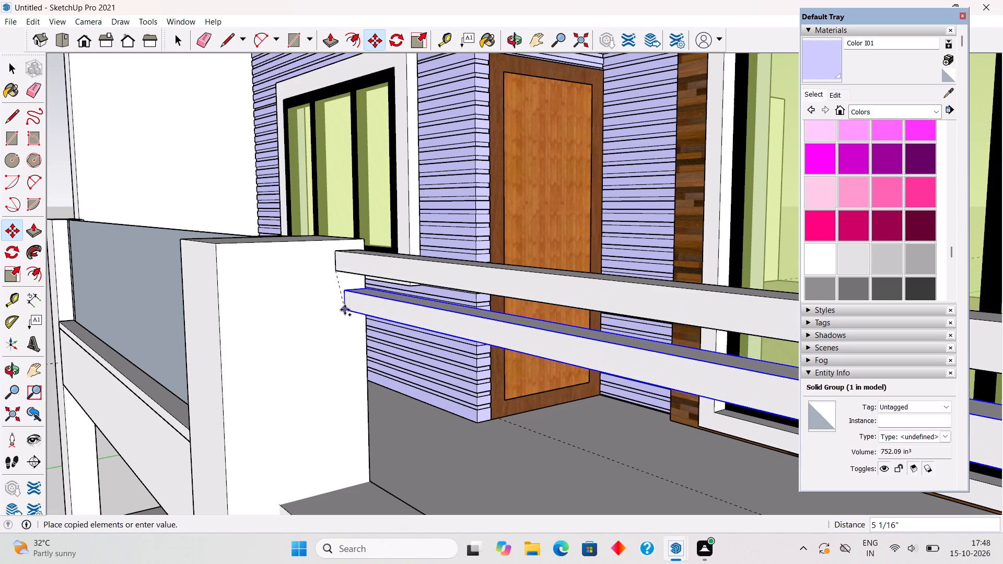
{"action": "key", "text": "6"}
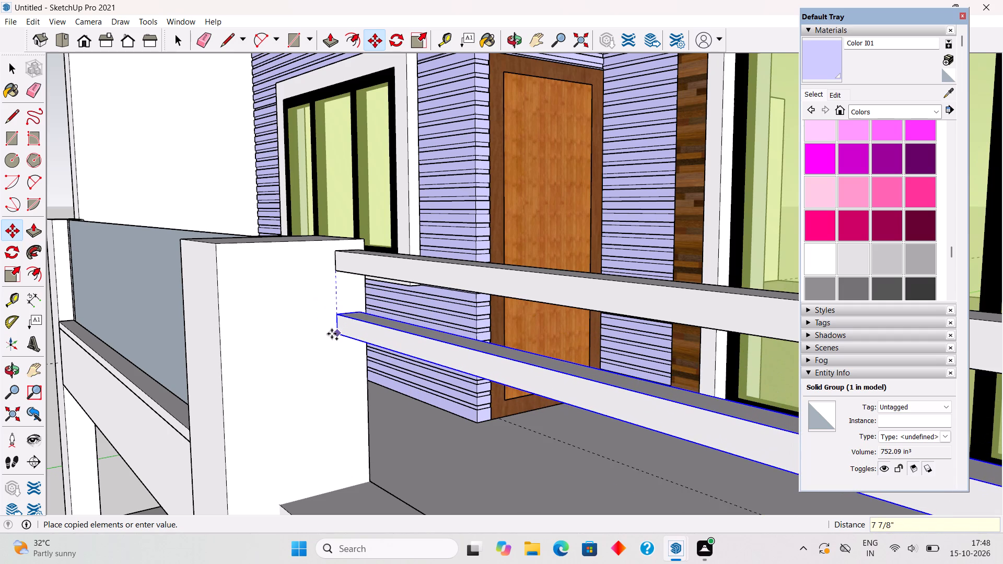
{"action": "type", "text": "6\""}
{"action": "key", "text": "Return"}
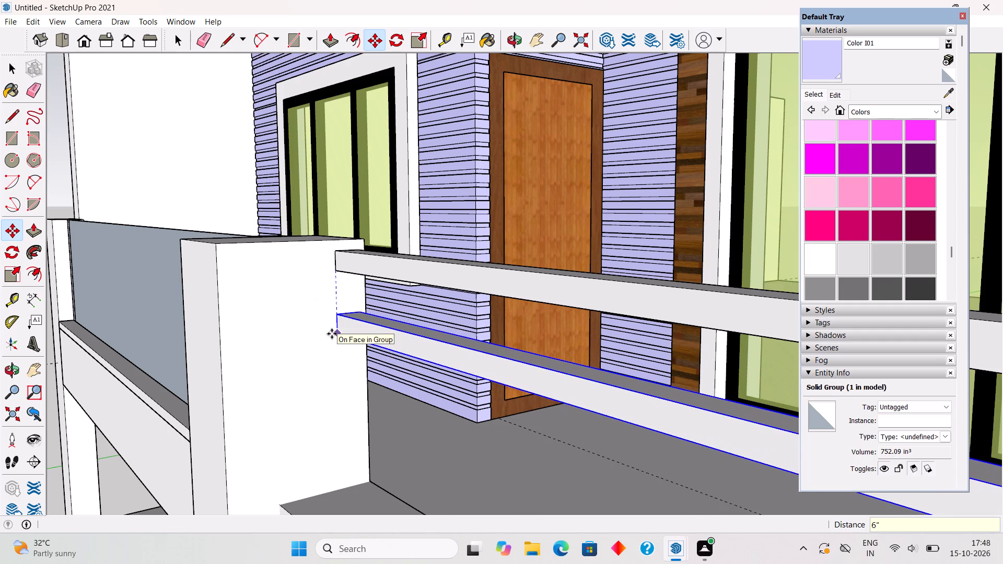
{"action": "key", "text": "x"}
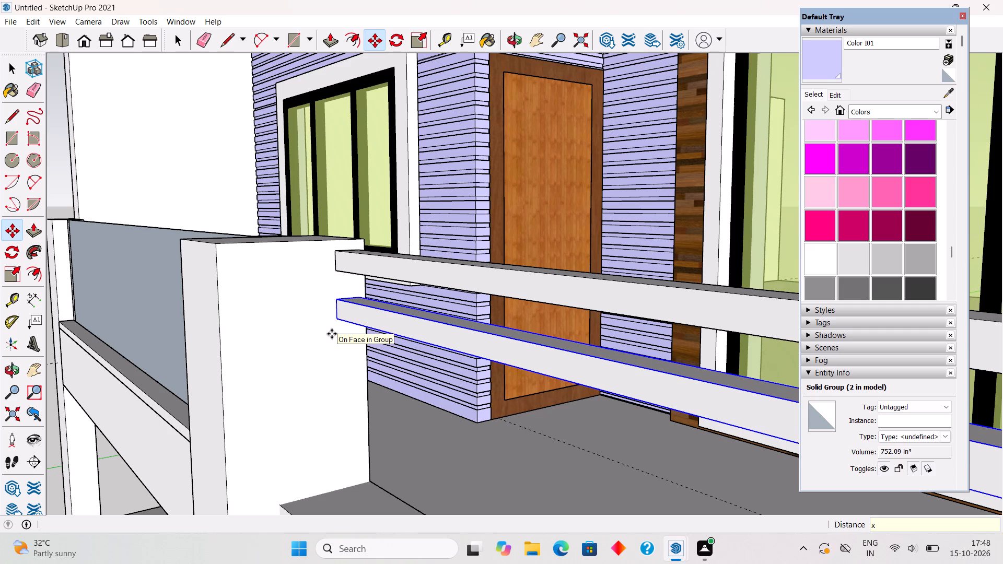
{"action": "key", "text": "6"}
{"action": "key", "text": "Return"}
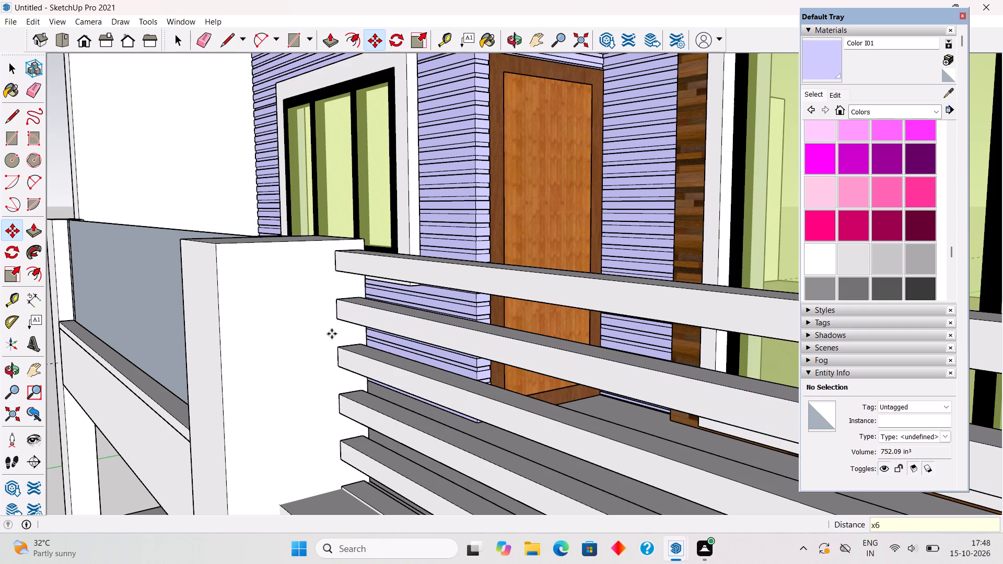
Delete the rail copy that overlaps the top of the balcony beam.
{"action": "scroll", "coordinate": [346, 324], "scroll_direction": "down", "scroll_amount": 7}
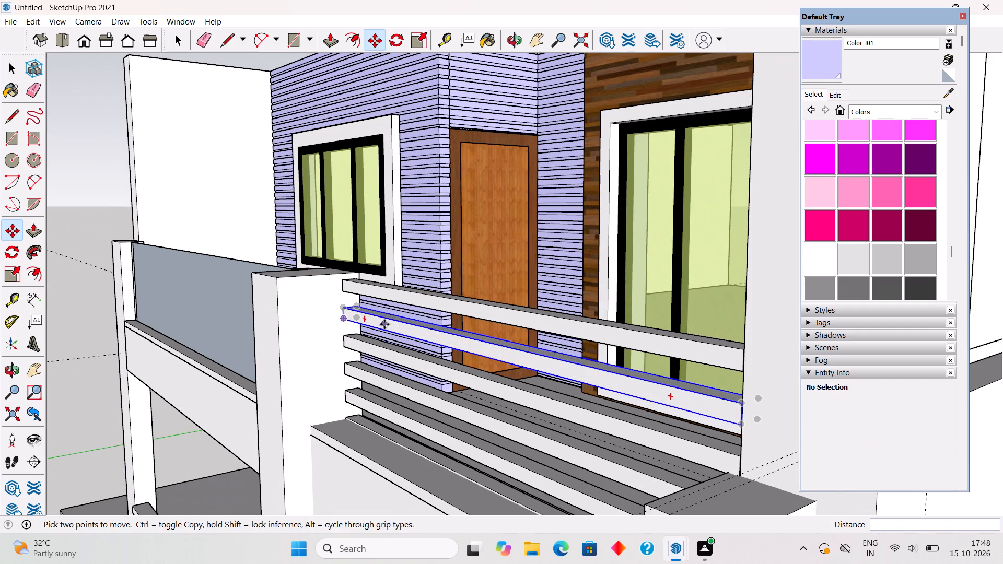
{"action": "middle_click_drag", "start_coordinate": [414, 370], "coordinate": [345, 124]}
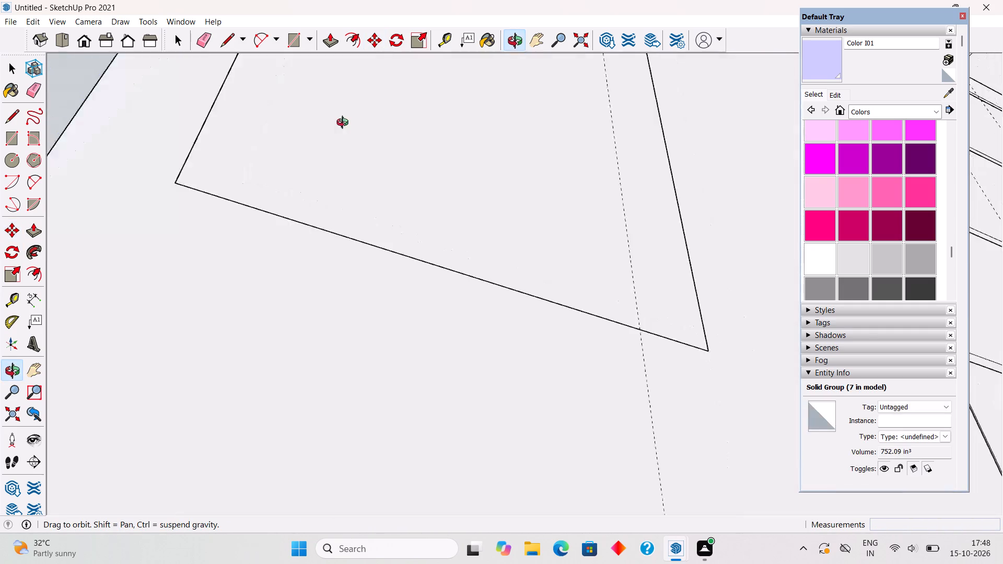
{"action": "middle_click_drag", "start_coordinate": [345, 124], "coordinate": [527, 356]}
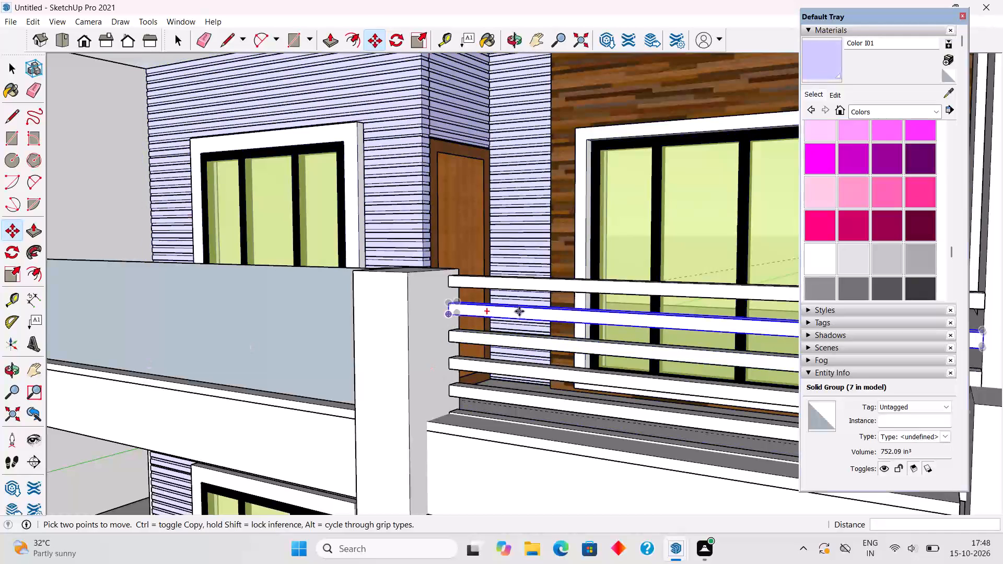
{"action": "left_click", "coordinate": [495, 417]}
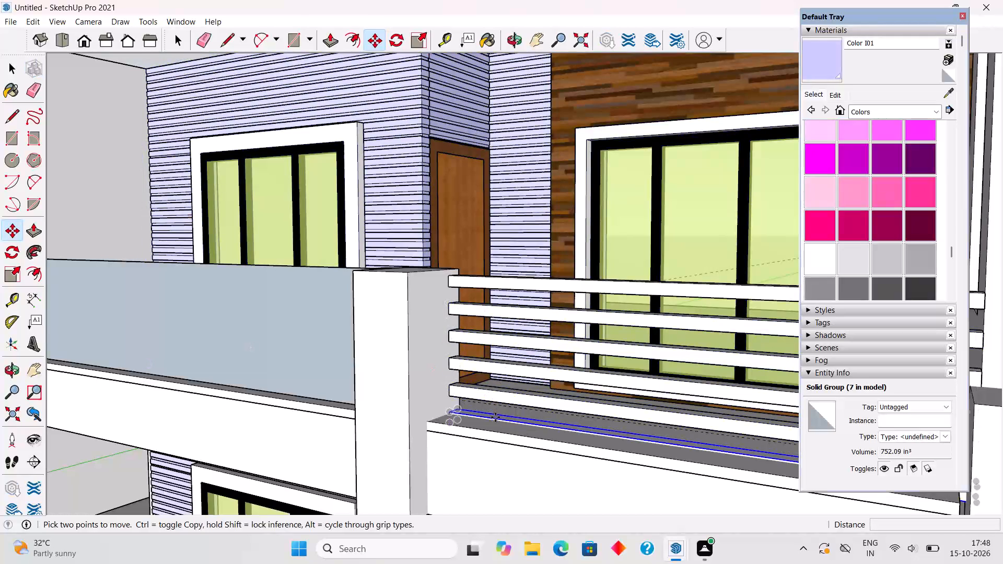
{"action": "key", "text": "Delete"}
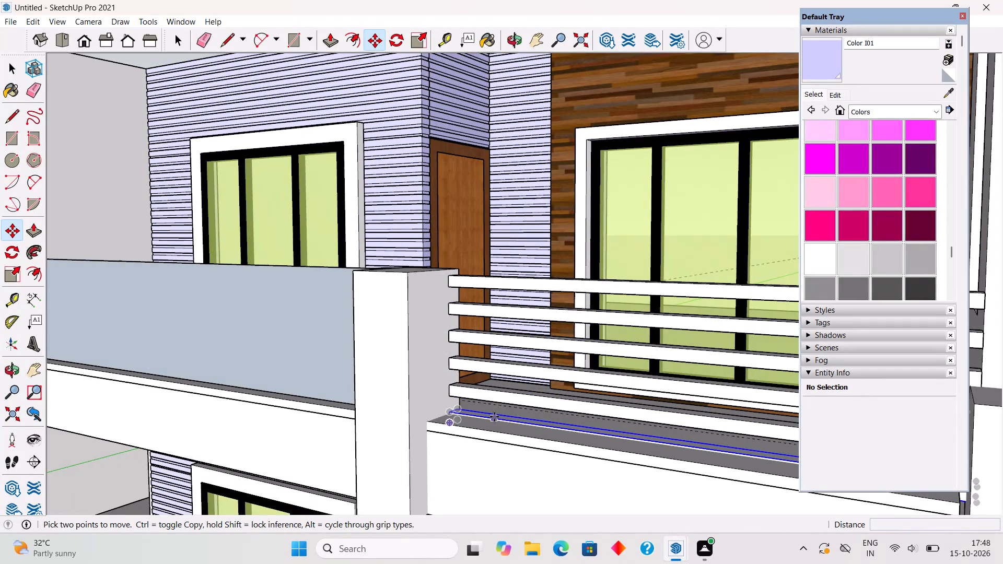
Delete the lowest remaining rail copy, just above the balcony beam.
{"action": "left_click", "coordinate": [494, 417]}
{"action": "key", "text": "Delete"}
{"action": "key", "text": "space"}
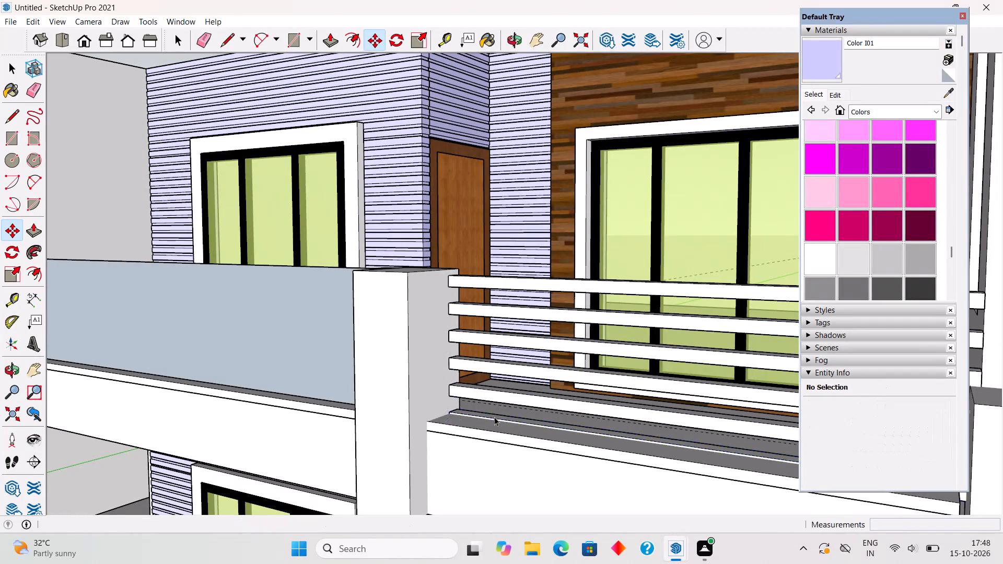
{"action": "left_click", "coordinate": [493, 417]}
{"action": "key", "text": "Delete"}
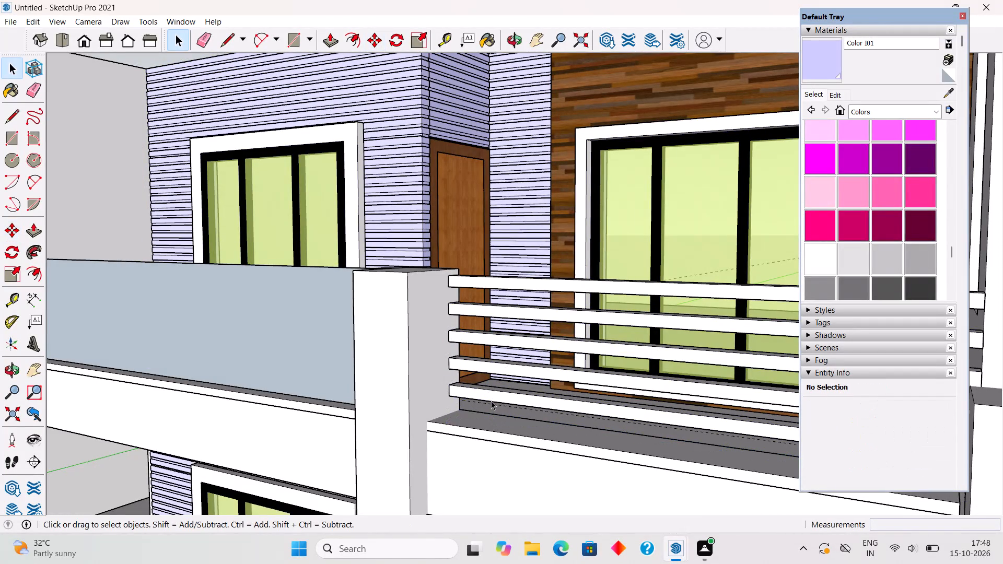
Examine the balcony railings and the whole house exterior from above, the front and the side.
{"action": "middle_click_drag", "start_coordinate": [496, 379], "coordinate": [471, 380]}
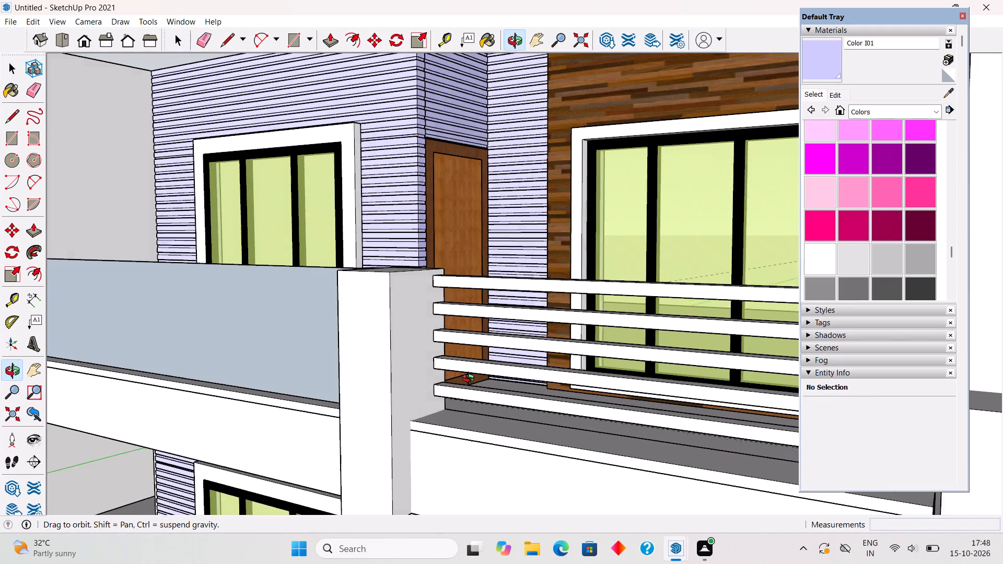
{"action": "middle_click_drag", "start_coordinate": [471, 380], "coordinate": [575, 417]}
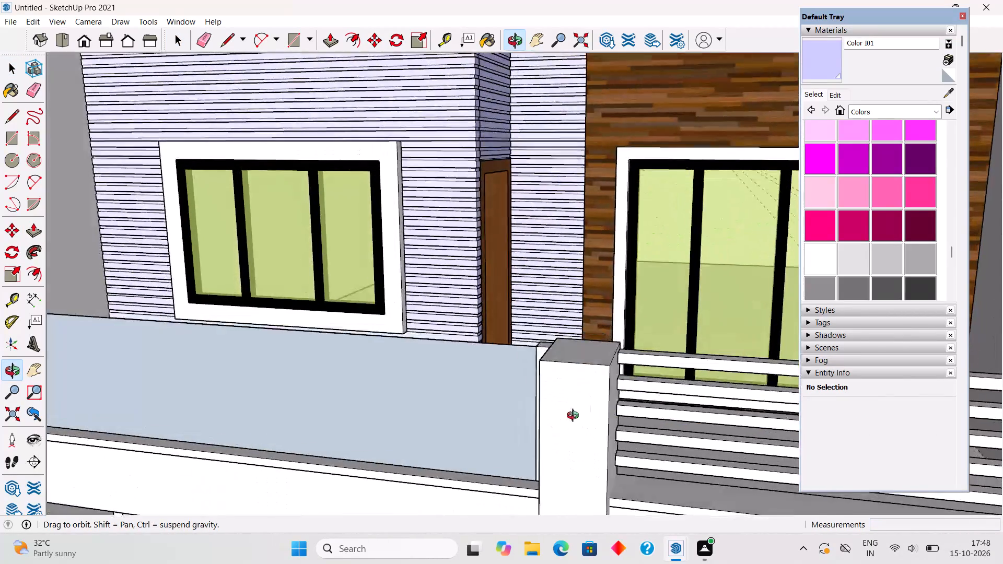
{"action": "middle_click_drag", "start_coordinate": [575, 417], "coordinate": [574, 466]}
{"action": "scroll", "coordinate": [574, 466], "scroll_direction": "down", "scroll_amount": 4}
{"action": "scroll", "coordinate": [564, 403], "scroll_direction": "down", "scroll_amount": 12}
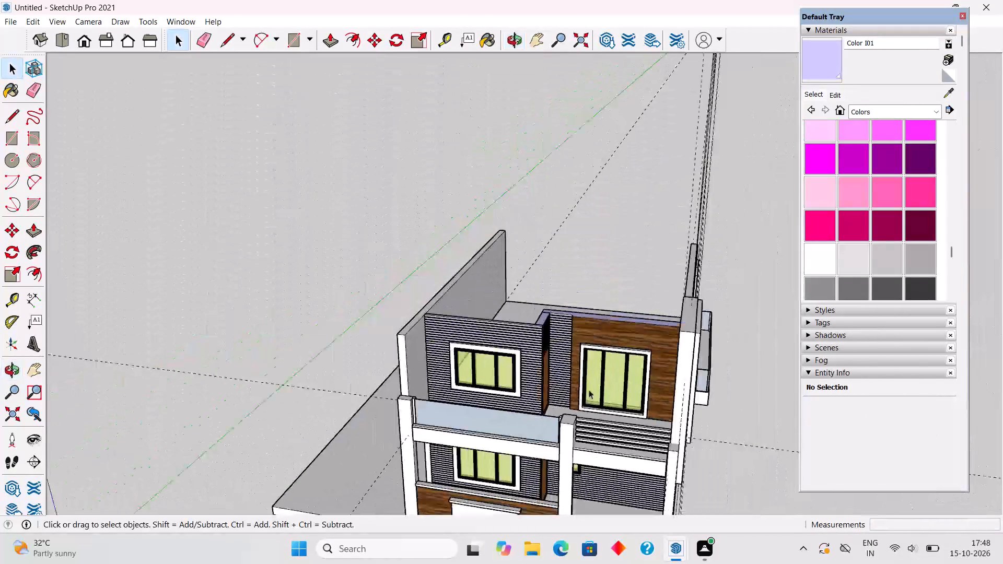
{"action": "middle_click_drag", "start_coordinate": [562, 428], "coordinate": [177, 500]}
{"action": "middle_click_drag", "start_coordinate": [487, 294], "coordinate": [367, 445]}
{"action": "scroll", "coordinate": [427, 339], "scroll_direction": "up", "scroll_amount": 2}
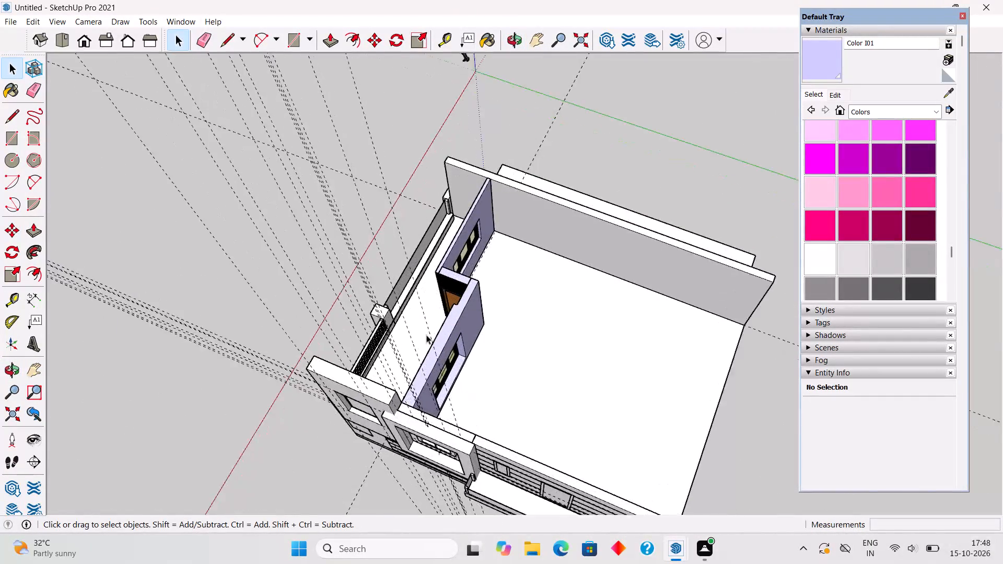
{"action": "scroll", "coordinate": [426, 335], "scroll_direction": "up", "scroll_amount": 3}
{"action": "scroll", "coordinate": [342, 370], "scroll_direction": "up", "scroll_amount": 17}
{"action": "middle_click_drag", "start_coordinate": [377, 314], "coordinate": [299, 172]}
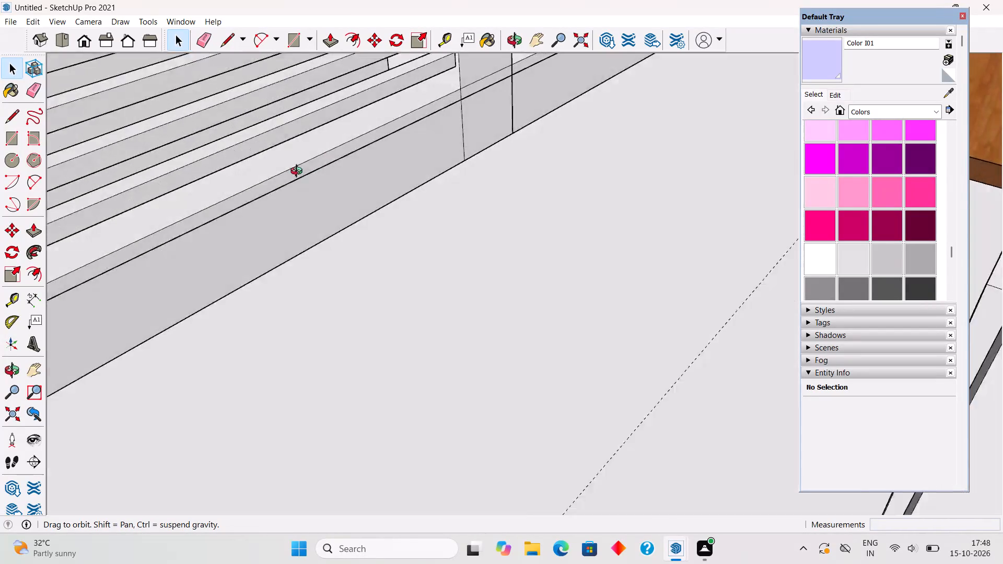
{"action": "middle_click_drag", "start_coordinate": [299, 172], "coordinate": [540, 239]}
{"action": "scroll", "coordinate": [540, 239], "scroll_direction": "down", "scroll_amount": 9}
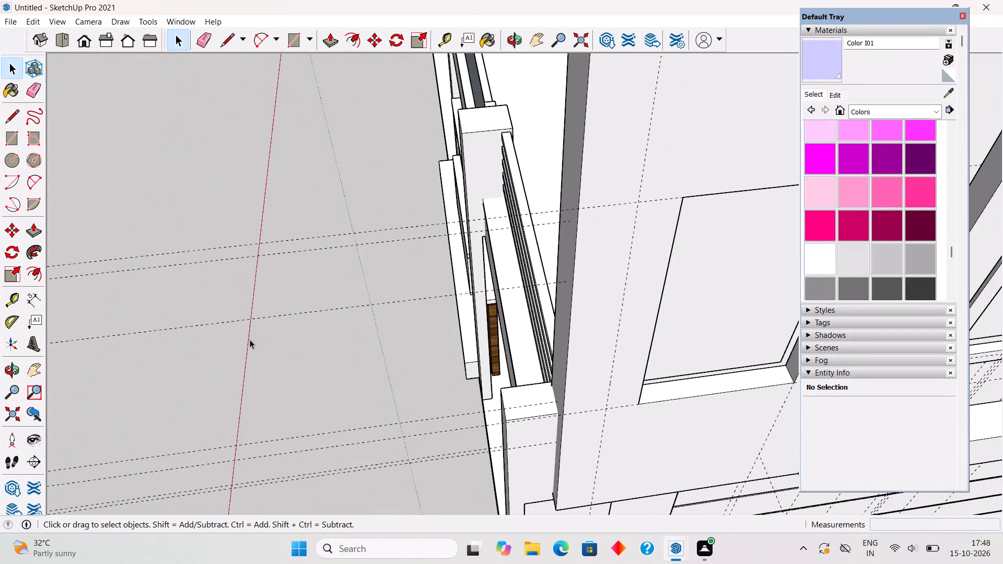
{"action": "left_click", "coordinate": [323, 379]}
{"action": "scroll", "coordinate": [334, 375], "scroll_direction": "down", "scroll_amount": 1}
{"action": "middle_click_drag", "start_coordinate": [332, 377], "coordinate": [670, 330]}
{"action": "scroll", "coordinate": [670, 330], "scroll_direction": "down", "scroll_amount": 5}
{"action": "middle_click_drag", "start_coordinate": [637, 361], "coordinate": [740, 197]}
{"action": "scroll", "coordinate": [740, 197], "scroll_direction": "up", "scroll_amount": 1}
{"action": "scroll", "coordinate": [739, 208], "scroll_direction": "down", "scroll_amount": 3}
{"action": "middle_click_drag", "start_coordinate": [686, 216], "coordinate": [678, 226]}
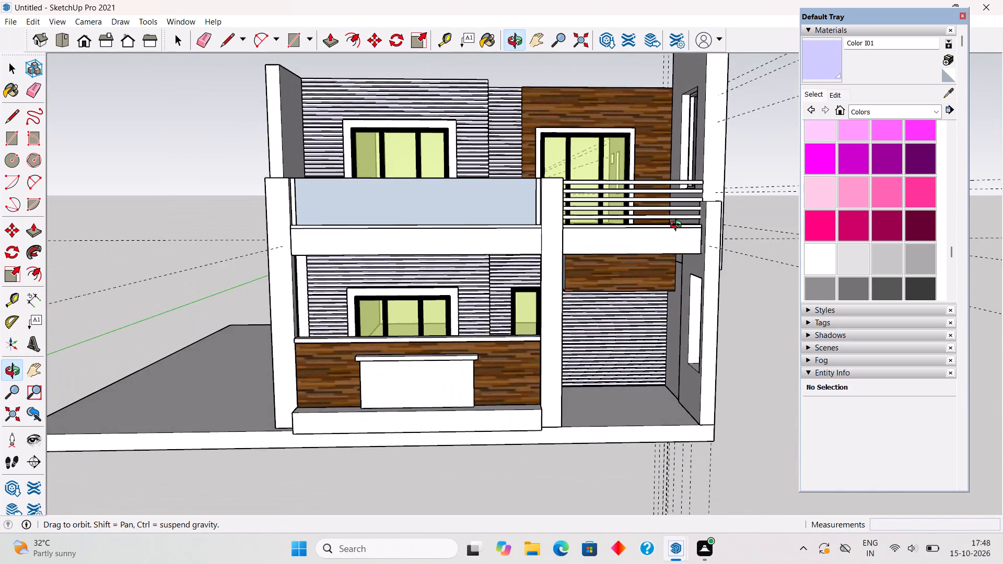
{"action": "middle_click_drag", "start_coordinate": [678, 226], "coordinate": [632, 241]}
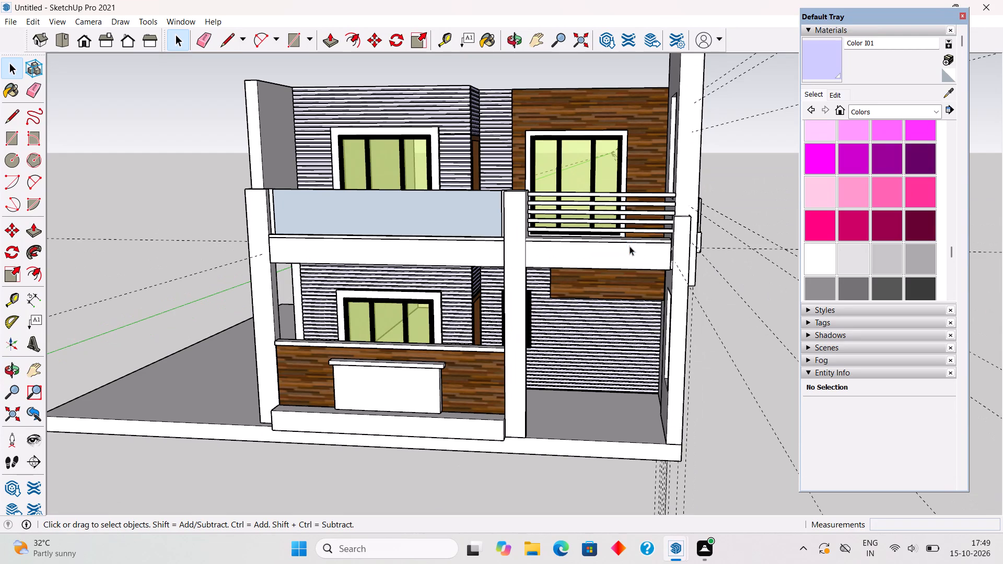
{"action": "scroll", "coordinate": [730, 173], "scroll_direction": "down", "scroll_amount": 1}
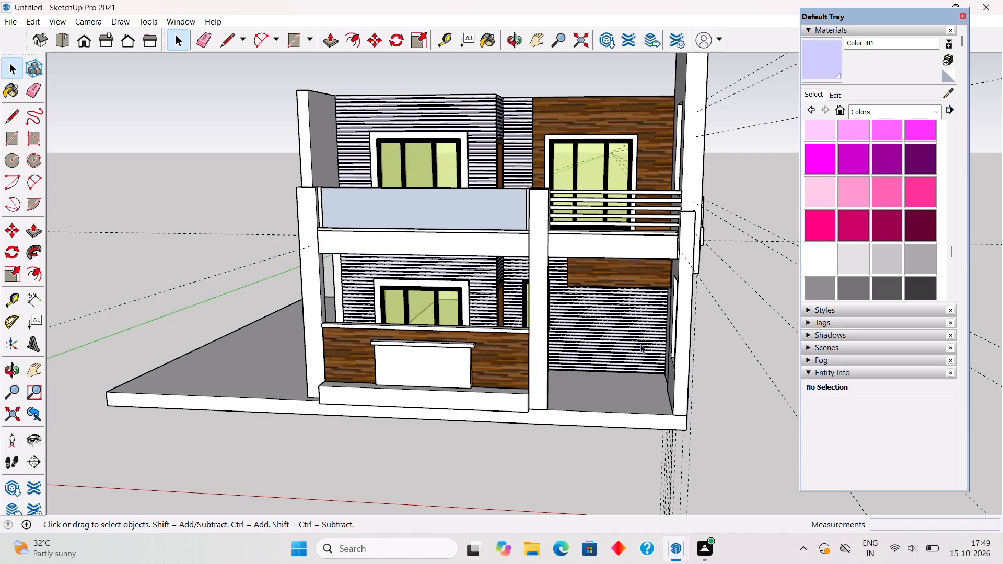
{"action": "middle_click_drag", "start_coordinate": [631, 420], "coordinate": [472, 384]}
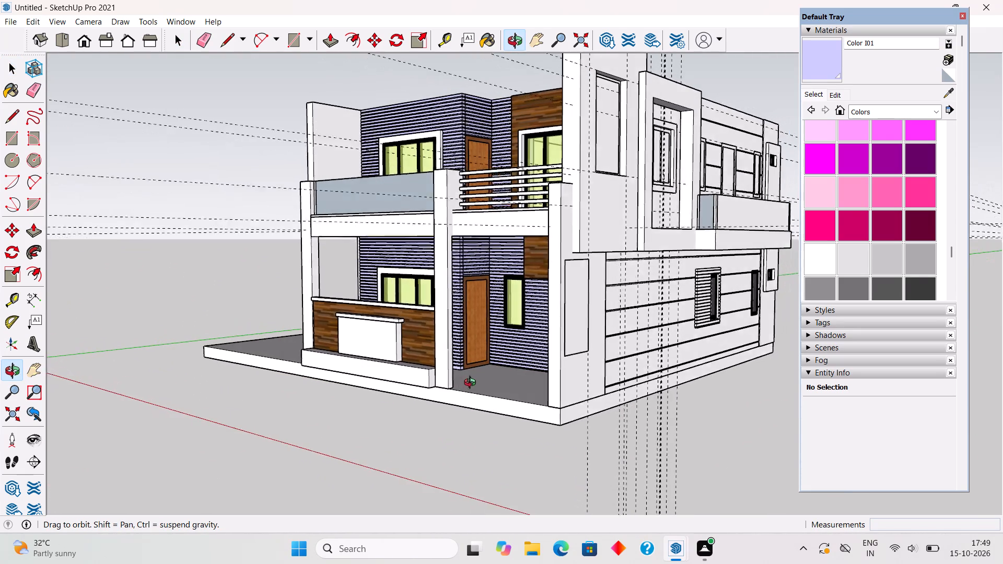
{"action": "middle_click_drag", "start_coordinate": [472, 384], "coordinate": [473, 383]}
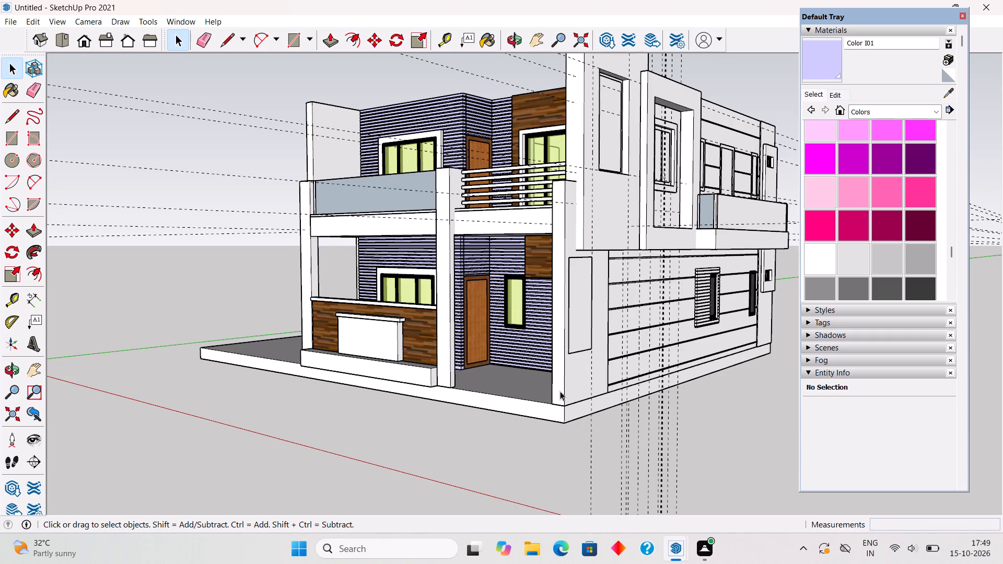
{"action": "middle_click_drag", "start_coordinate": [552, 356], "coordinate": [542, 443]}
{"action": "middle_click_drag", "start_coordinate": [549, 348], "coordinate": [587, 328]}
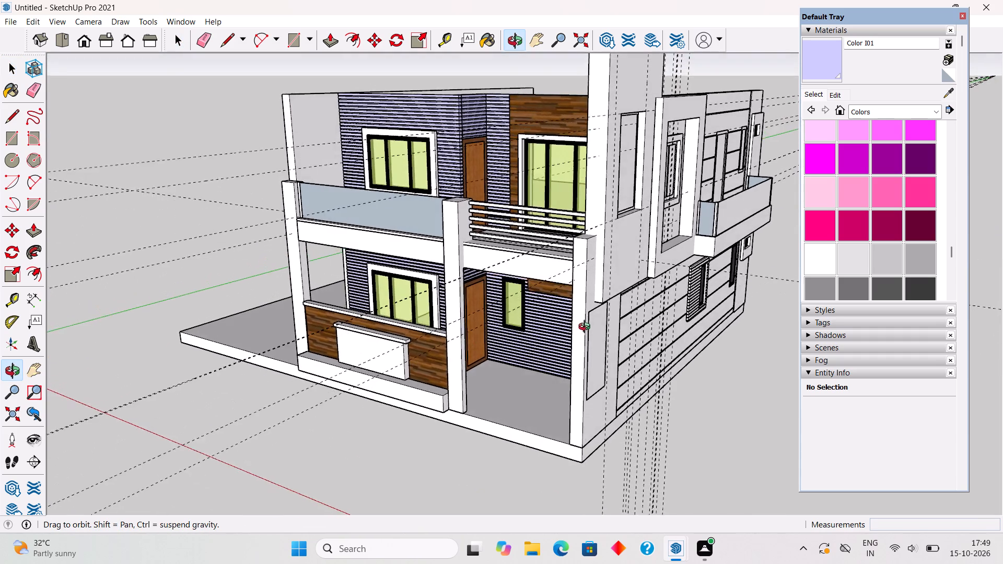
{"action": "middle_click_drag", "start_coordinate": [587, 328], "coordinate": [357, 374]}
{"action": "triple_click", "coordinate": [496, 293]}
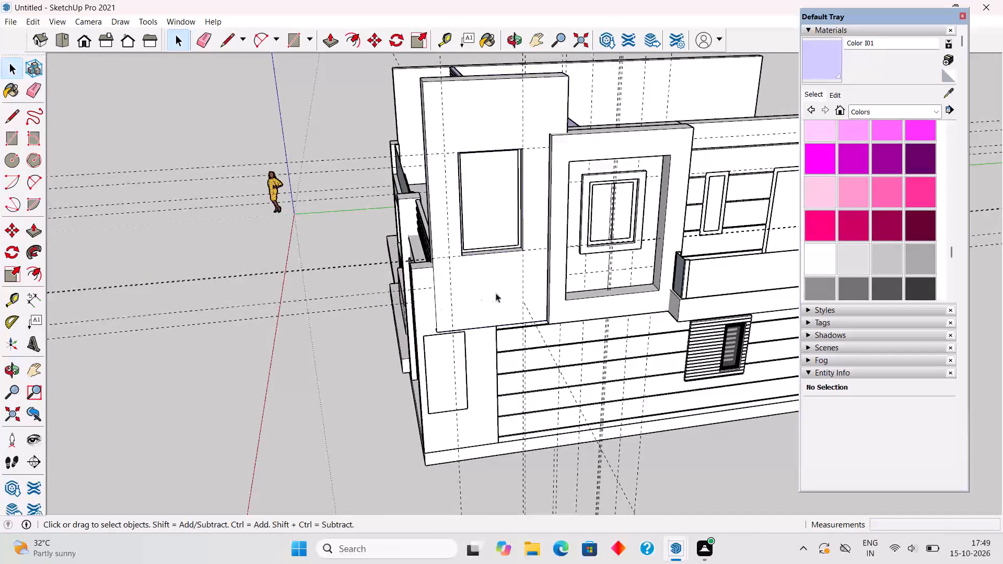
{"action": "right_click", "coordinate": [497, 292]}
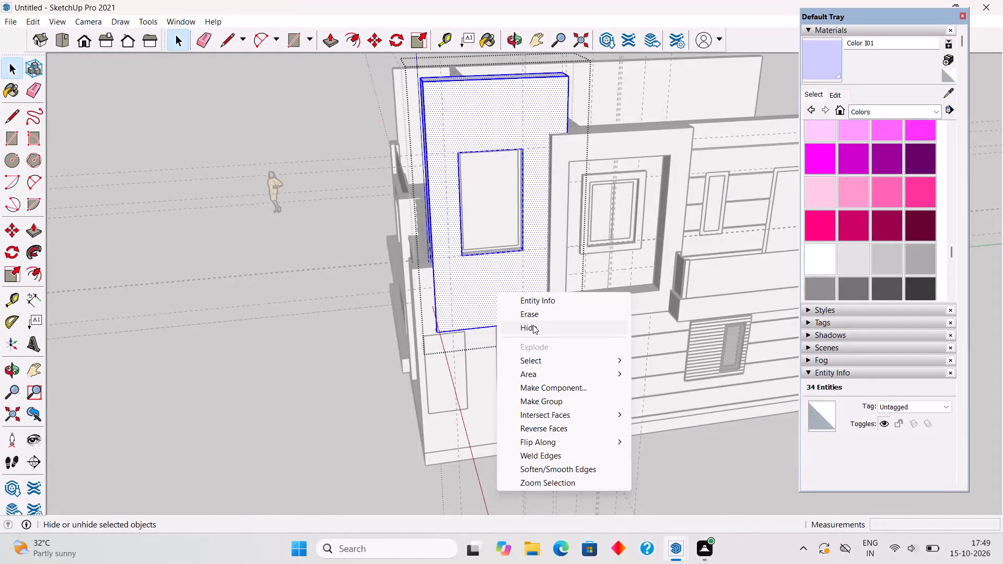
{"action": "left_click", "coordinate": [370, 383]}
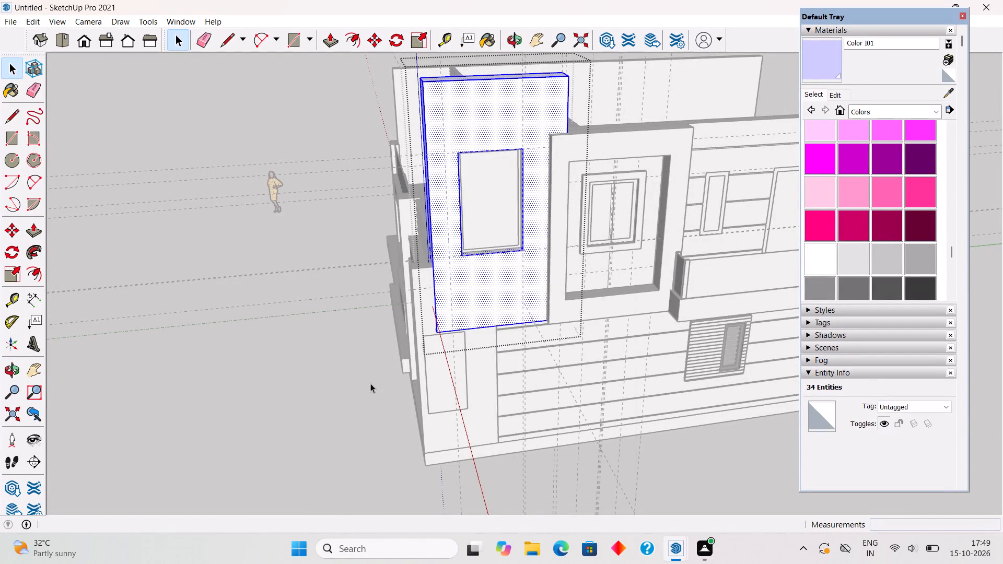
Isolate the upper-floor side wall group with the tall window opening near the front by inverting the selection and hiding everything else.
{"action": "left_click", "coordinate": [495, 300]}
{"action": "right_click", "coordinate": [495, 300]}
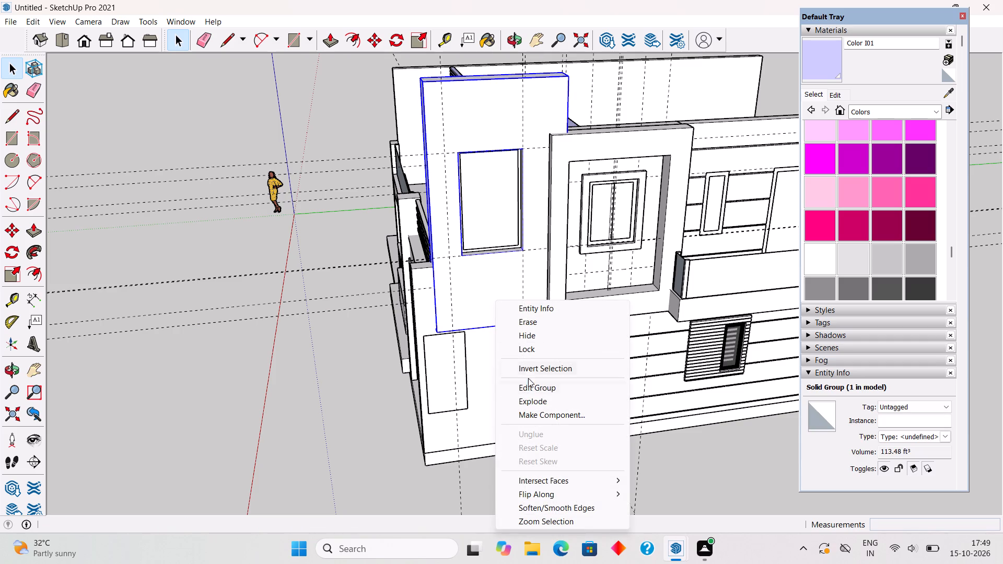
{"action": "left_click", "coordinate": [532, 368]}
{"action": "right_click", "coordinate": [532, 368]}
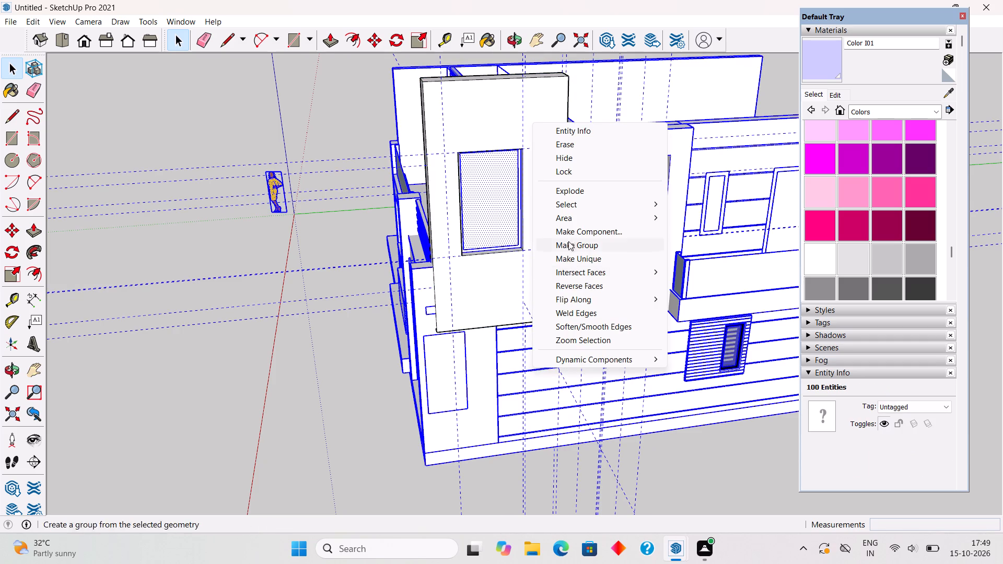
{"action": "left_click", "coordinate": [570, 158]}
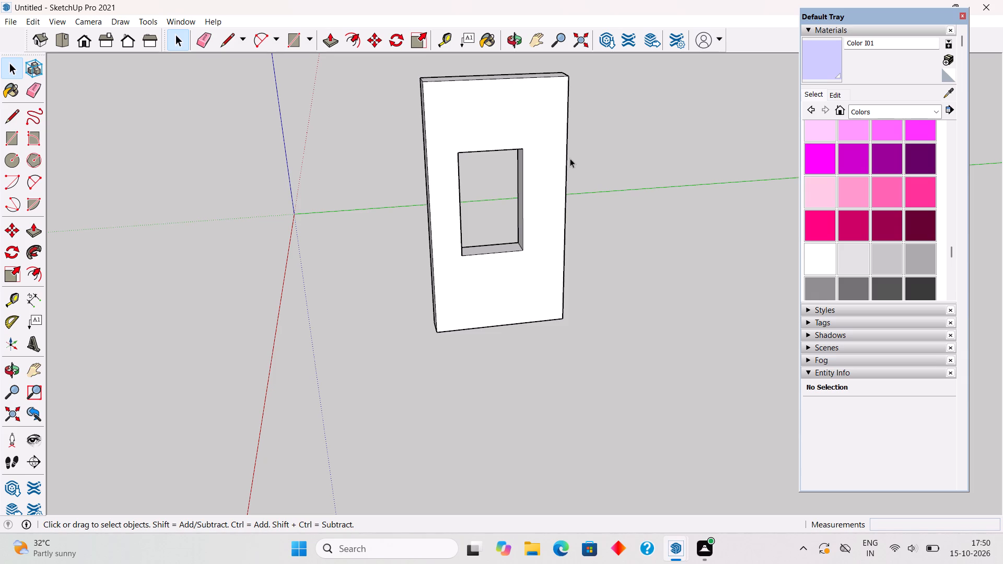
Place a horizontal guide 2" below the top edge of the isolated wall's outer face.
{"action": "scroll", "coordinate": [512, 89], "scroll_direction": "up", "scroll_amount": 10}
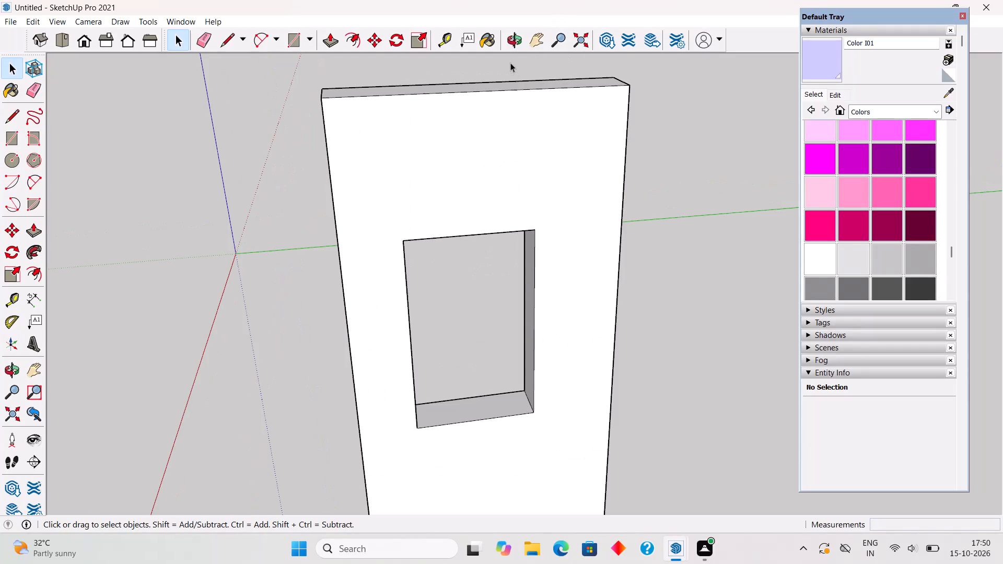
{"action": "key", "text": "t"}
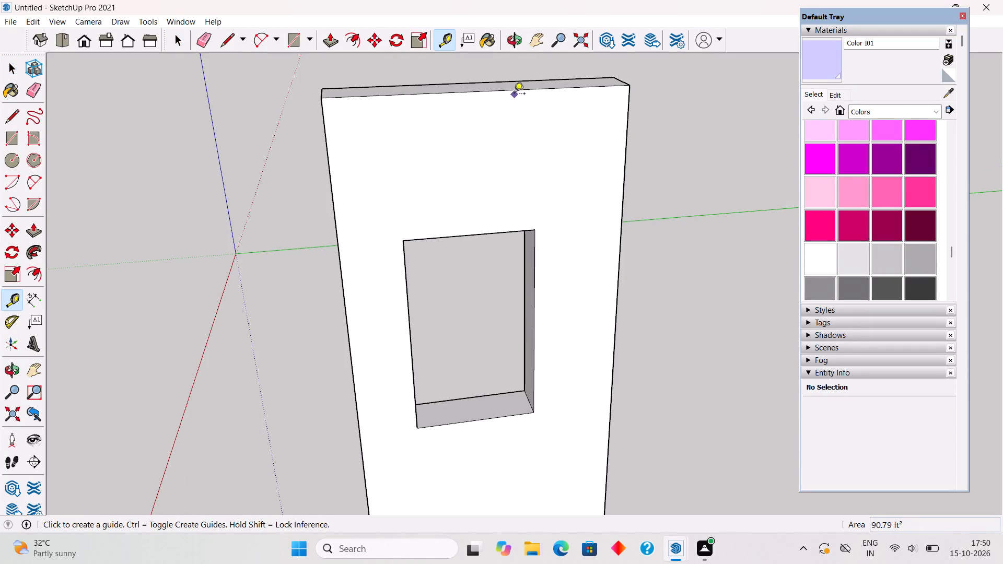
{"action": "left_click", "coordinate": [515, 92]}
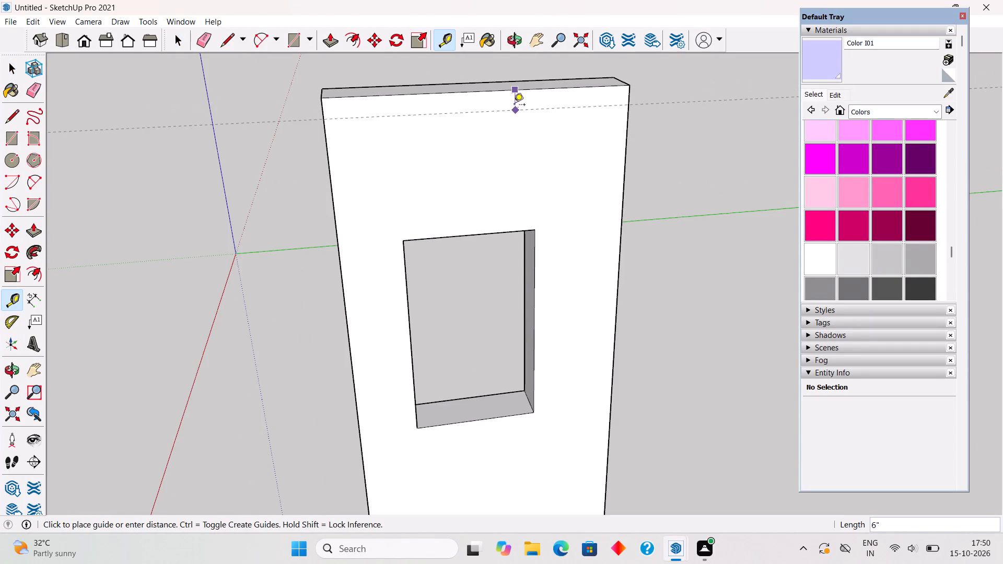
{"action": "key", "text": "2"}
{"action": "key", "text": "shift+colon"}
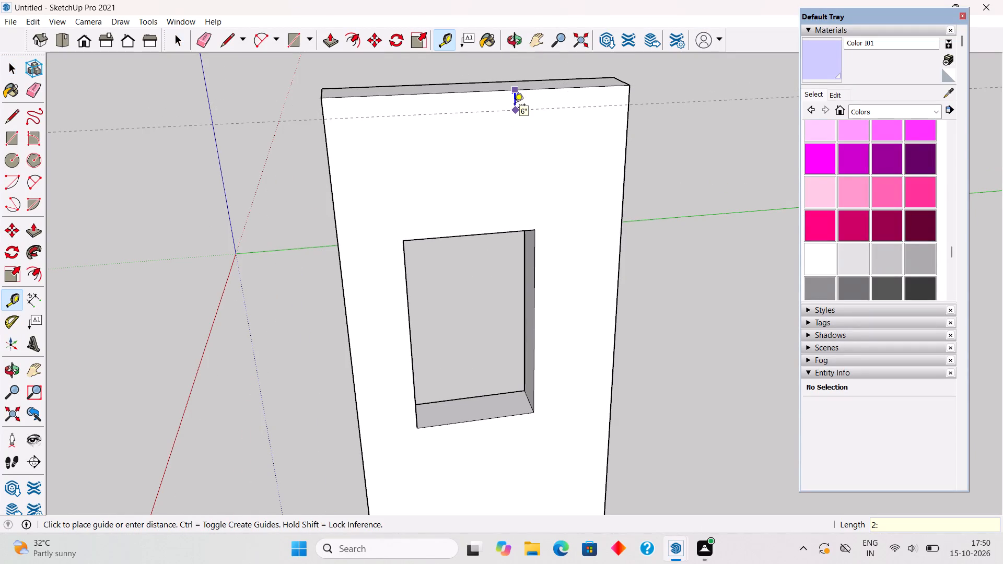
{"action": "key", "text": "Return"}
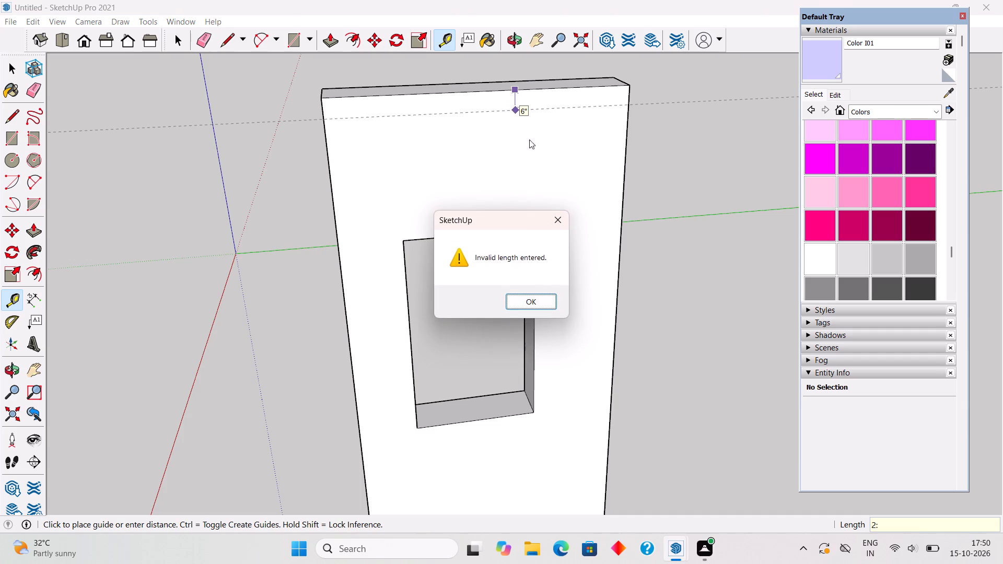
{"action": "left_click", "coordinate": [552, 217]}
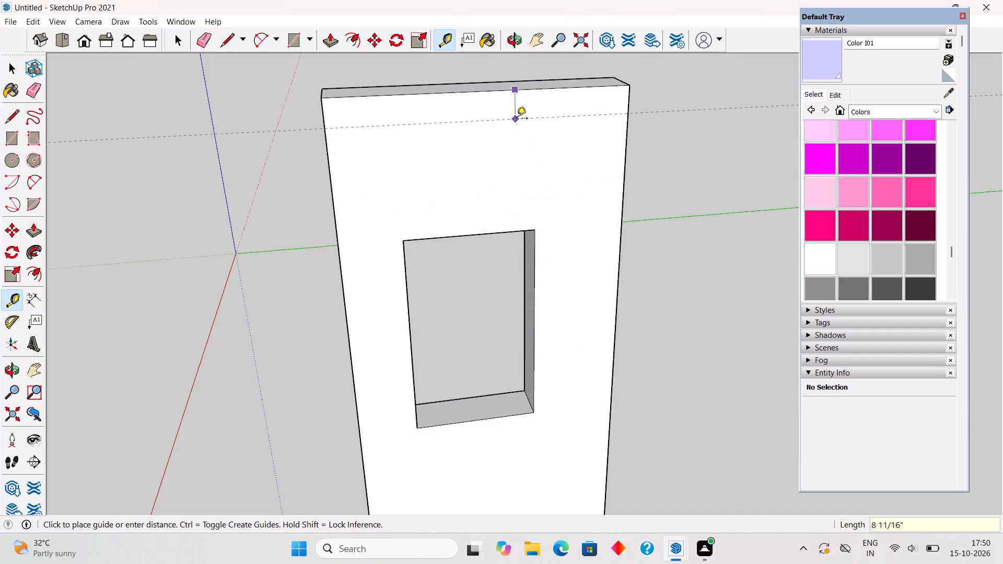
{"action": "type", "text": "2\""}
{"action": "key", "text": "Return"}
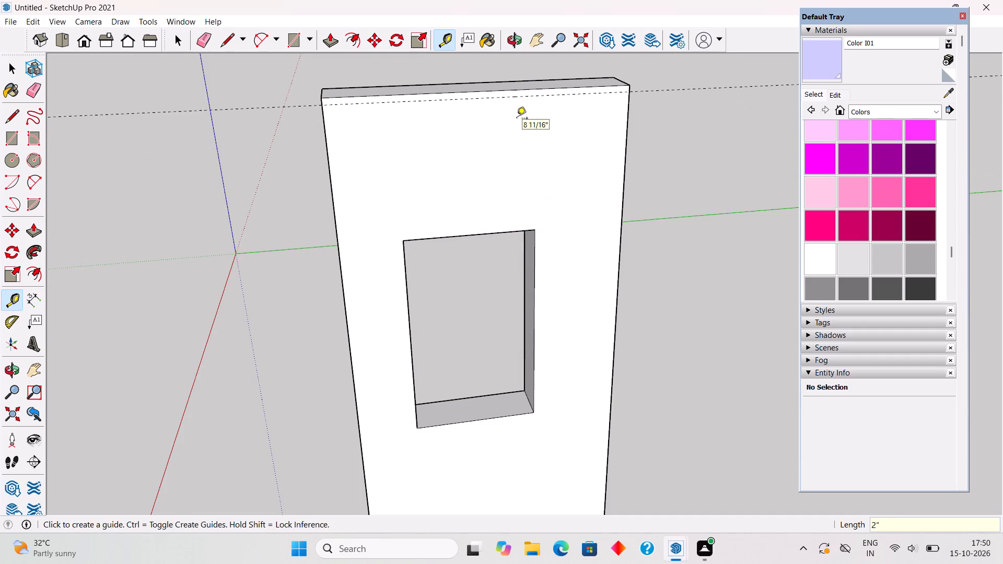
Place a second horizontal guide 1" below the first guide on the wall's outer face.
{"action": "left_click", "coordinate": [521, 99]}
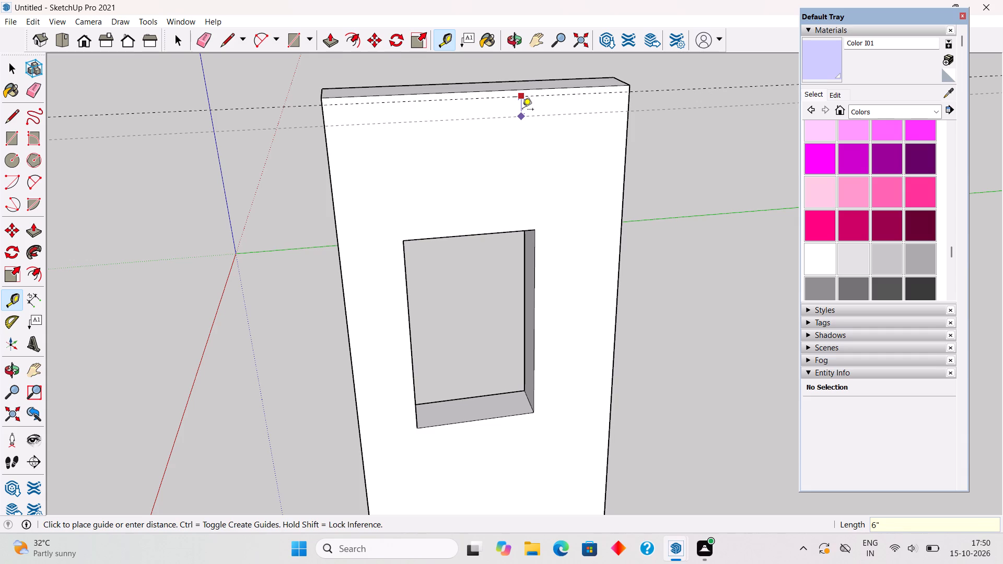
{"action": "middle_click_drag", "start_coordinate": [522, 110], "coordinate": [527, 62]}
{"action": "scroll", "coordinate": [528, 110], "scroll_direction": "up", "scroll_amount": 4}
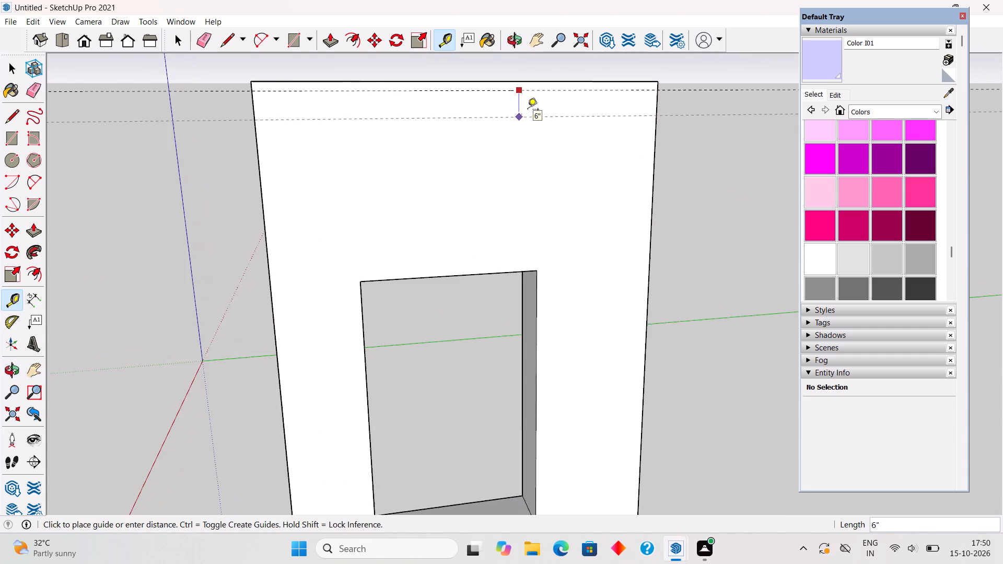
{"action": "type", "text": "1\""}
{"action": "key", "text": "Return"}
{"action": "key", "text": "space"}
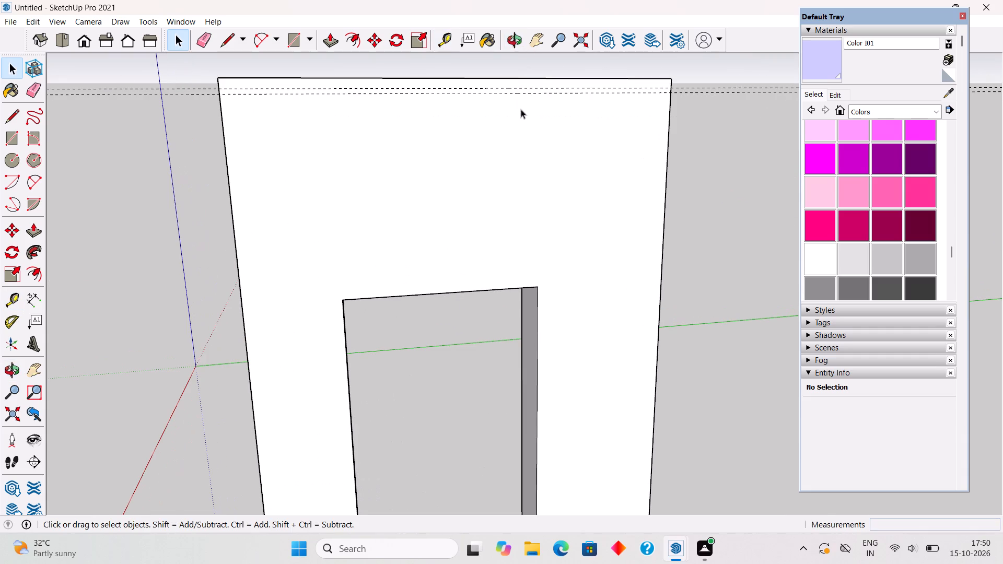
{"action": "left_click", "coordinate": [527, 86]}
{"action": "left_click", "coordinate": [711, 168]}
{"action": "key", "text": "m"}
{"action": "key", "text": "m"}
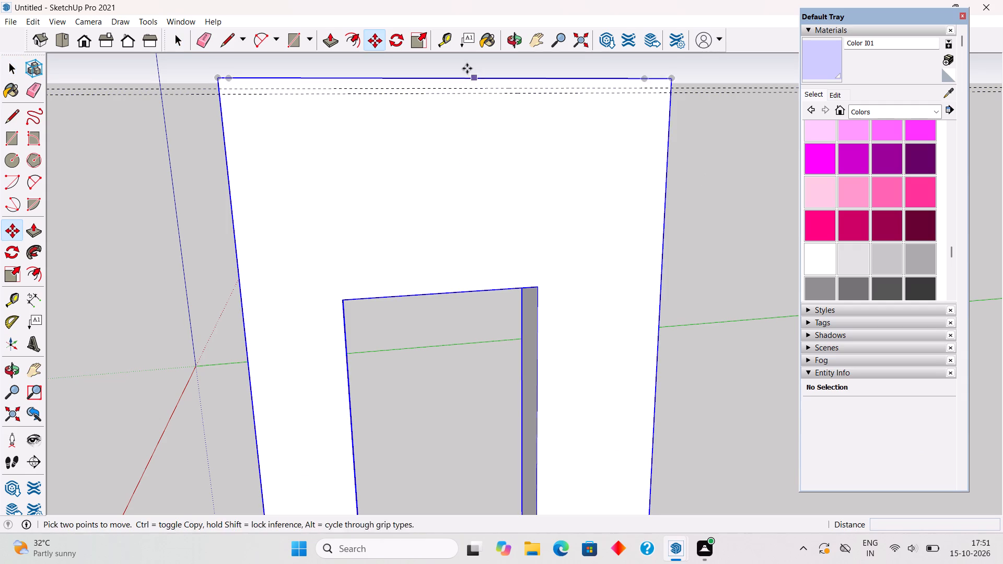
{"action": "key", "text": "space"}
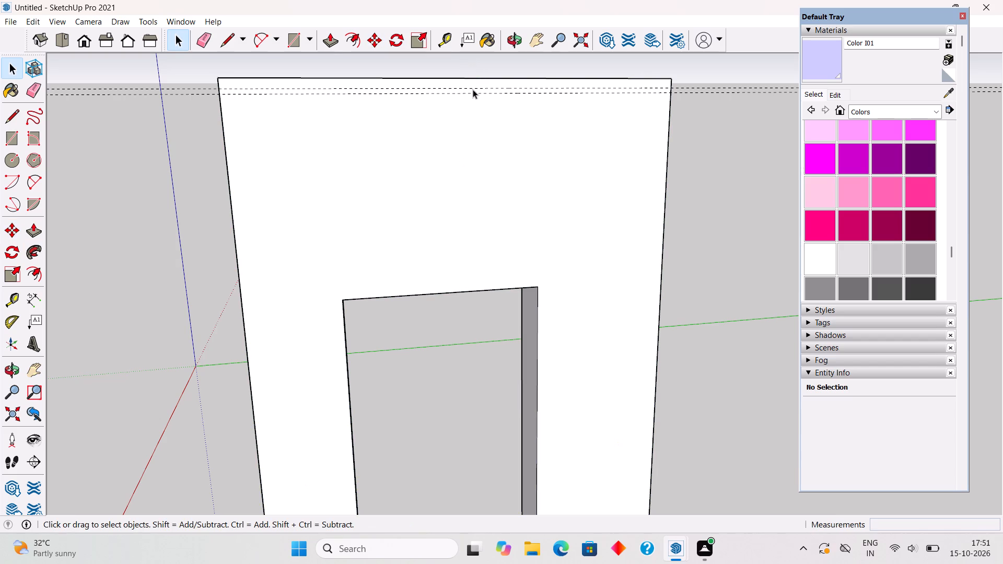
Copy the pair of horizontal guides 3" down the wall's outer face and repeat the copy 50 times.
{"action": "left_click", "coordinate": [475, 86]}
{"action": "left_click", "coordinate": [477, 88]}
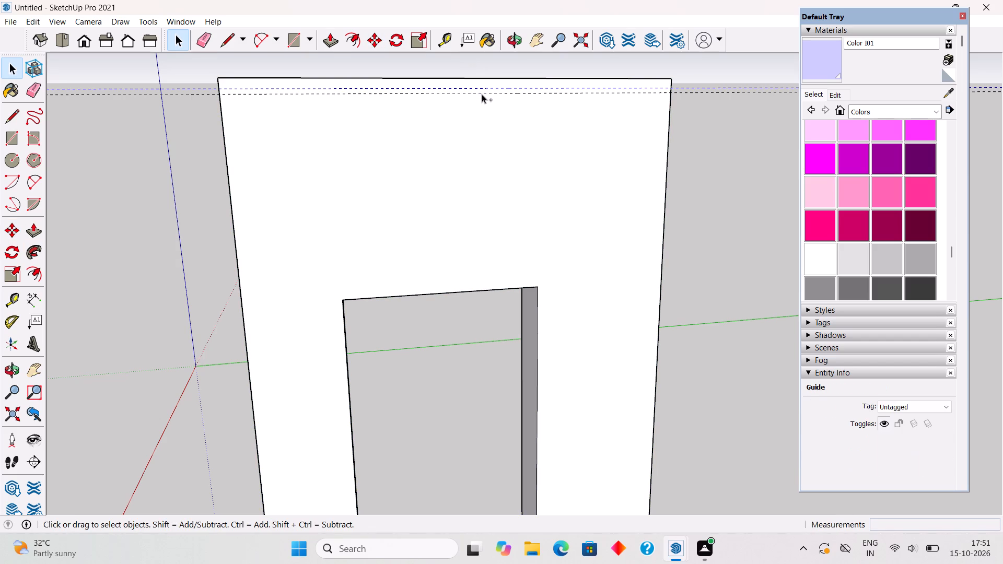
{"action": "left_click", "coordinate": [482, 94], "text": "ctrl"}
{"action": "key", "text": "m"}
{"action": "left_click", "coordinate": [482, 94]}
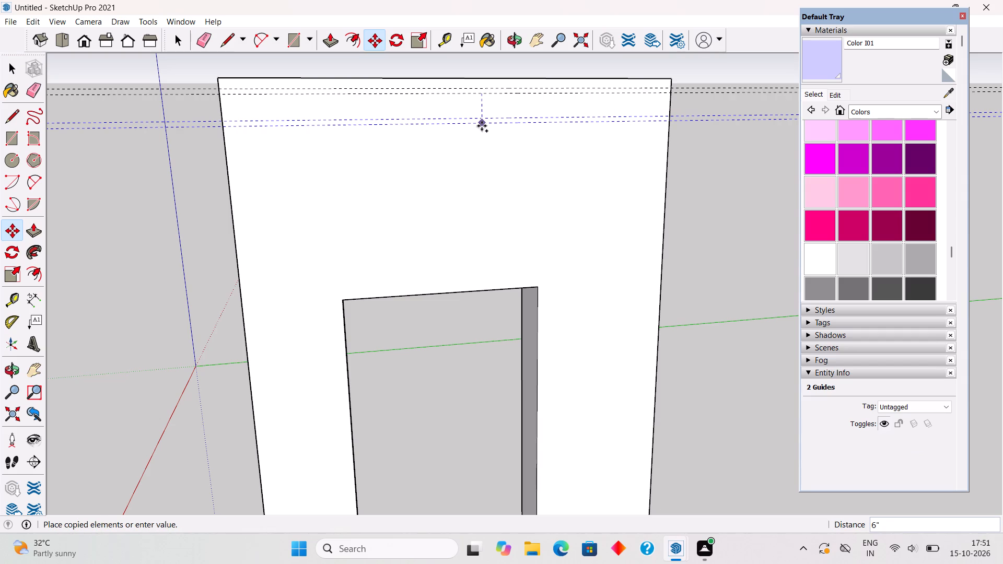
{"action": "key", "text": "3"}
{"action": "key", "text": "shift+quotedbl"}
{"action": "key", "text": "Return"}
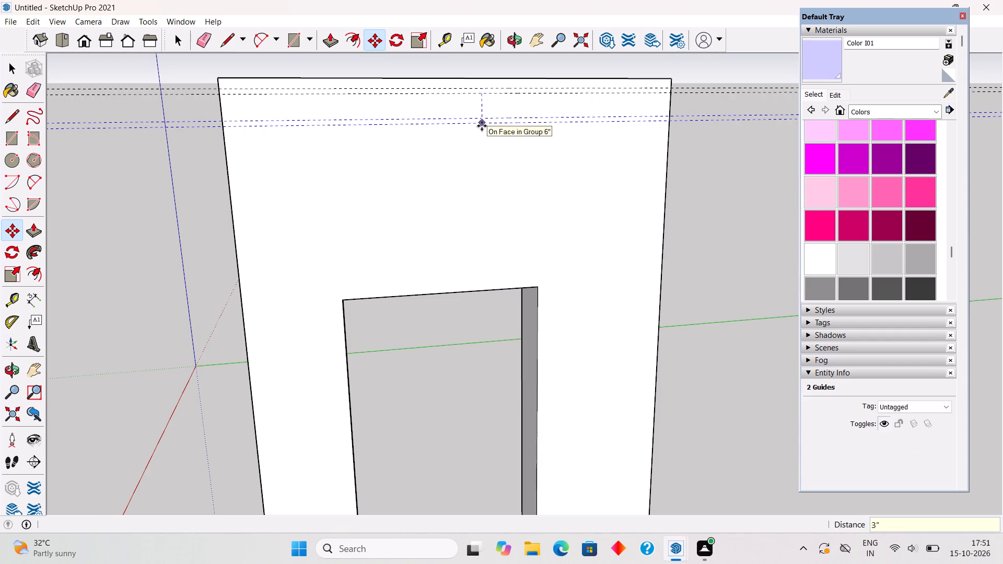
{"action": "type", "text": "x50"}
{"action": "key", "text": "Return"}
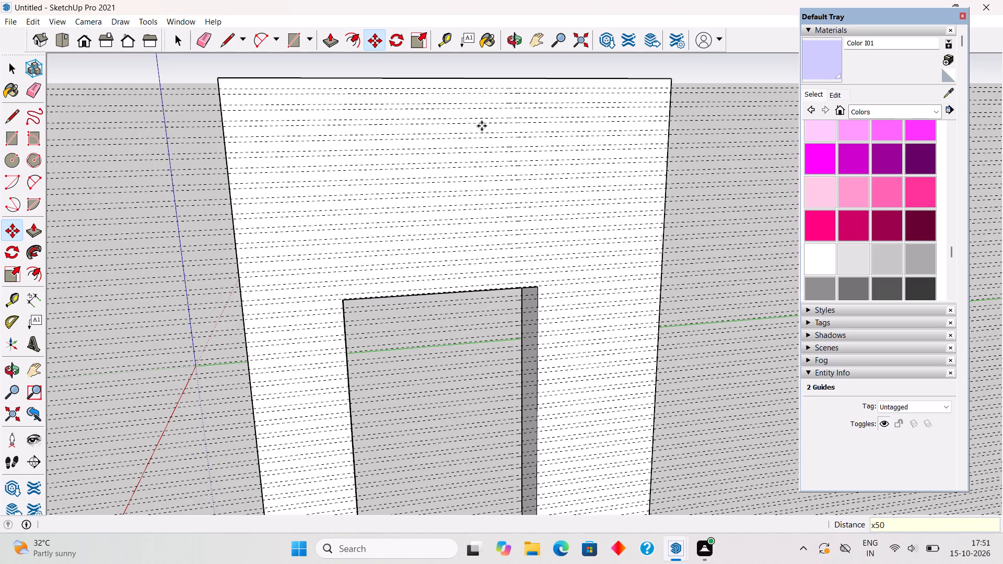
Copy the lowest two guides 3" further down and repeat the copy 6 times to reach the wall's bottom edge.
{"action": "scroll", "coordinate": [497, 231], "scroll_direction": "down", "scroll_amount": 10}
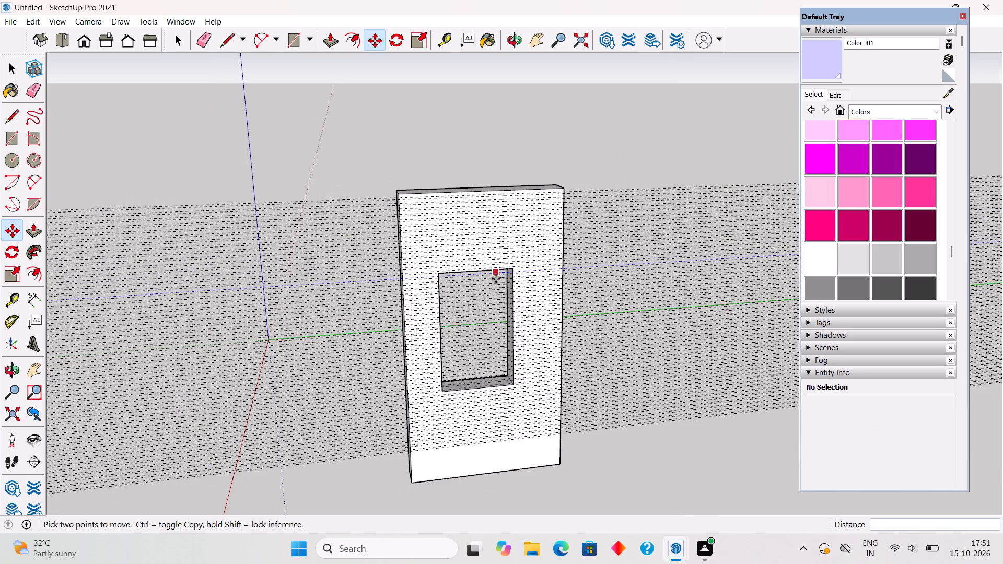
{"action": "scroll", "coordinate": [539, 484], "scroll_direction": "up", "scroll_amount": 3}
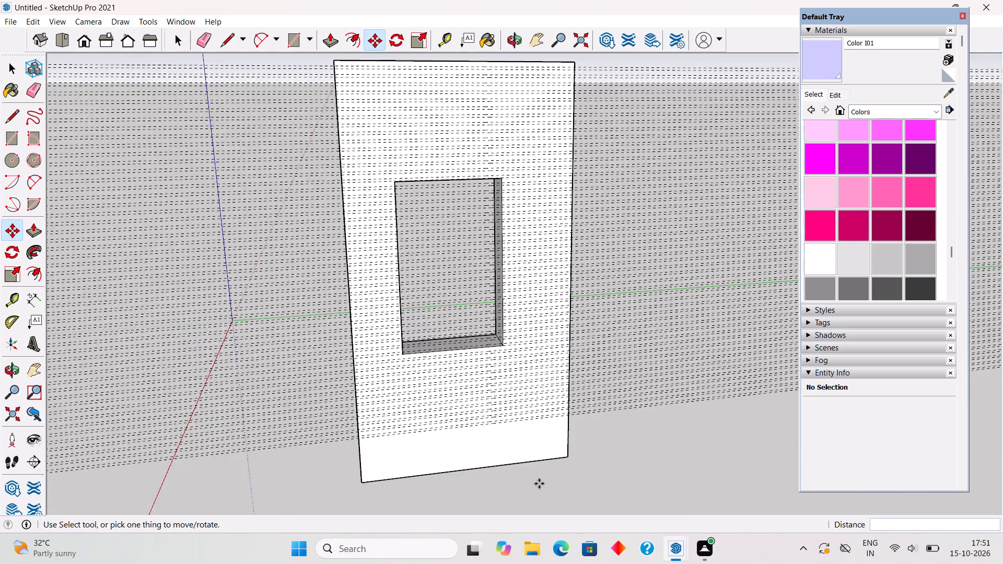
{"action": "scroll", "coordinate": [539, 485], "scroll_direction": "up", "scroll_amount": 3}
{"action": "key", "text": "space"}
{"action": "scroll", "coordinate": [485, 298], "scroll_direction": "up", "scroll_amount": 2}
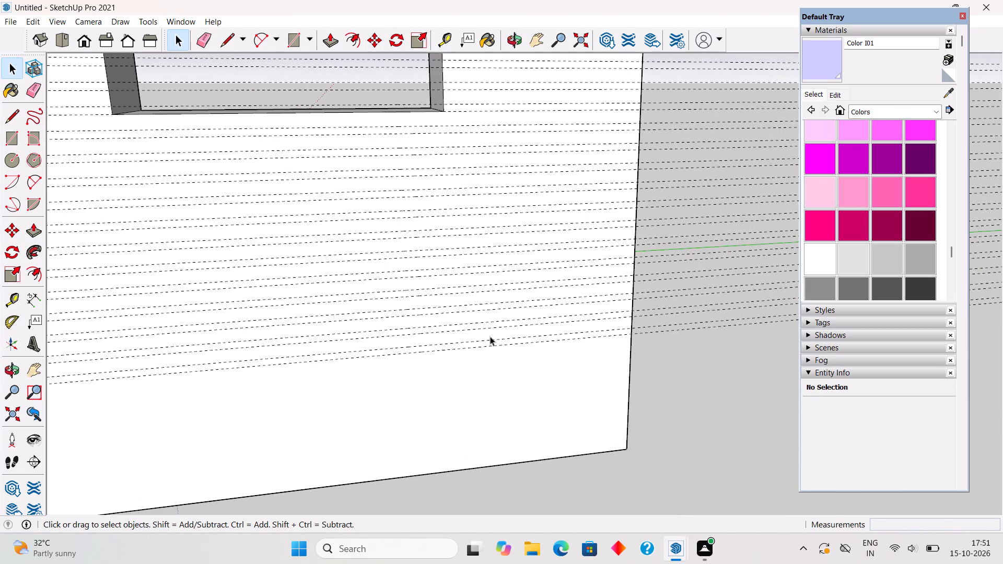
{"action": "left_click", "coordinate": [492, 338]}
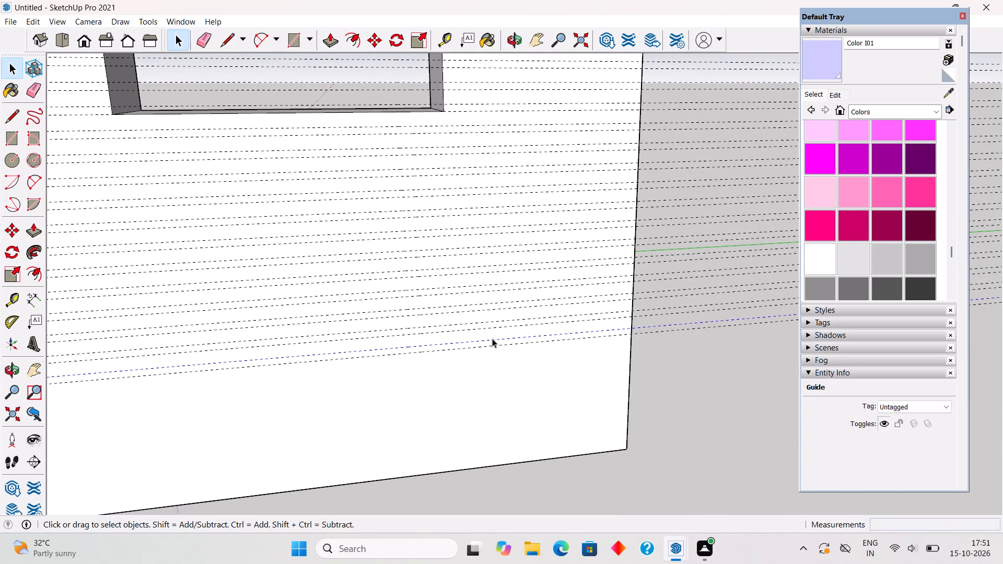
{"action": "left_click", "coordinate": [494, 343]}
{"action": "left_click", "coordinate": [627, 377]}
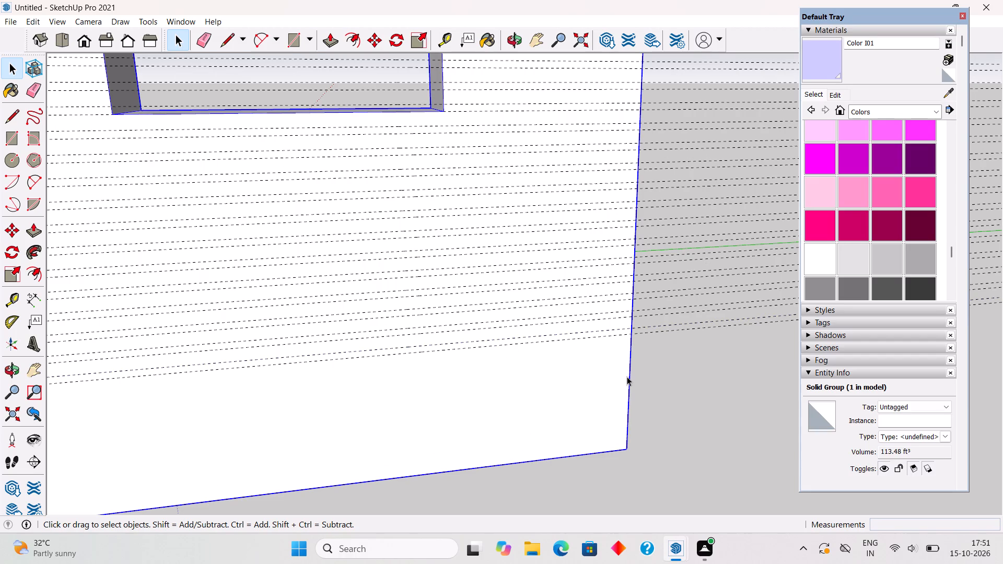
{"action": "left_click", "coordinate": [639, 372]}
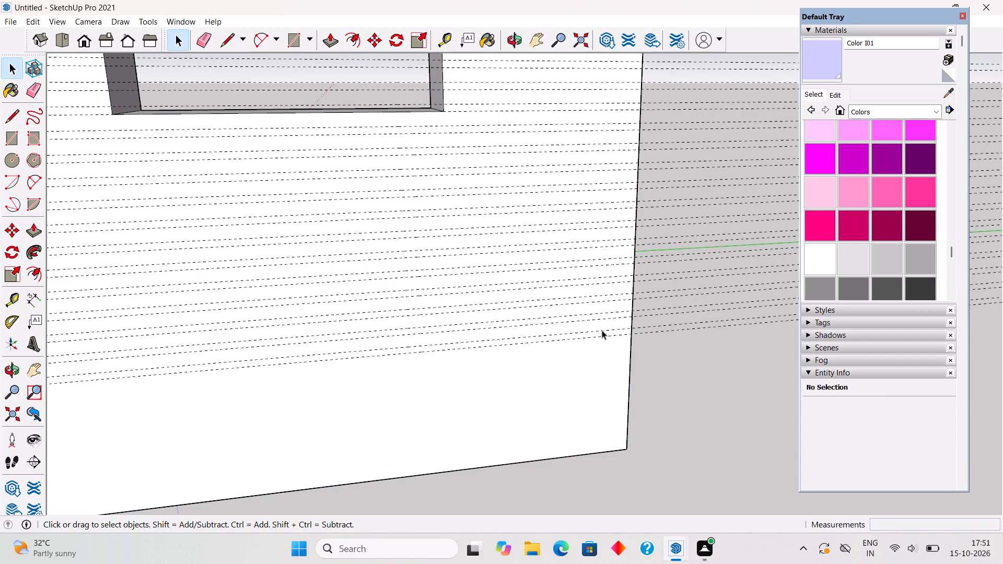
{"action": "left_click", "coordinate": [602, 330]}
{"action": "left_click", "coordinate": [604, 335]}
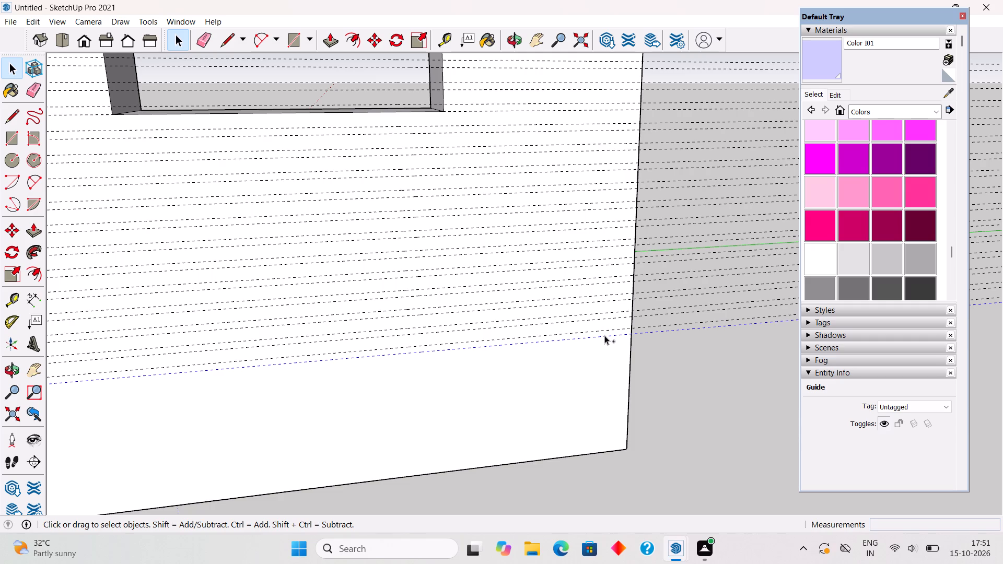
{"action": "left_click", "coordinate": [604, 330], "text": "ctrl"}
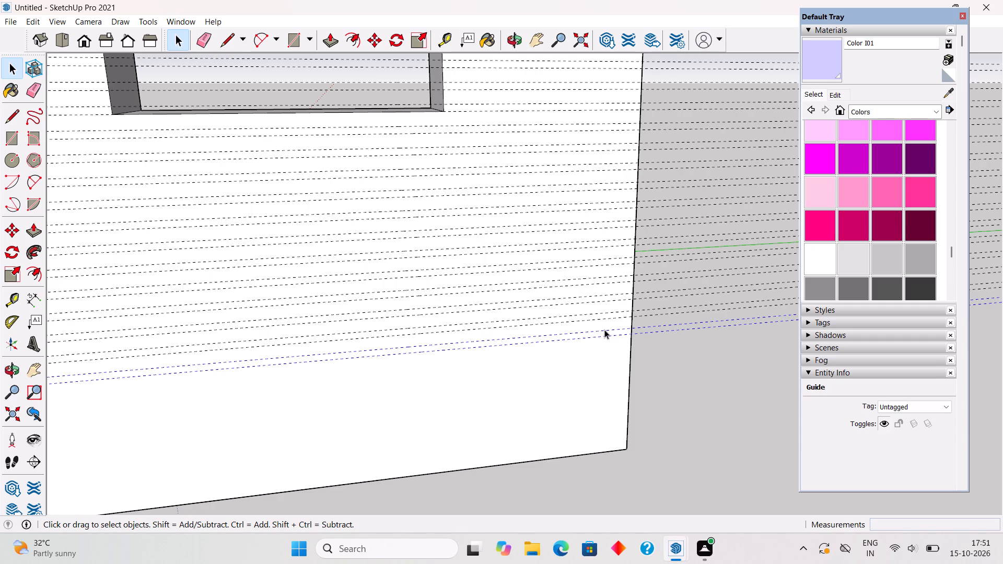
{"action": "key", "text": "m"}
{"action": "left_click", "coordinate": [604, 330]}
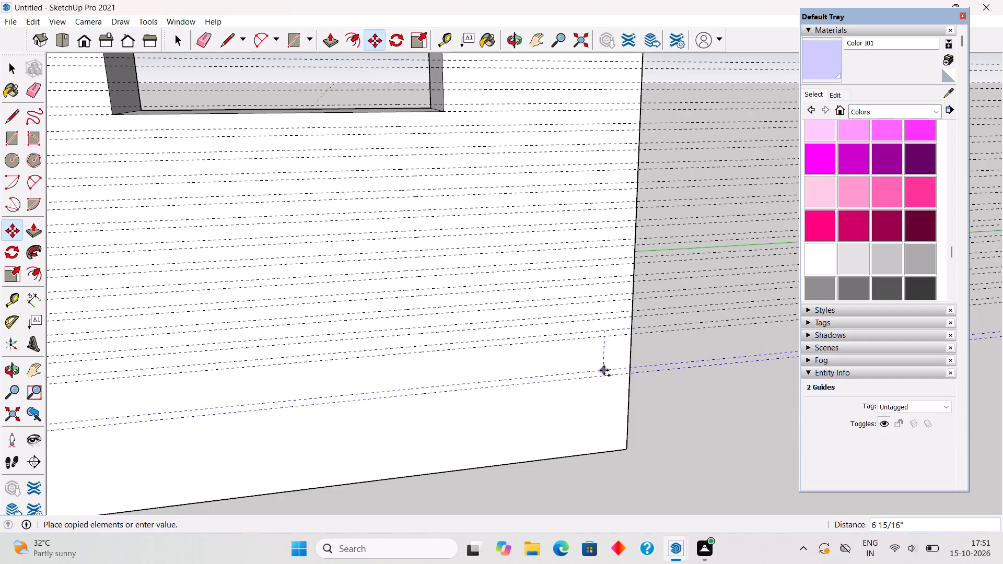
{"action": "type", "text": "3\""}
{"action": "key", "text": "Return"}
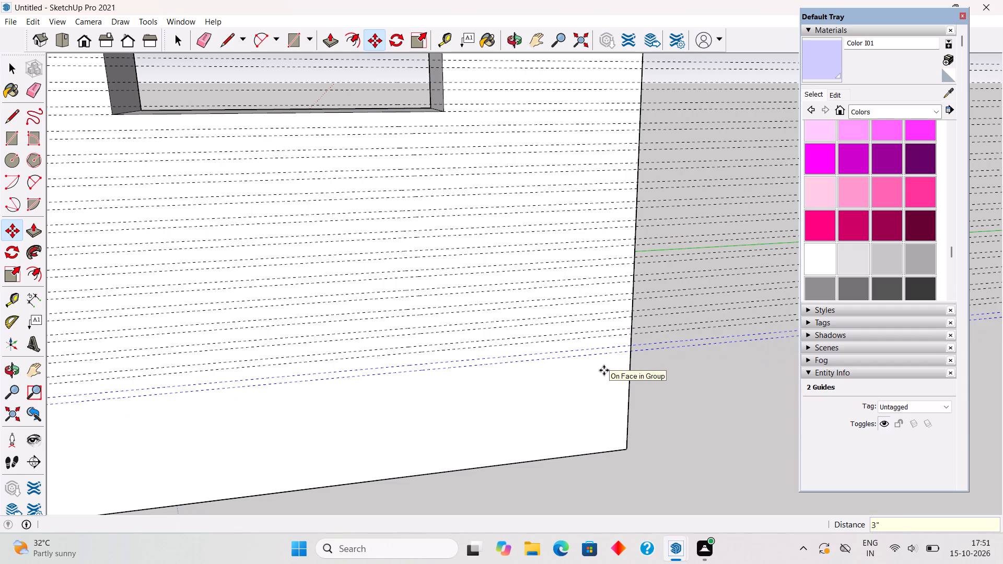
{"action": "key", "text": "x"}
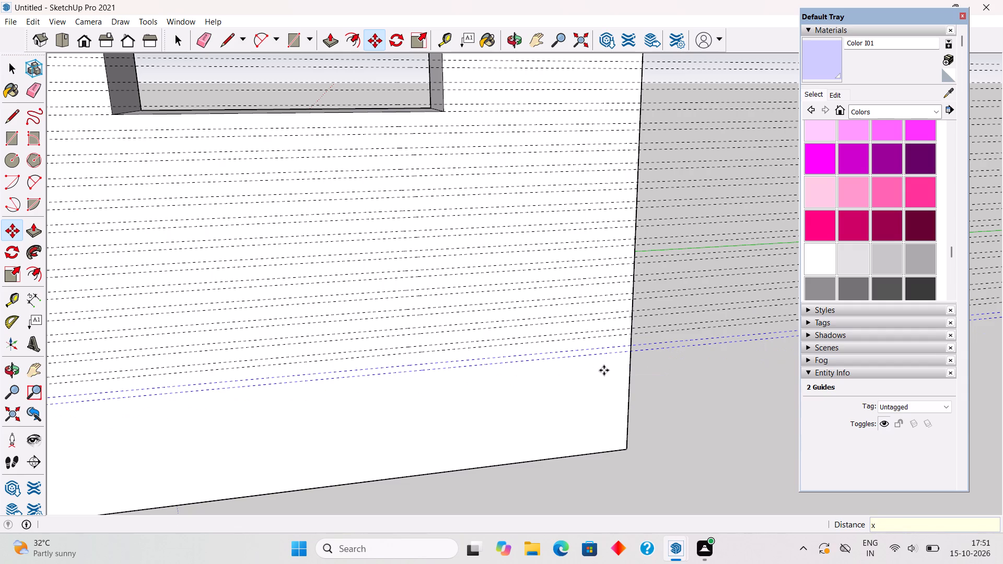
{"action": "key", "text": "6"}
{"action": "key", "text": "Return"}
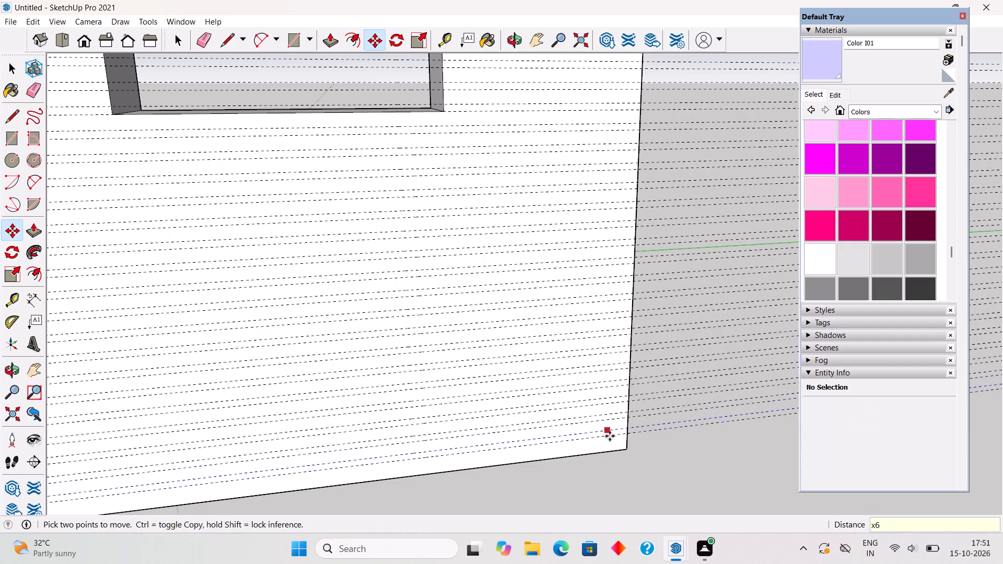
{"action": "key", "text": "space"}
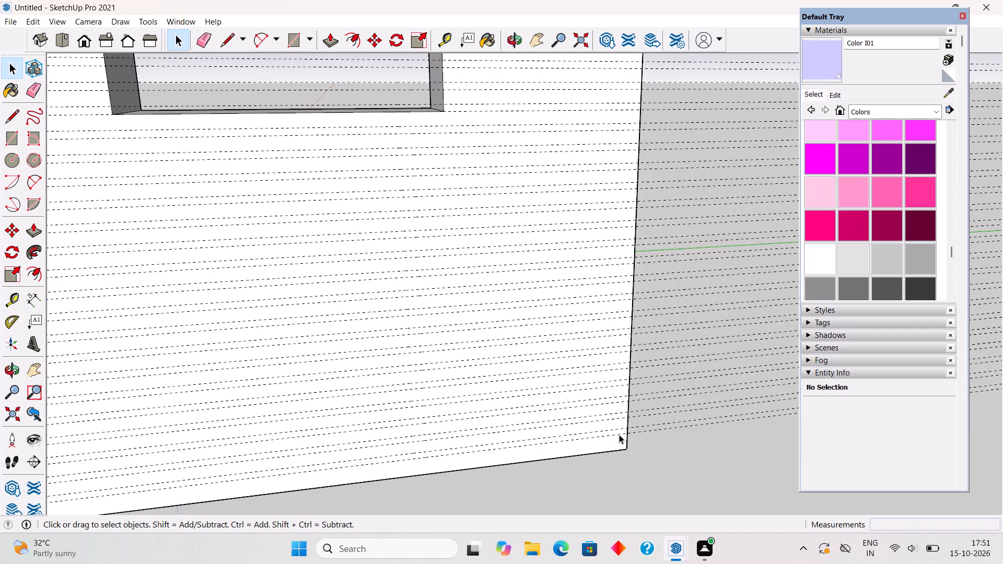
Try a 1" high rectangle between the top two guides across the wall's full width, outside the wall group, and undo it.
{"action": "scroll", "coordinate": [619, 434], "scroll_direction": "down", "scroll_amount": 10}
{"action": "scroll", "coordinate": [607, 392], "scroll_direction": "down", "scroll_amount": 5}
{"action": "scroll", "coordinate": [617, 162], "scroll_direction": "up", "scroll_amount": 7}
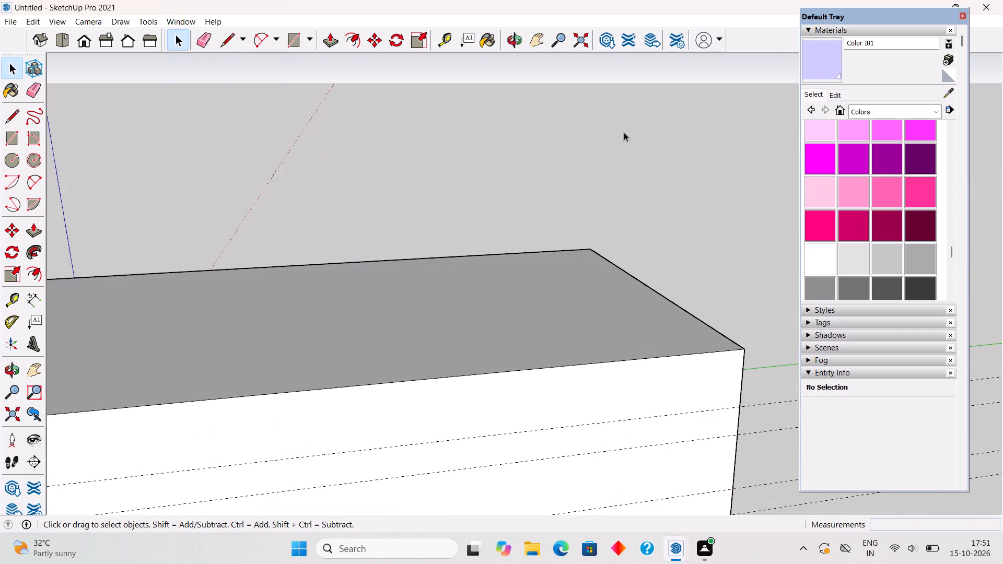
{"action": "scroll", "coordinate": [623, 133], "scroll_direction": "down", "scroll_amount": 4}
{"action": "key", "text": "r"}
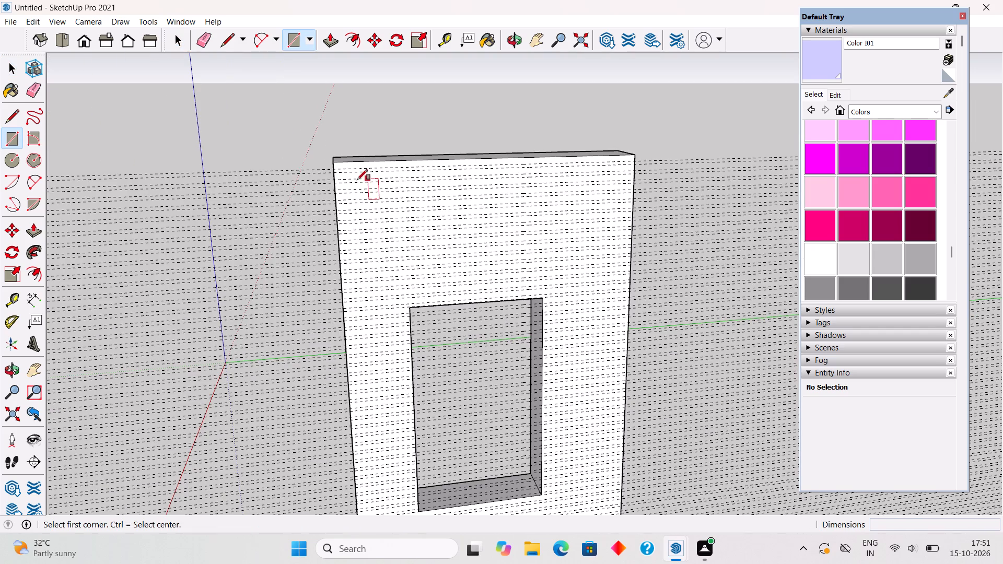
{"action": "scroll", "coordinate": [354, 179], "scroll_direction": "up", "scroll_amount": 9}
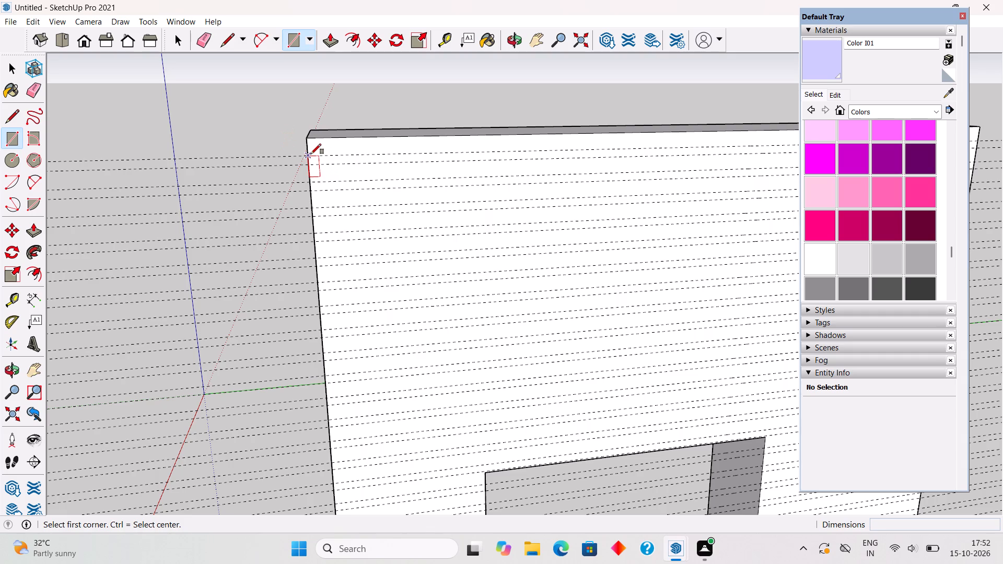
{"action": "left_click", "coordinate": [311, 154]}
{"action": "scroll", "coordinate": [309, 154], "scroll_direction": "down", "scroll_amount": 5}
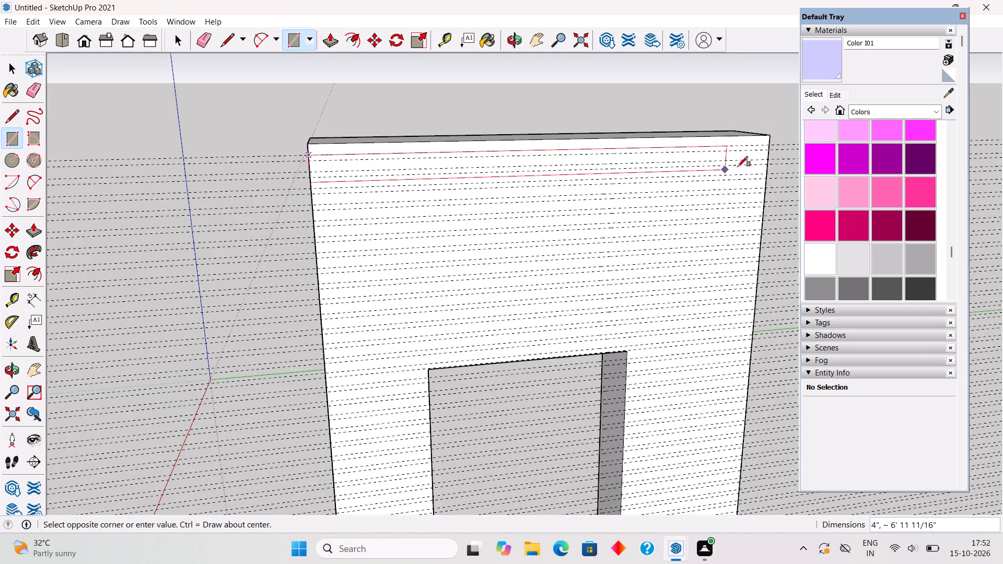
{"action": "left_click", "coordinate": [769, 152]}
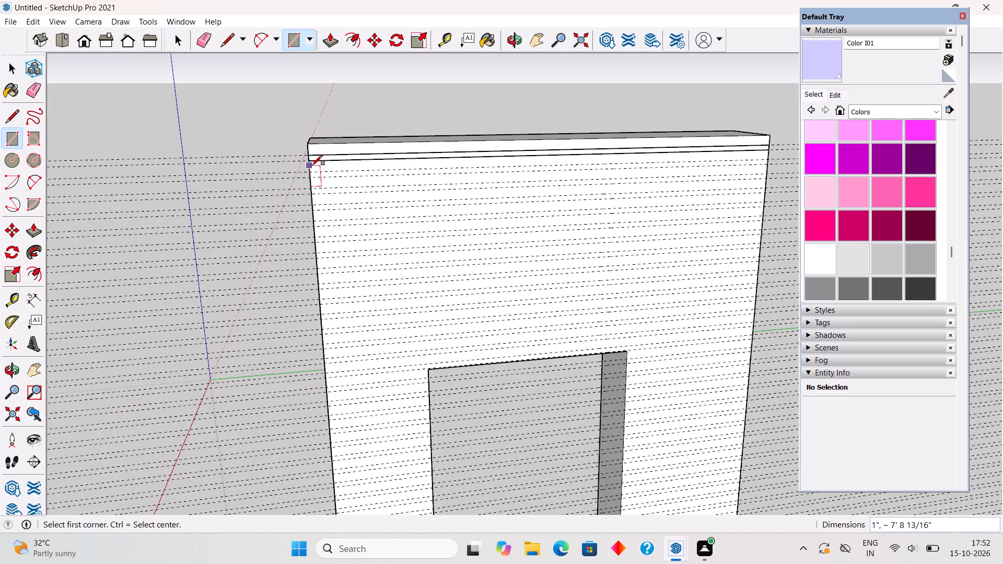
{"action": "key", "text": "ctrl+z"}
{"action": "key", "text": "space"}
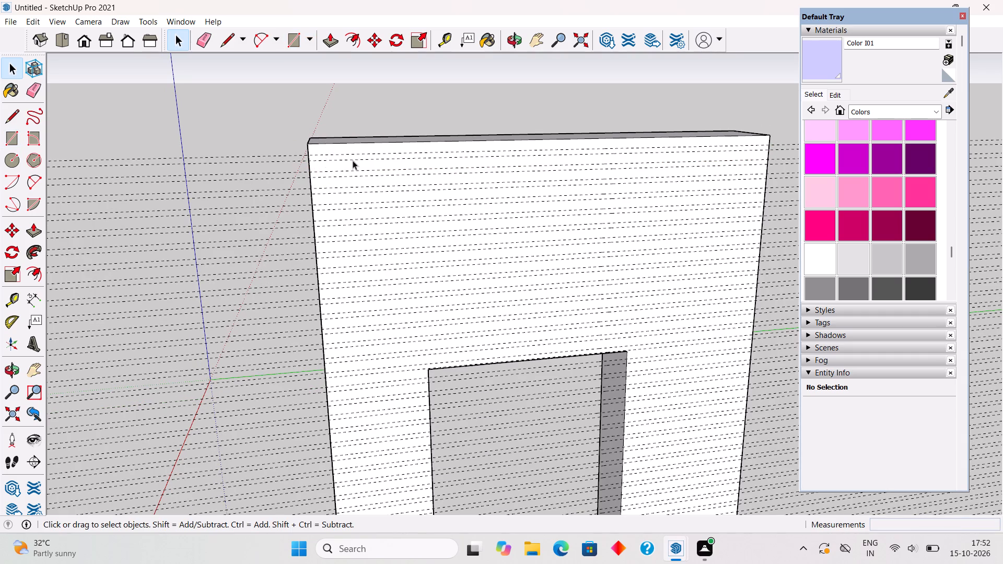
Inside the wall group, draw a 1" high, about 7' 9" wide rectangle between the top two guides on the outer face.
{"action": "triple_click", "coordinate": [393, 147]}
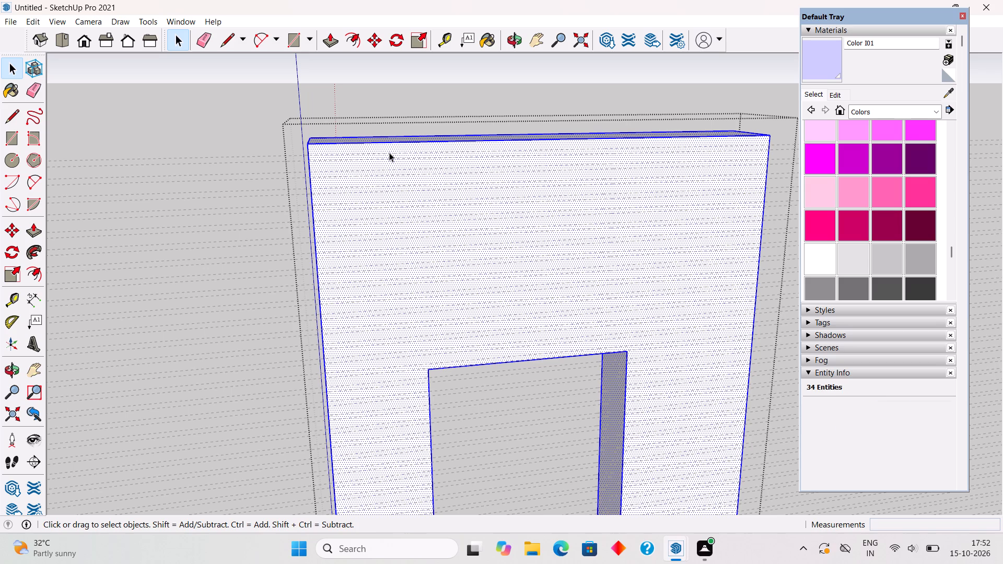
{"action": "key", "text": "r"}
{"action": "scroll", "coordinate": [345, 167], "scroll_direction": "up", "scroll_amount": 5}
{"action": "scroll", "coordinate": [295, 157], "scroll_direction": "up", "scroll_amount": 4}
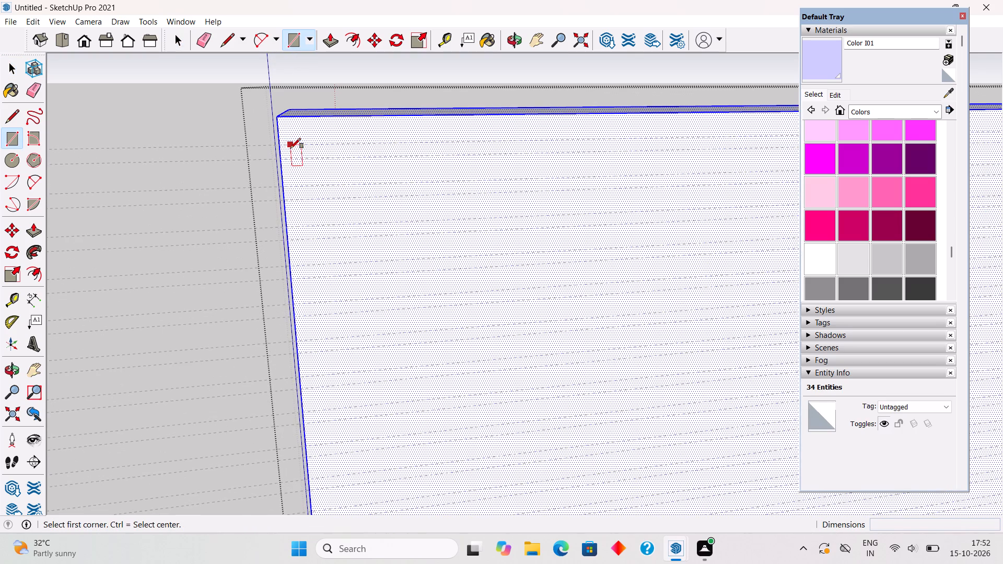
{"action": "left_click", "coordinate": [283, 144]}
{"action": "scroll", "coordinate": [276, 144], "scroll_direction": "down", "scroll_amount": 10}
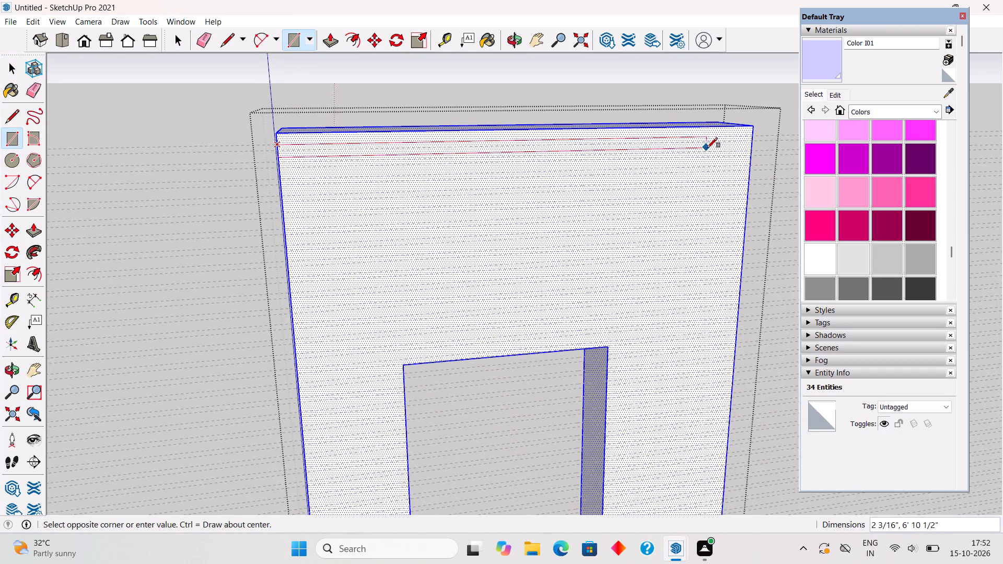
{"action": "left_click", "coordinate": [753, 143]}
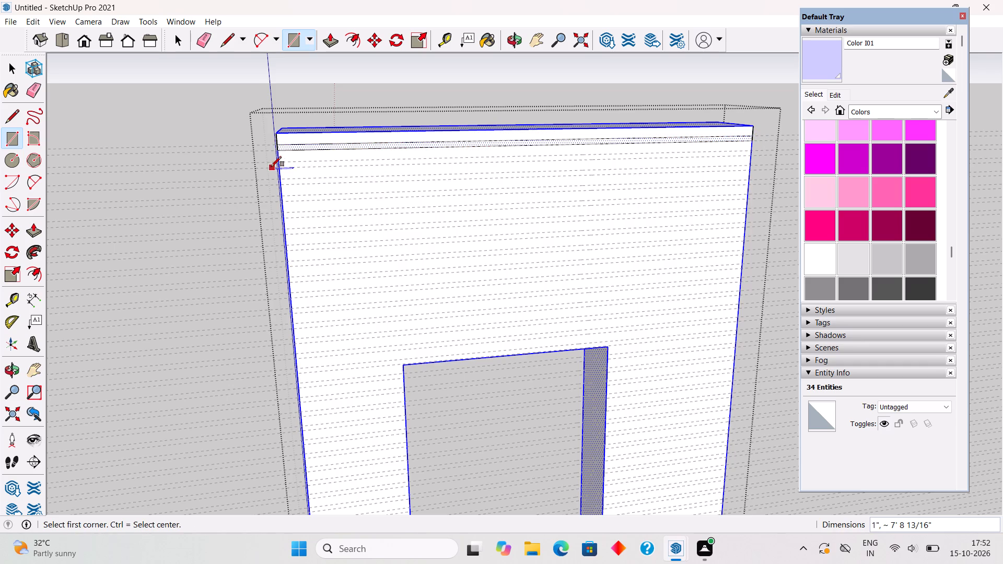
Draw five more 1" high, about 7' 9" wide rectangles between successive guide pairs, continuing down from the wall's top strip.
{"action": "left_click", "coordinate": [279, 162]}
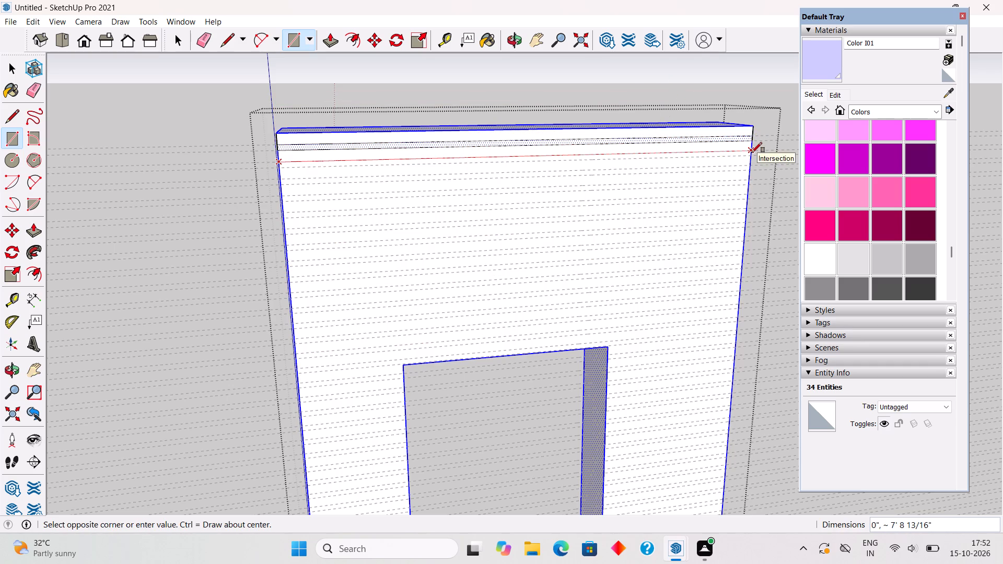
{"action": "scroll", "coordinate": [753, 160], "scroll_direction": "up", "scroll_amount": 5}
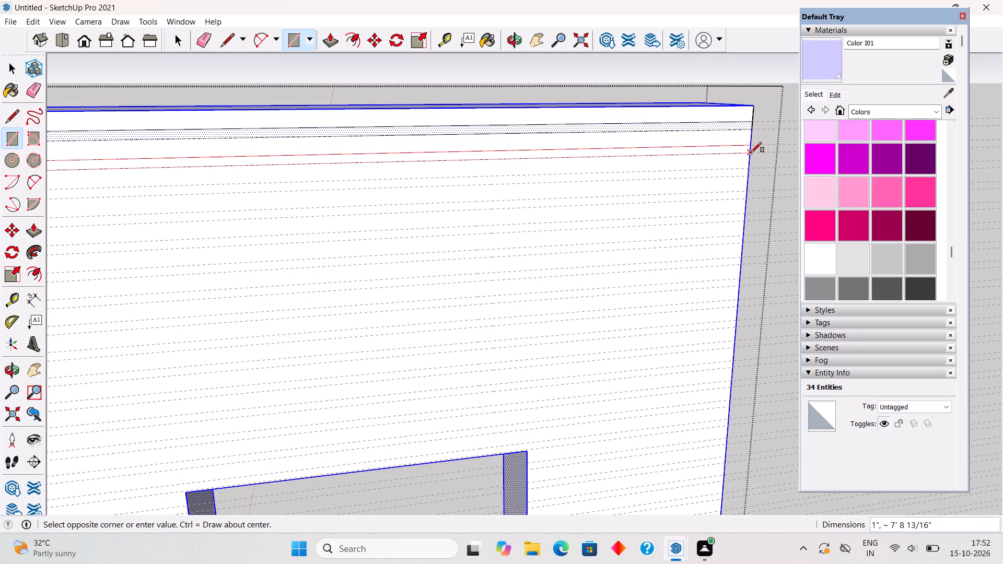
{"action": "left_click", "coordinate": [751, 152]}
{"action": "scroll", "coordinate": [717, 163], "scroll_direction": "down", "scroll_amount": 5}
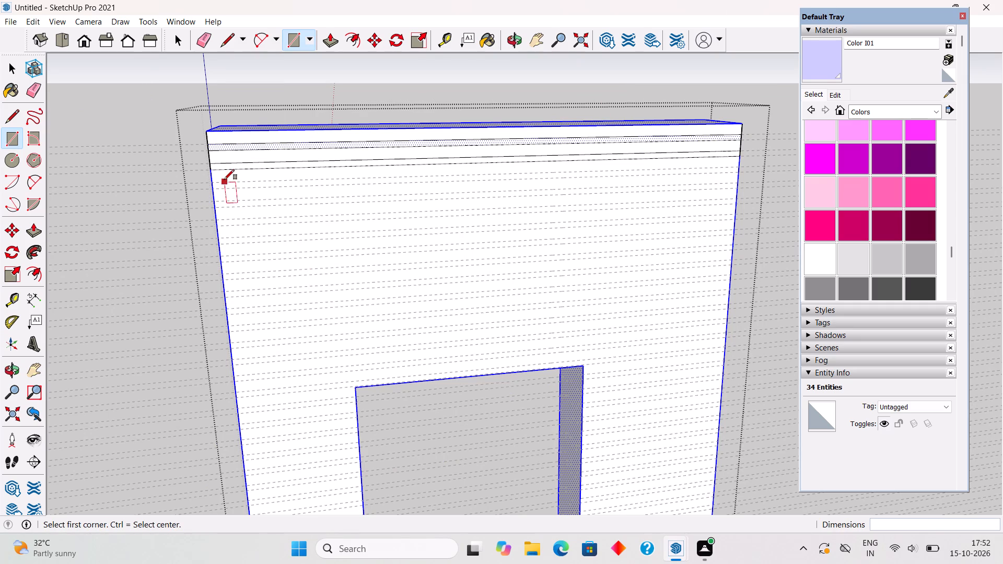
{"action": "left_click", "coordinate": [214, 181]}
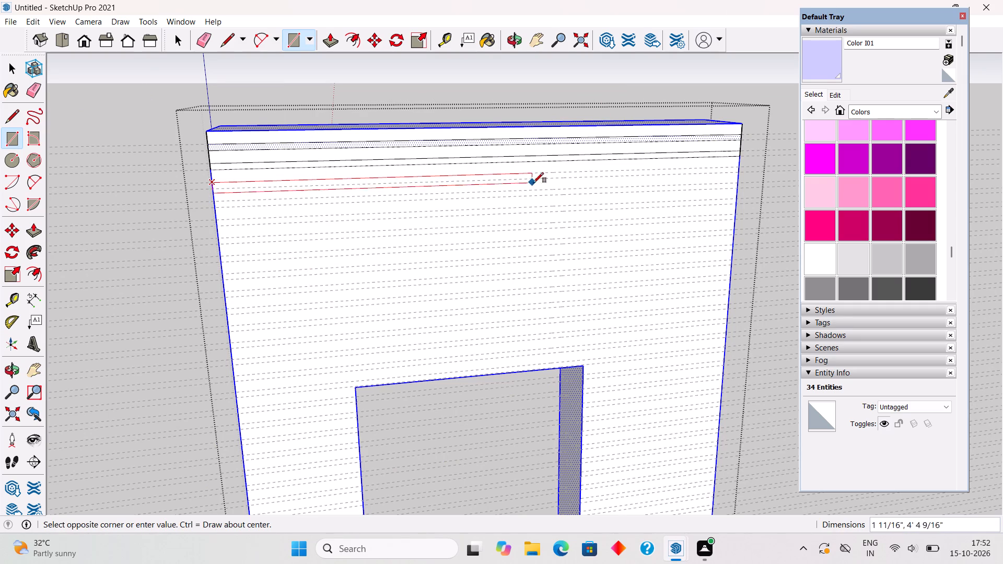
{"action": "left_click", "coordinate": [740, 170]}
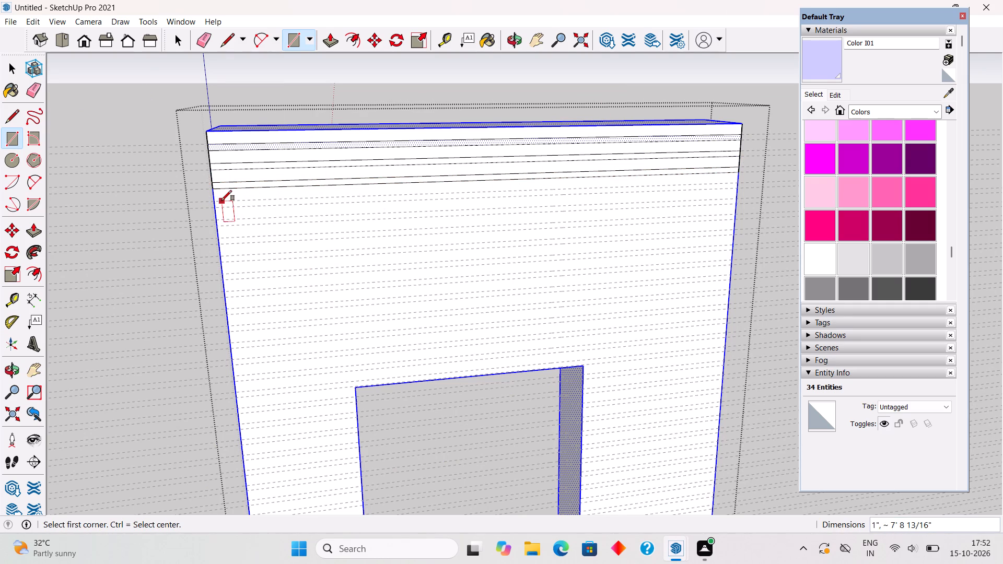
{"action": "left_click", "coordinate": [217, 201]}
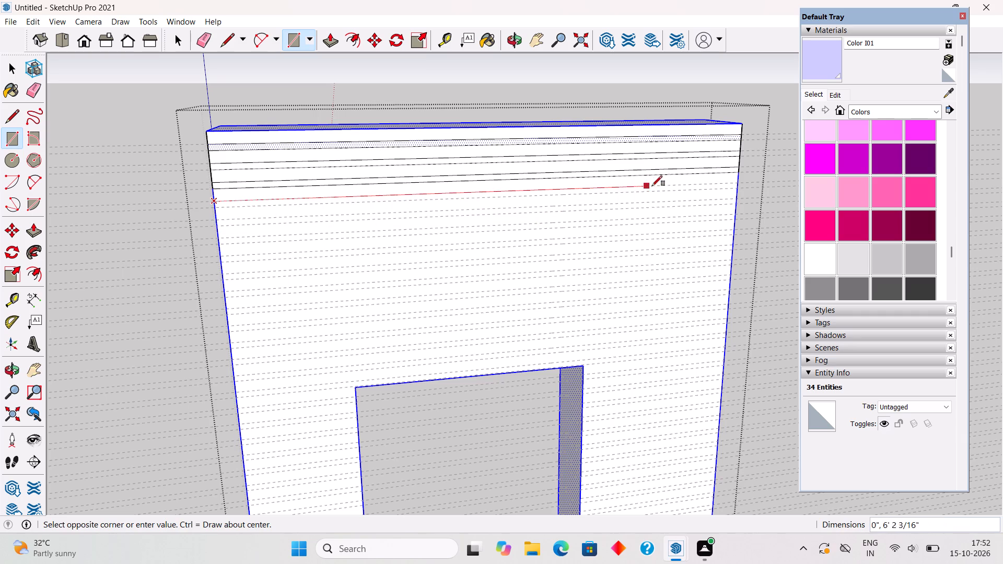
{"action": "left_click", "coordinate": [739, 190]}
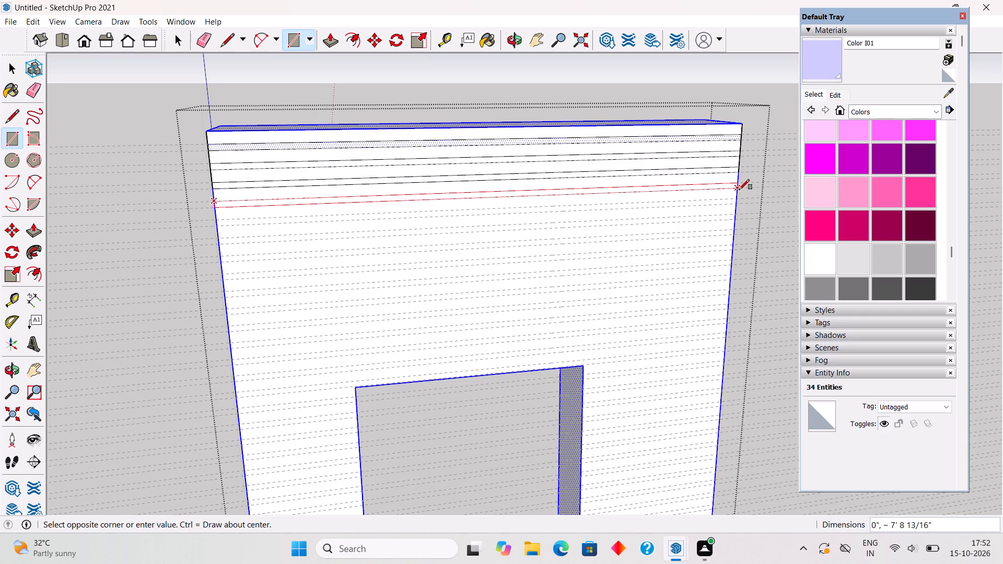
{"action": "left_click", "coordinate": [219, 219]}
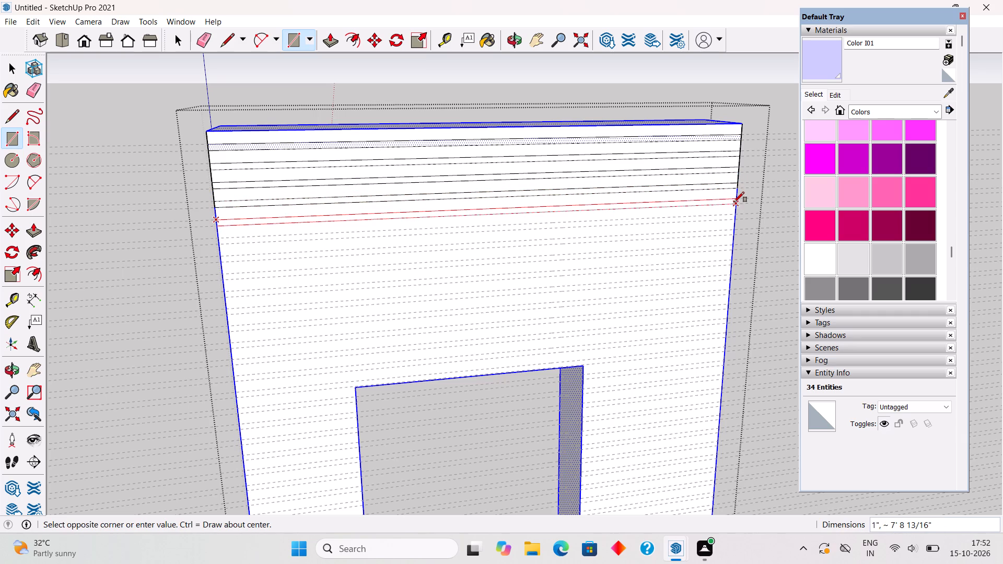
{"action": "left_click", "coordinate": [735, 203]}
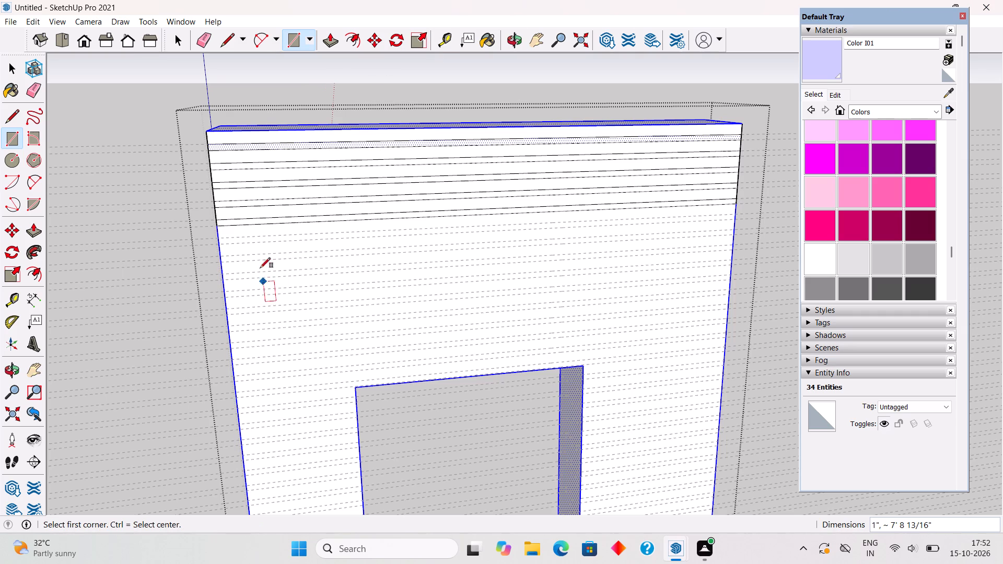
{"action": "left_click", "coordinate": [220, 239]}
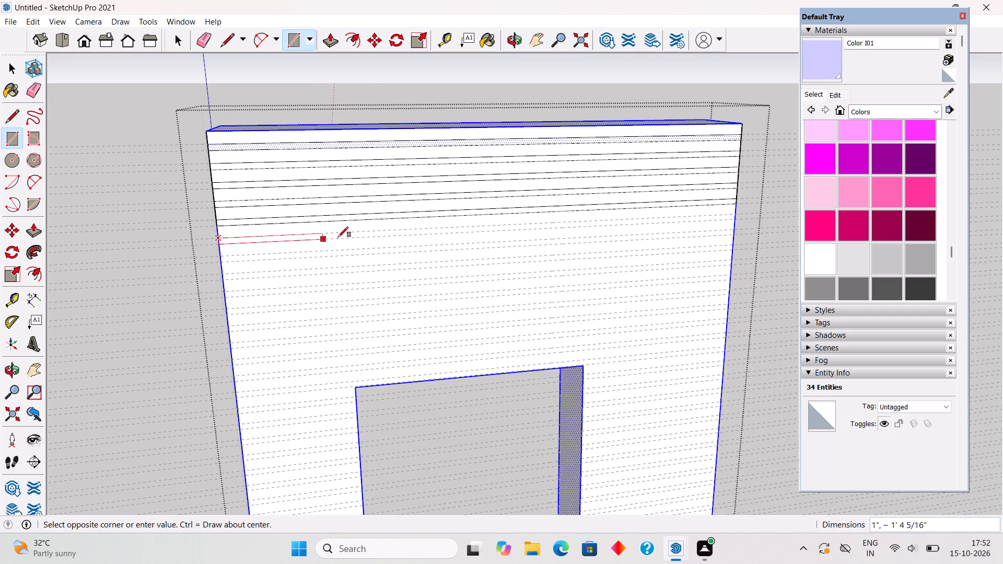
{"action": "left_click", "coordinate": [736, 222]}
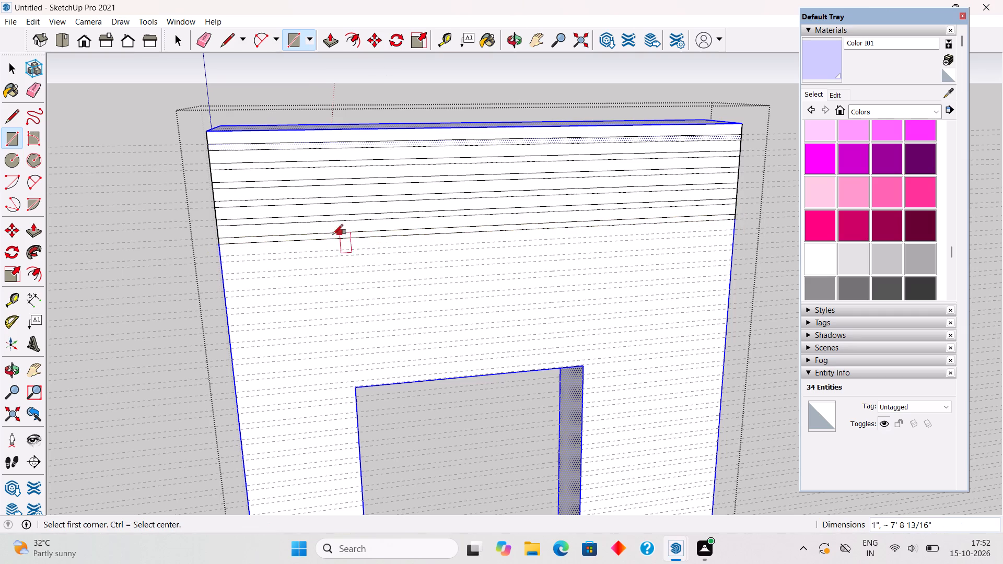
Draw the following five 1" high, full-width rectangles between the guide pairs down the upper part of the outer face.
{"action": "left_click", "coordinate": [222, 254]}
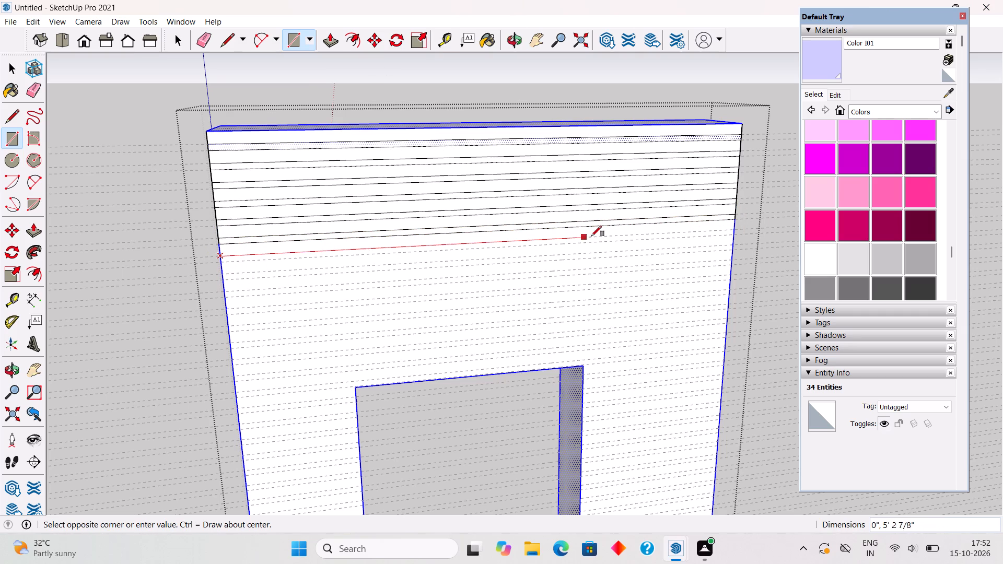
{"action": "left_click", "coordinate": [733, 238]}
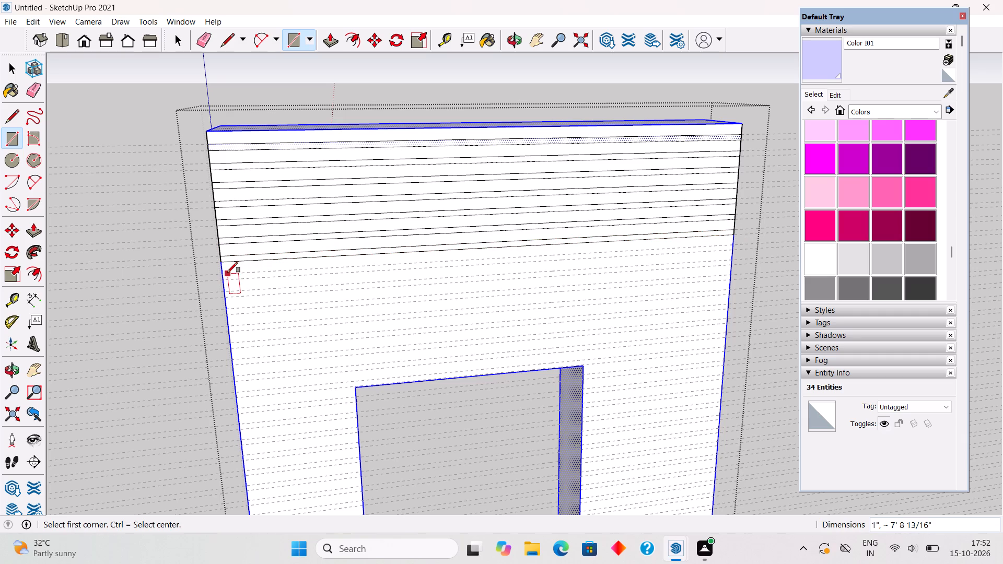
{"action": "left_click", "coordinate": [225, 274]}
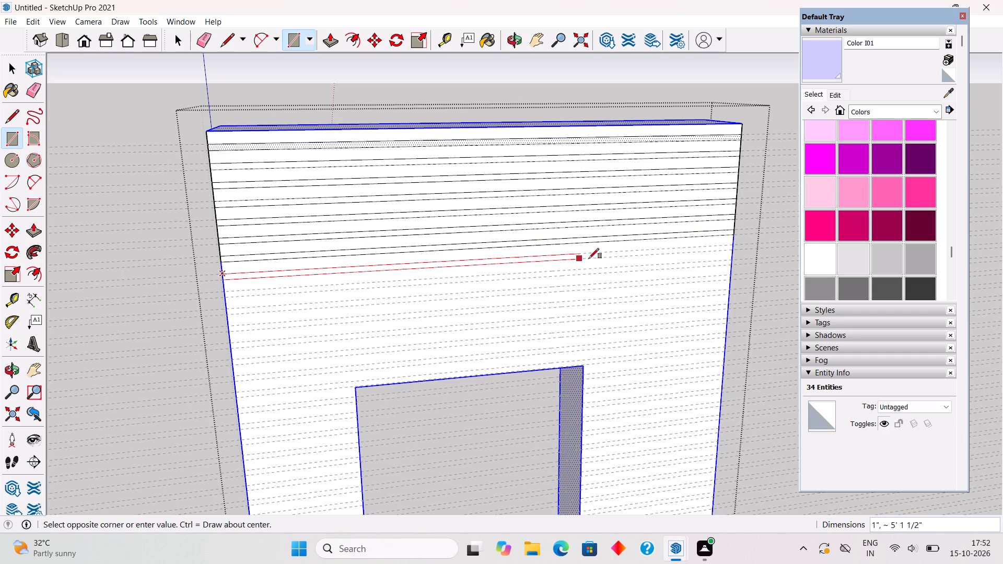
{"action": "left_click", "coordinate": [734, 250]}
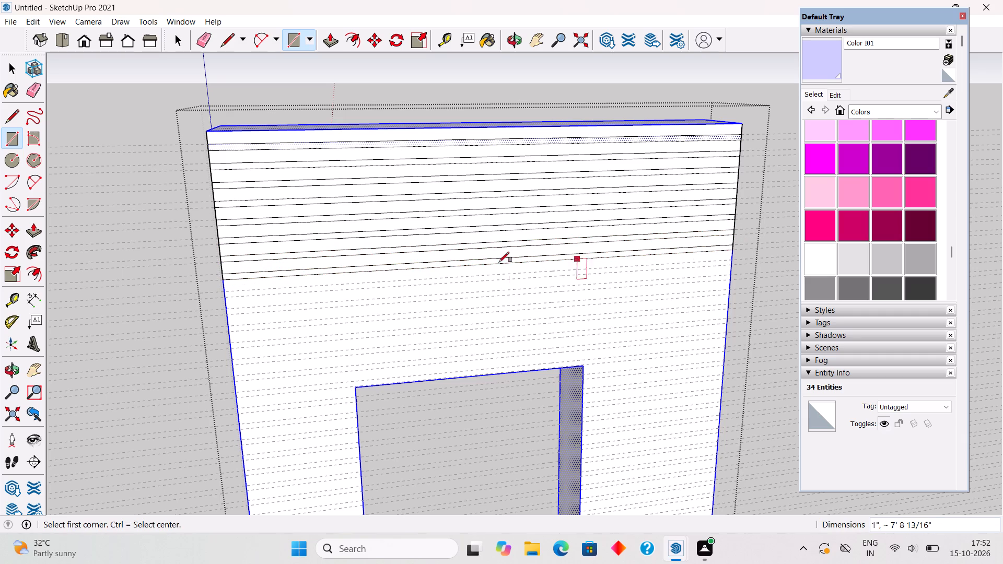
{"action": "left_click", "coordinate": [227, 290]}
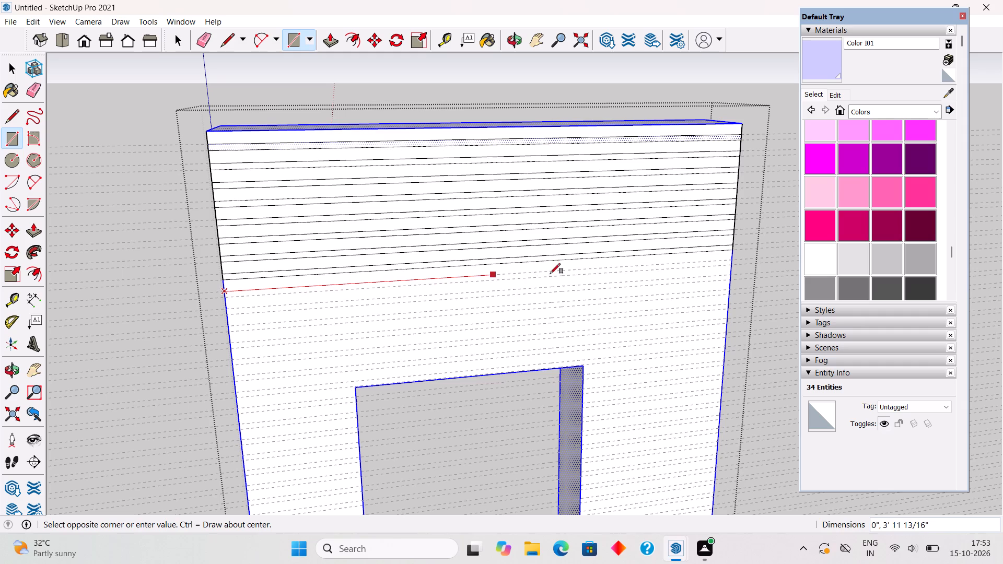
{"action": "left_click", "coordinate": [731, 266]}
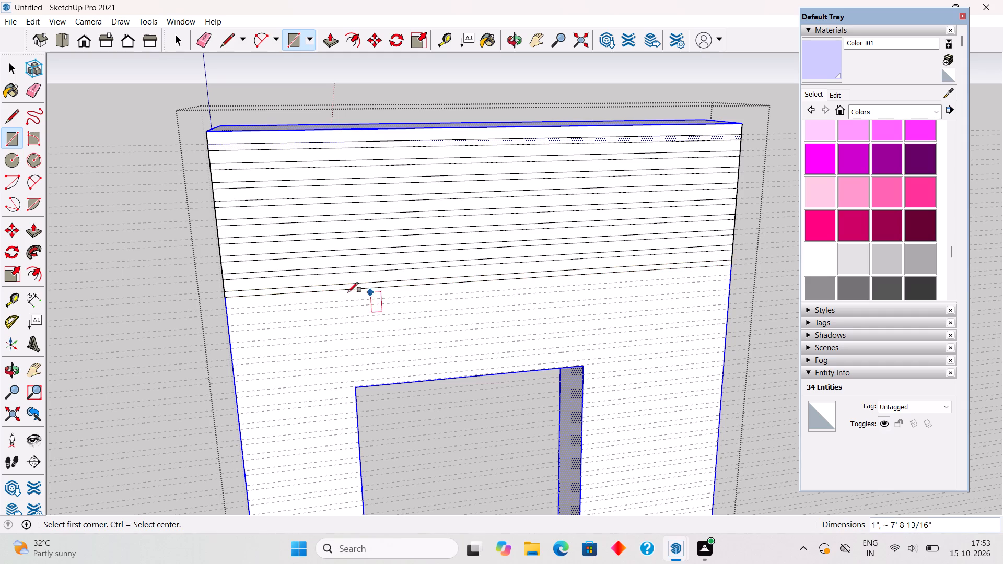
{"action": "left_click", "coordinate": [226, 309]}
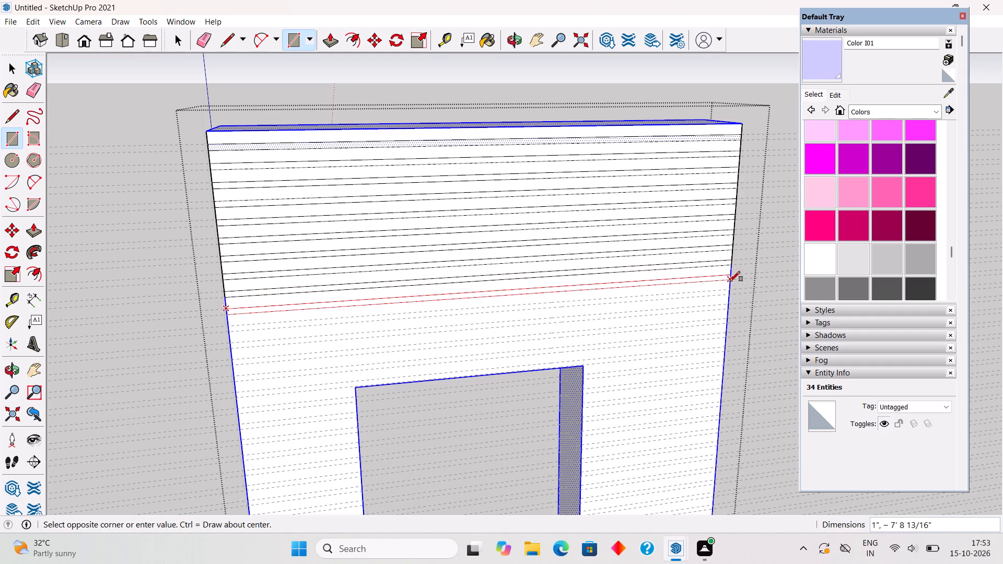
{"action": "left_click", "coordinate": [732, 281]}
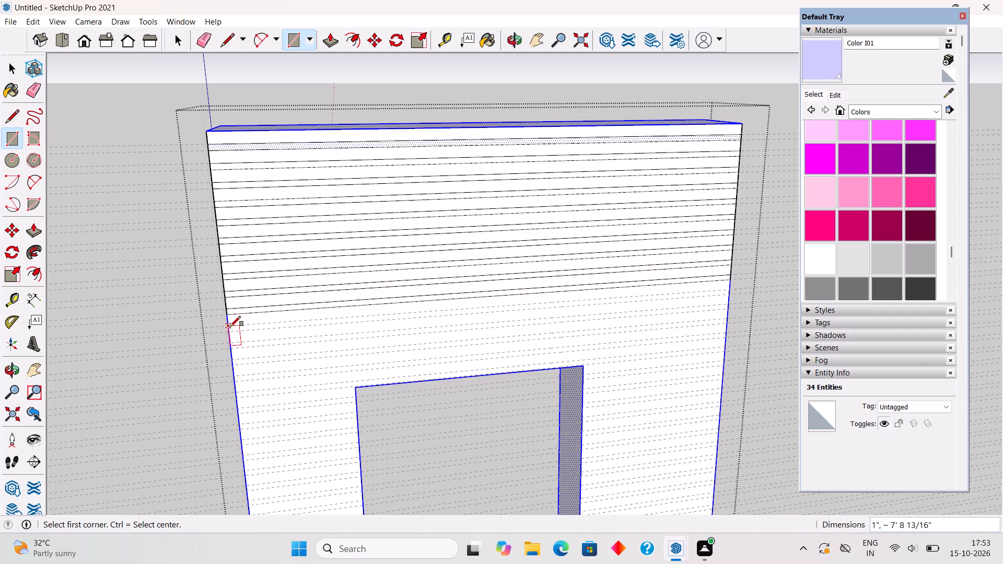
{"action": "left_click", "coordinate": [230, 326]}
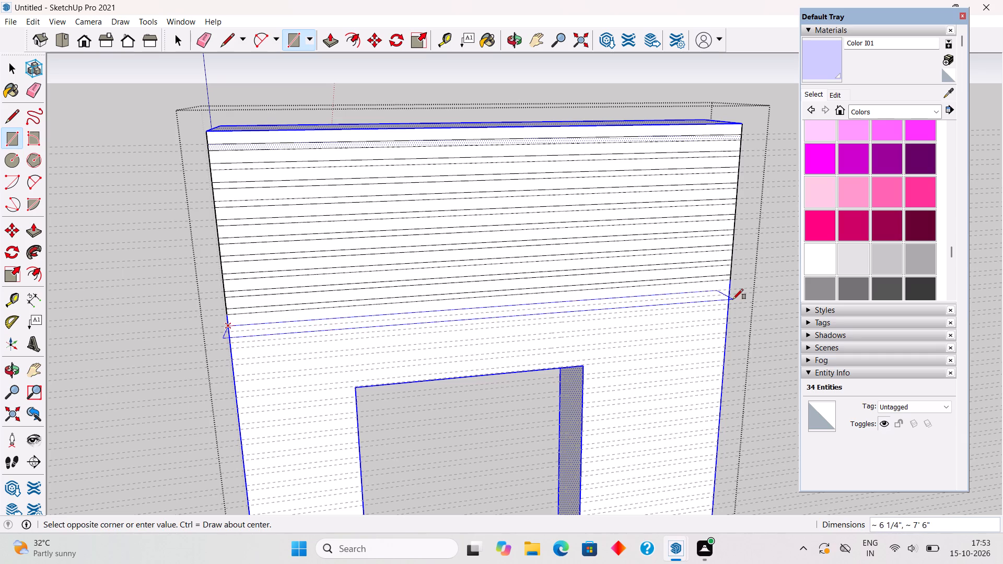
{"action": "scroll", "coordinate": [730, 298], "scroll_direction": "up", "scroll_amount": 5}
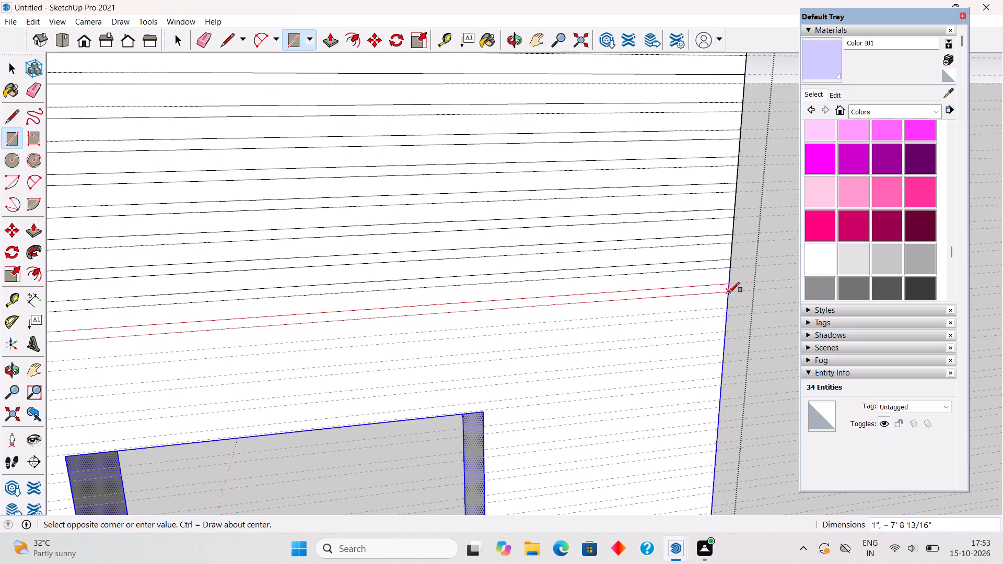
{"action": "left_click", "coordinate": [729, 289]}
Draw three more 1" high, about 7' 9" wide rectangles between the guide pairs, approaching the window opening's top edge.
{"action": "scroll", "coordinate": [729, 288], "scroll_direction": "down", "scroll_amount": 6}
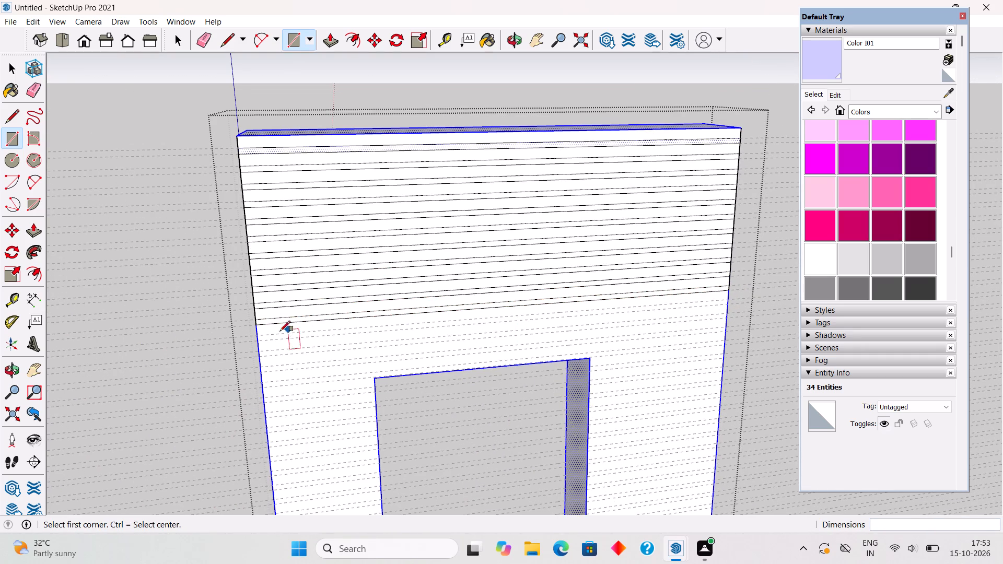
{"action": "left_click", "coordinate": [260, 334]}
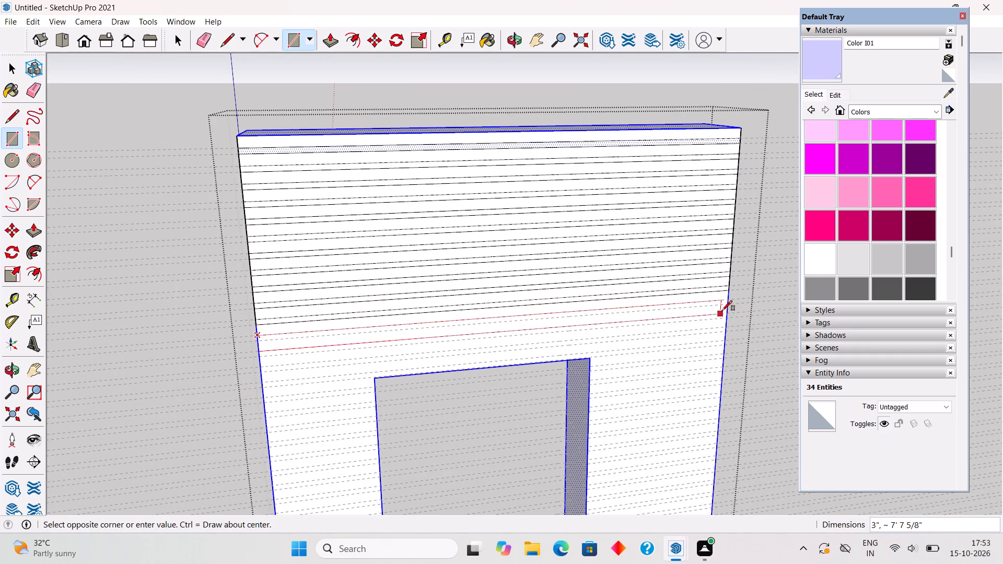
{"action": "left_click", "coordinate": [726, 305]}
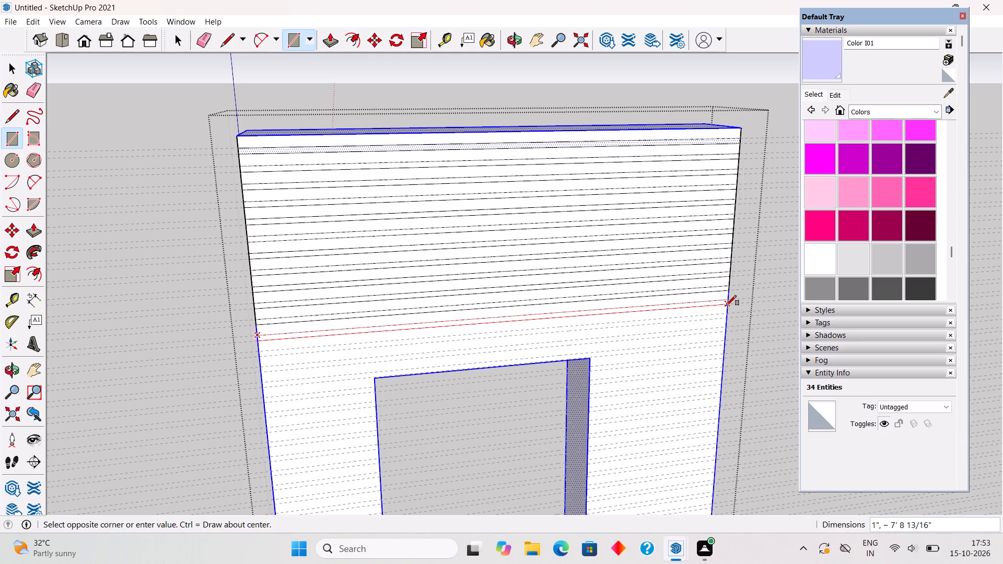
{"action": "left_click", "coordinate": [261, 354]}
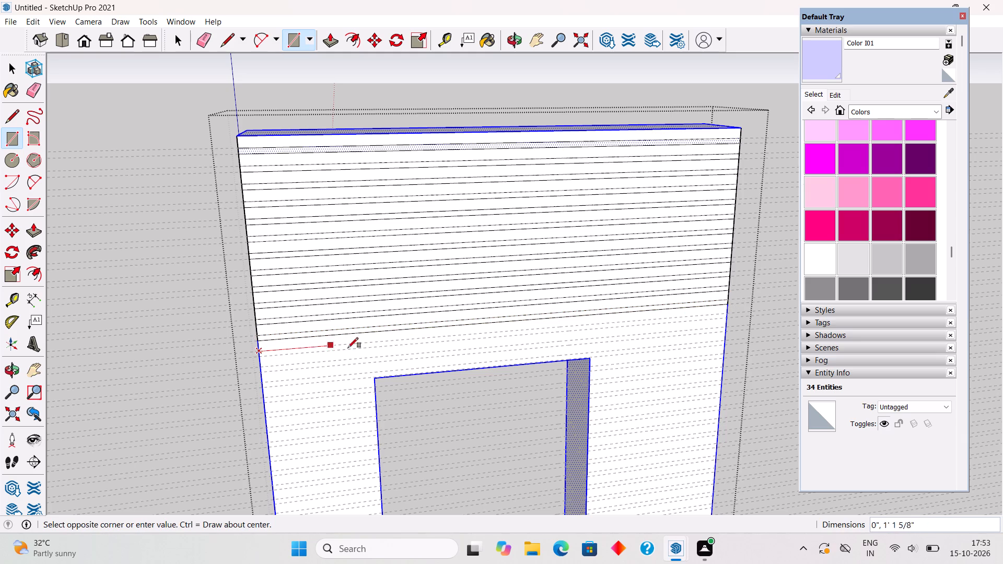
{"action": "left_click", "coordinate": [730, 321]}
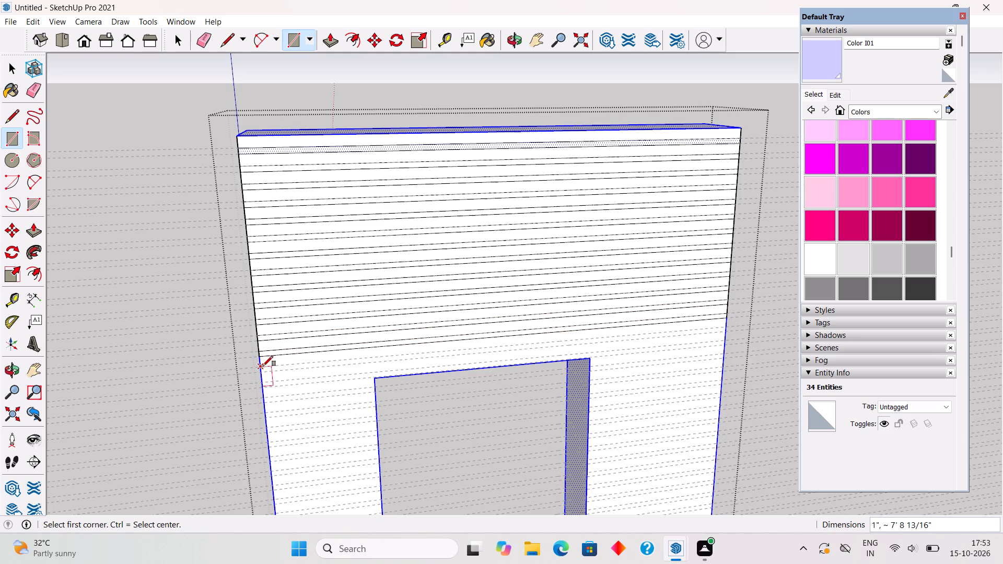
{"action": "left_click", "coordinate": [263, 366]}
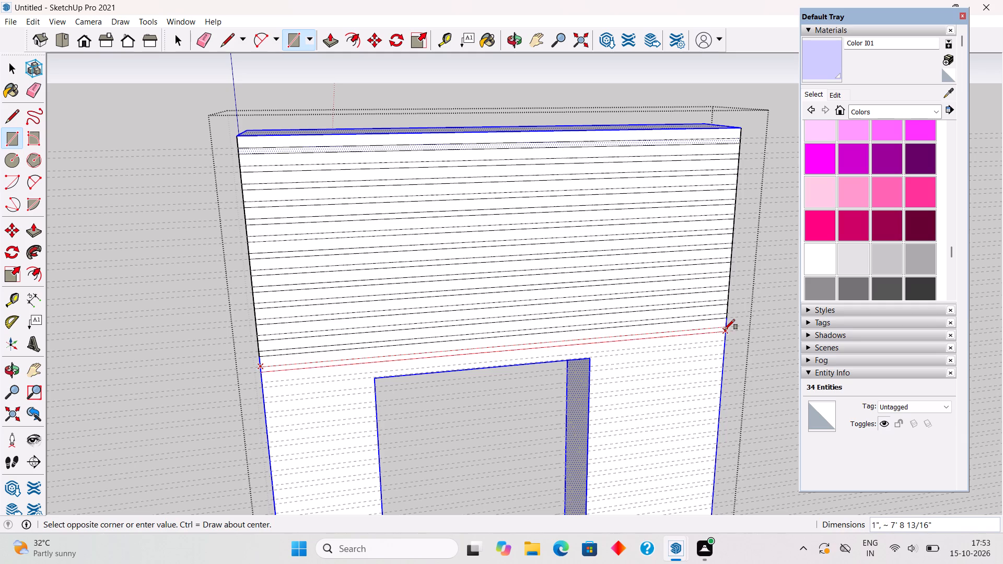
{"action": "left_click", "coordinate": [727, 330]}
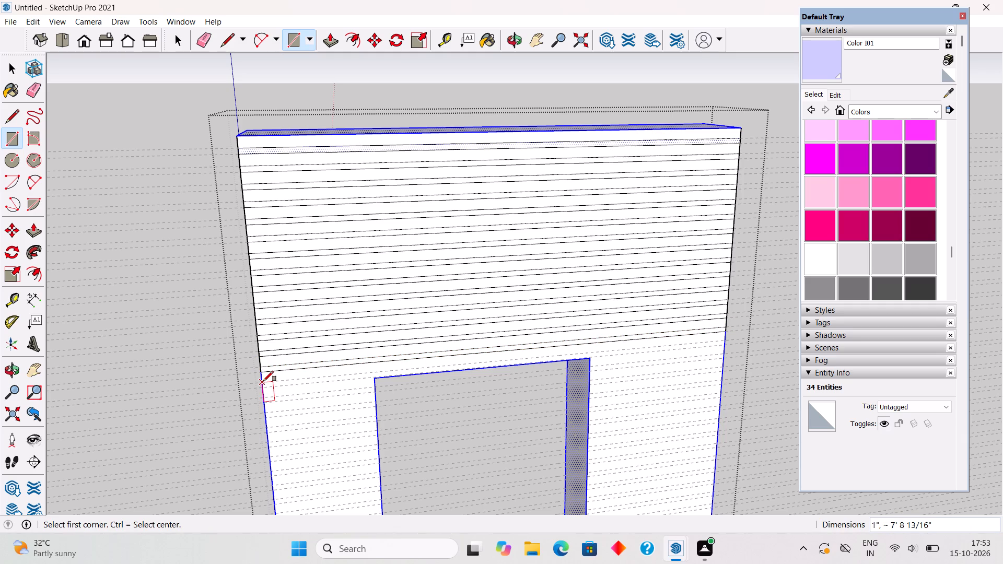
Draw a full-width rectangle about 3/4" high from the guide just above the window opening.
{"action": "left_click", "coordinate": [263, 381]}
{"action": "scroll", "coordinate": [731, 347], "scroll_direction": "up", "scroll_amount": 2}
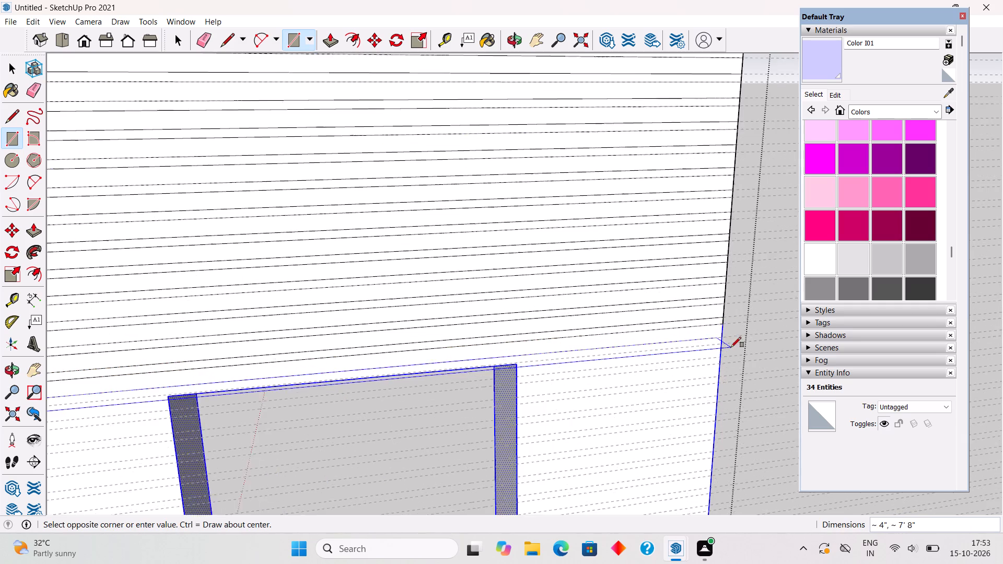
{"action": "scroll", "coordinate": [731, 347], "scroll_direction": "up", "scroll_amount": 12}
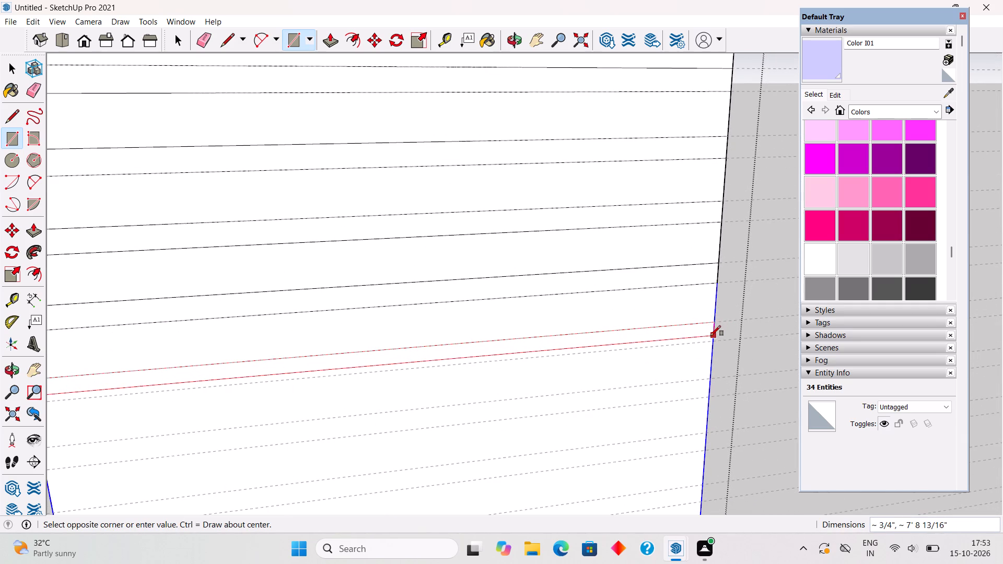
{"action": "left_click", "coordinate": [712, 336]}
Draw three 1" high, about 1' 8" wide rectangles between guide pairs left of the window opening, starting at its top.
{"action": "scroll", "coordinate": [713, 290], "scroll_direction": "down", "scroll_amount": 10}
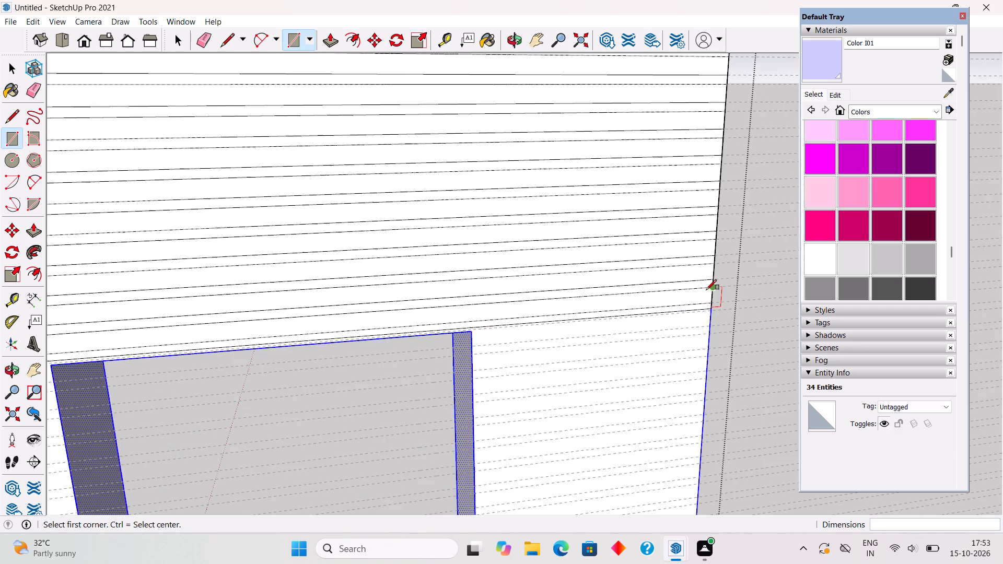
{"action": "scroll", "coordinate": [706, 290], "scroll_direction": "down", "scroll_amount": 4}
{"action": "scroll", "coordinate": [450, 188], "scroll_direction": "down", "scroll_amount": 10}
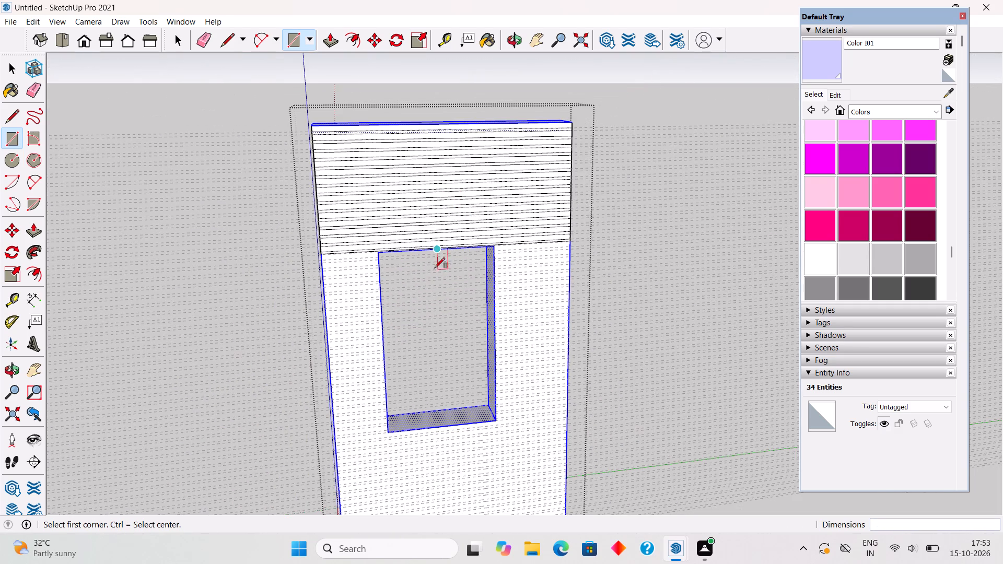
{"action": "scroll", "coordinate": [345, 321], "scroll_direction": "up", "scroll_amount": 5}
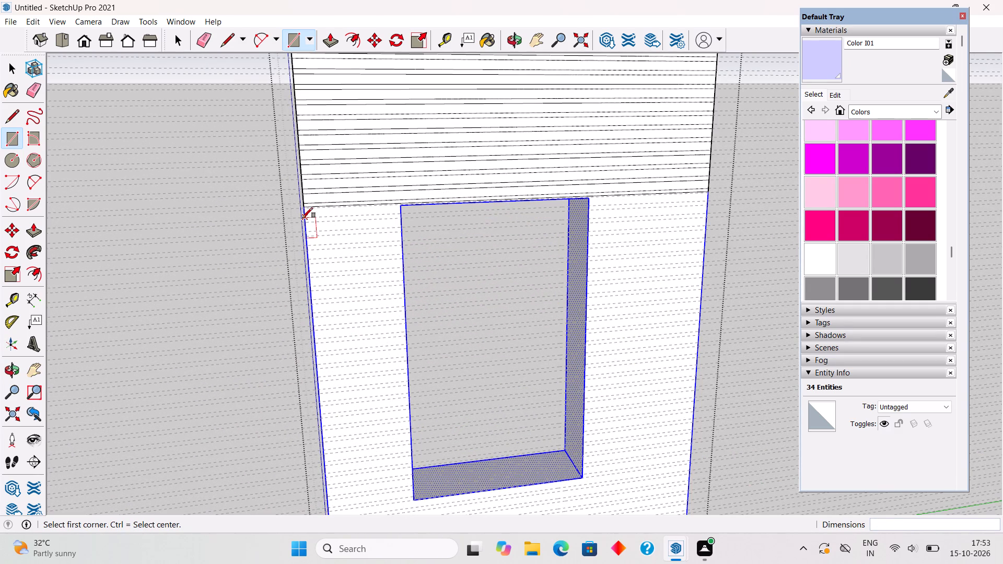
{"action": "left_click", "coordinate": [302, 218]}
{"action": "left_click", "coordinate": [402, 218]}
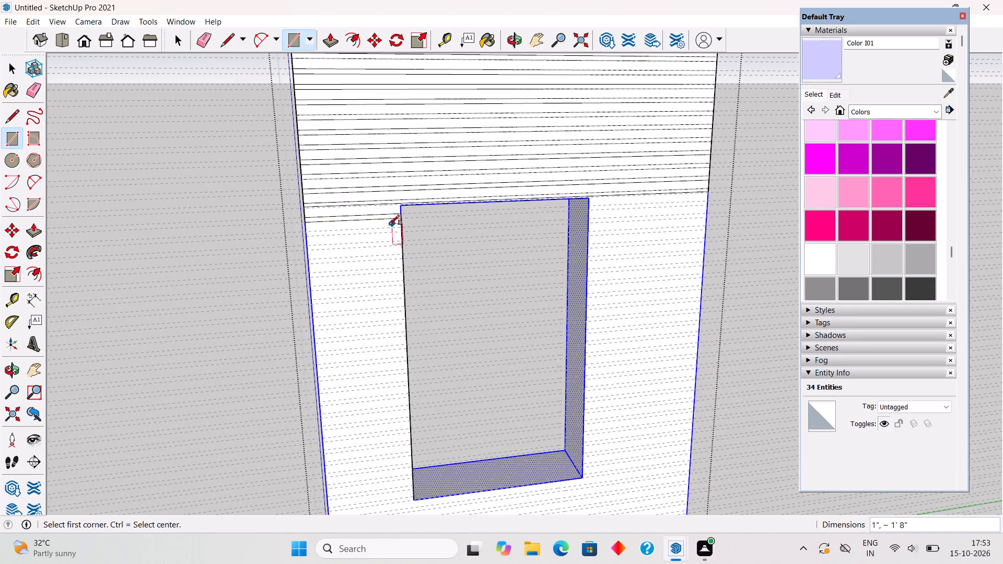
{"action": "left_click", "coordinate": [306, 231]}
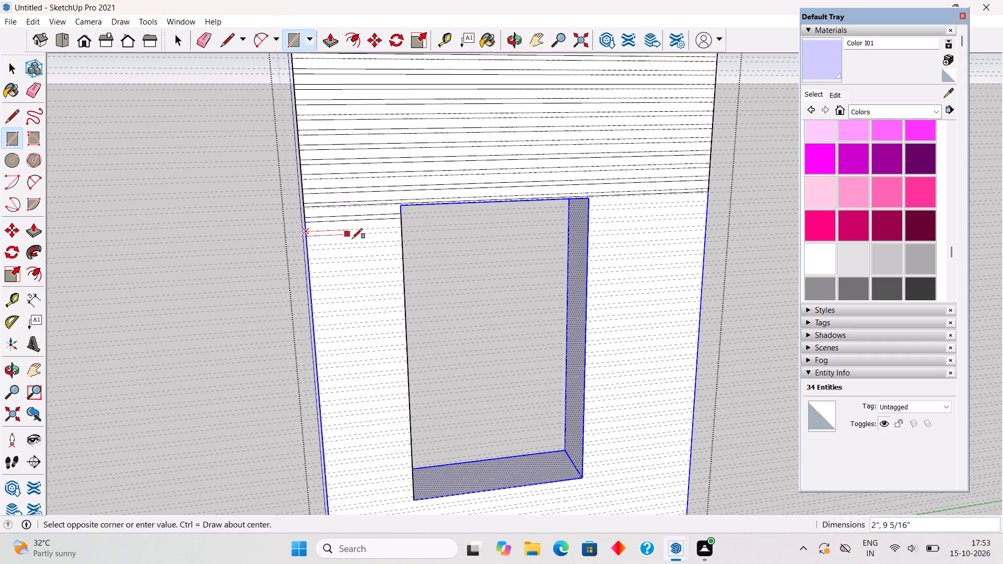
{"action": "left_click", "coordinate": [404, 234]}
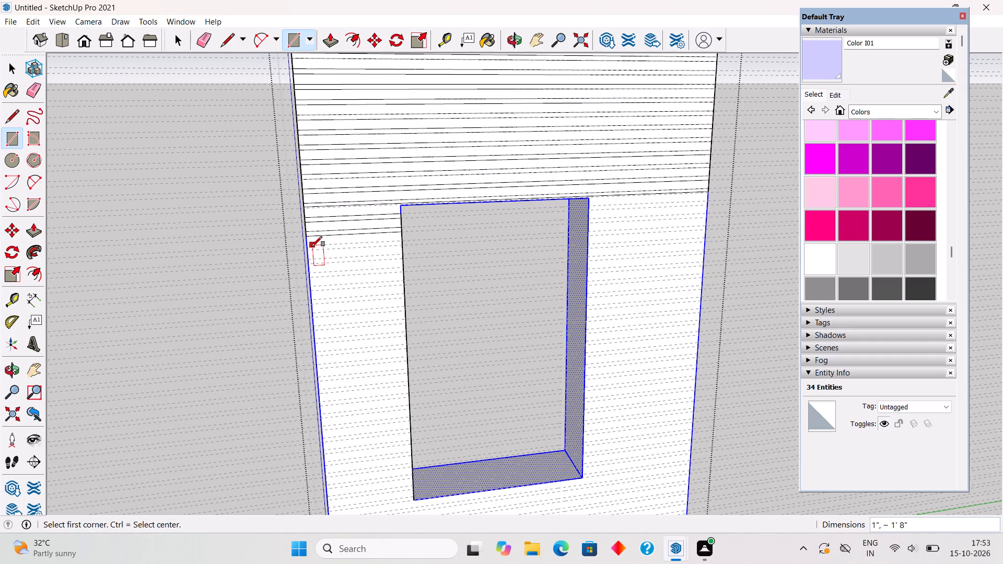
{"action": "left_click", "coordinate": [308, 246]}
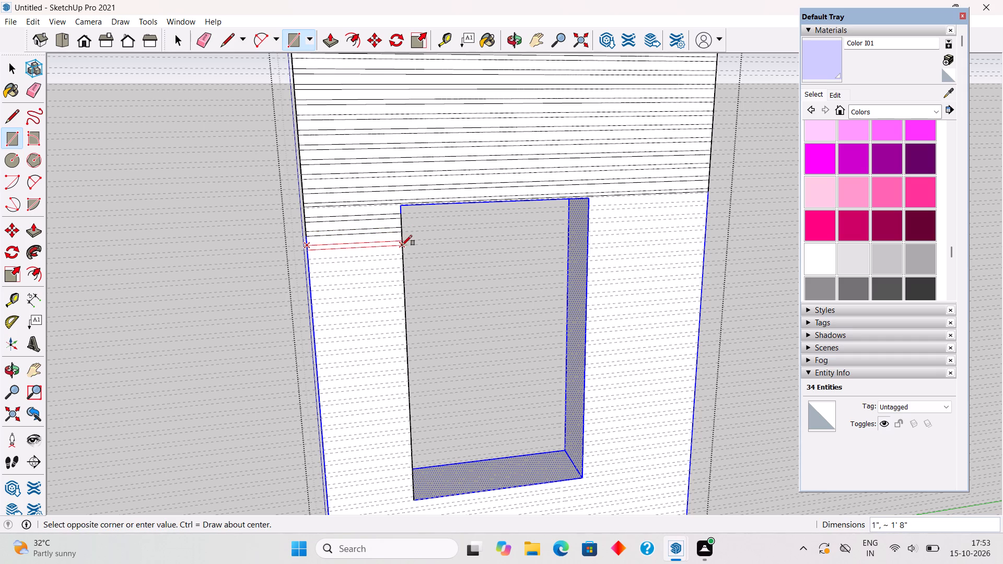
{"action": "left_click", "coordinate": [403, 245]}
Draw the following three 1" by about 1' 8" rectangles between guide pairs from the wall's left edge to the window opening.
{"action": "left_click", "coordinate": [311, 260]}
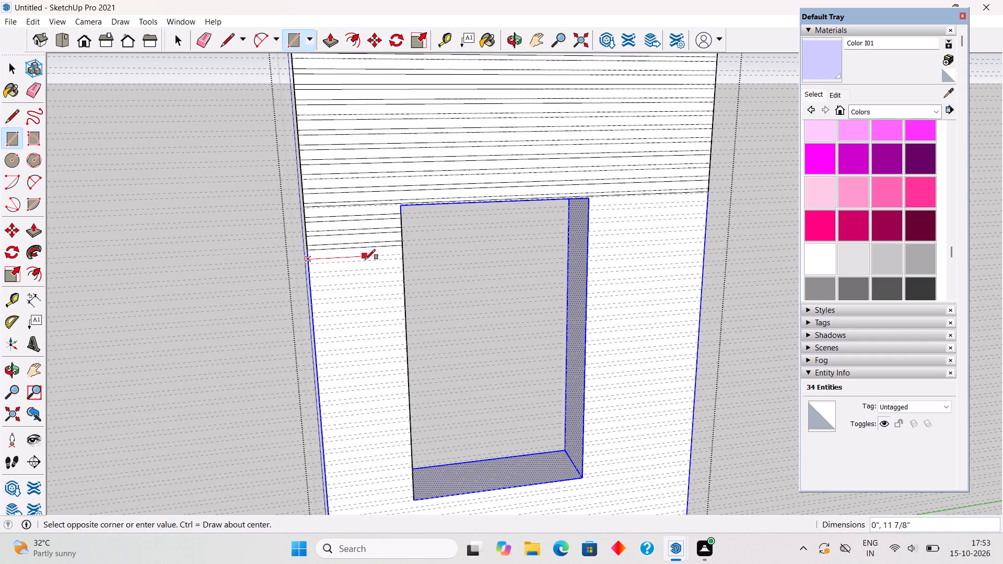
{"action": "left_click", "coordinate": [403, 261]}
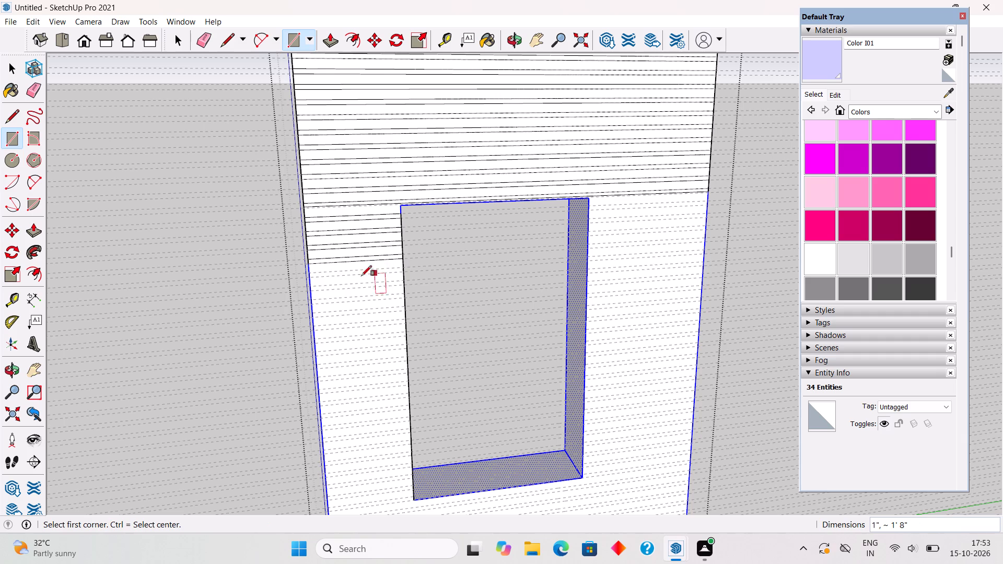
{"action": "left_click", "coordinate": [309, 273]}
{"action": "left_click", "coordinate": [404, 272]}
{"action": "left_click", "coordinate": [309, 287]}
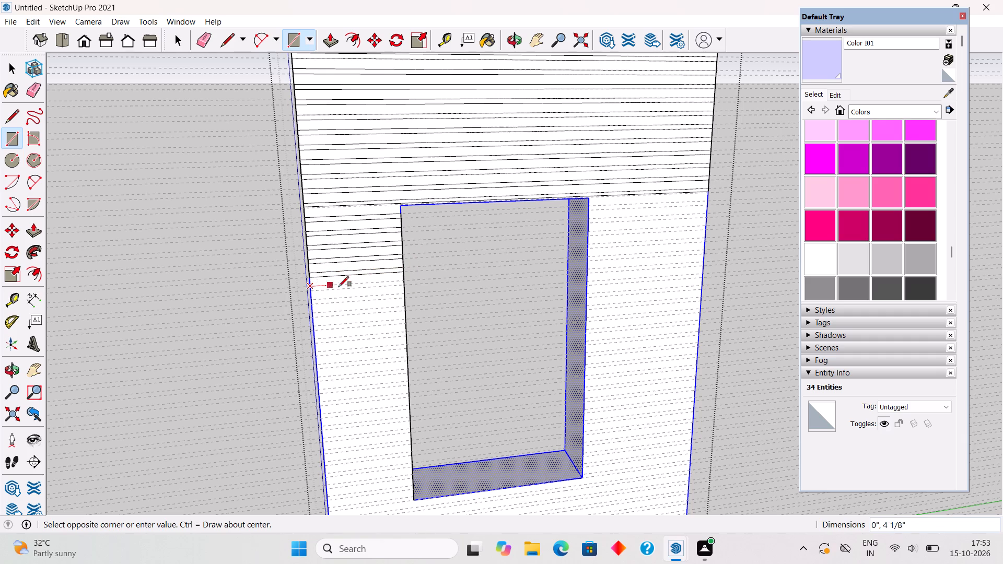
{"action": "left_click", "coordinate": [403, 285]}
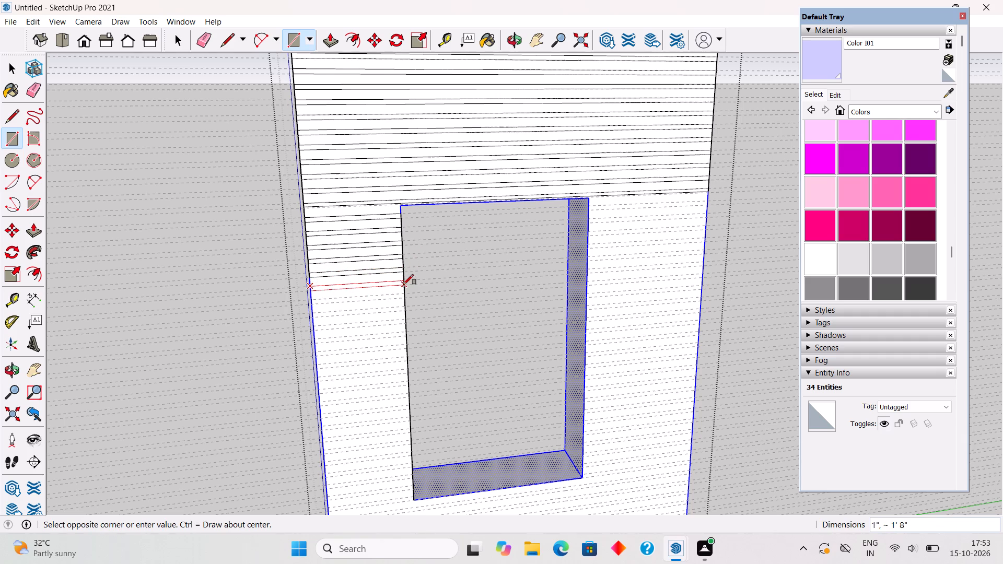
Draw four more 1" high, about 1' 8" wide rectangles between successive guide pairs down the wall left of the window opening.
{"action": "scroll", "coordinate": [414, 168], "scroll_direction": "down", "scroll_amount": 10}
{"action": "scroll", "coordinate": [434, 404], "scroll_direction": "up", "scroll_amount": 6}
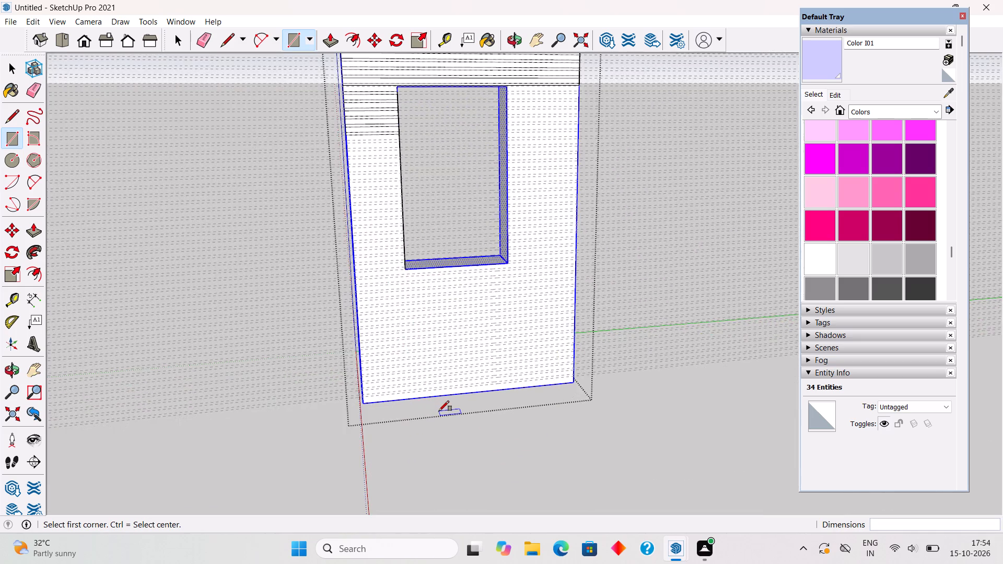
{"action": "scroll", "coordinate": [439, 411], "scroll_direction": "up", "scroll_amount": 2}
{"action": "scroll", "coordinate": [368, 74], "scroll_direction": "up", "scroll_amount": 8}
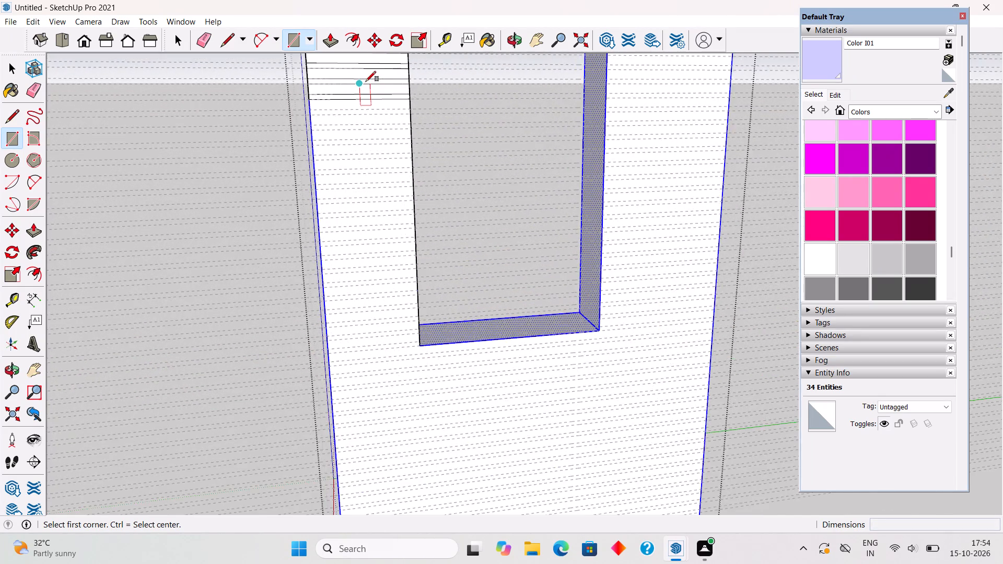
{"action": "scroll", "coordinate": [366, 81], "scroll_direction": "up", "scroll_amount": 3}
{"action": "left_click", "coordinate": [289, 121]}
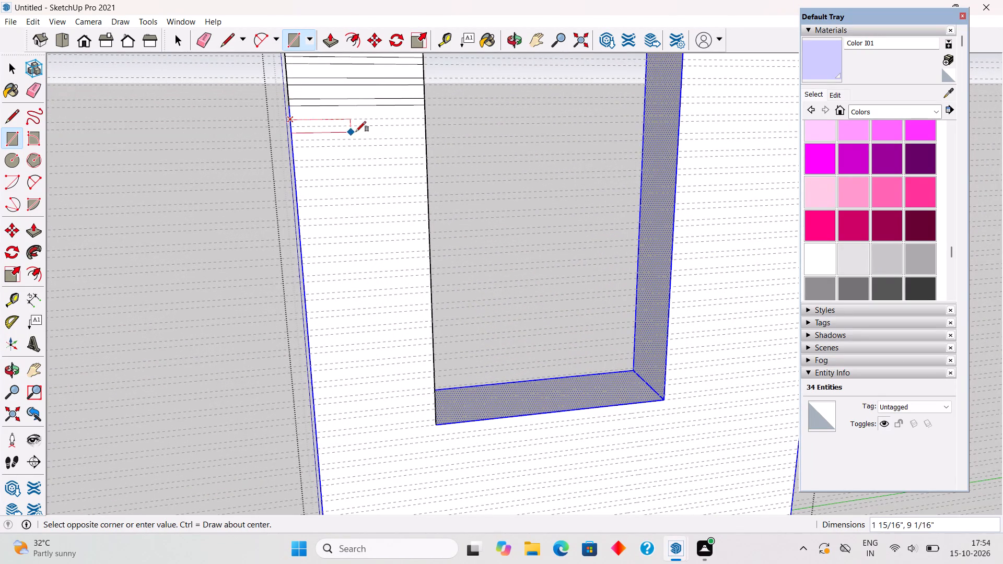
{"action": "left_click", "coordinate": [426, 126]}
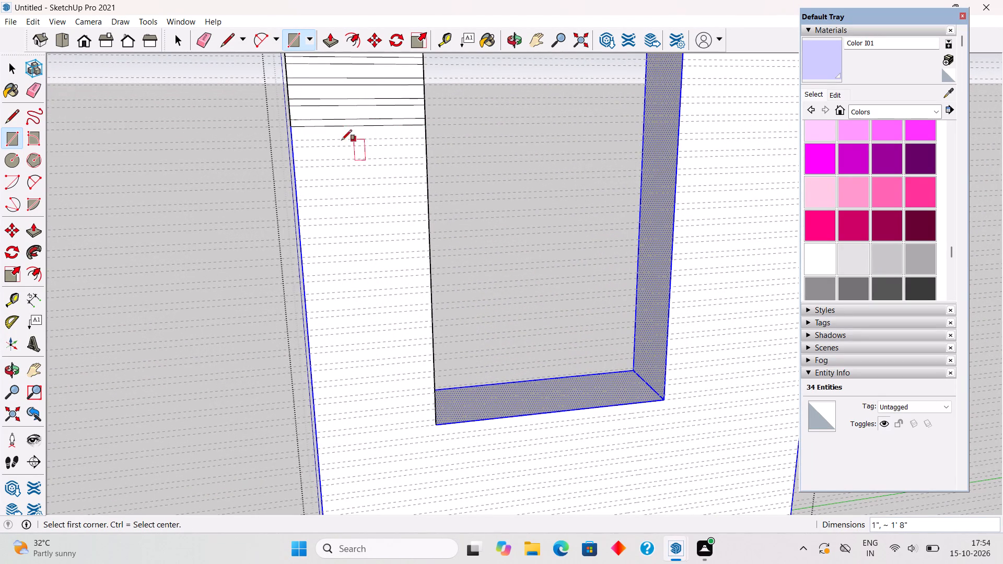
{"action": "left_click", "coordinate": [291, 138]}
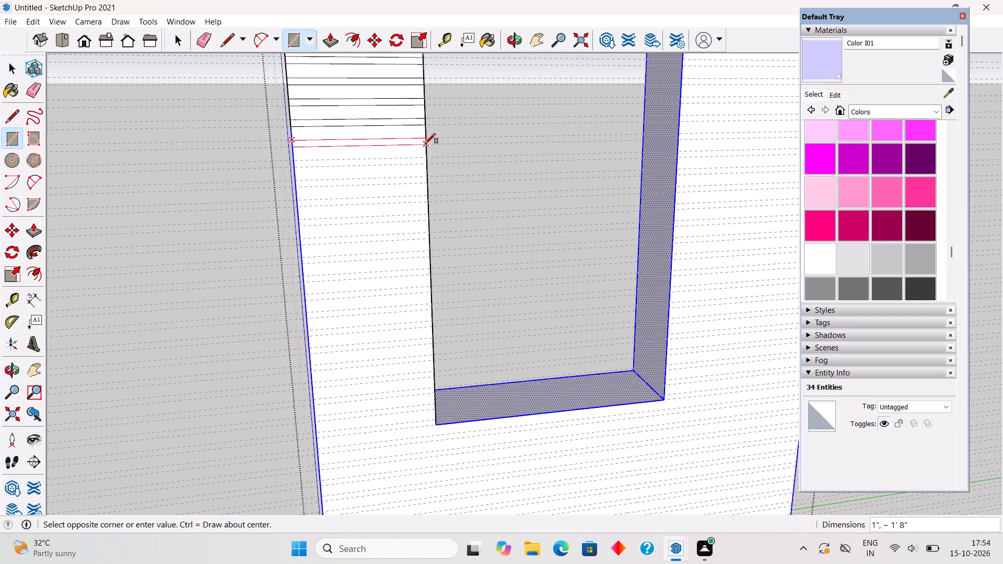
{"action": "left_click", "coordinate": [425, 144]}
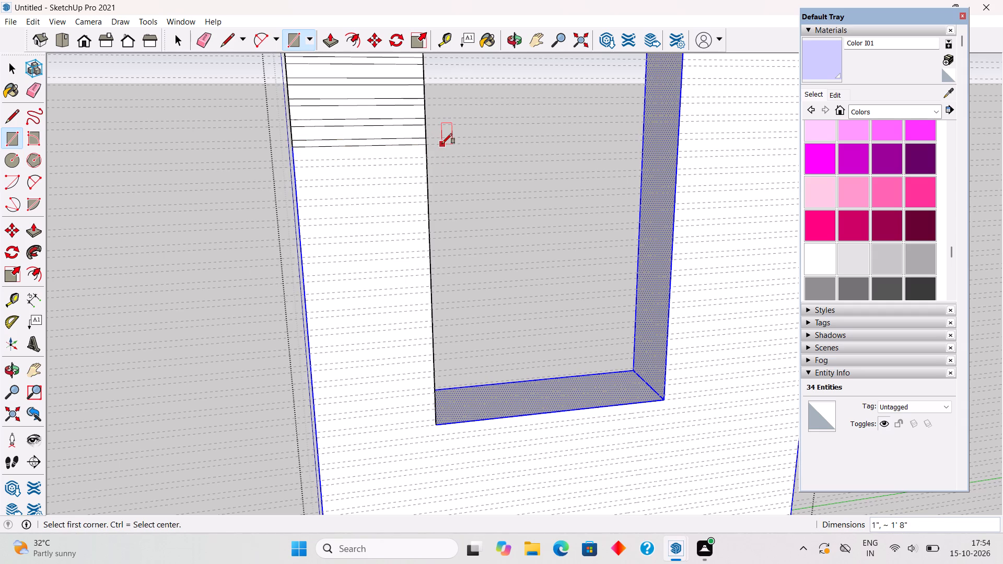
{"action": "left_click", "coordinate": [296, 158]}
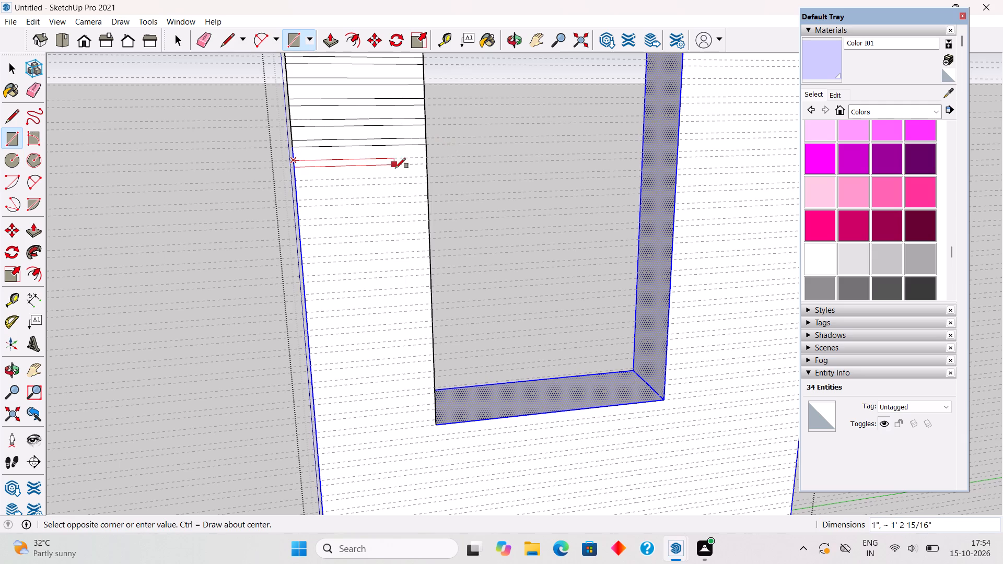
{"action": "left_click", "coordinate": [427, 163]}
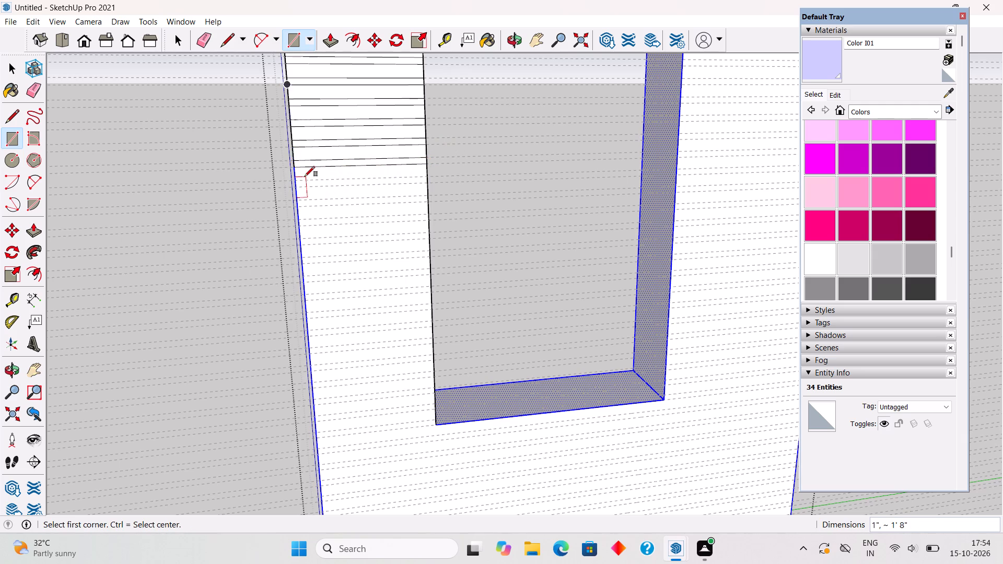
{"action": "left_click", "coordinate": [298, 180]}
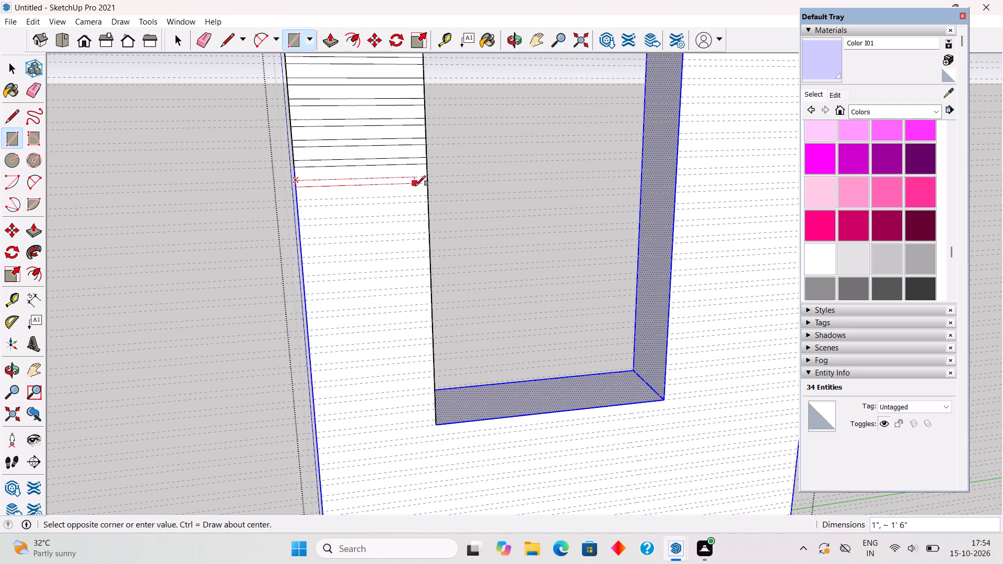
{"action": "left_click", "coordinate": [428, 184]}
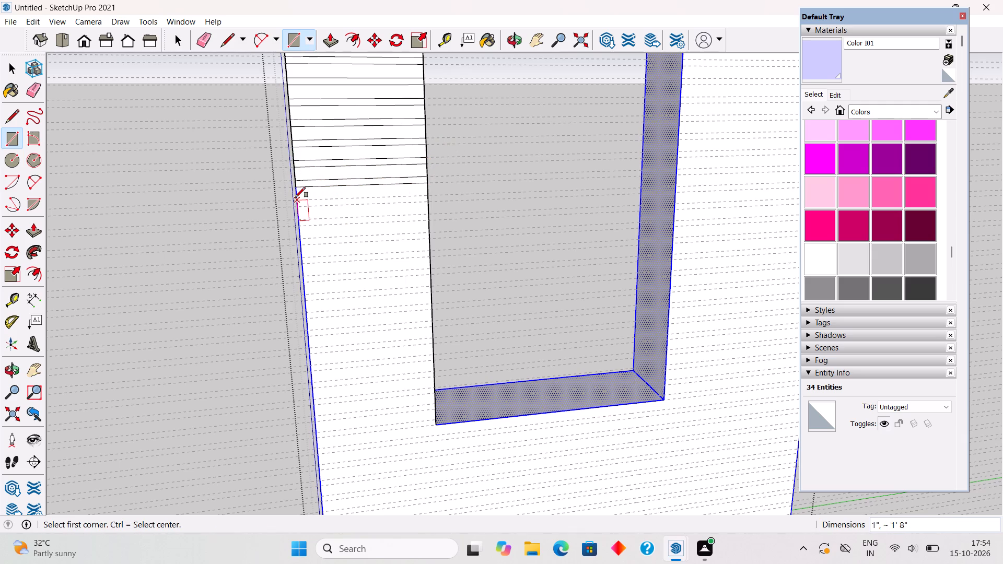
Draw six further 1" by about 1' 8" rectangles between guide pairs, continuing down the window opening's left side.
{"action": "left_click", "coordinate": [295, 197]}
{"action": "left_click", "coordinate": [428, 202]}
{"action": "left_click", "coordinate": [299, 218]}
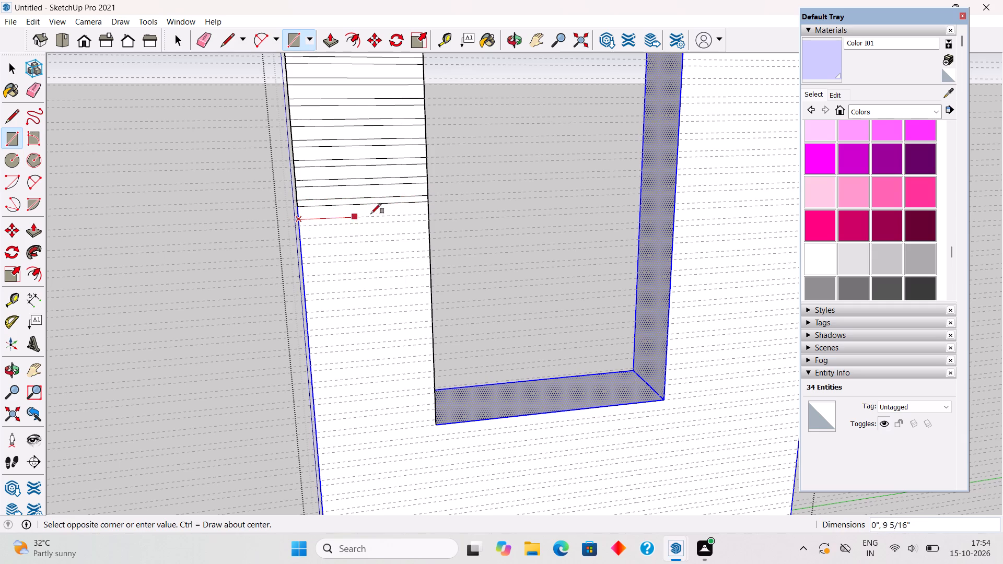
{"action": "left_click", "coordinate": [429, 221]}
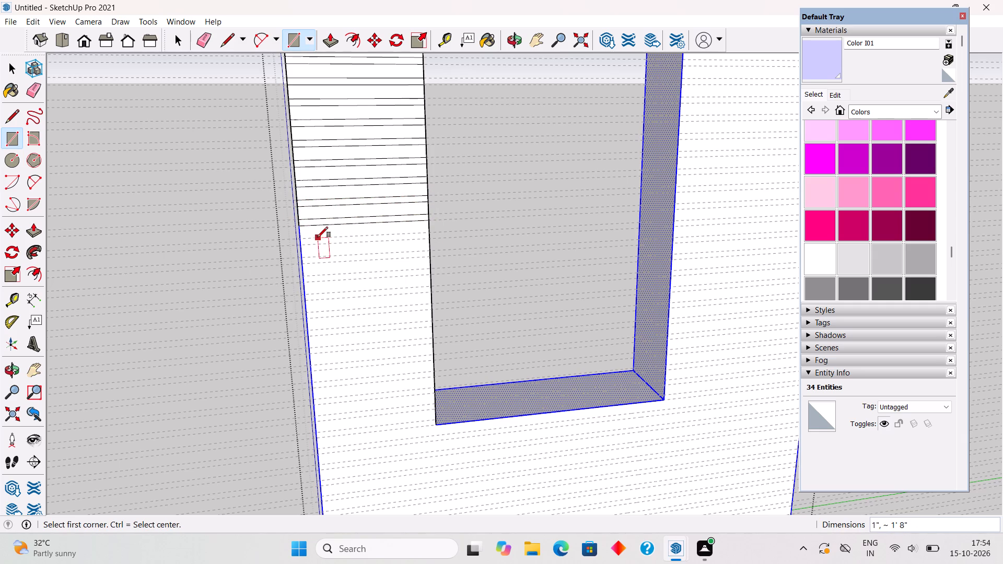
{"action": "left_click", "coordinate": [299, 237]}
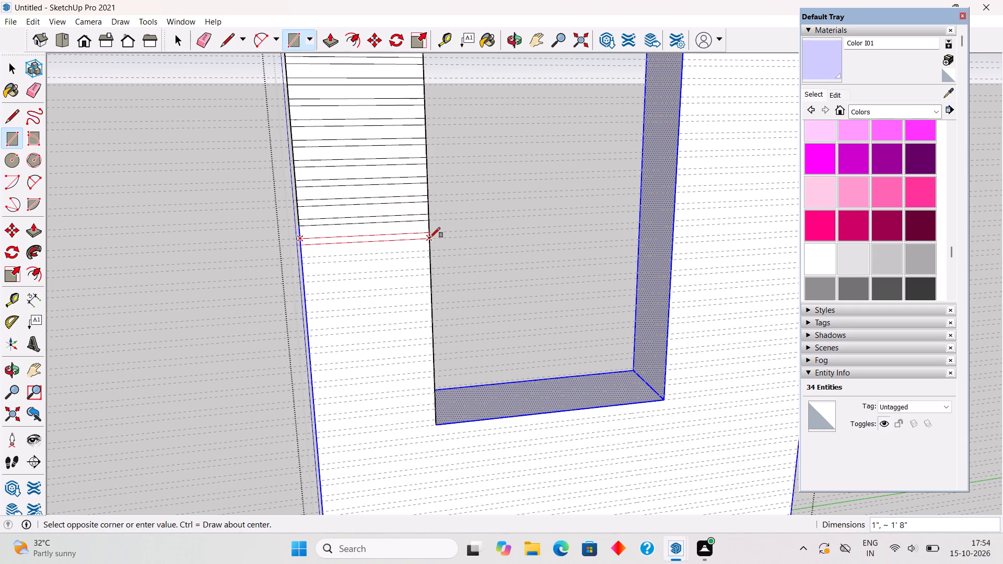
{"action": "left_click", "coordinate": [430, 238]}
{"action": "left_click", "coordinate": [305, 256]}
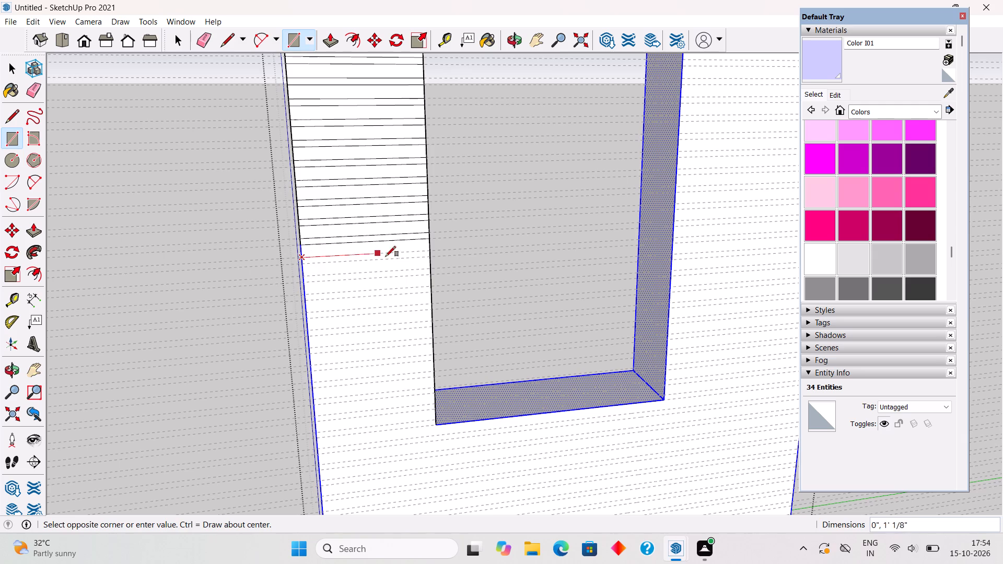
{"action": "left_click", "coordinate": [431, 258]}
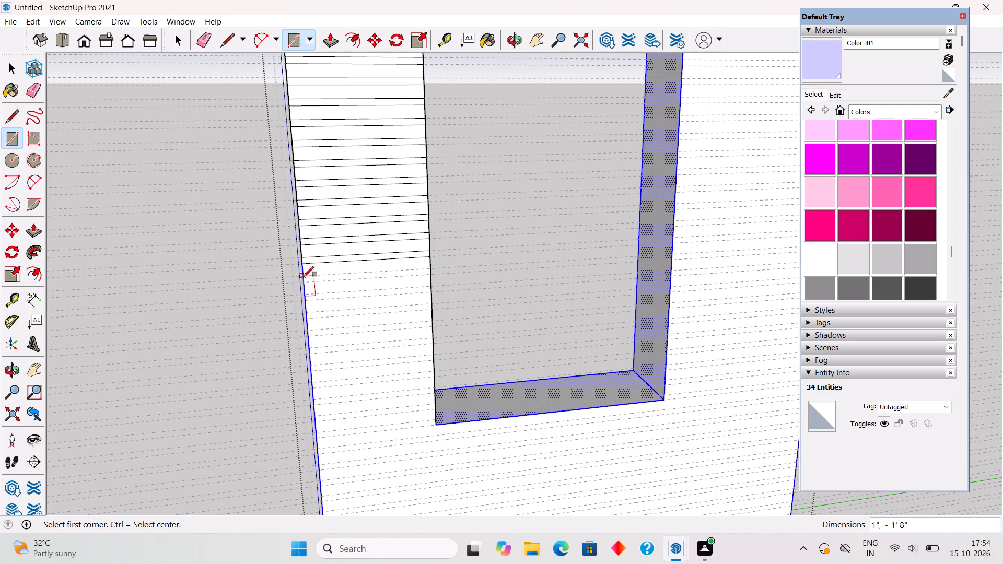
{"action": "left_click", "coordinate": [304, 277]}
{"action": "left_click", "coordinate": [431, 274]}
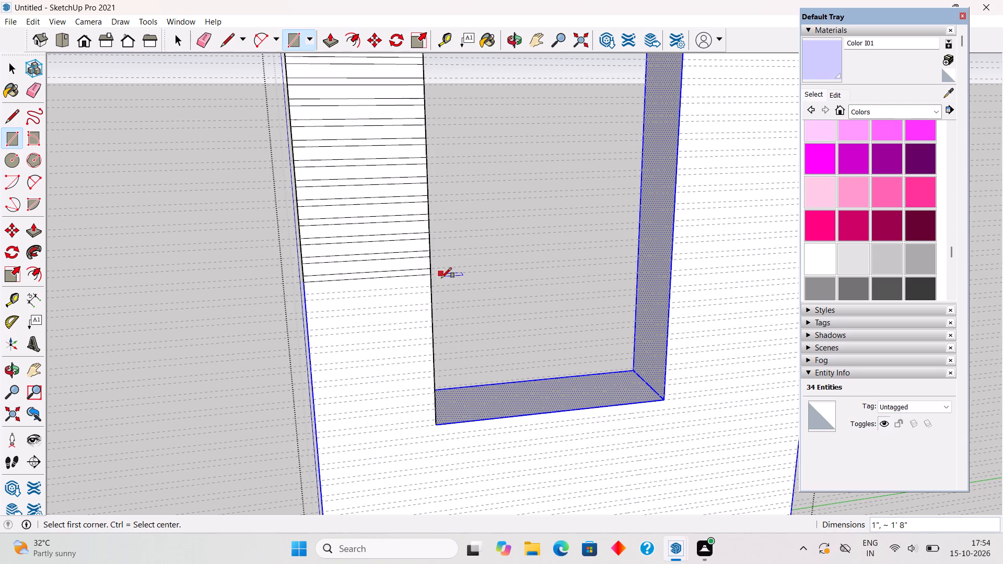
{"action": "left_click", "coordinate": [303, 292]}
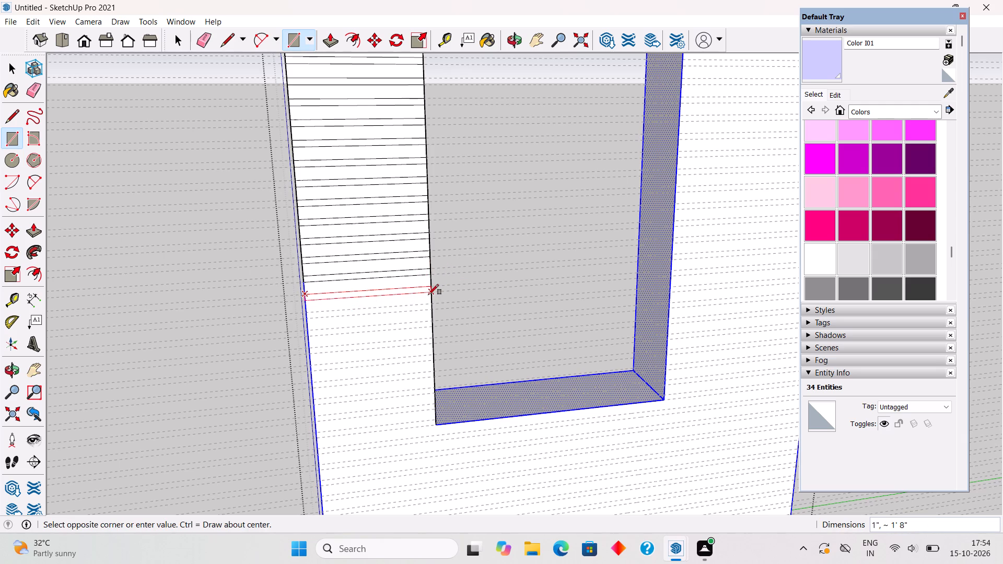
{"action": "left_click", "coordinate": [430, 294]}
Draw four more 1" by about 1' 8" rectangles between successive guide pairs, continuing down the wall left of the window opening.
{"action": "scroll", "coordinate": [428, 200], "scroll_direction": "down", "scroll_amount": 10}
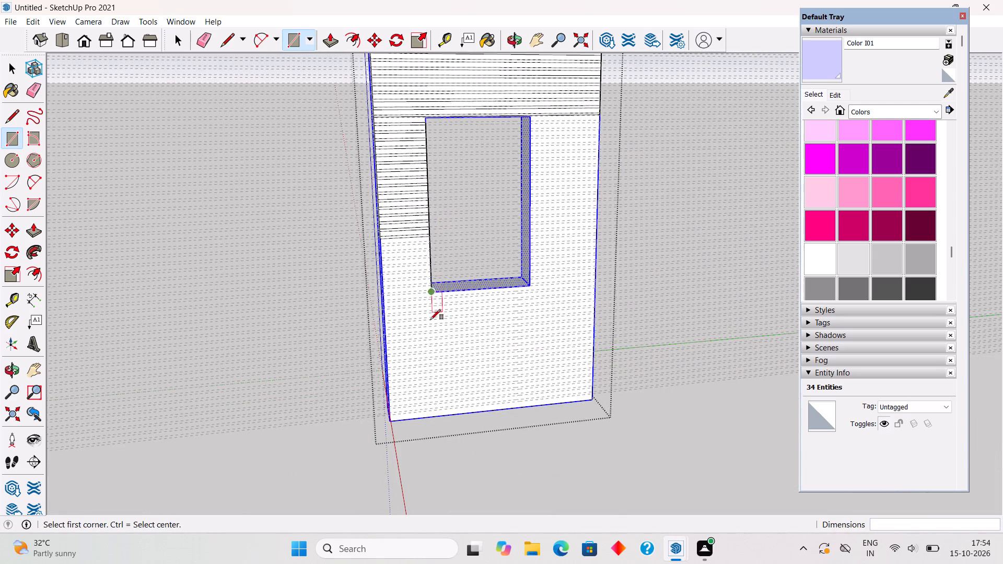
{"action": "scroll", "coordinate": [438, 384], "scroll_direction": "up", "scroll_amount": 5}
{"action": "scroll", "coordinate": [443, 431], "scroll_direction": "up", "scroll_amount": 2}
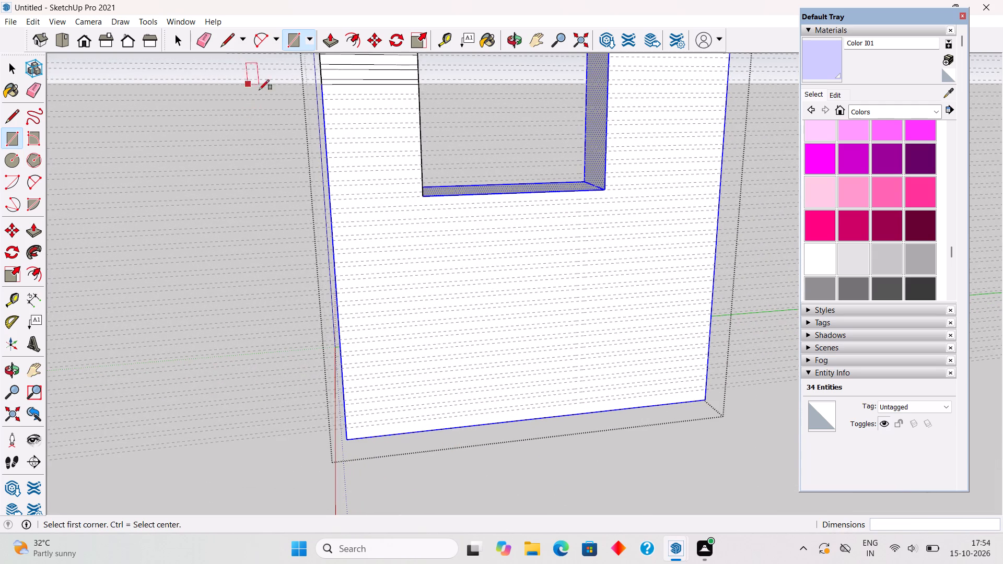
{"action": "left_click", "coordinate": [324, 95]}
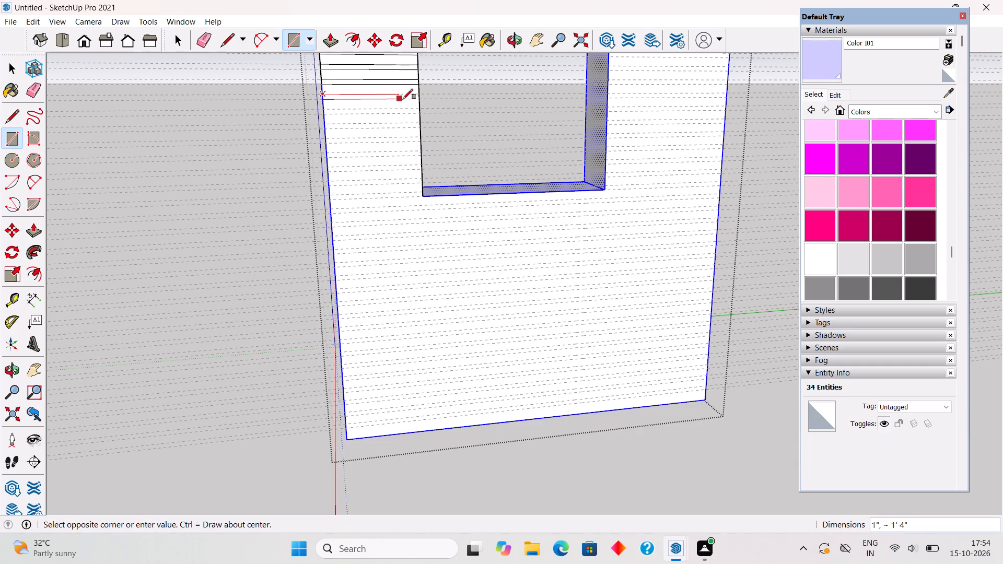
{"action": "left_click", "coordinate": [418, 100]}
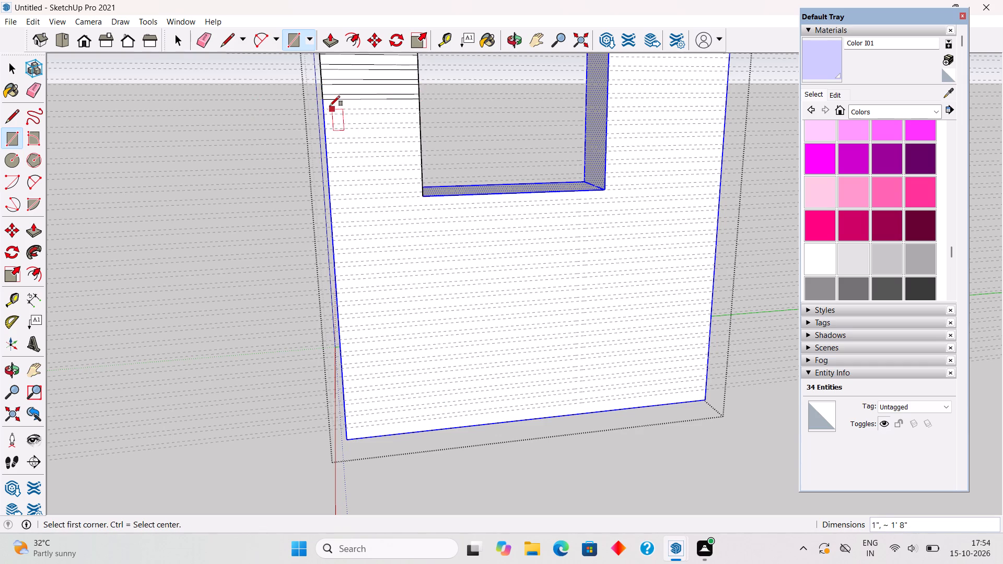
{"action": "left_click", "coordinate": [320, 109]}
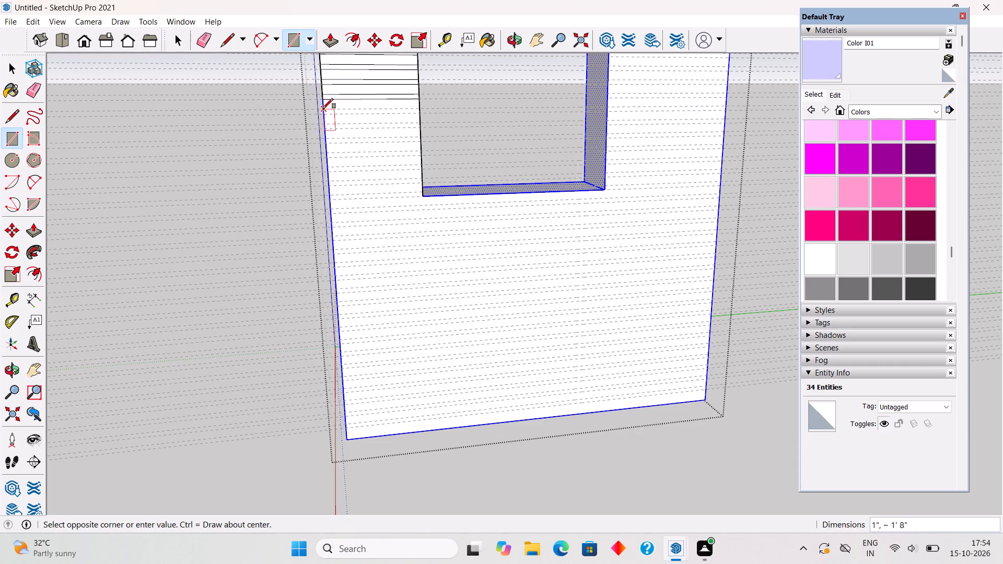
{"action": "left_click", "coordinate": [421, 114]}
{"action": "left_click", "coordinate": [326, 123]}
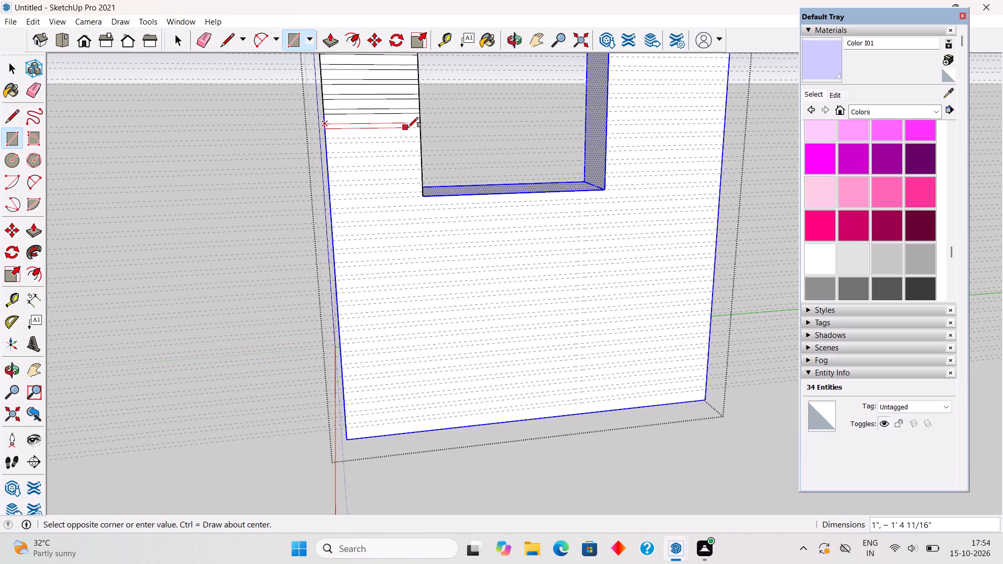
{"action": "left_click", "coordinate": [419, 129]}
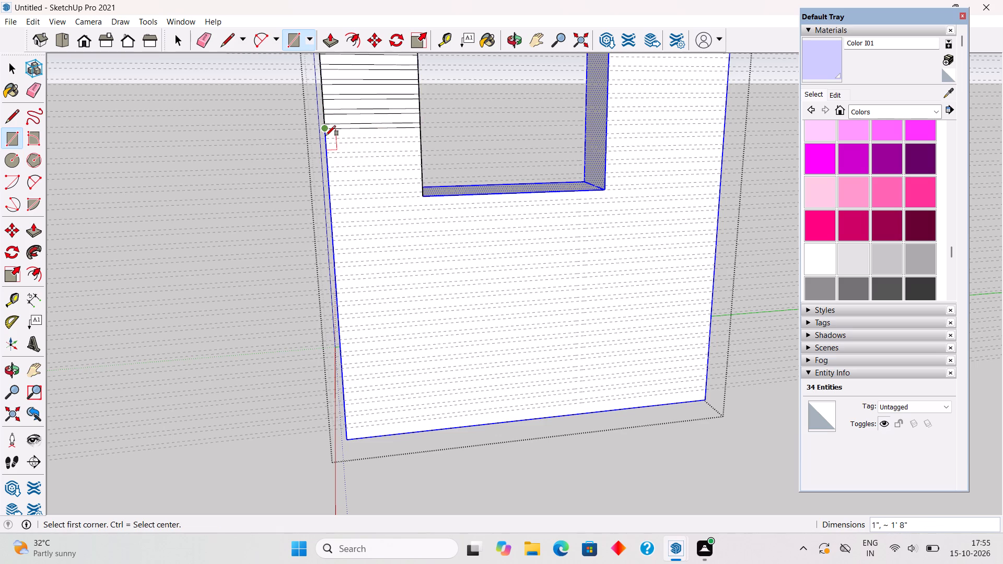
{"action": "left_click", "coordinate": [325, 137]}
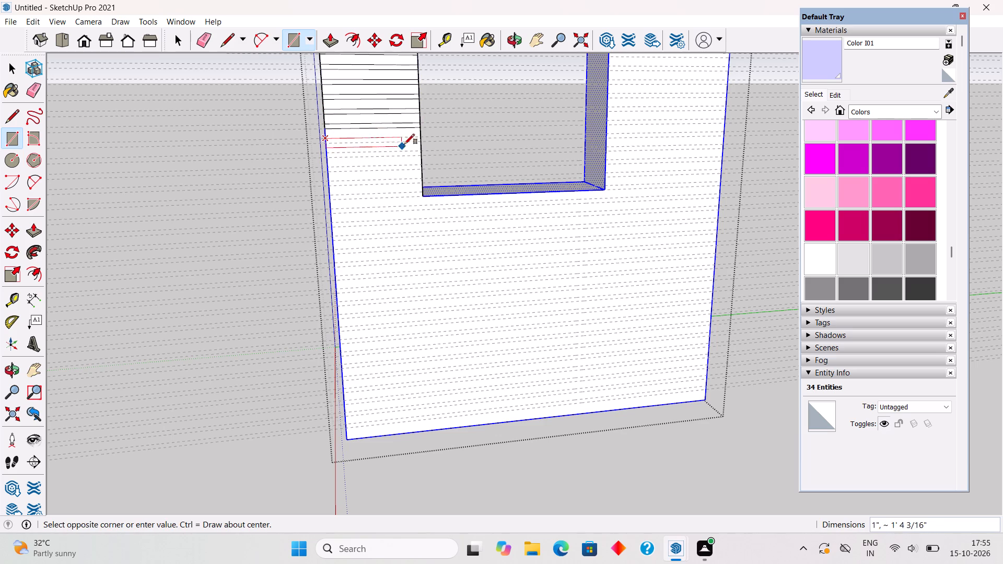
{"action": "left_click", "coordinate": [421, 142]}
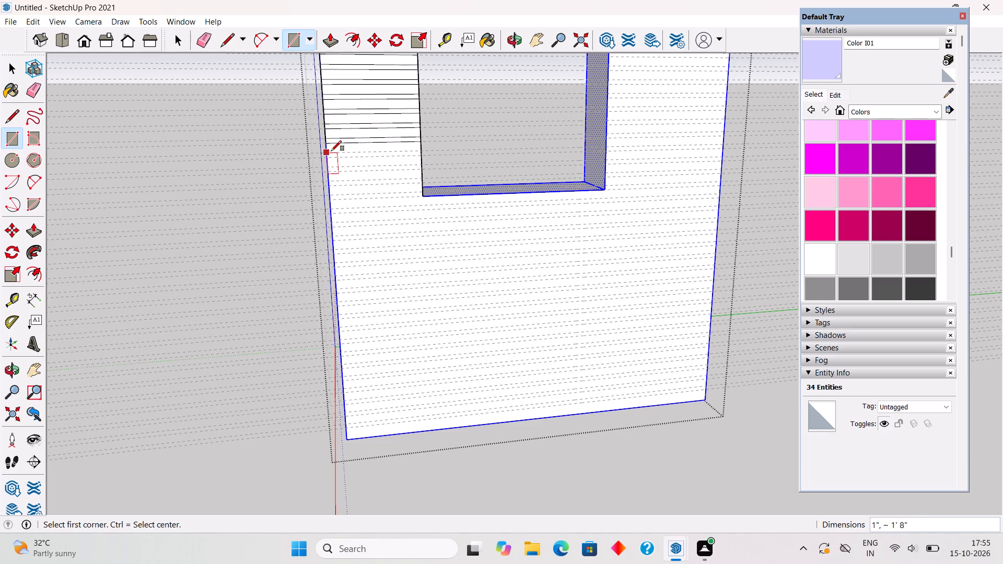
Draw the next three 1" by about 1' 8" rectangles between guide pairs, down to just above the window opening's lower left corner.
{"action": "left_click", "coordinate": [324, 154]}
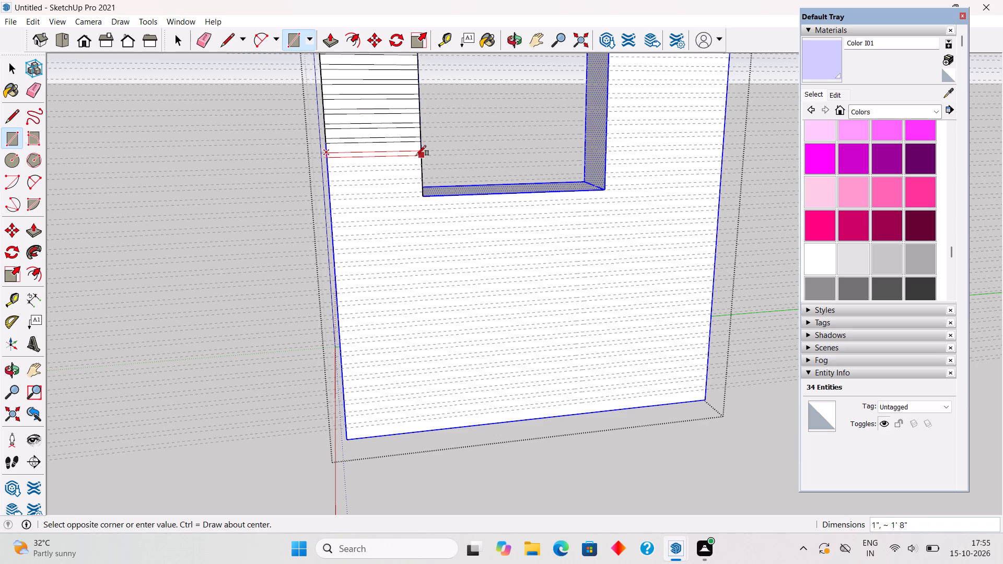
{"action": "left_click", "coordinate": [423, 155]}
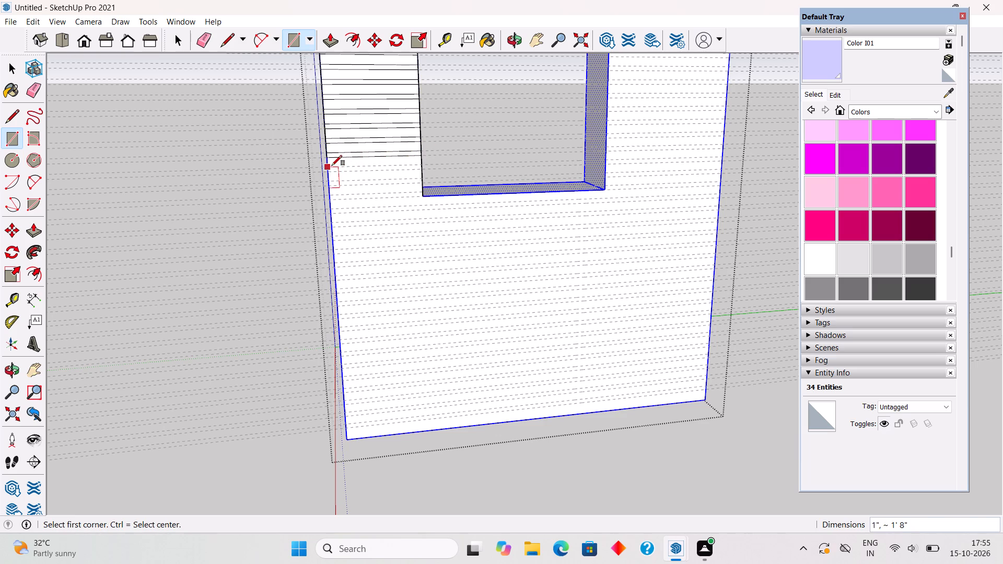
{"action": "left_click", "coordinate": [325, 166]}
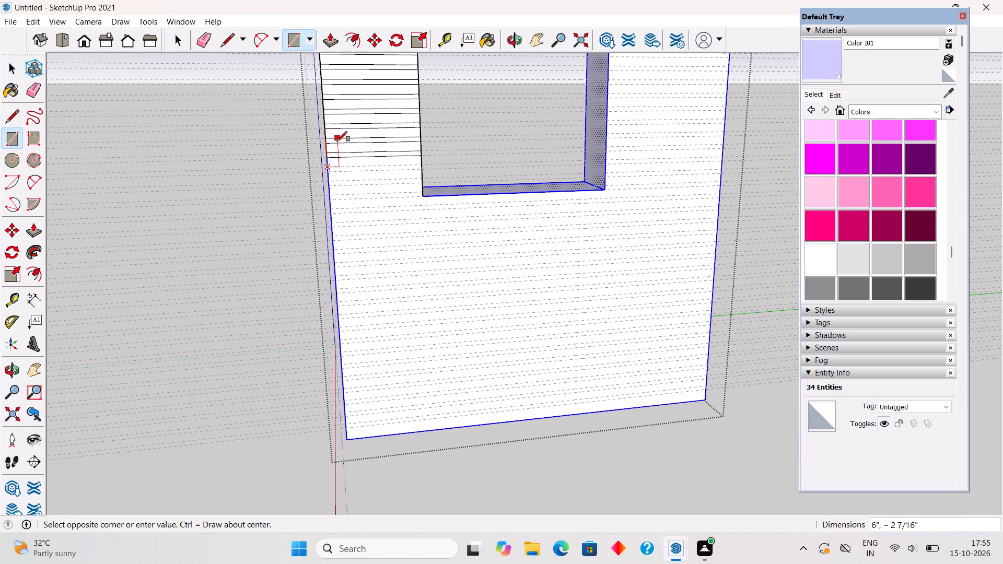
{"action": "left_click", "coordinate": [422, 170]}
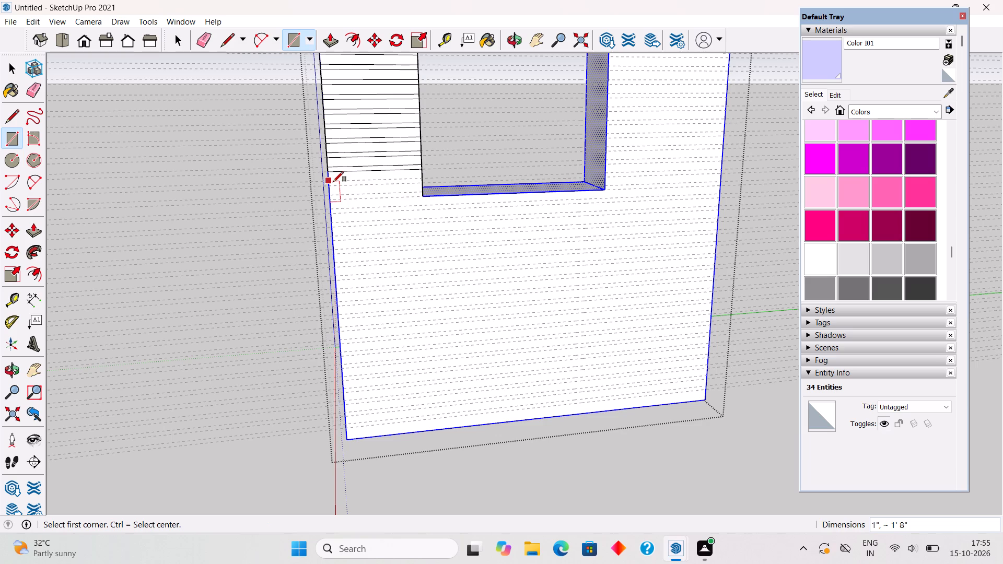
{"action": "left_click", "coordinate": [330, 181]}
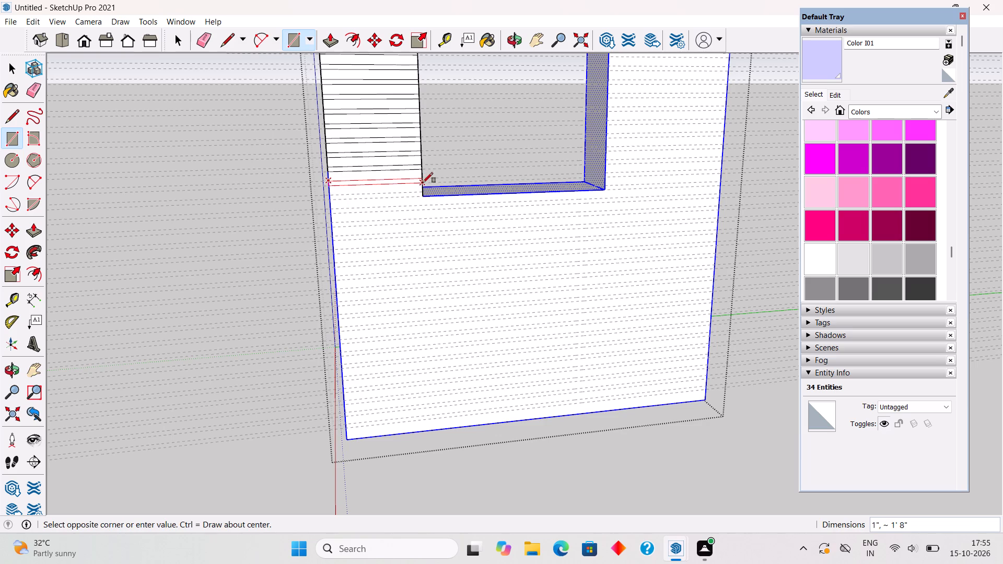
{"action": "left_click", "coordinate": [423, 183]}
Draw a last rectangle about 1' 8" wide from the next guide on the wall's left edge to the window opening's lower left corner.
{"action": "left_click", "coordinate": [330, 197]}
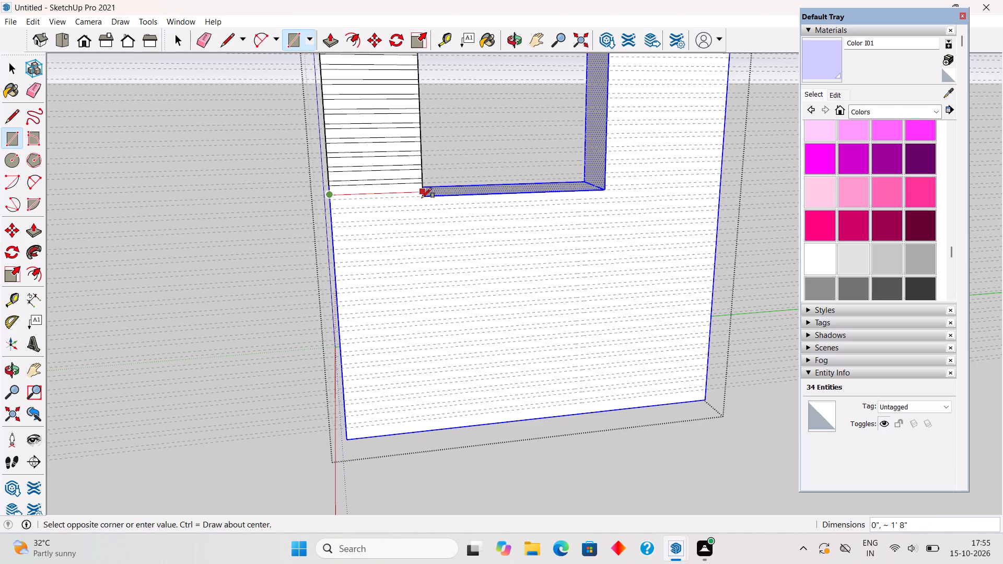
{"action": "scroll", "coordinate": [422, 196], "scroll_direction": "up", "scroll_amount": 19}
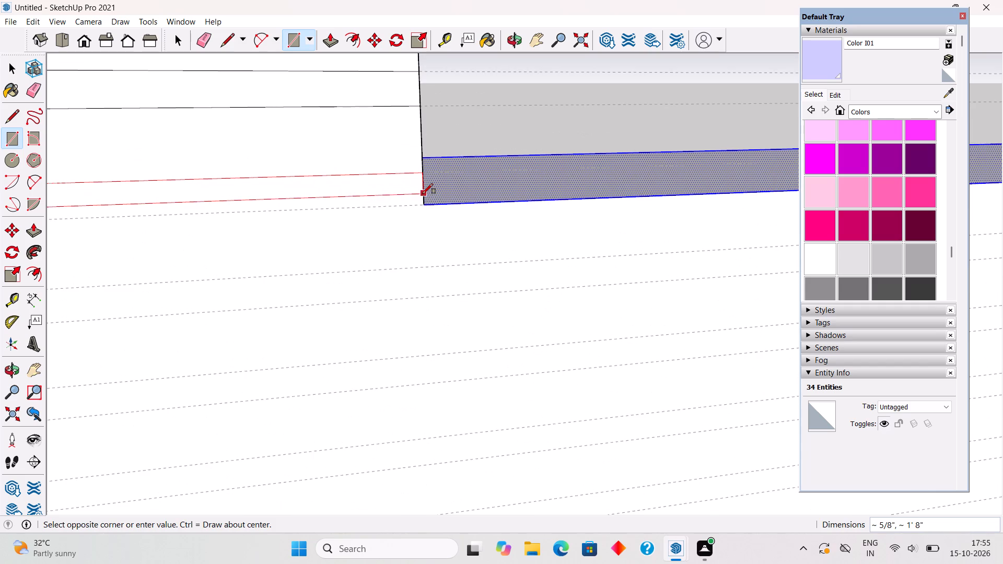
{"action": "left_click", "coordinate": [422, 197]}
Draw four 1" by about 7' 8 13/16" rectangles between guide pairs across the wall's full width, starting just below the window opening.
{"action": "scroll", "coordinate": [422, 196], "scroll_direction": "down", "scroll_amount": 8}
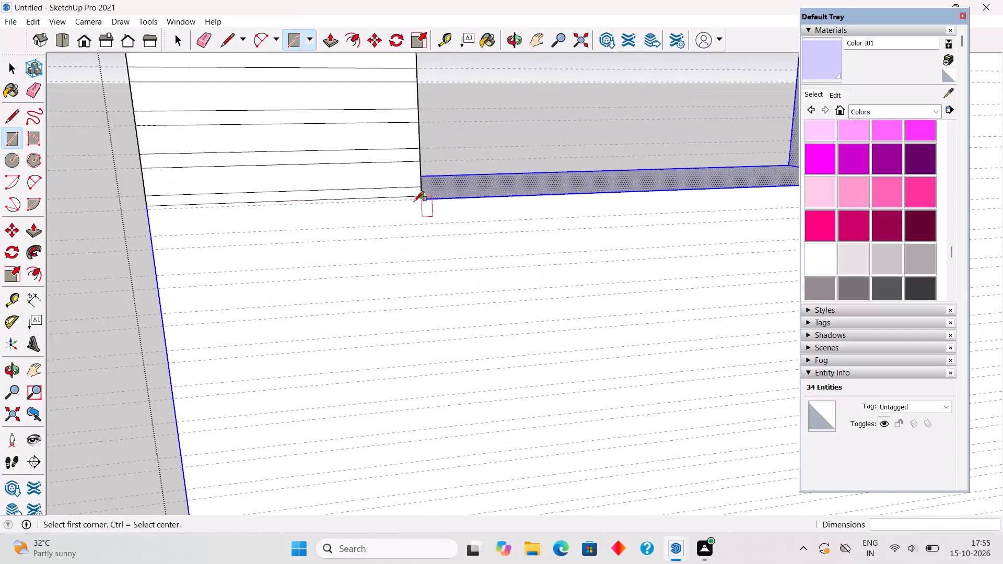
{"action": "scroll", "coordinate": [414, 202], "scroll_direction": "down", "scroll_amount": 6}
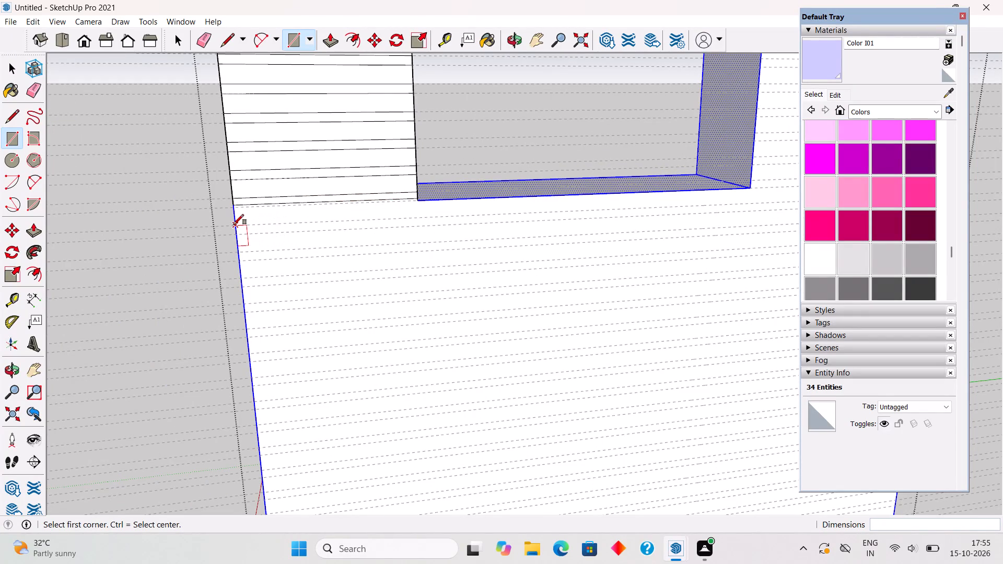
{"action": "left_click", "coordinate": [234, 225]}
{"action": "scroll", "coordinate": [234, 225], "scroll_direction": "down", "scroll_amount": 9}
{"action": "scroll", "coordinate": [598, 216], "scroll_direction": "up", "scroll_amount": 2}
{"action": "left_click", "coordinate": [637, 213]}
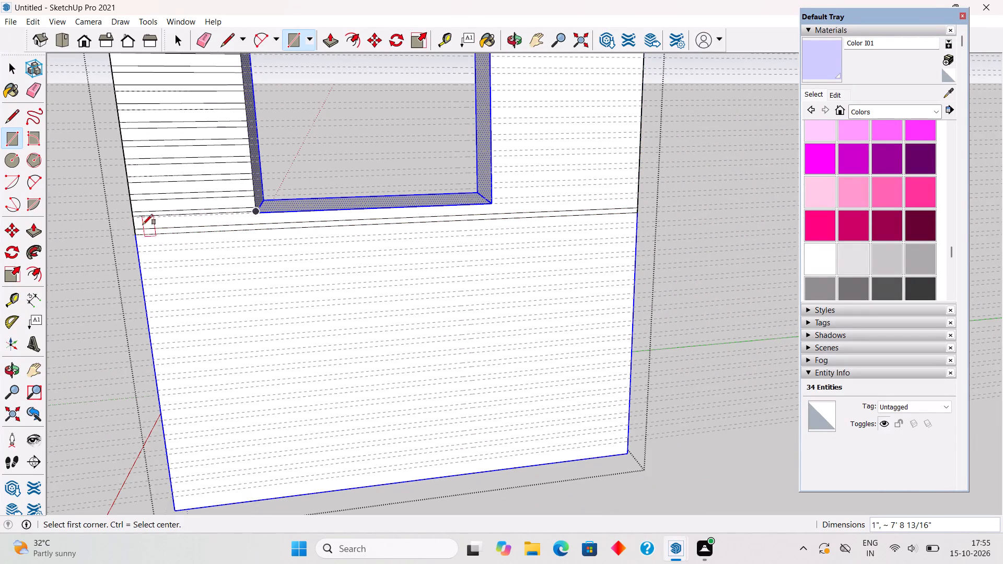
{"action": "left_click", "coordinate": [141, 245]}
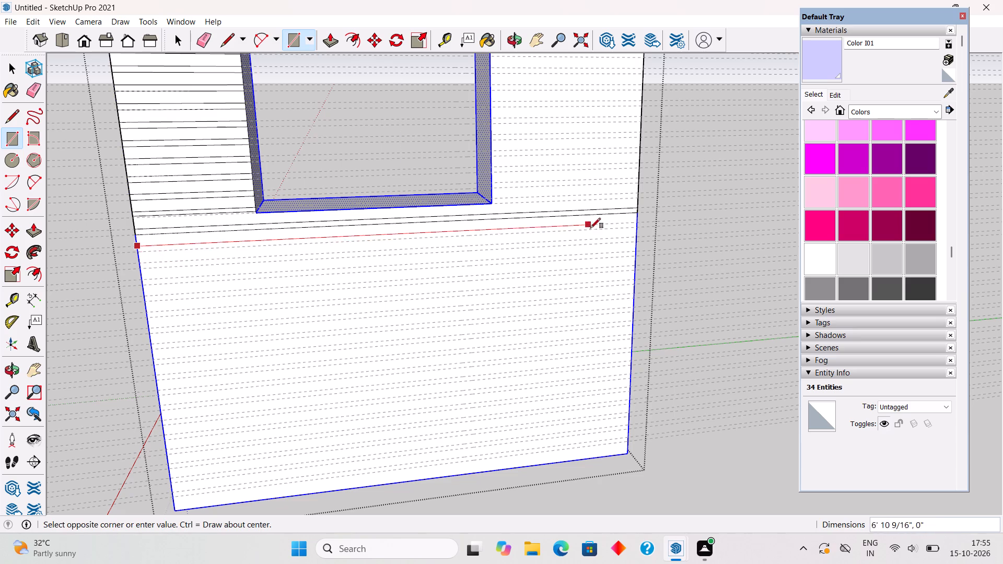
{"action": "left_click", "coordinate": [637, 229]}
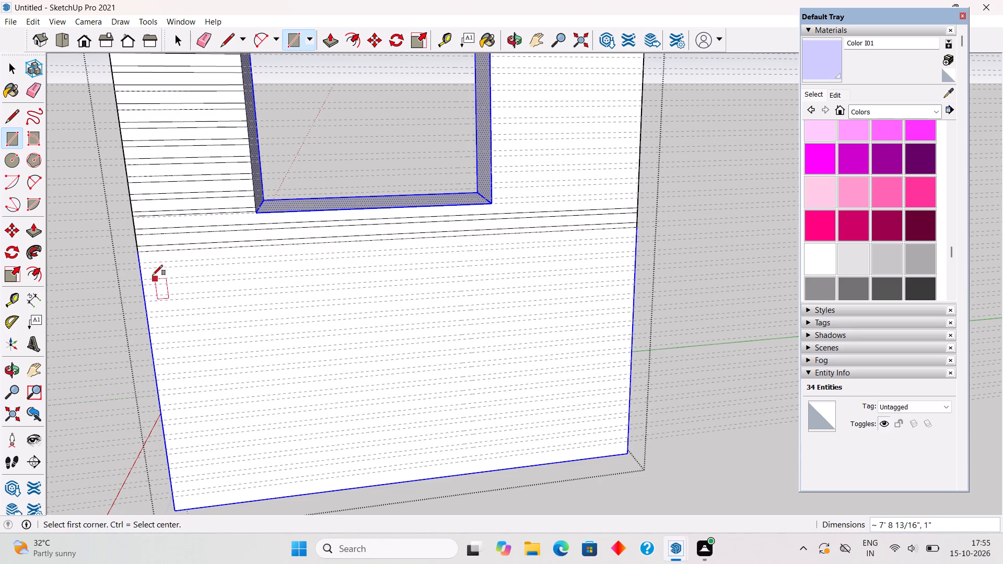
{"action": "left_click", "coordinate": [141, 263]}
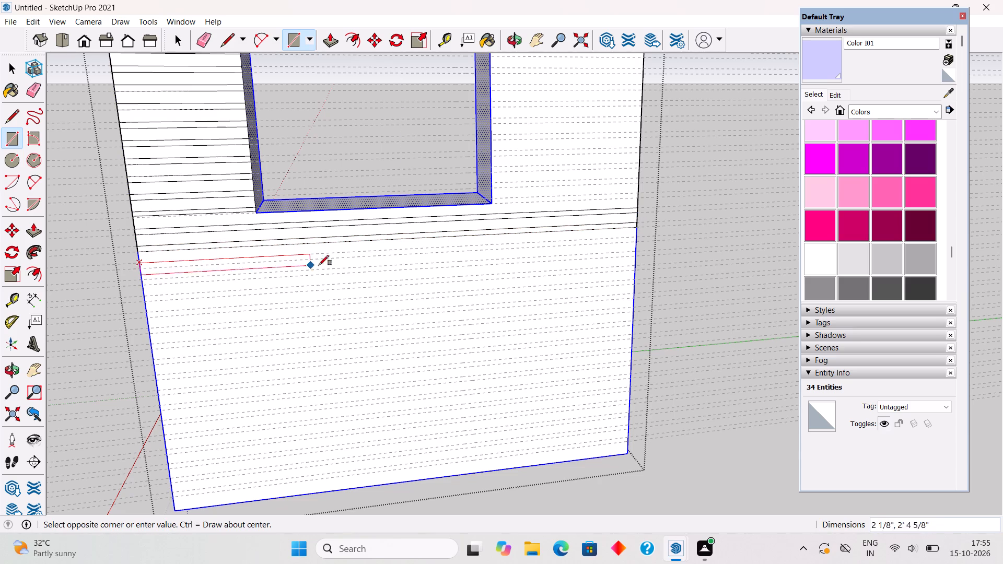
{"action": "left_click", "coordinate": [637, 243]}
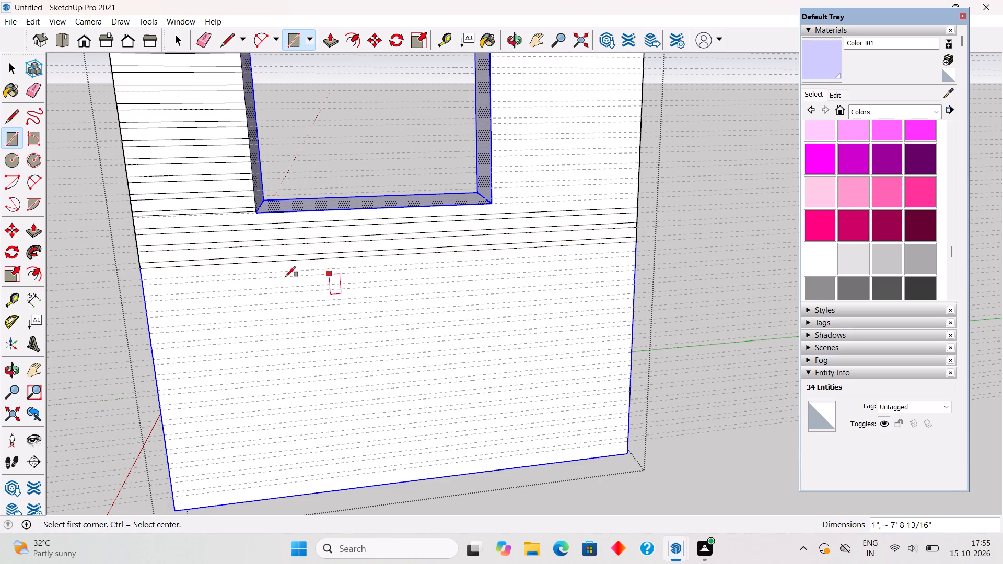
{"action": "left_click", "coordinate": [143, 278]}
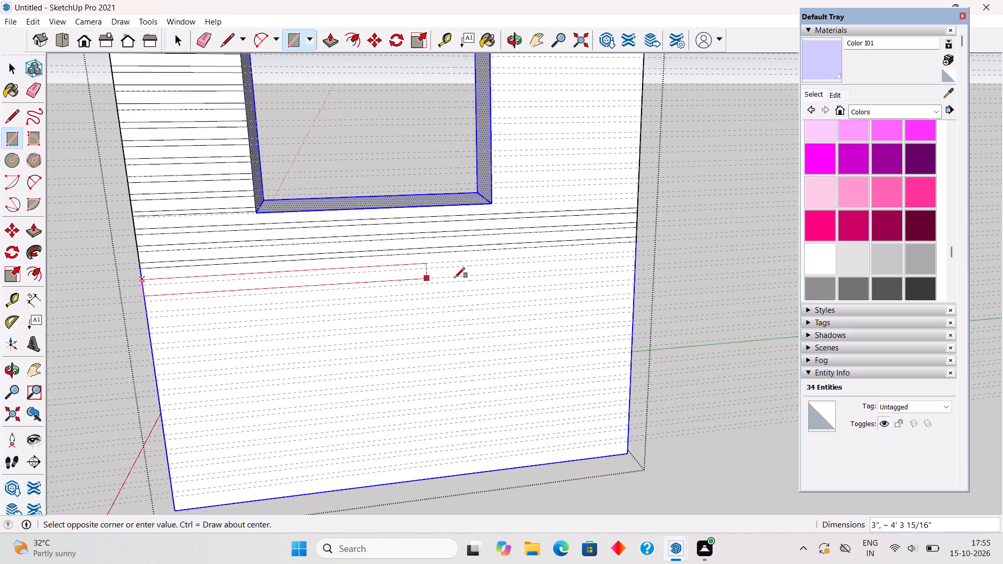
{"action": "left_click", "coordinate": [634, 254]}
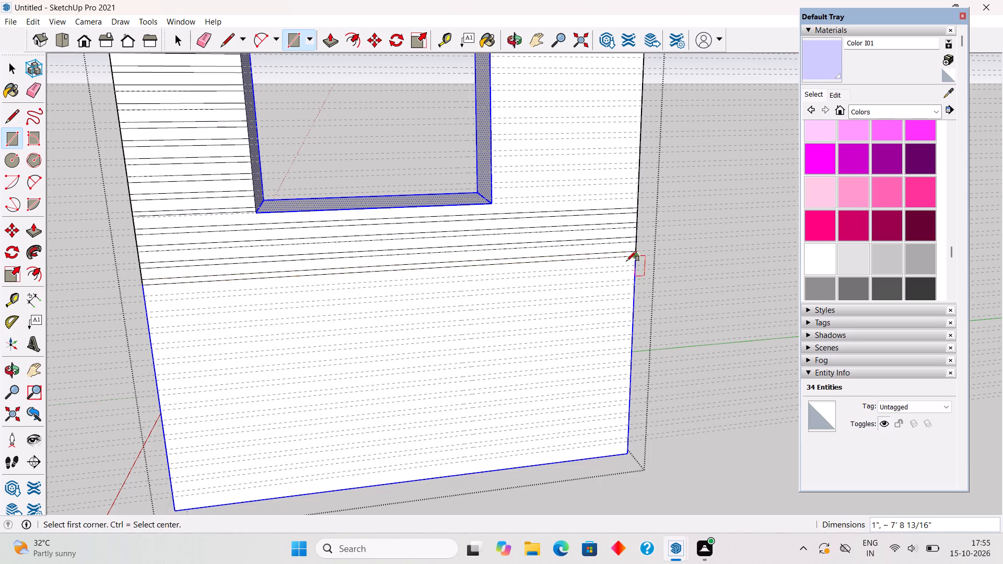
Draw four further 1" by about 7' 8 13/16" rectangles between successive guide pairs across the full wall below the window opening.
{"action": "left_click", "coordinate": [143, 295]}
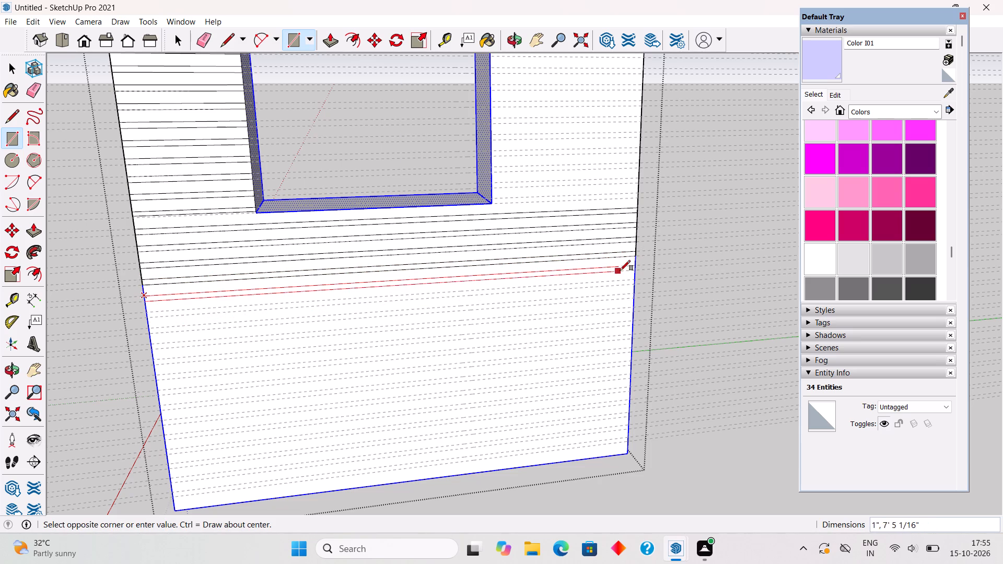
{"action": "left_click", "coordinate": [636, 271]}
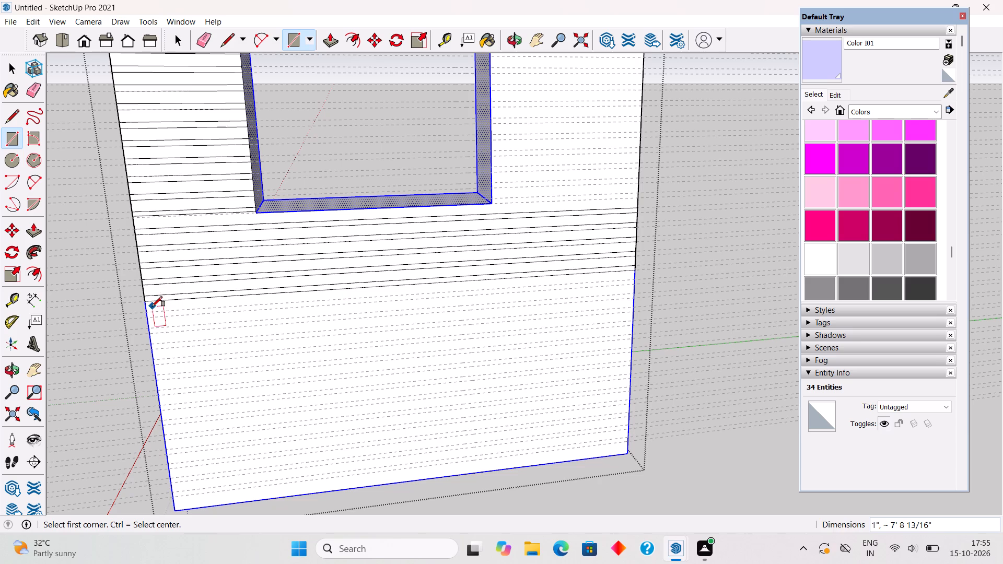
{"action": "left_click", "coordinate": [148, 311]}
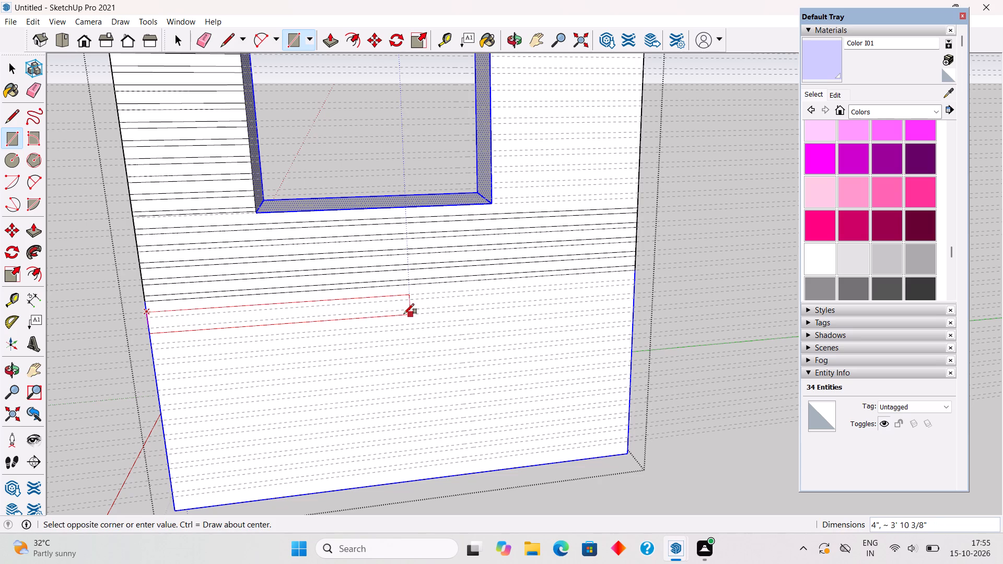
{"action": "left_click", "coordinate": [632, 285]}
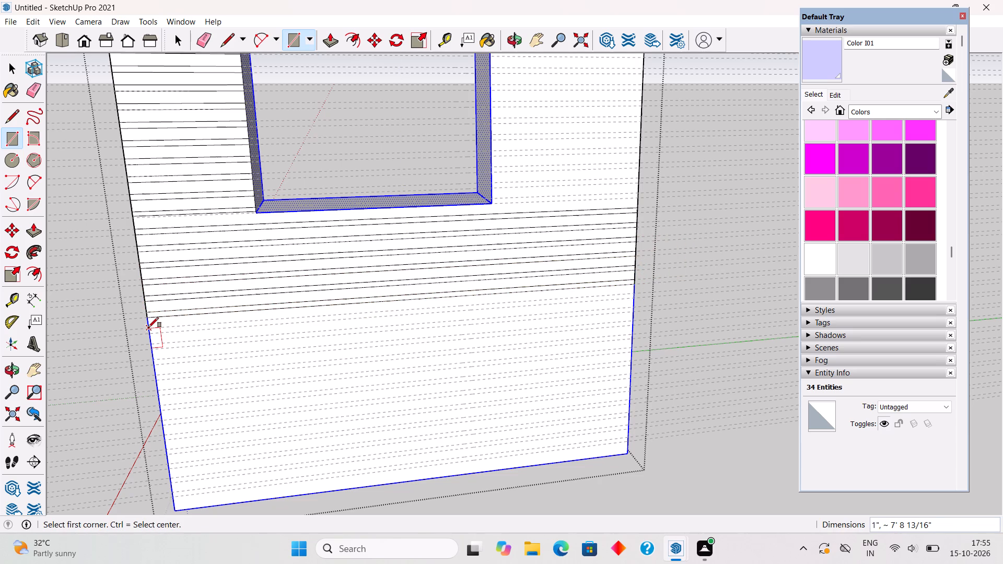
{"action": "left_click", "coordinate": [148, 327]}
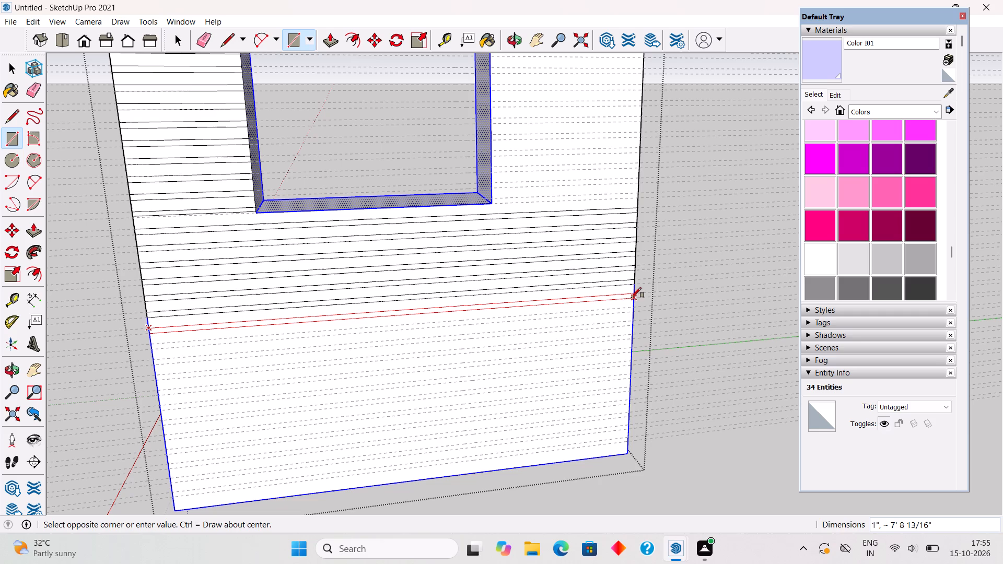
{"action": "left_click", "coordinate": [631, 298]}
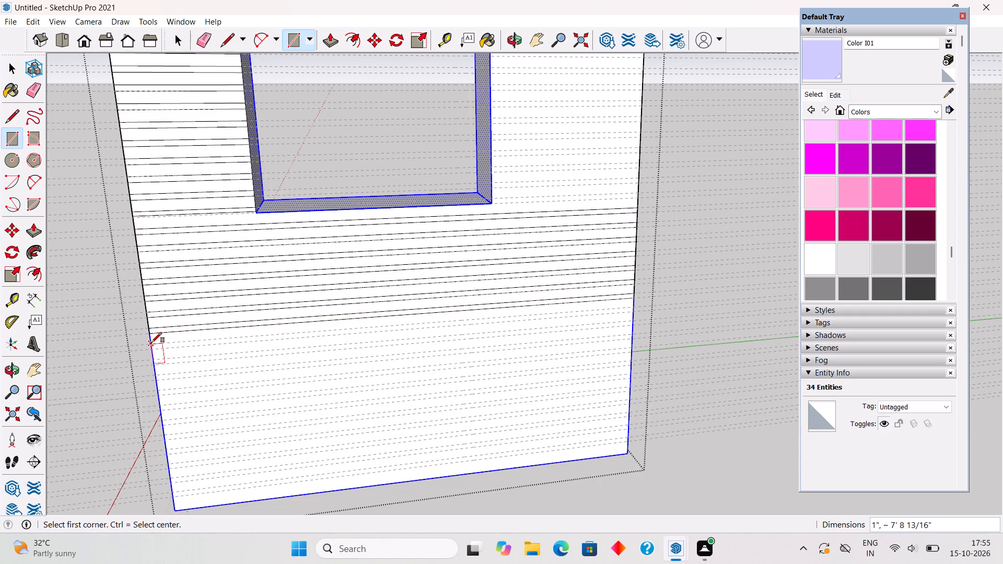
{"action": "left_click", "coordinate": [151, 343]}
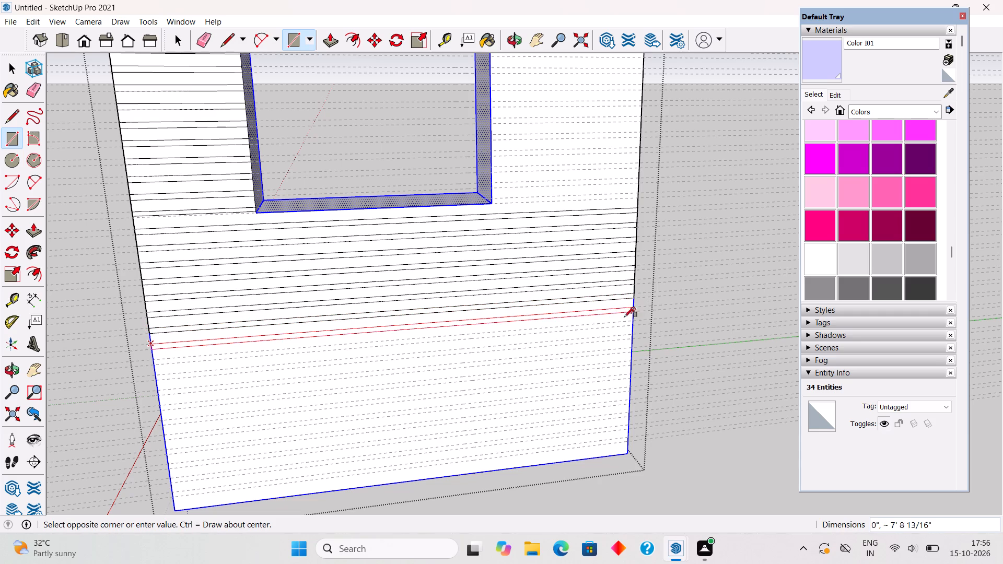
{"action": "left_click", "coordinate": [632, 314]}
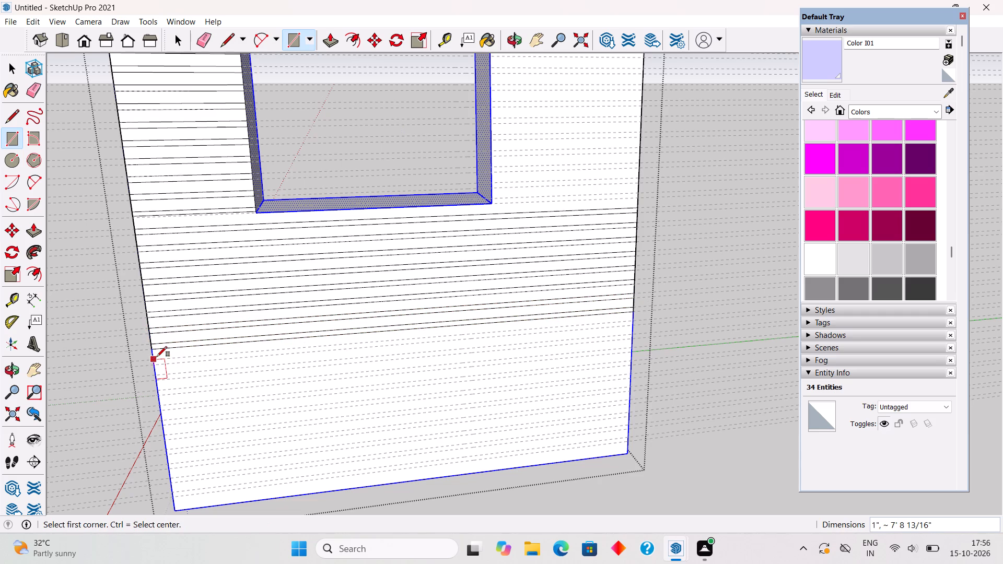
Draw the next four 1" by about 7' 8 13/16" rectangles between successive guide pairs across the full wall below the window opening.
{"action": "left_click", "coordinate": [157, 357]}
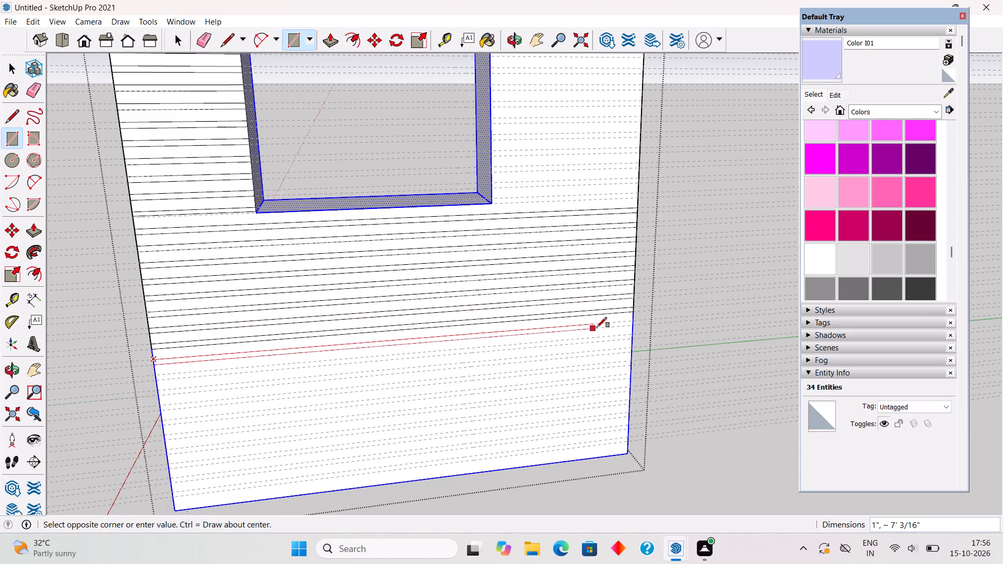
{"action": "left_click", "coordinate": [630, 324]}
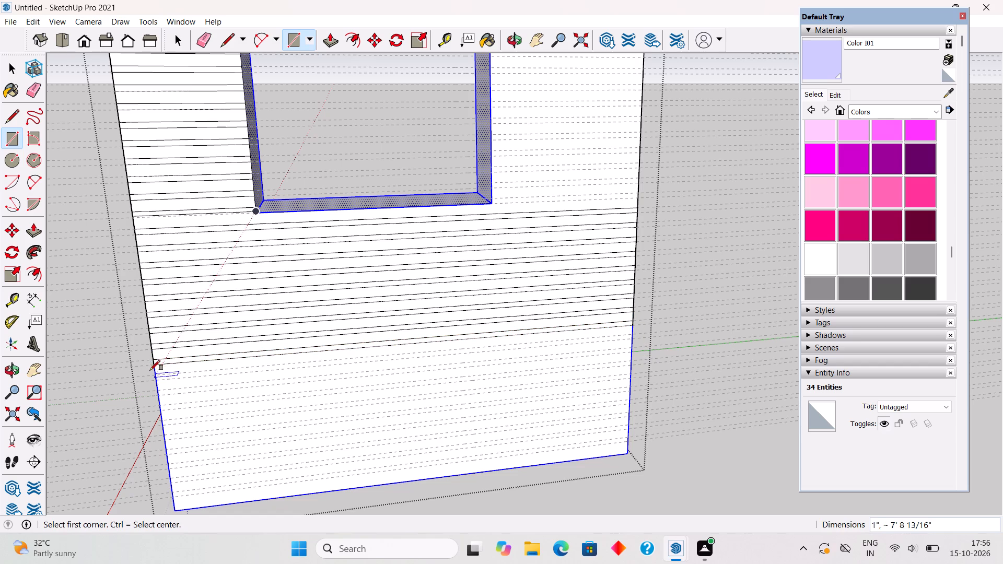
{"action": "left_click", "coordinate": [152, 377]}
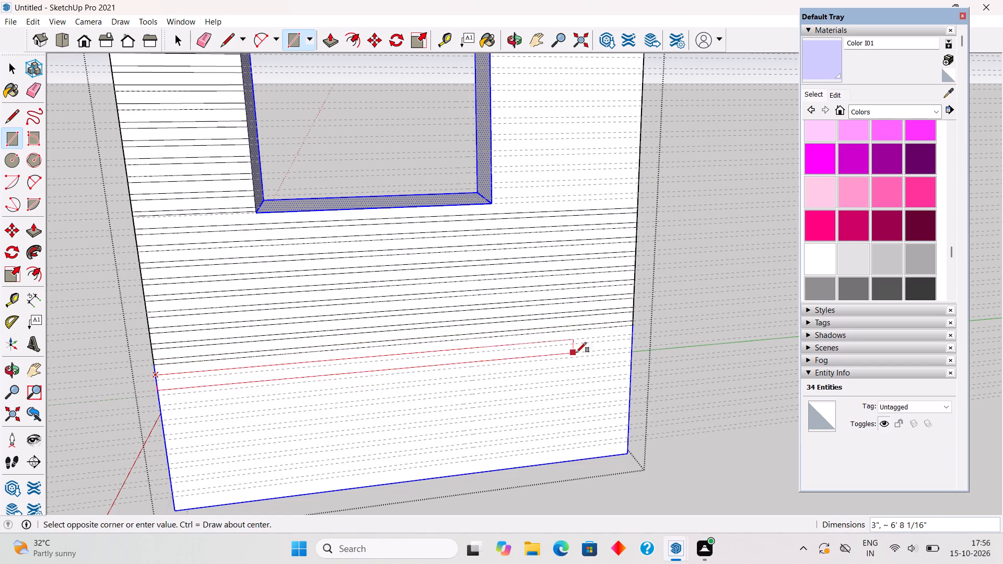
{"action": "left_click", "coordinate": [634, 339]}
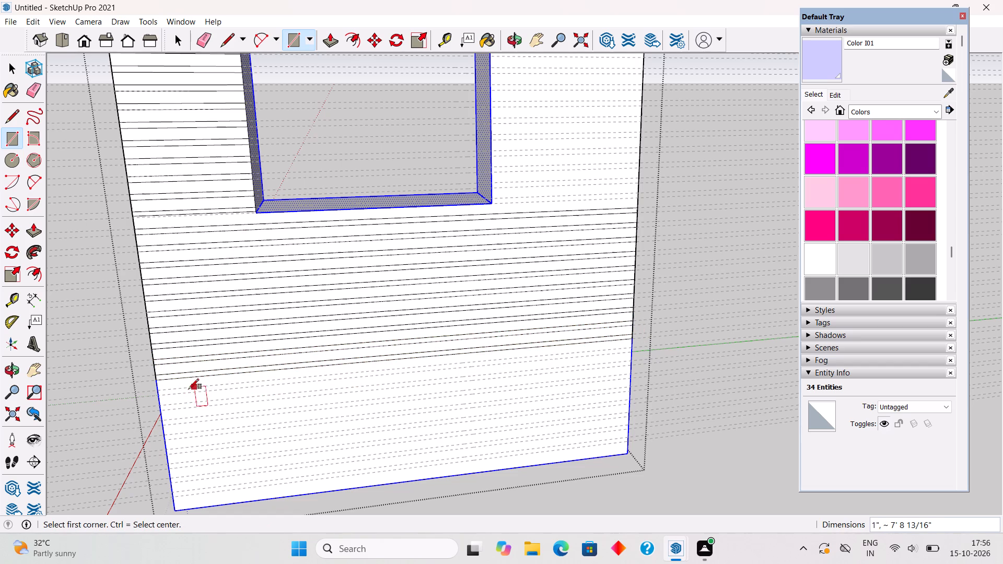
{"action": "left_click", "coordinate": [158, 392]}
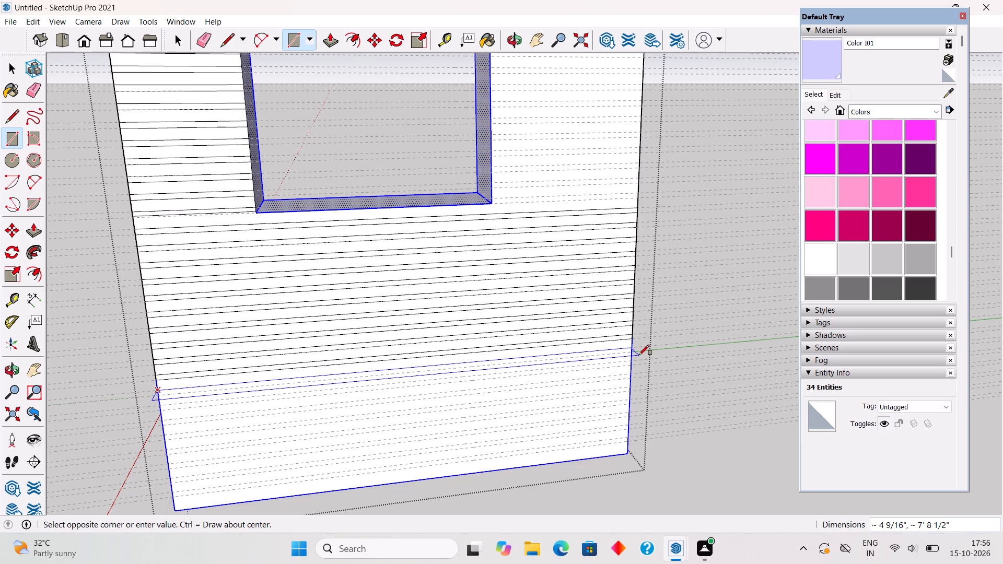
{"action": "left_click", "coordinate": [633, 352]}
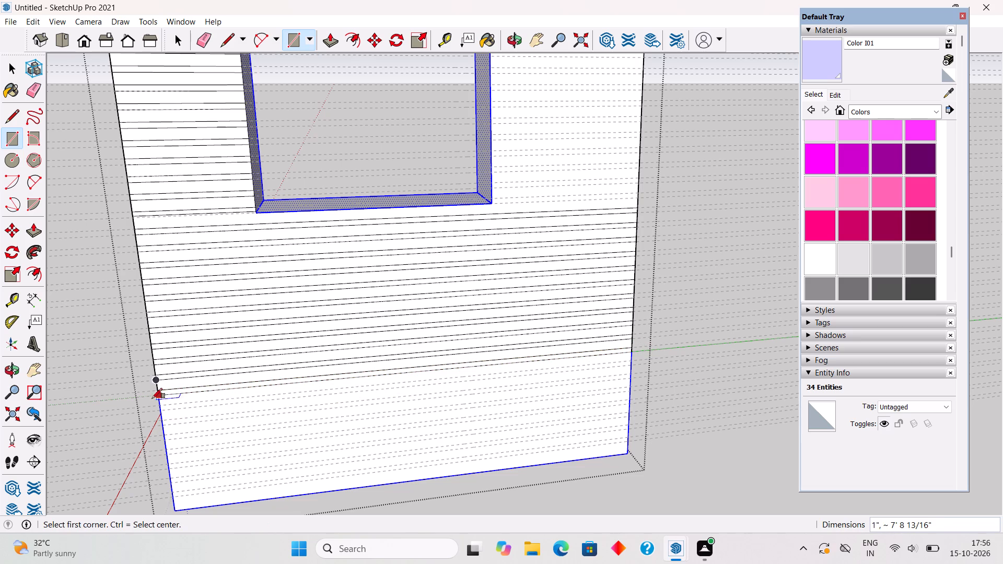
{"action": "left_click", "coordinate": [162, 405]}
{"action": "left_click", "coordinate": [629, 368]}
Draw six more 1" by about 7' 8 13/16" rectangles across the full wall, down to the lowest guide pair above the bottom edge.
{"action": "scroll", "coordinate": [595, 293], "scroll_direction": "down", "scroll_amount": 5}
{"action": "scroll", "coordinate": [550, 432], "scroll_direction": "up", "scroll_amount": 9}
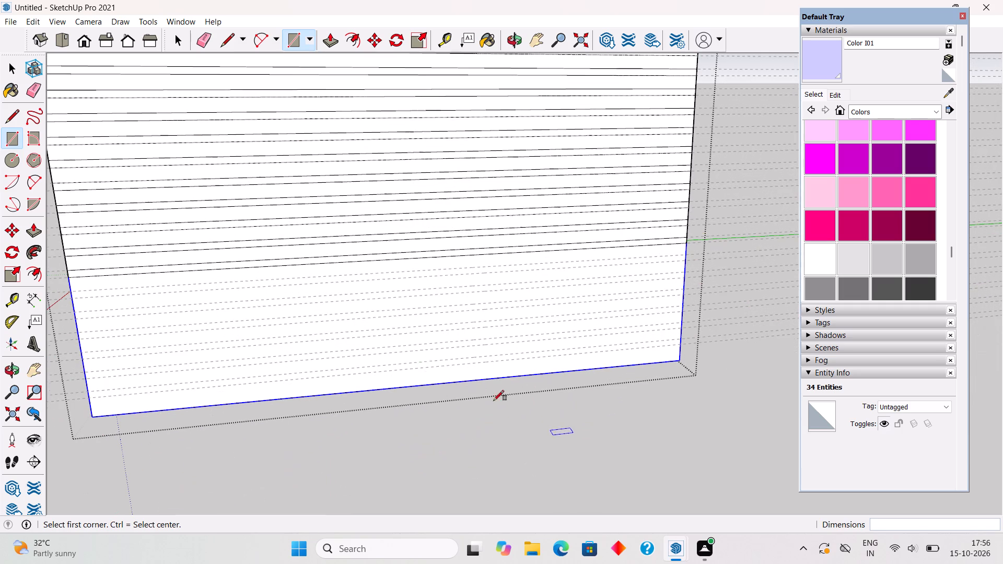
{"action": "left_click", "coordinate": [70, 292]}
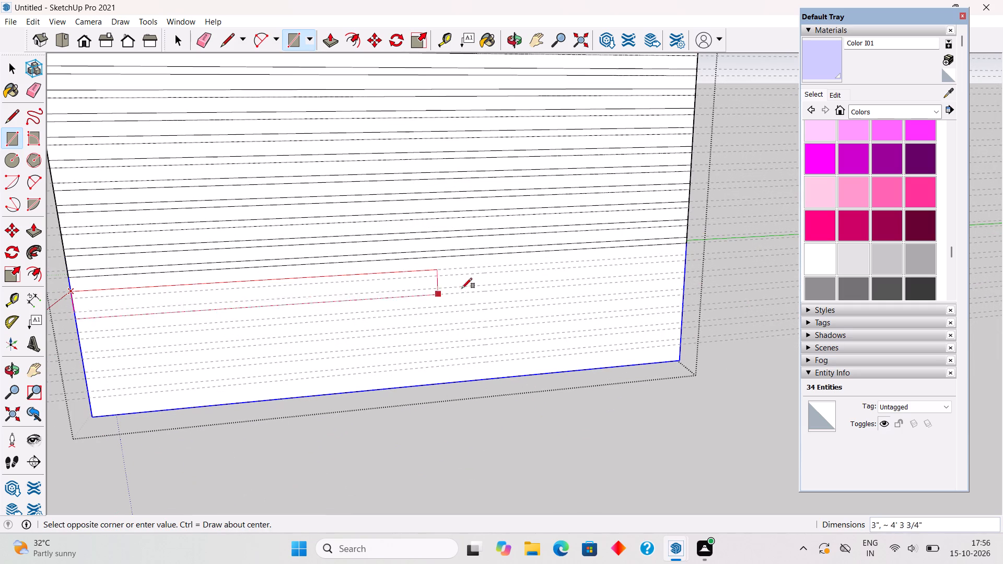
{"action": "left_click", "coordinate": [684, 262]}
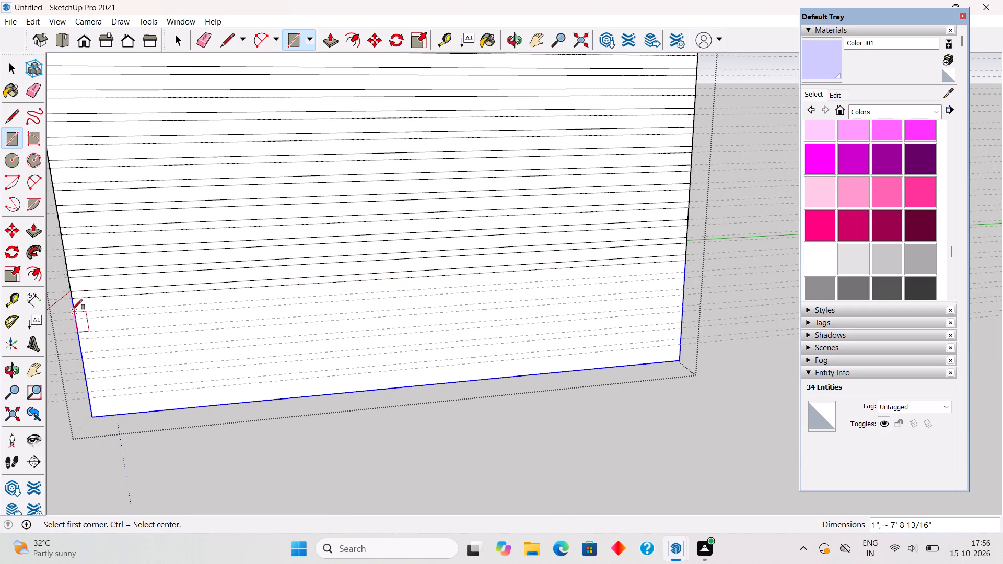
{"action": "left_click", "coordinate": [72, 310]}
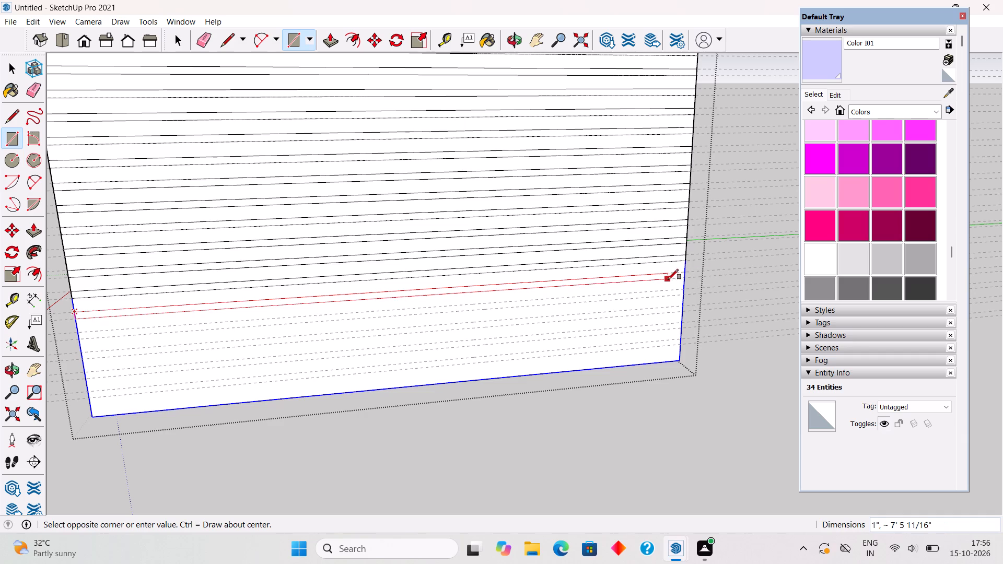
{"action": "left_click", "coordinate": [685, 279]}
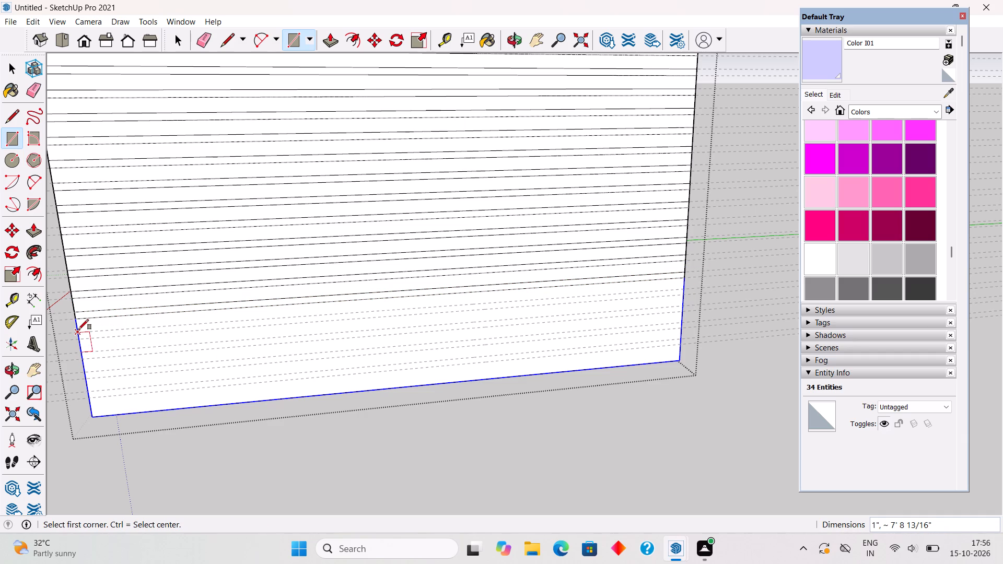
{"action": "left_click", "coordinate": [78, 330]}
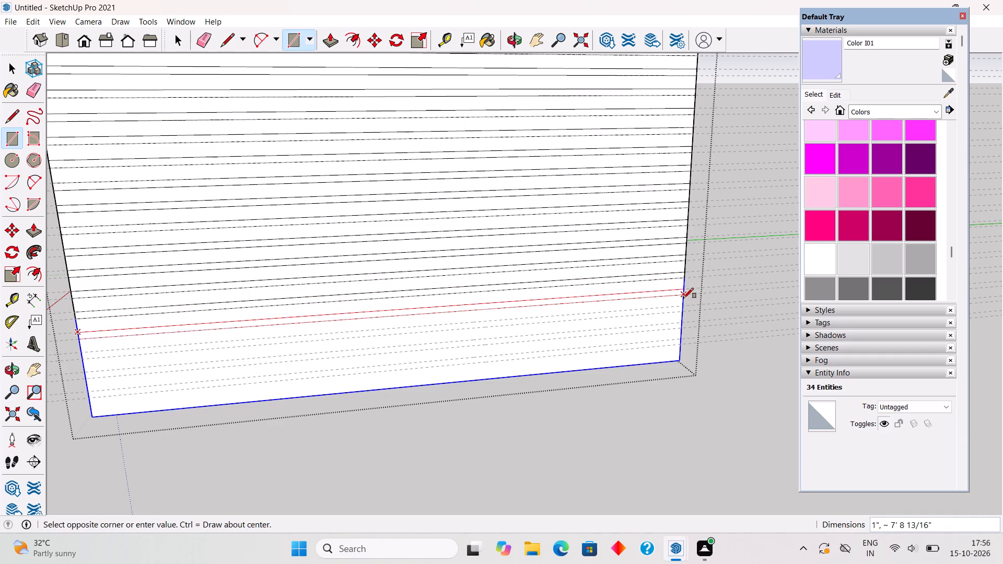
{"action": "left_click", "coordinate": [683, 298]}
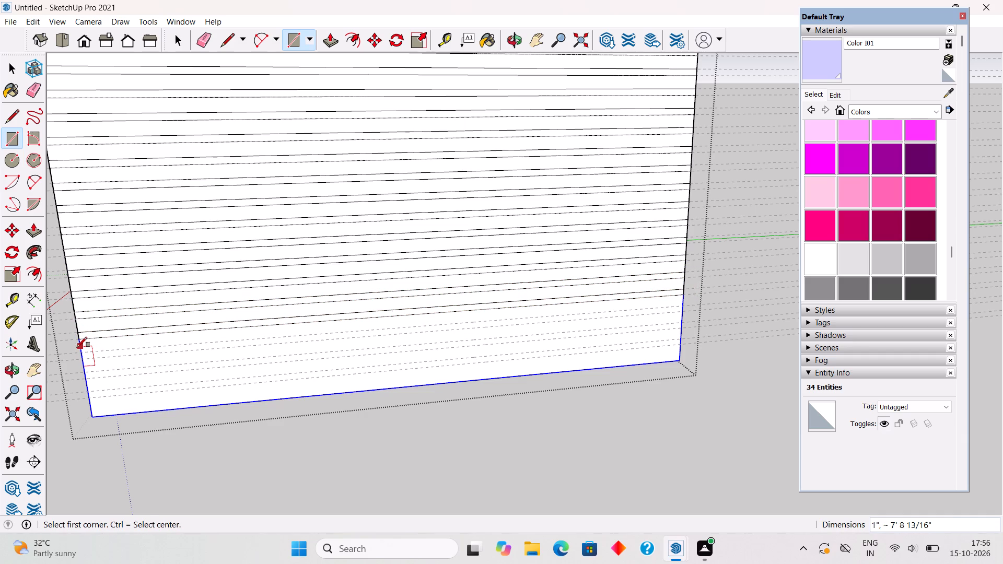
{"action": "left_click", "coordinate": [81, 354]}
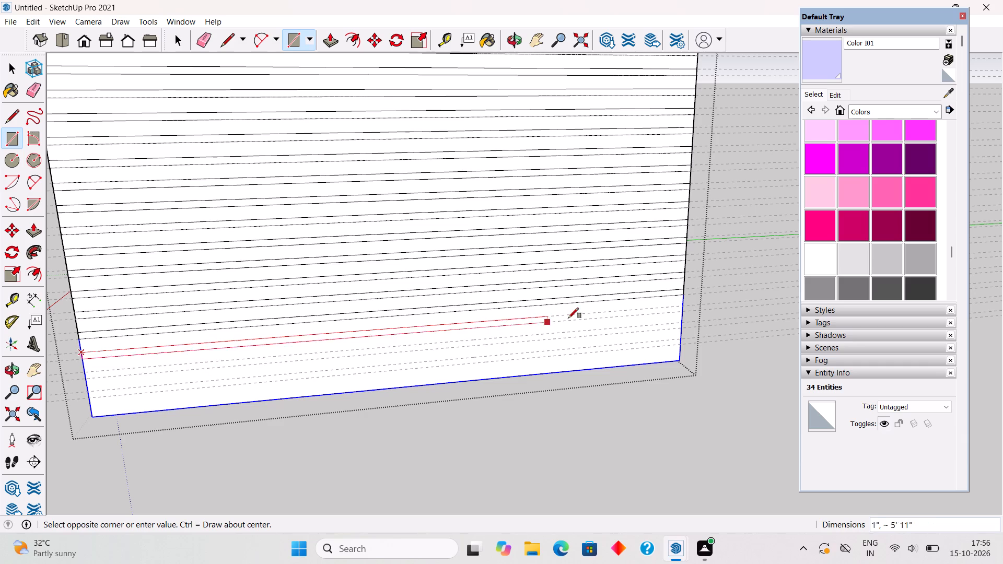
{"action": "left_click", "coordinate": [681, 314]}
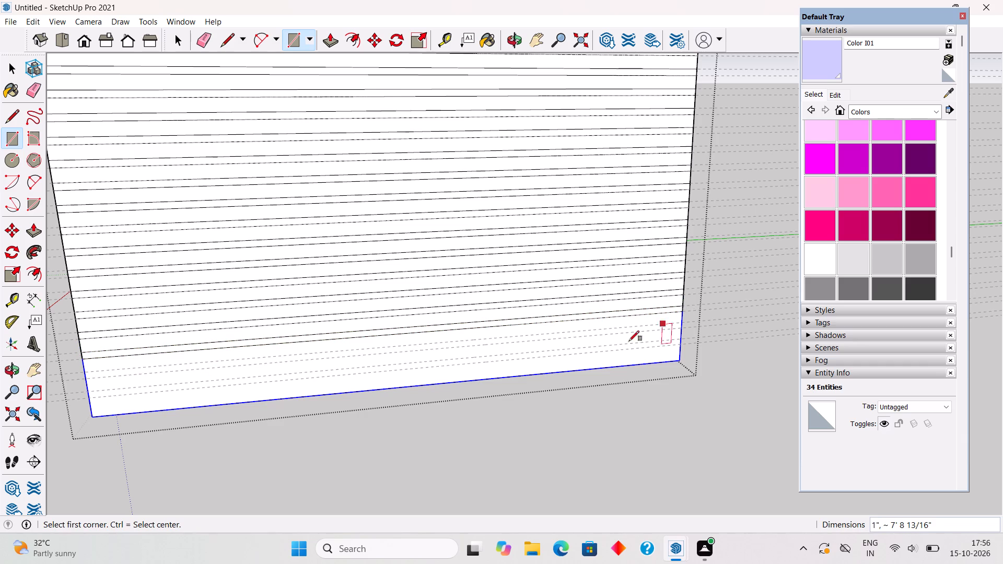
{"action": "left_click", "coordinate": [85, 371]}
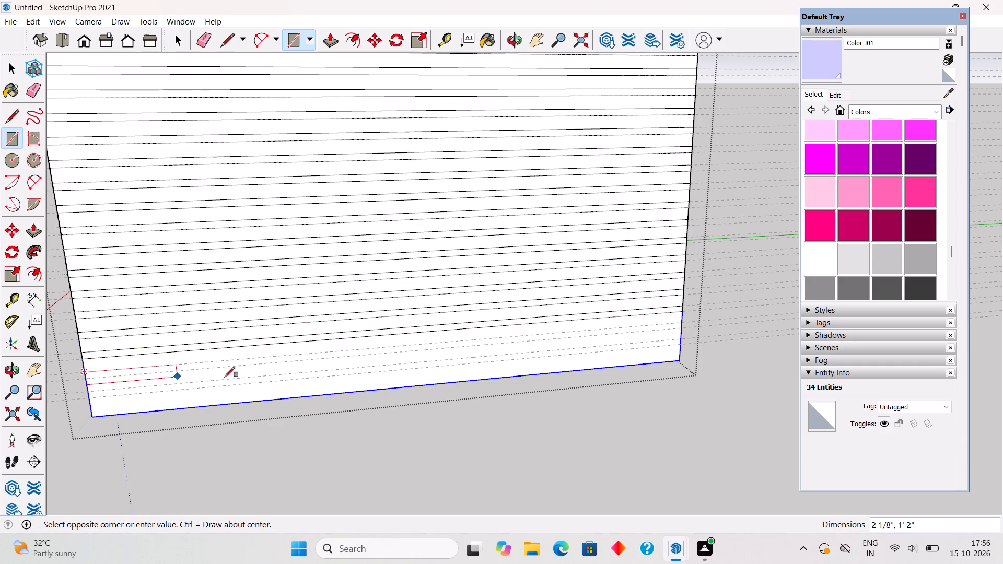
{"action": "left_click", "coordinate": [683, 331]}
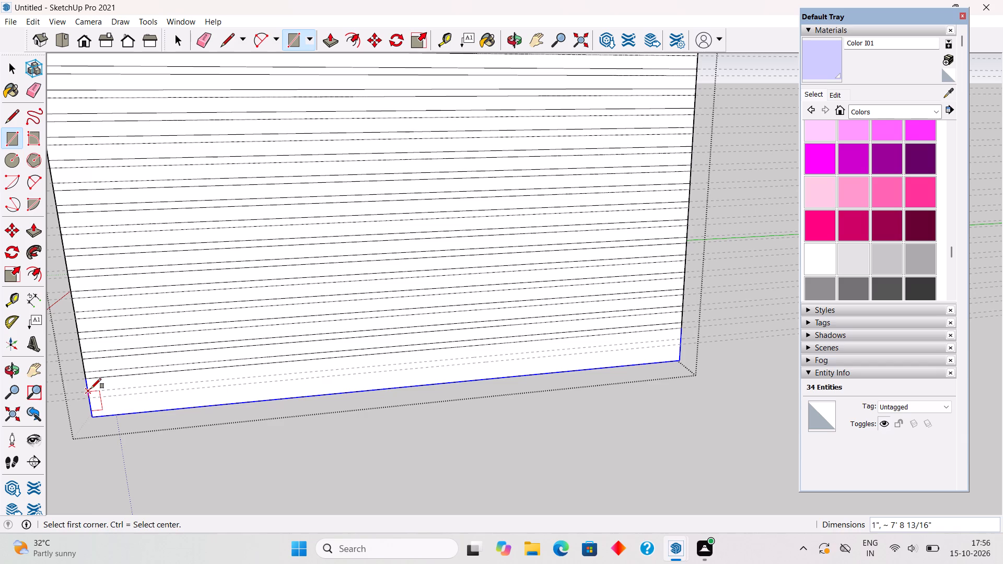
{"action": "left_click", "coordinate": [91, 389]}
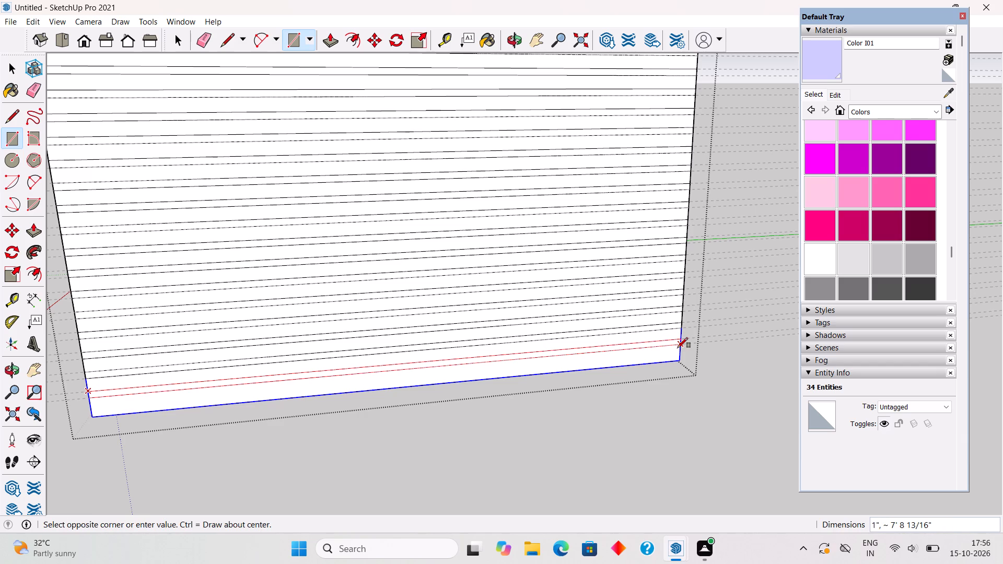
{"action": "left_click", "coordinate": [679, 348]}
Draw one more full-width rectangle in the space between the lowest strip and the wall's bottom edge.
{"action": "scroll", "coordinate": [415, 454], "scroll_direction": "up", "scroll_amount": 2}
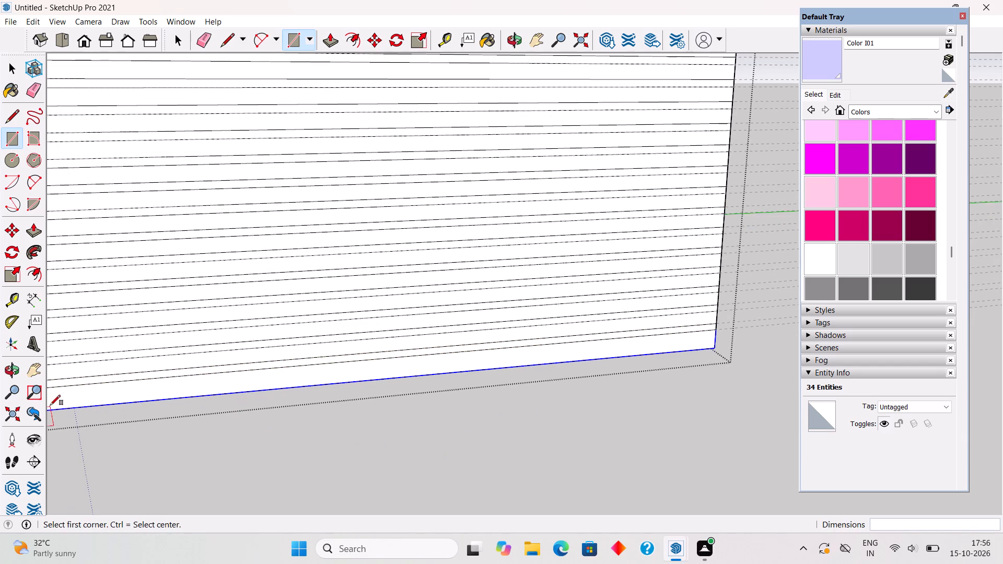
{"action": "scroll", "coordinate": [76, 396], "scroll_direction": "down", "scroll_amount": 12}
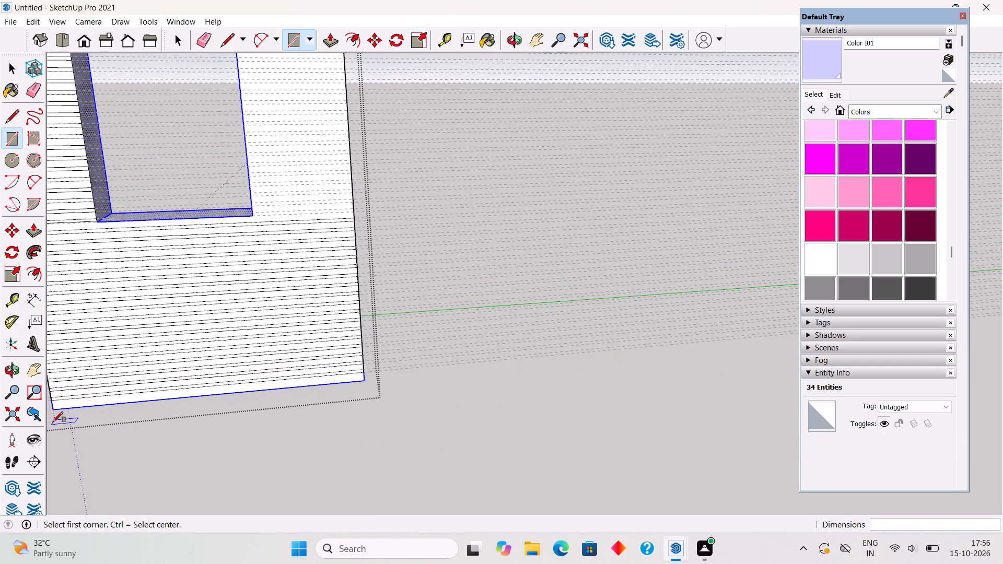
{"action": "scroll", "coordinate": [48, 402], "scroll_direction": "up", "scroll_amount": 18}
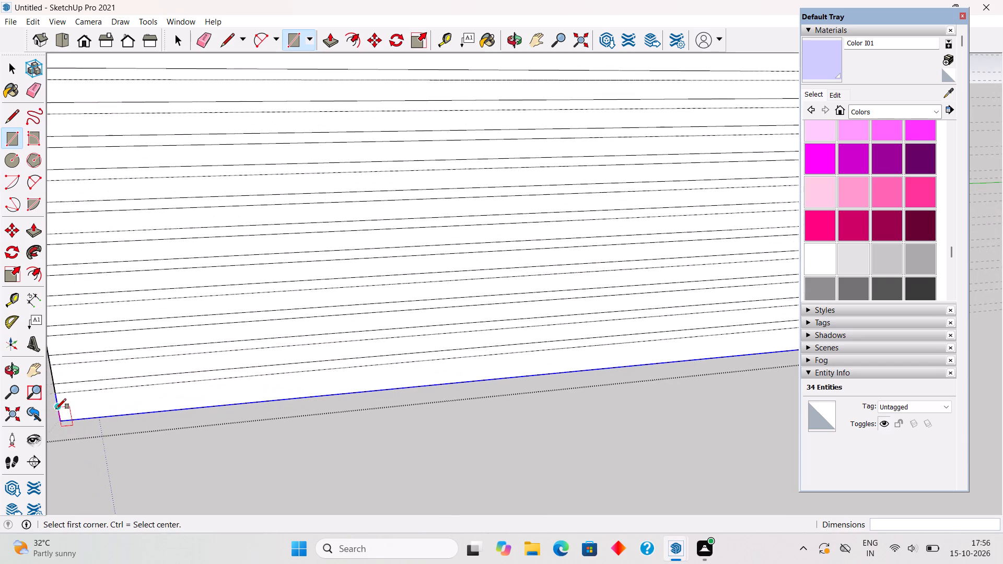
{"action": "left_click", "coordinate": [60, 406]}
{"action": "scroll", "coordinate": [87, 403], "scroll_direction": "down", "scroll_amount": 12}
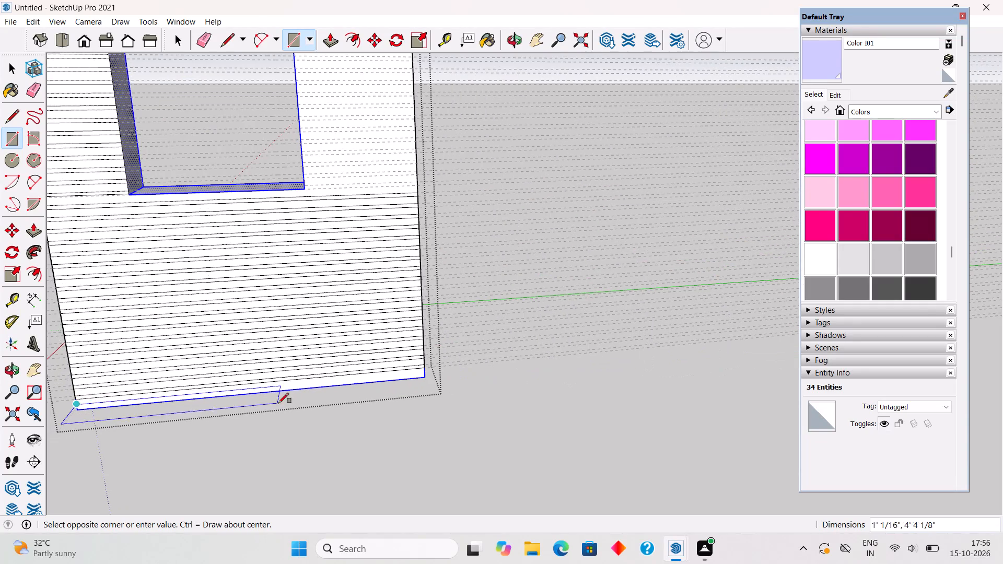
{"action": "scroll", "coordinate": [396, 402], "scroll_direction": "up", "scroll_amount": 3}
{"action": "scroll", "coordinate": [432, 365], "scroll_direction": "up", "scroll_amount": 11}
{"action": "left_click", "coordinate": [428, 375]}
Draw five 1" by 2' 6" rectangles between guide pairs from the window opening's right edge to the wall's right edge, starting at the opening's top.
{"action": "scroll", "coordinate": [430, 379], "scroll_direction": "down", "scroll_amount": 2}
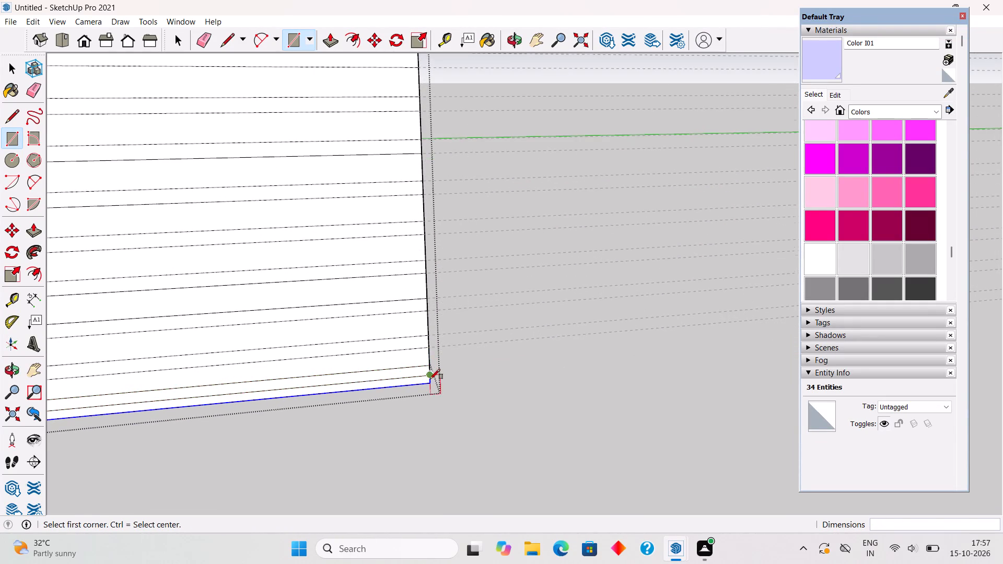
{"action": "scroll", "coordinate": [430, 379], "scroll_direction": "down", "scroll_amount": 20}
{"action": "scroll", "coordinate": [430, 379], "scroll_direction": "down", "scroll_amount": 6}
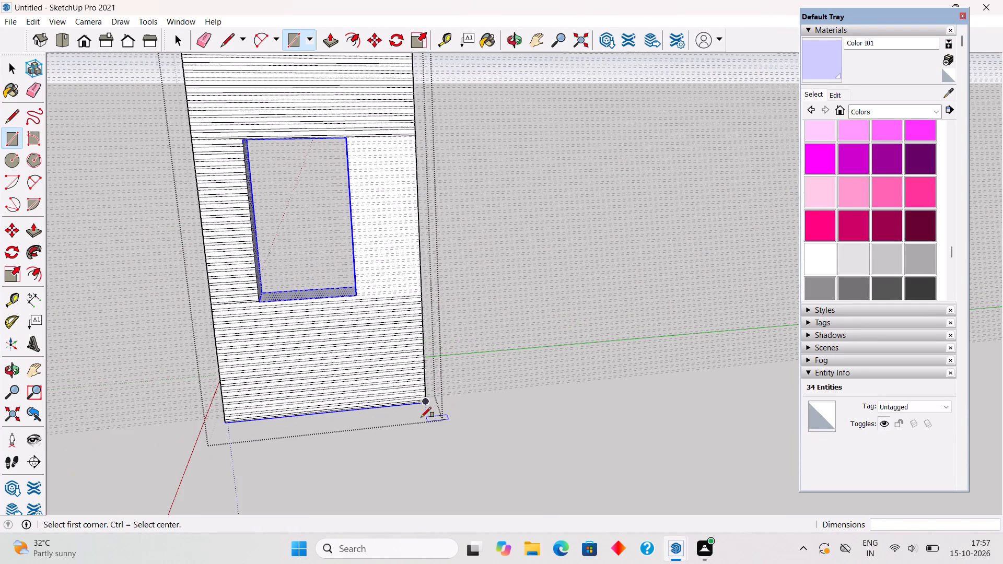
{"action": "scroll", "coordinate": [421, 417], "scroll_direction": "down", "scroll_amount": 3}
{"action": "scroll", "coordinate": [325, 172], "scroll_direction": "up", "scroll_amount": 4}
{"action": "scroll", "coordinate": [380, 169], "scroll_direction": "up", "scroll_amount": 6}
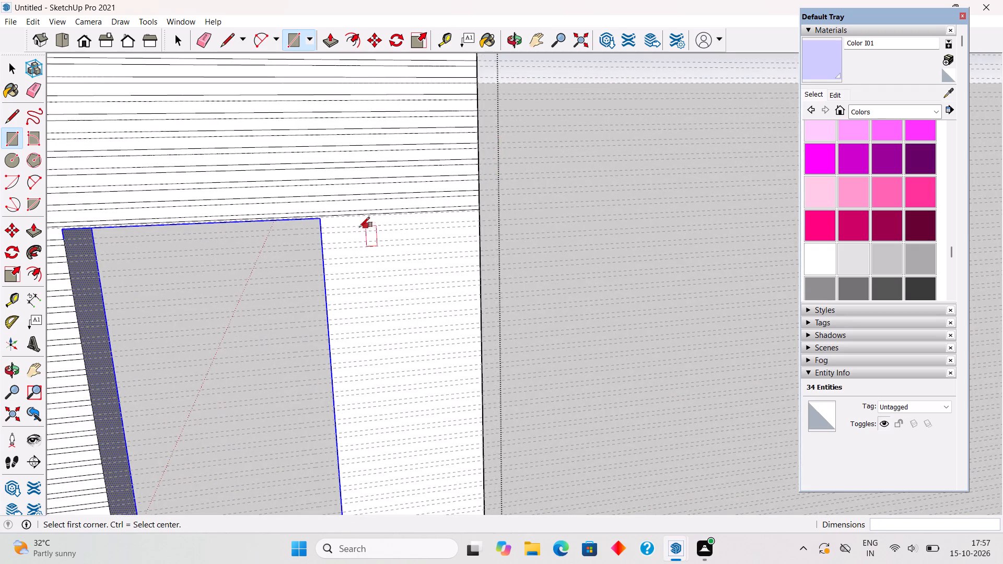
{"action": "left_click", "coordinate": [323, 227]}
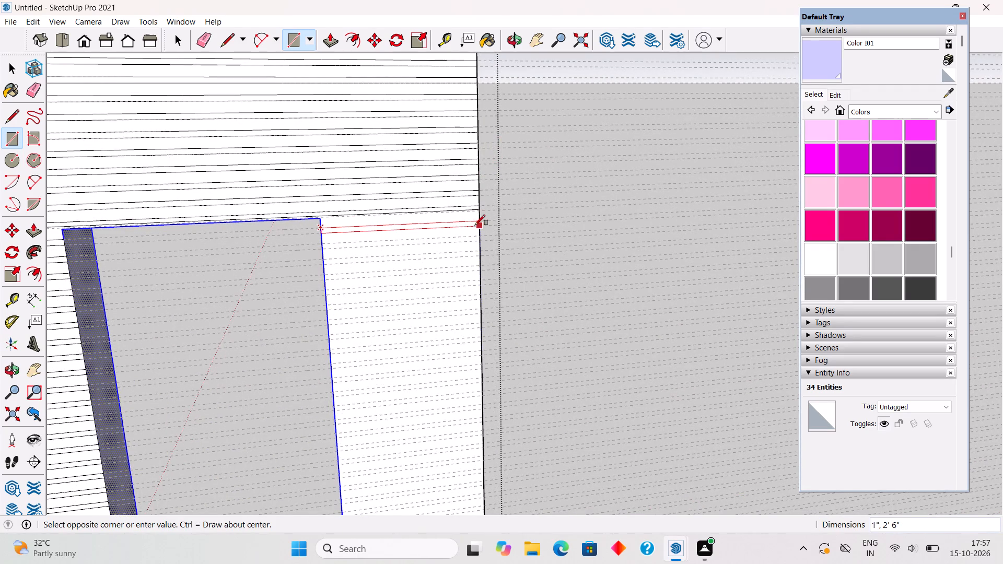
{"action": "left_click", "coordinate": [476, 225]}
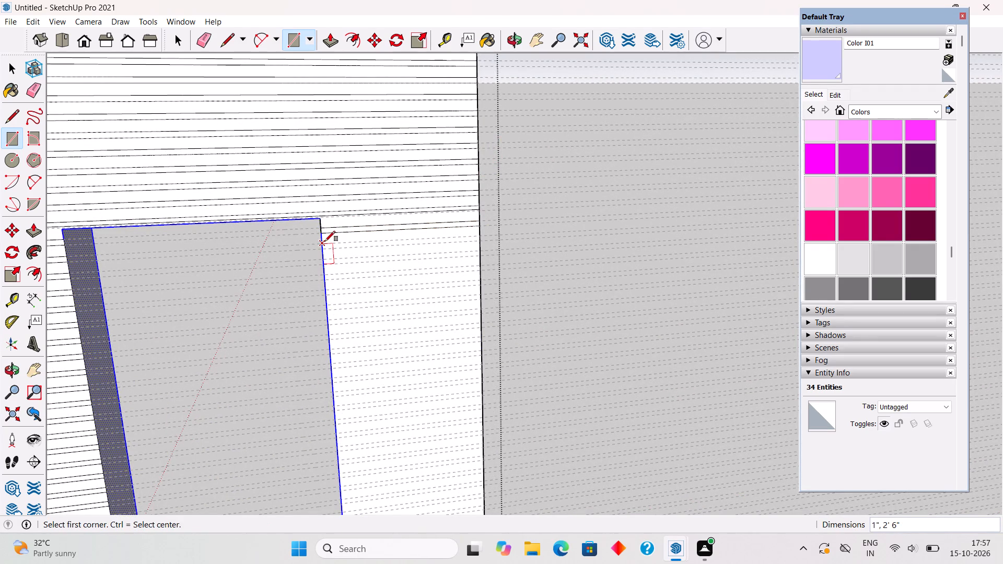
{"action": "left_click", "coordinate": [325, 241]}
{"action": "left_click", "coordinate": [480, 241]}
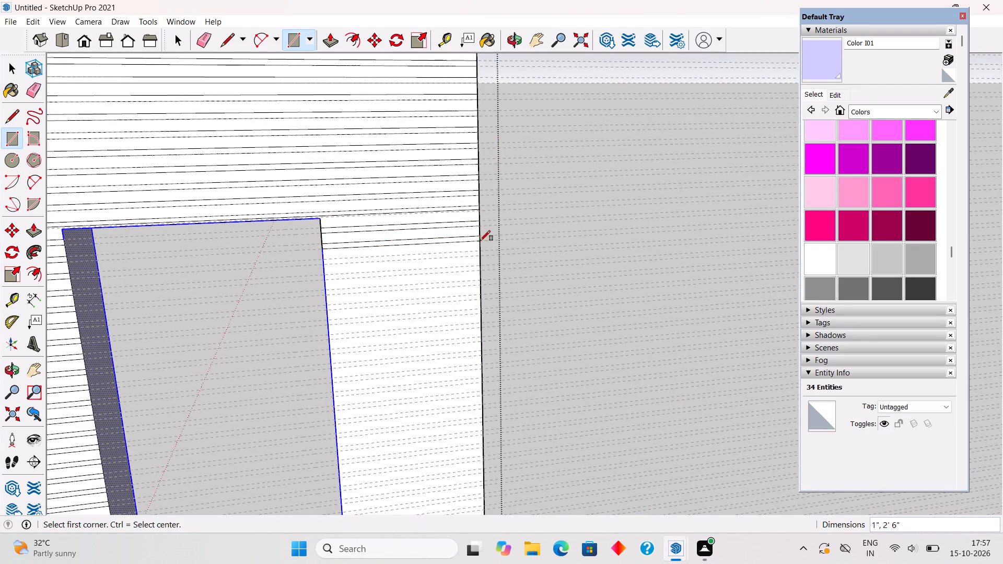
{"action": "left_click", "coordinate": [323, 256]}
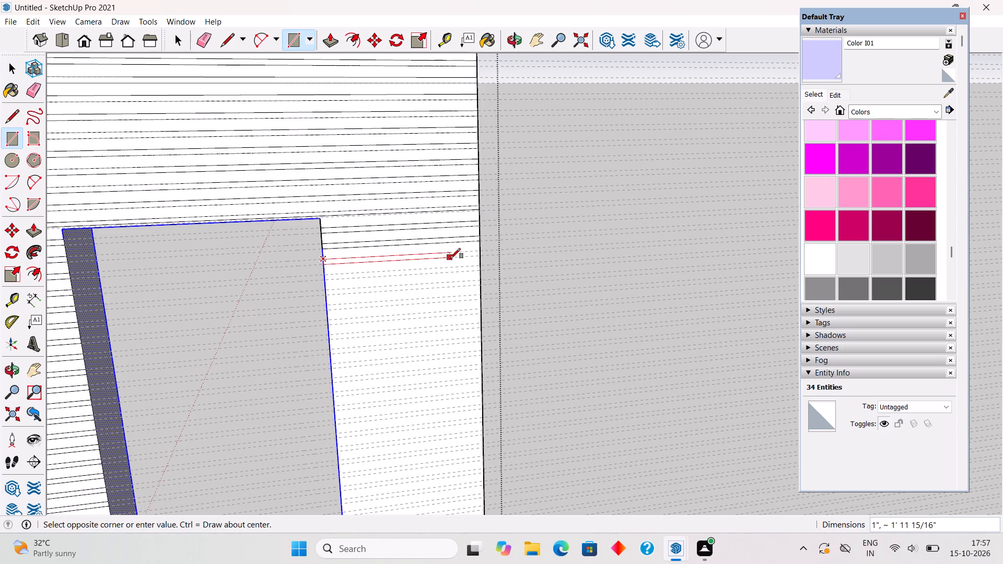
{"action": "left_click", "coordinate": [479, 256]}
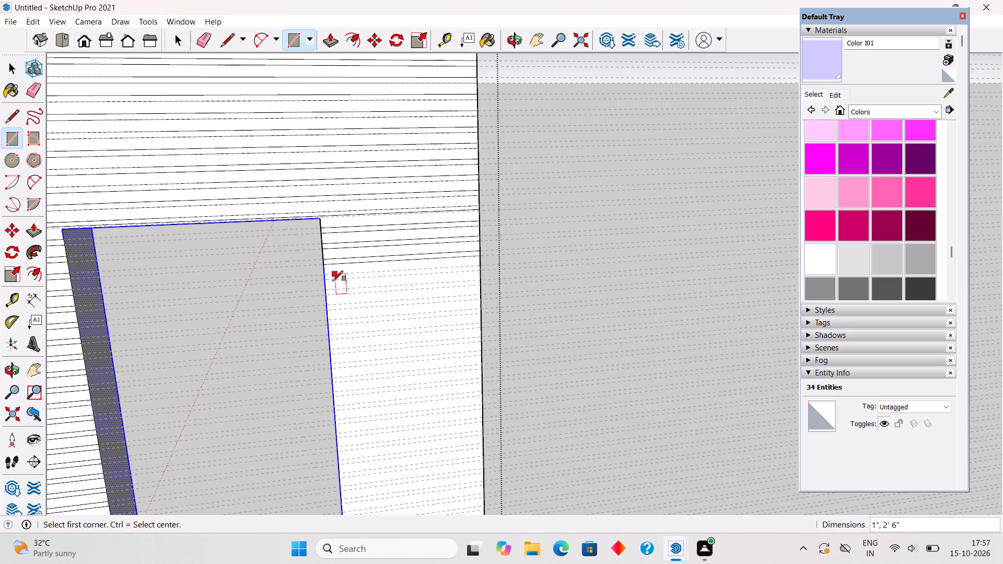
{"action": "left_click", "coordinate": [323, 277]}
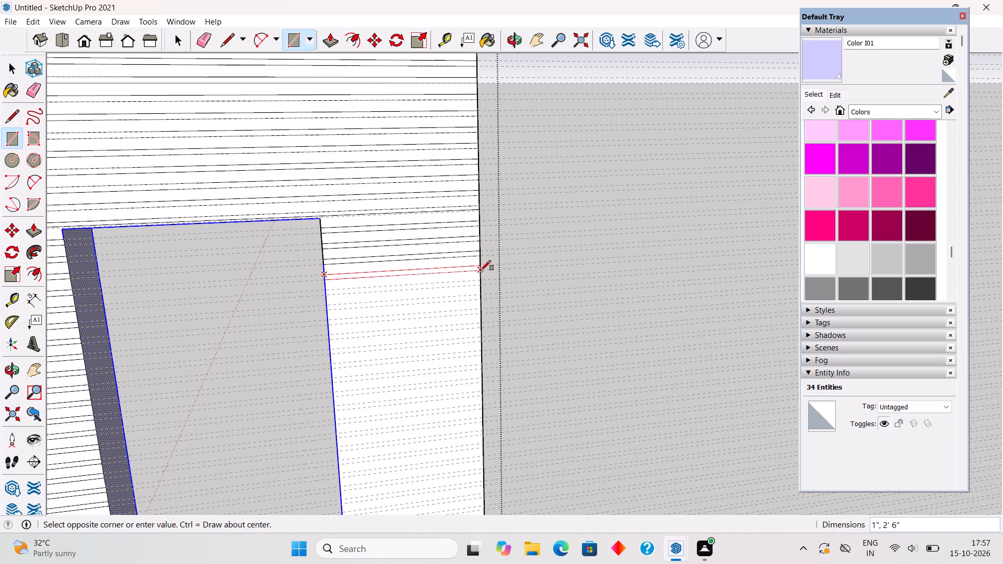
{"action": "left_click", "coordinate": [482, 271]}
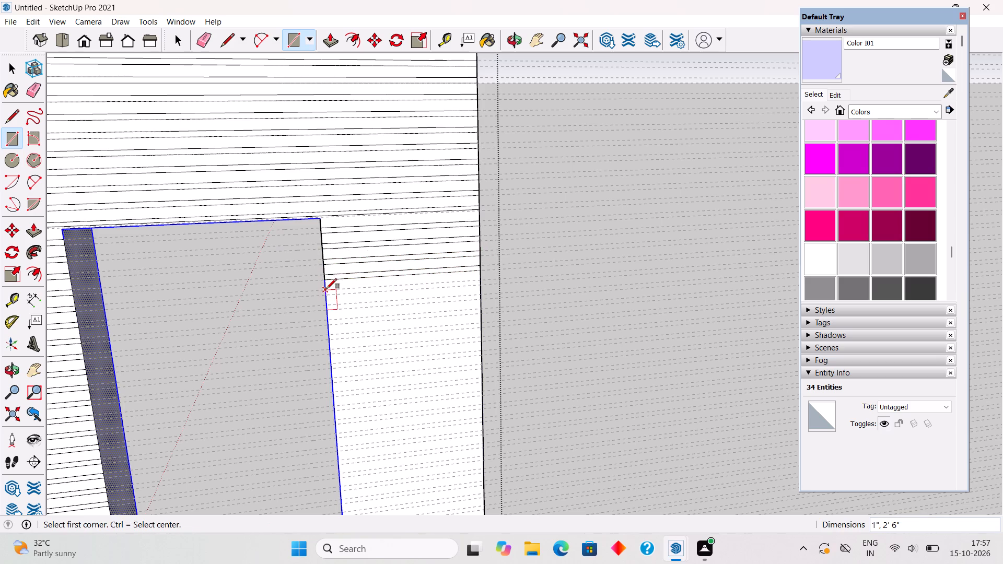
{"action": "left_click", "coordinate": [326, 289]}
{"action": "left_click", "coordinate": [481, 288]}
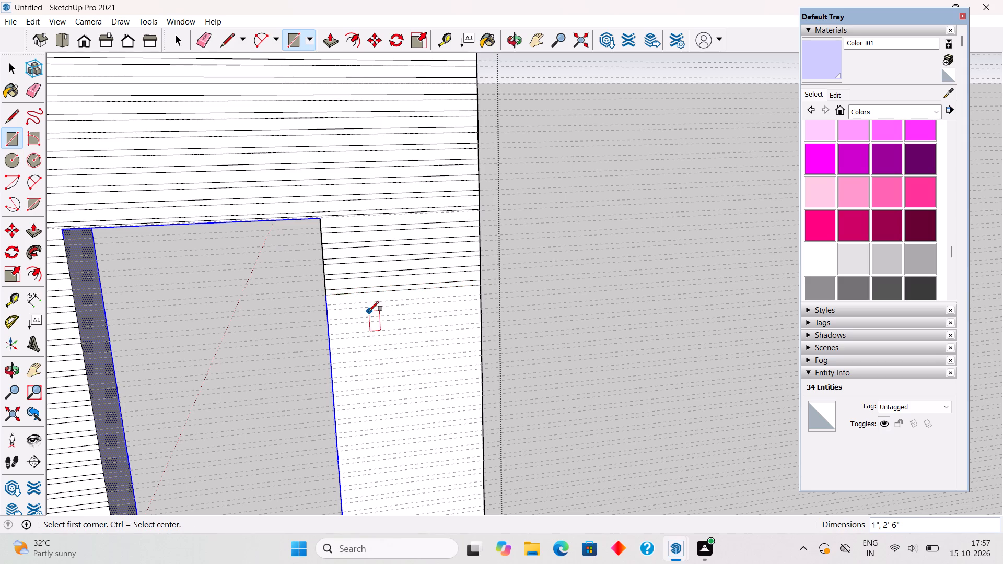
Draw six more rectangles, 2' 6" wide and mostly 1" high, between successive guide pairs from the window opening's right edge to the wall's right edge.
{"action": "left_click", "coordinate": [329, 303]}
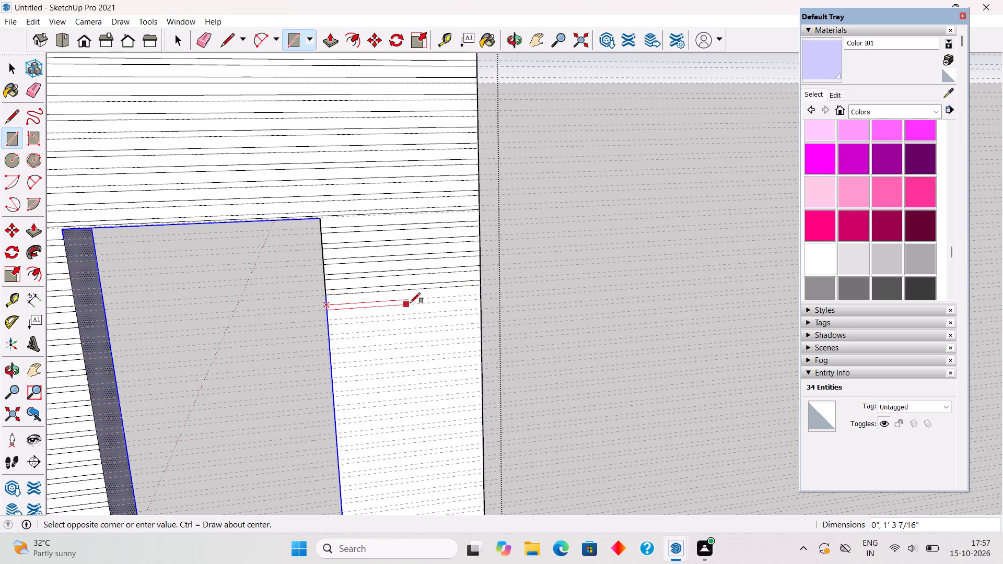
{"action": "left_click", "coordinate": [479, 301]}
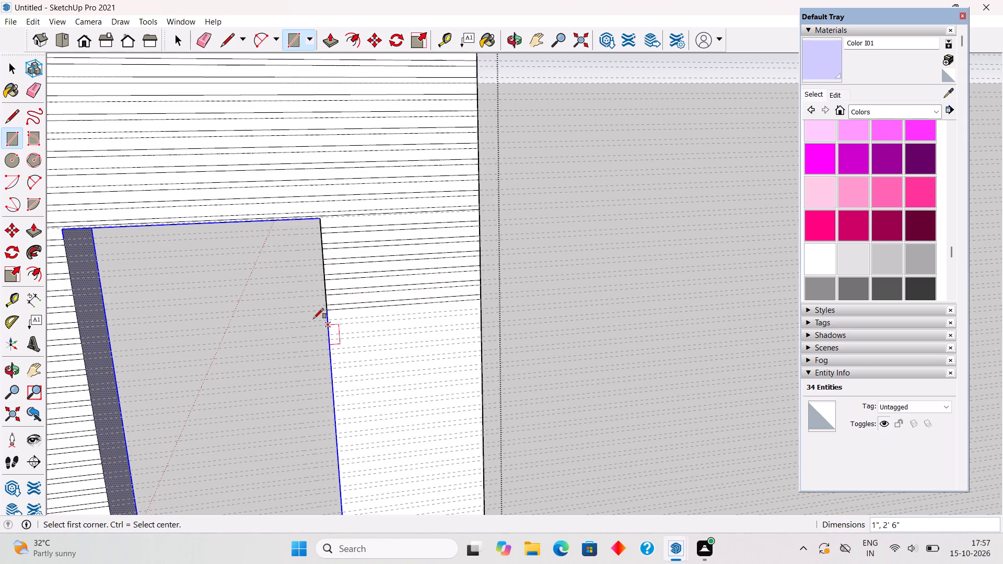
{"action": "left_click", "coordinate": [331, 319]}
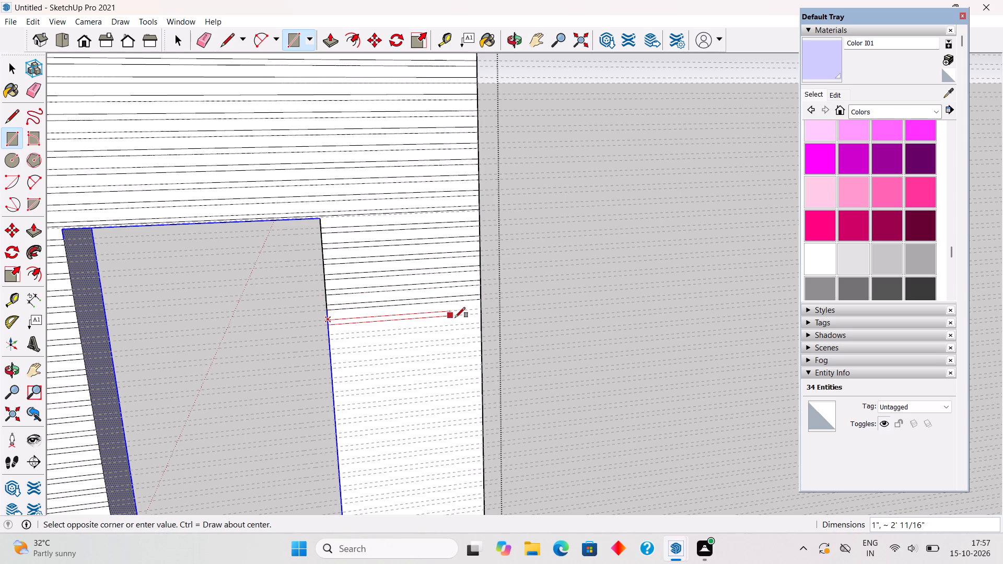
{"action": "left_click", "coordinate": [484, 316]}
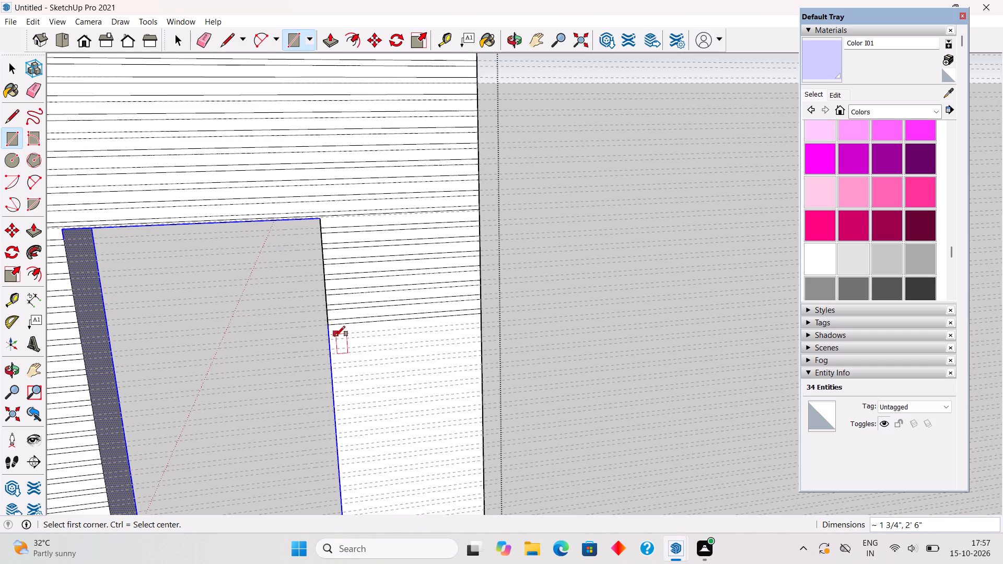
{"action": "left_click", "coordinate": [328, 334]}
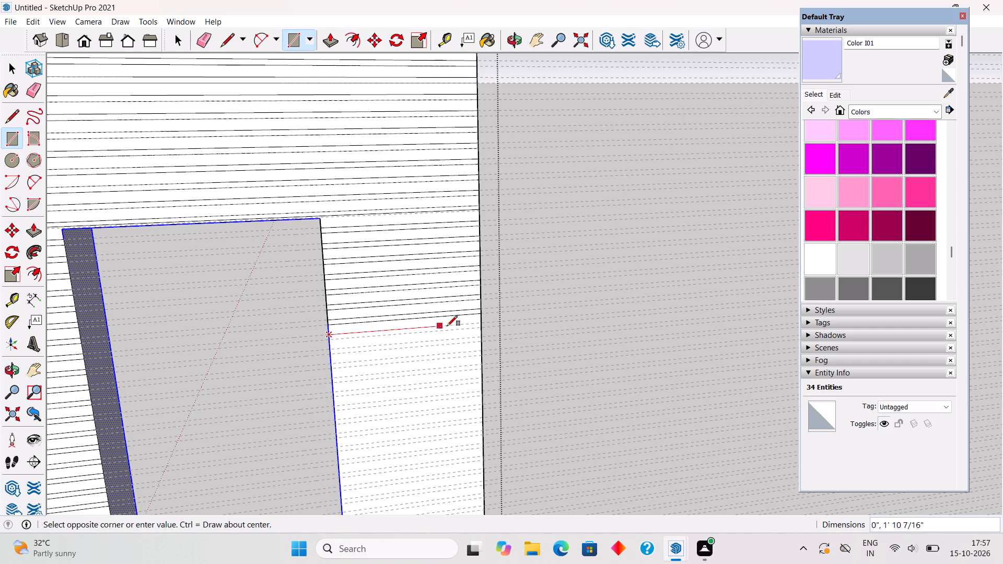
{"action": "left_click", "coordinate": [483, 327]}
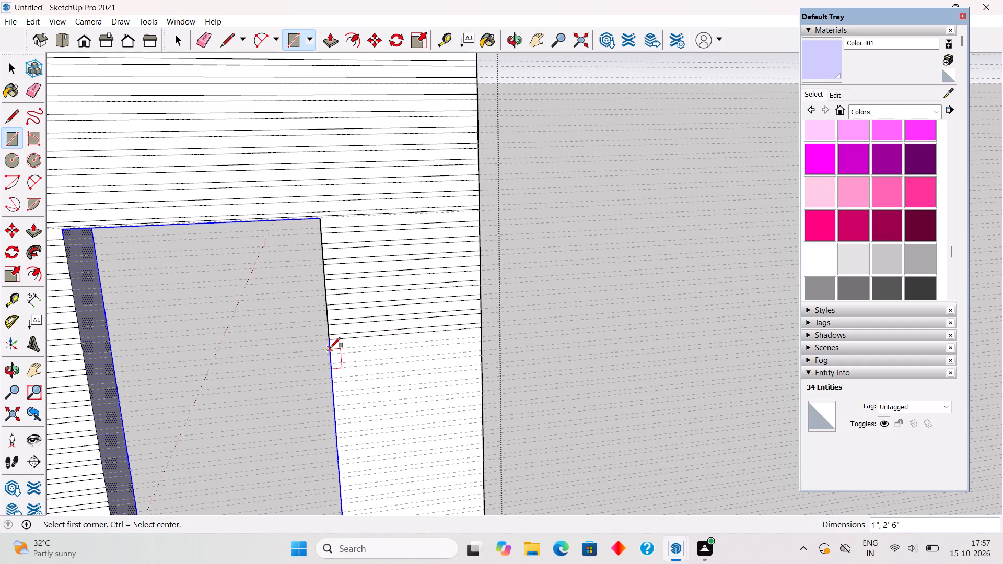
{"action": "left_click", "coordinate": [330, 348]}
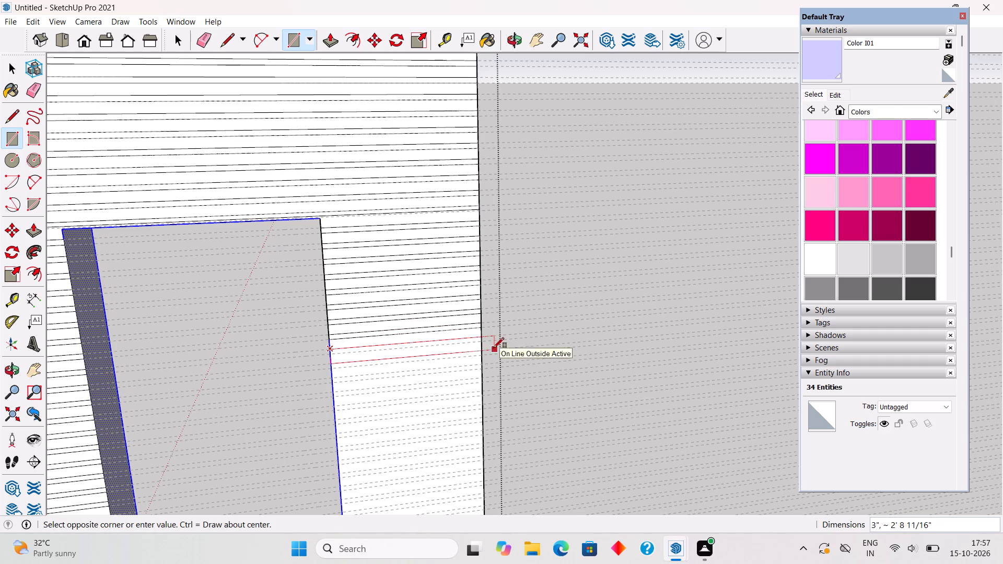
{"action": "left_click", "coordinate": [483, 345]}
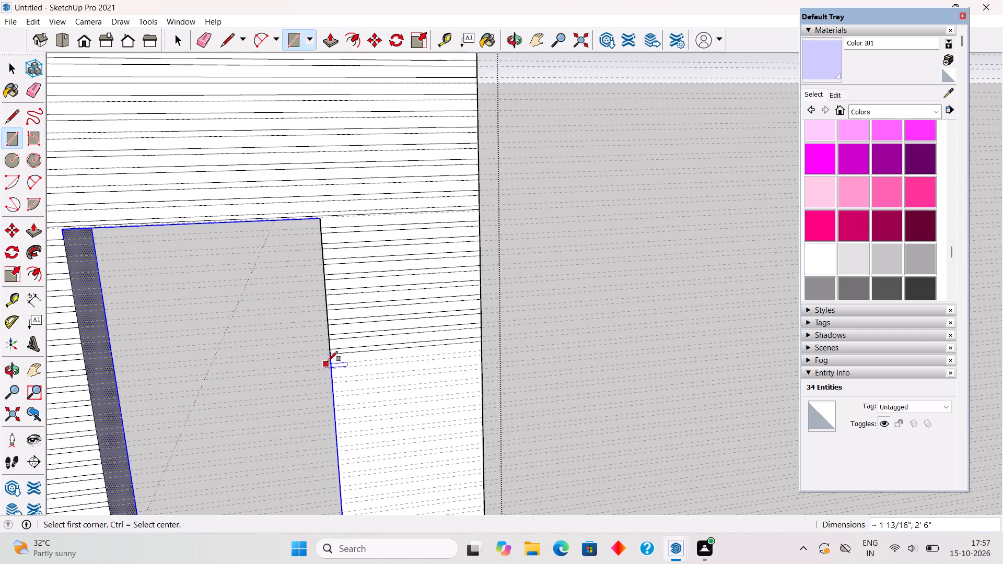
{"action": "left_click", "coordinate": [333, 363]}
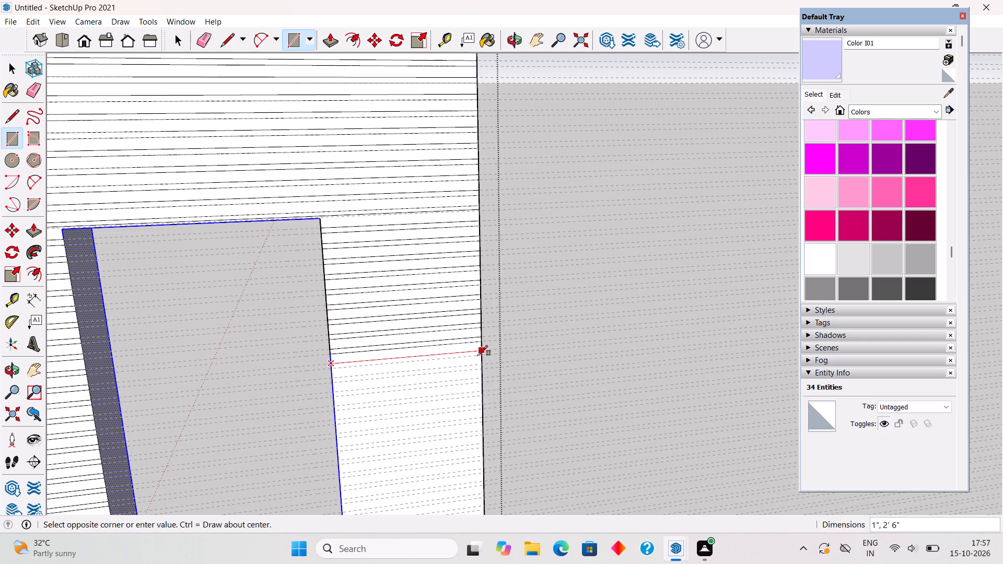
{"action": "left_click", "coordinate": [477, 358]}
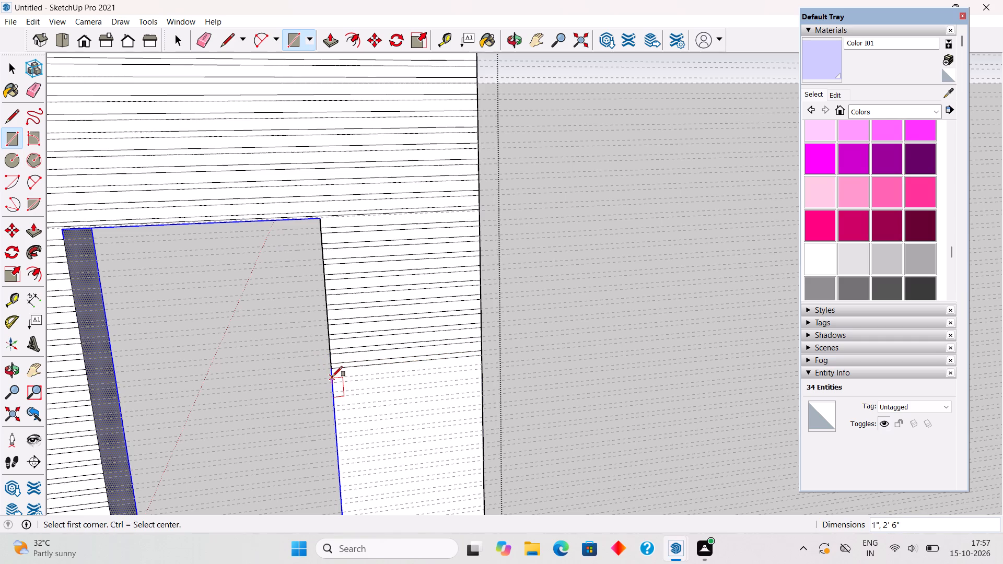
{"action": "left_click", "coordinate": [332, 377]}
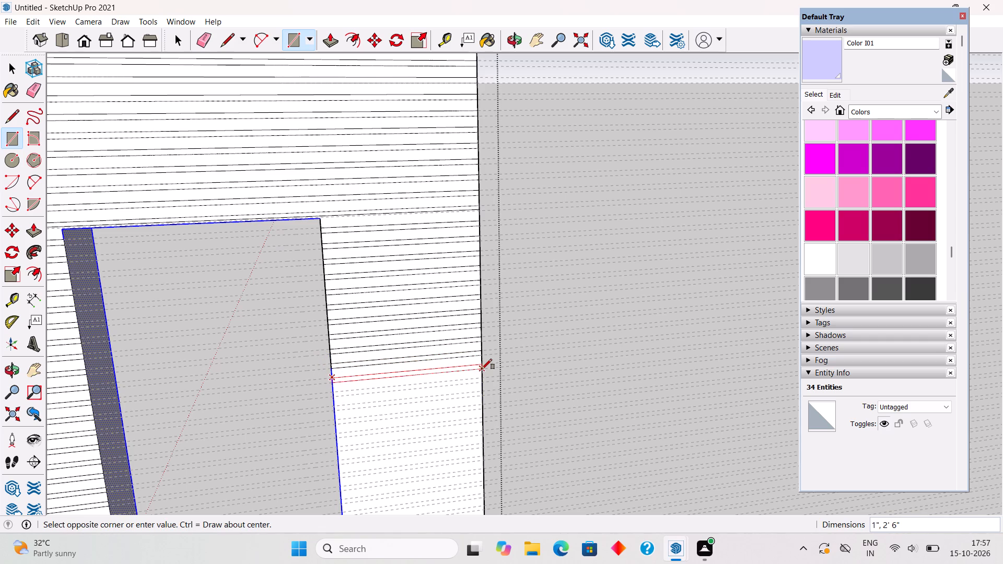
{"action": "left_click", "coordinate": [482, 369]}
Draw the next five 1" by 2' 6" rectangles between guide pairs beside the window opening, continuing downward to the wall's right edge.
{"action": "scroll", "coordinate": [460, 258], "scroll_direction": "down", "scroll_amount": 8}
{"action": "scroll", "coordinate": [496, 459], "scroll_direction": "up", "scroll_amount": 6}
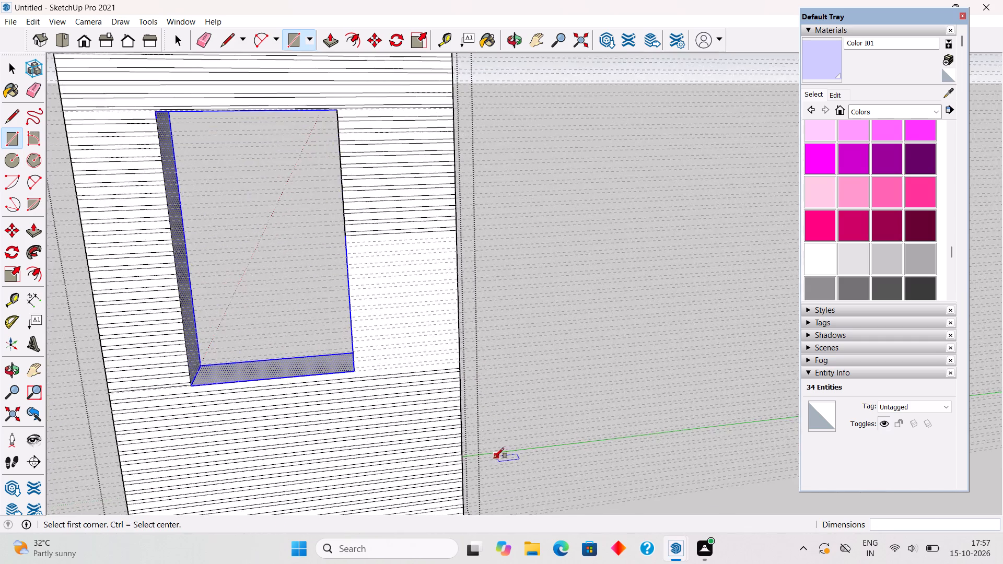
{"action": "scroll", "coordinate": [494, 458], "scroll_direction": "up", "scroll_amount": 4}
{"action": "scroll", "coordinate": [266, 137], "scroll_direction": "up", "scroll_amount": 4}
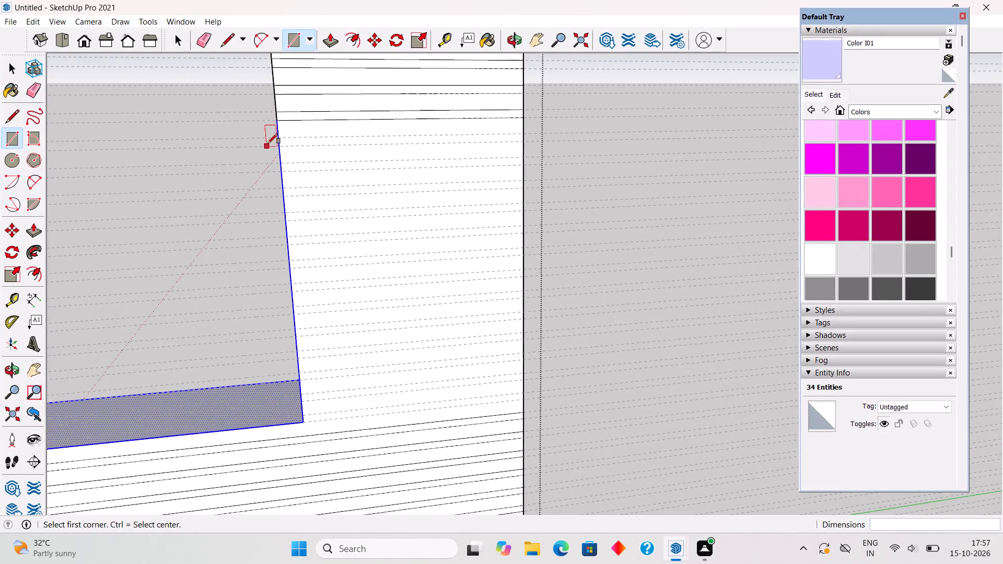
{"action": "left_click", "coordinate": [278, 139]}
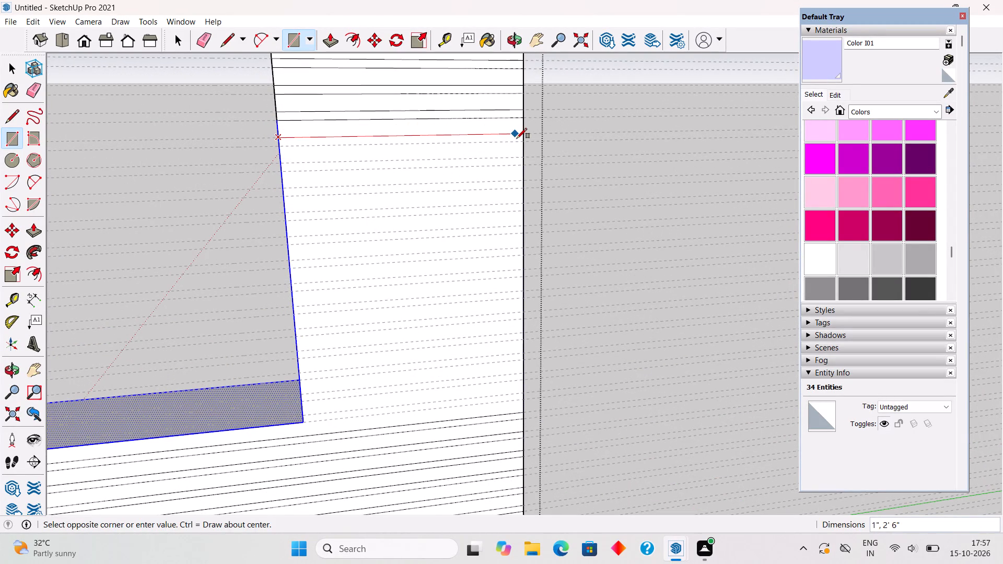
{"action": "left_click", "coordinate": [520, 143]}
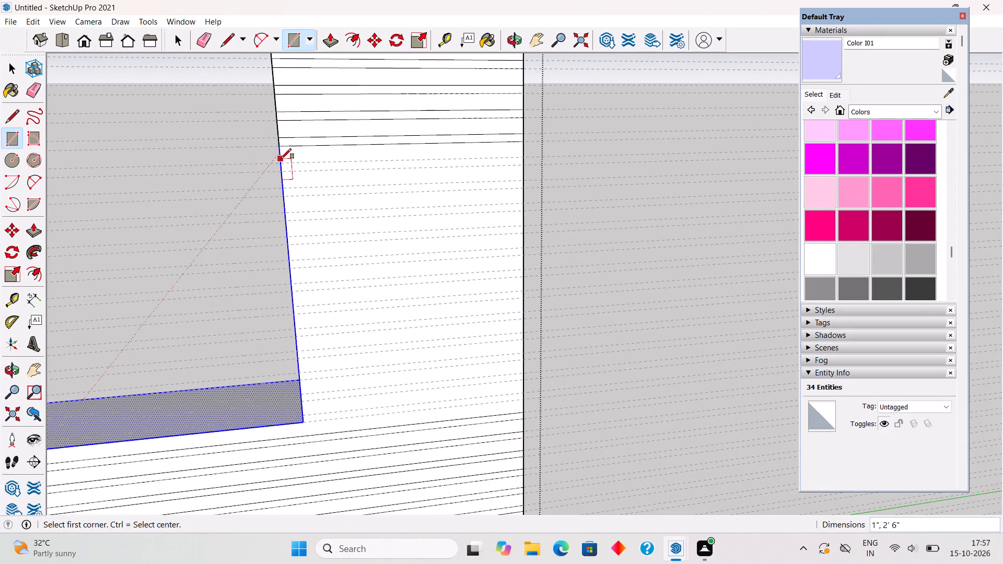
{"action": "left_click", "coordinate": [282, 162]}
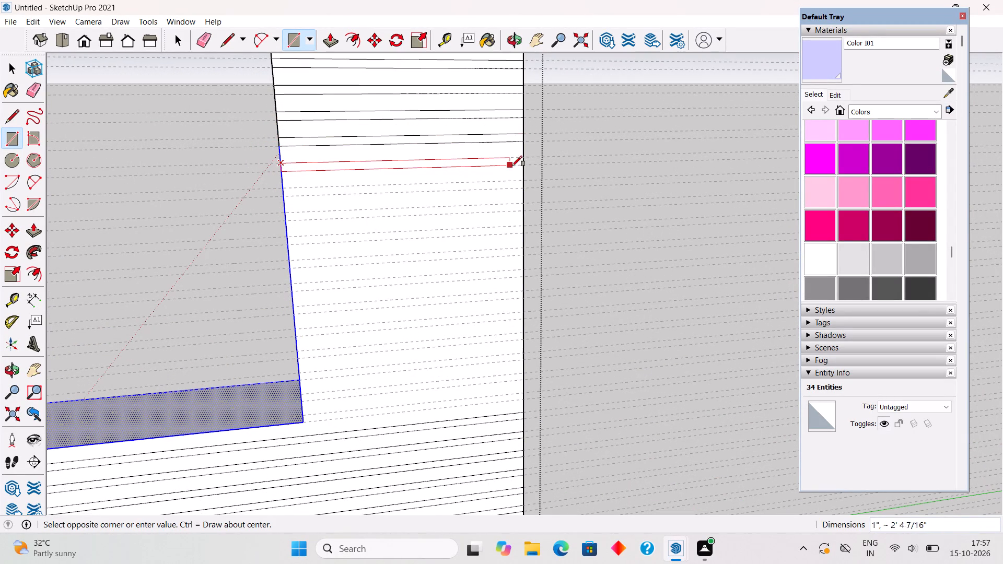
{"action": "left_click", "coordinate": [522, 166]}
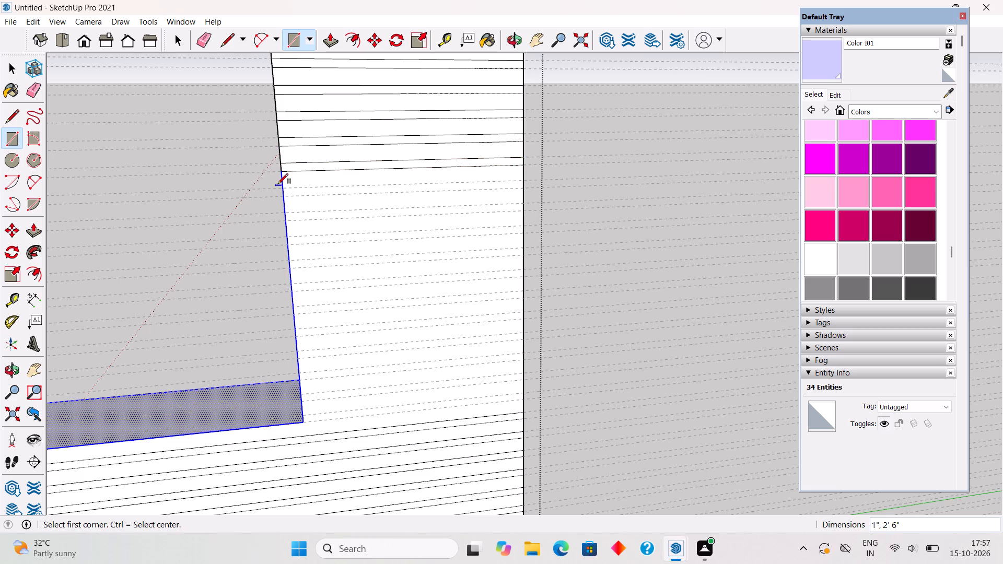
{"action": "left_click", "coordinate": [283, 186]}
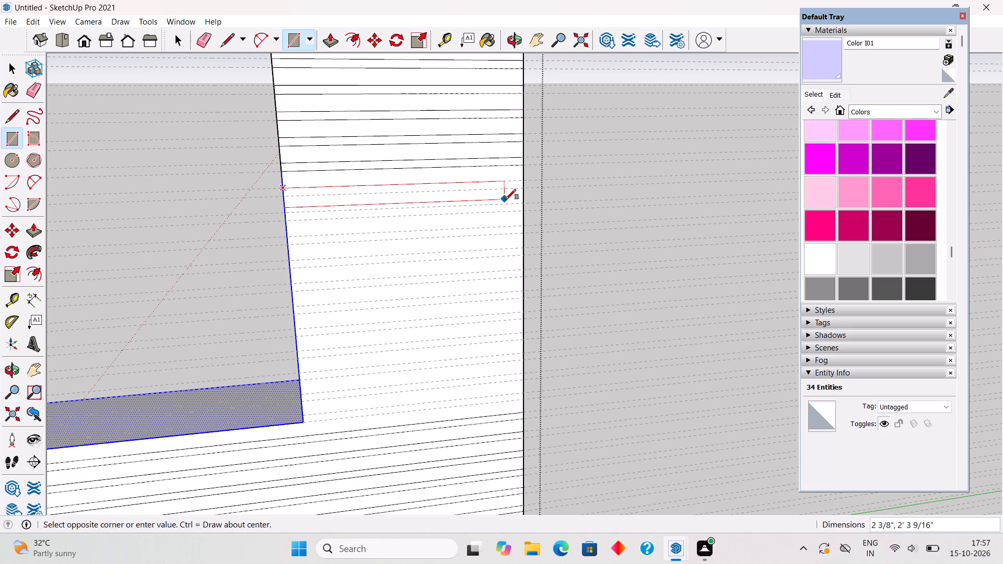
{"action": "left_click", "coordinate": [523, 190]}
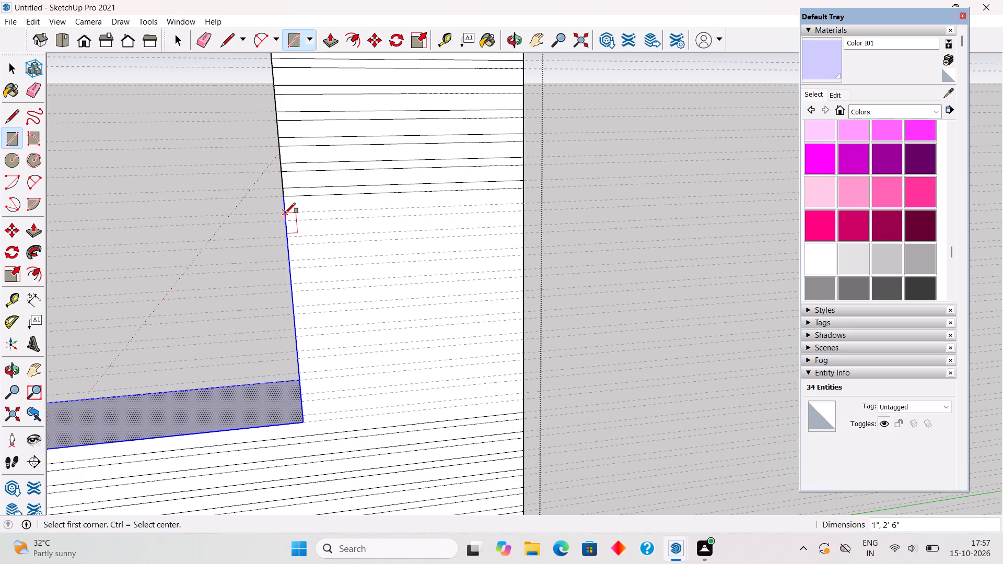
{"action": "left_click", "coordinate": [285, 213]}
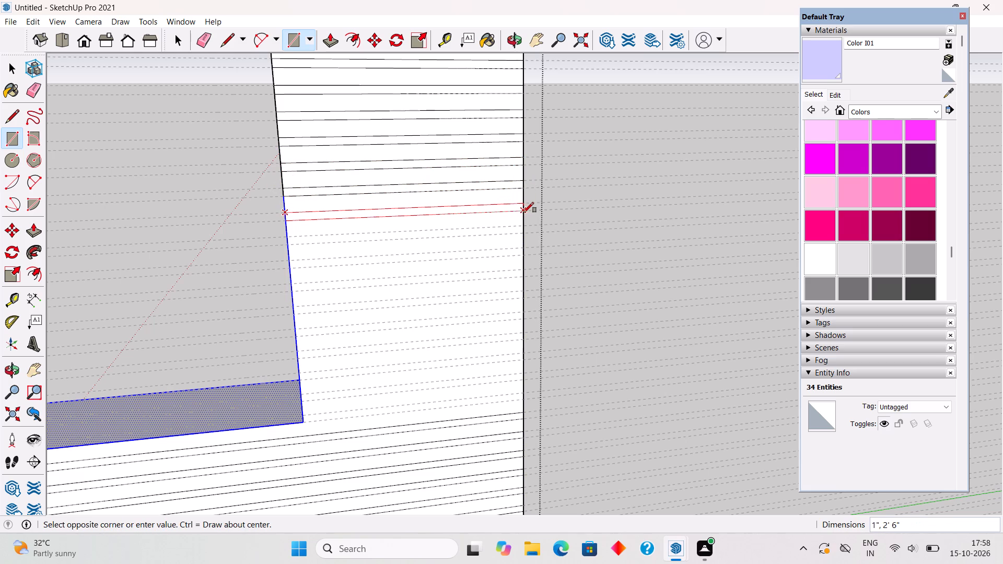
{"action": "left_click", "coordinate": [523, 213]}
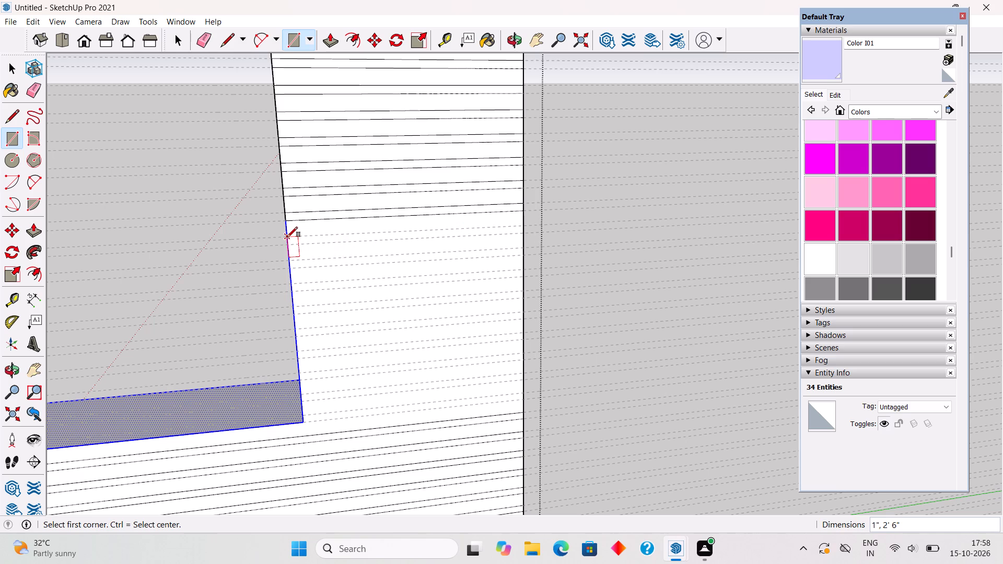
{"action": "left_click", "coordinate": [286, 238]}
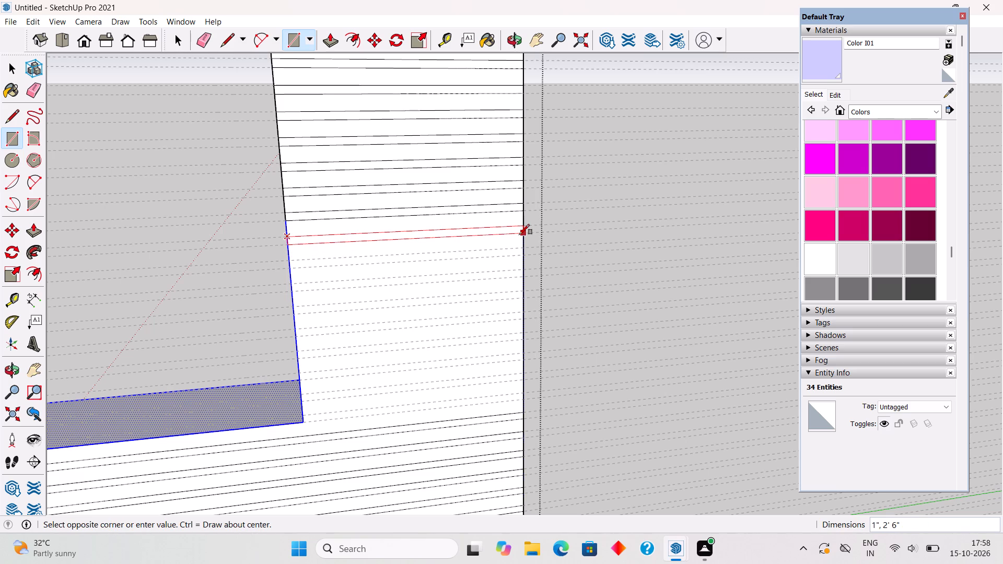
{"action": "left_click", "coordinate": [521, 234]}
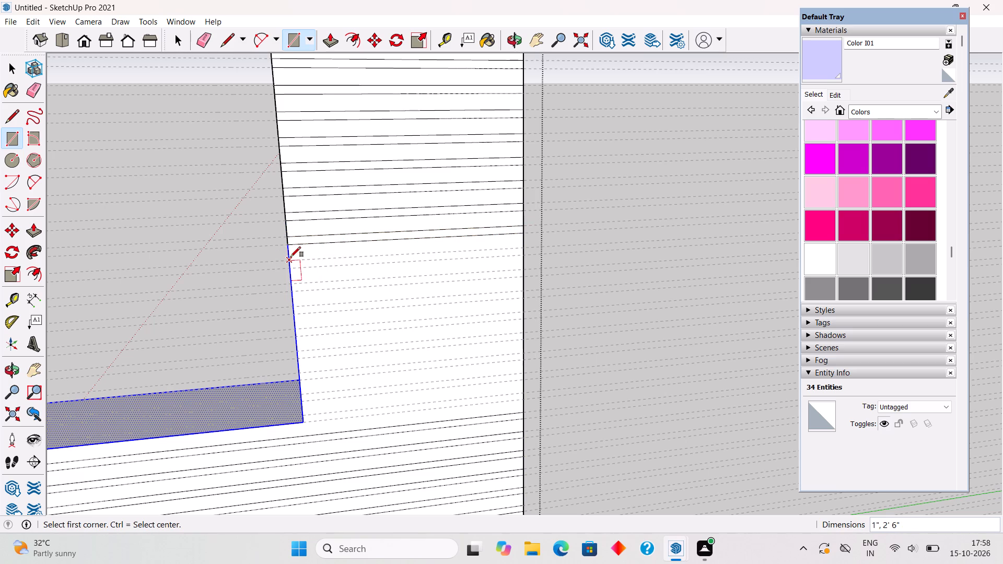
Draw seven more 1" by 2' 6" rectangles between guide pairs right of the window opening, stopping one guide pair above its bottom corner.
{"action": "left_click_drag", "start_coordinate": [290, 257], "coordinate": [296, 258]}
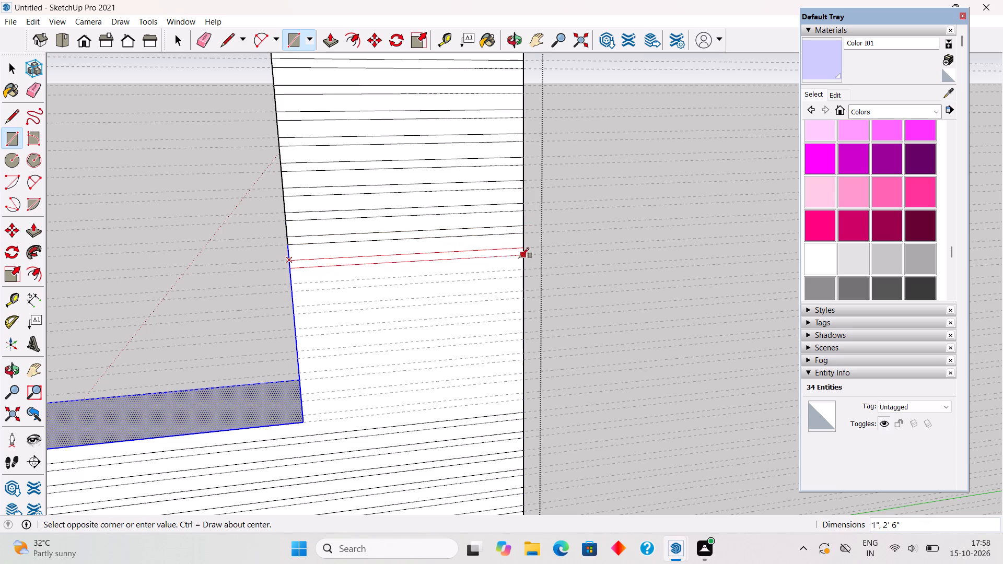
{"action": "left_click", "coordinate": [523, 256]}
{"action": "left_click", "coordinate": [291, 283]}
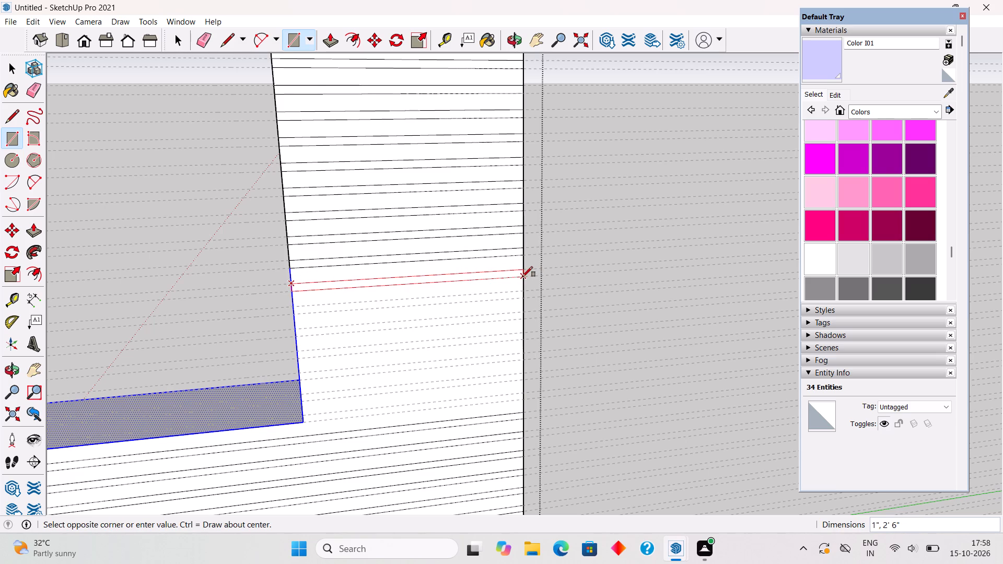
{"action": "left_click", "coordinate": [522, 277]}
{"action": "left_click", "coordinate": [294, 306]}
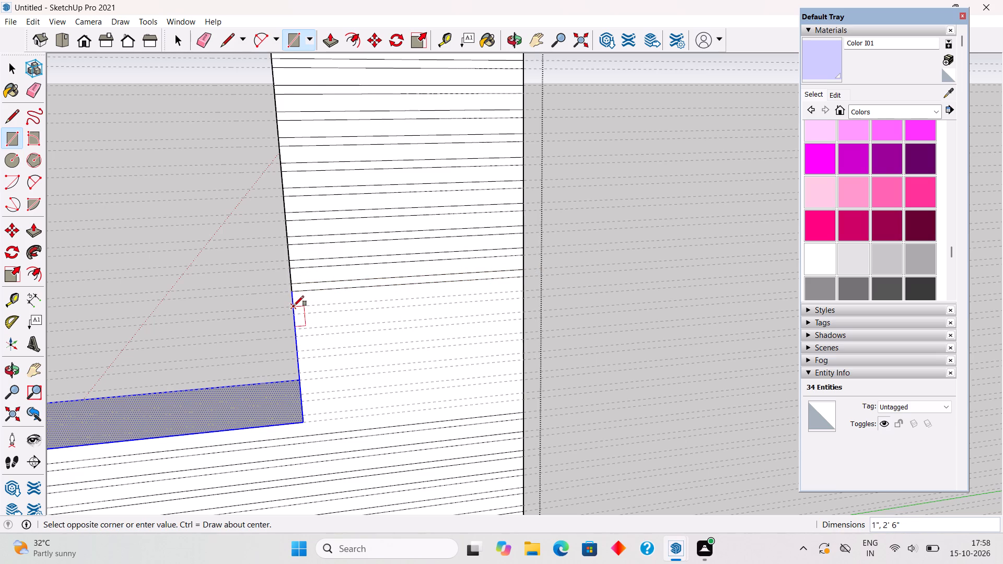
{"action": "left_click", "coordinate": [521, 298]}
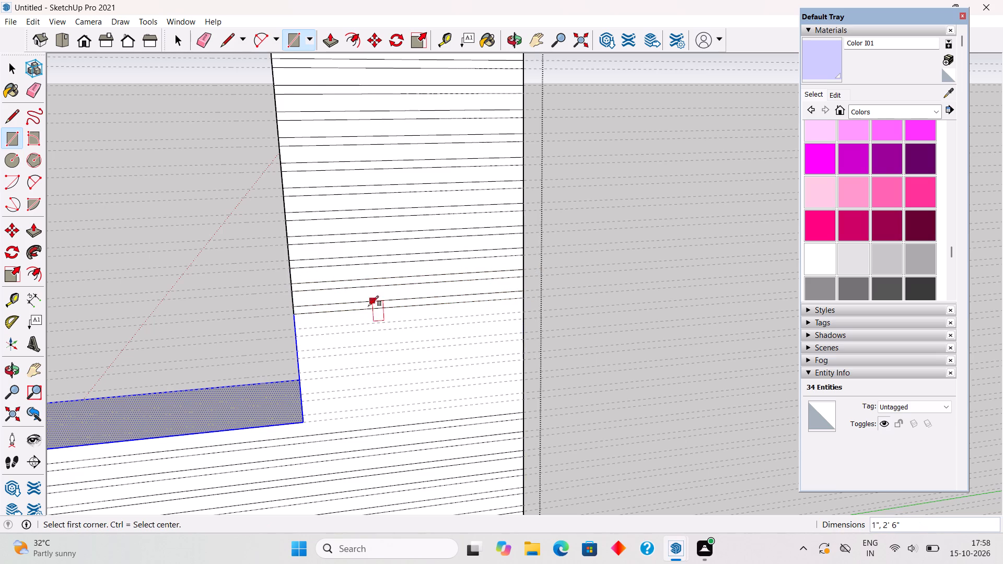
{"action": "left_click", "coordinate": [295, 327]}
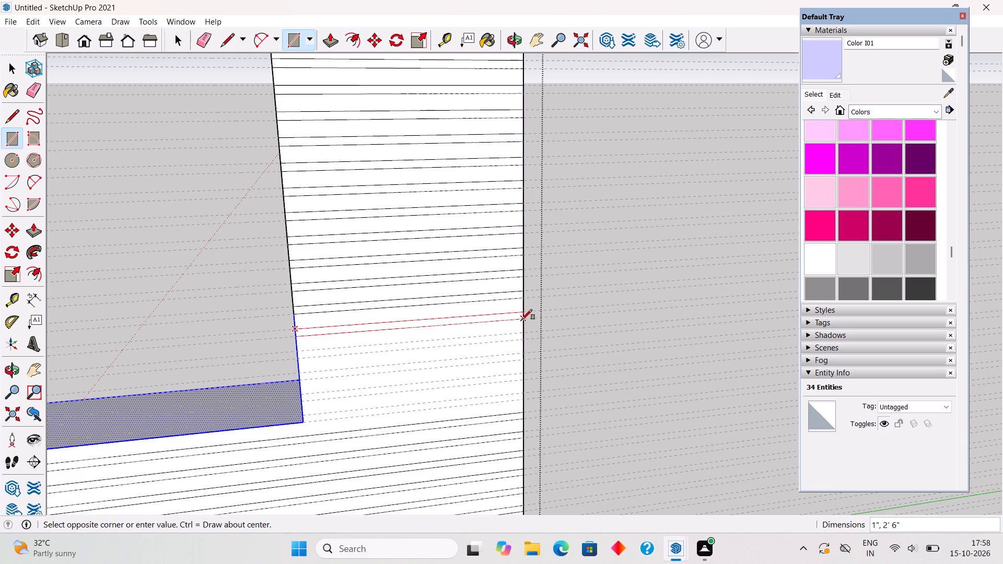
{"action": "left_click", "coordinate": [522, 320]}
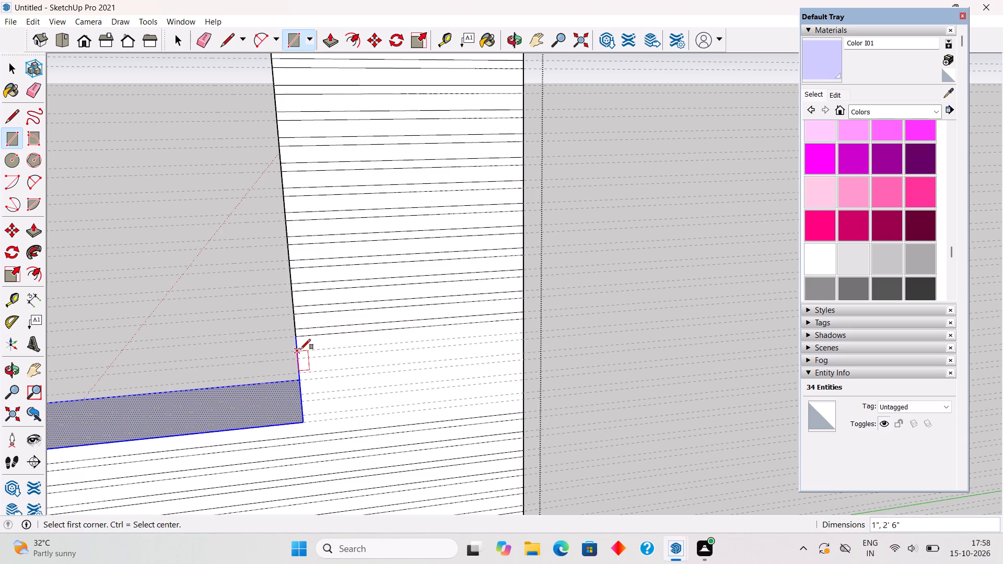
{"action": "left_click", "coordinate": [300, 349]}
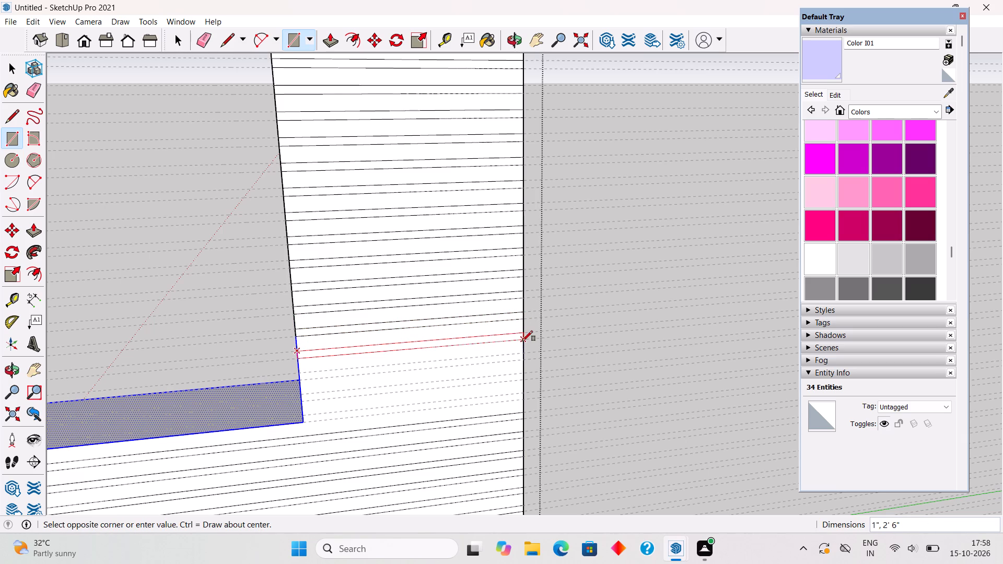
{"action": "left_click", "coordinate": [522, 341]}
{"action": "left_click", "coordinate": [300, 372]}
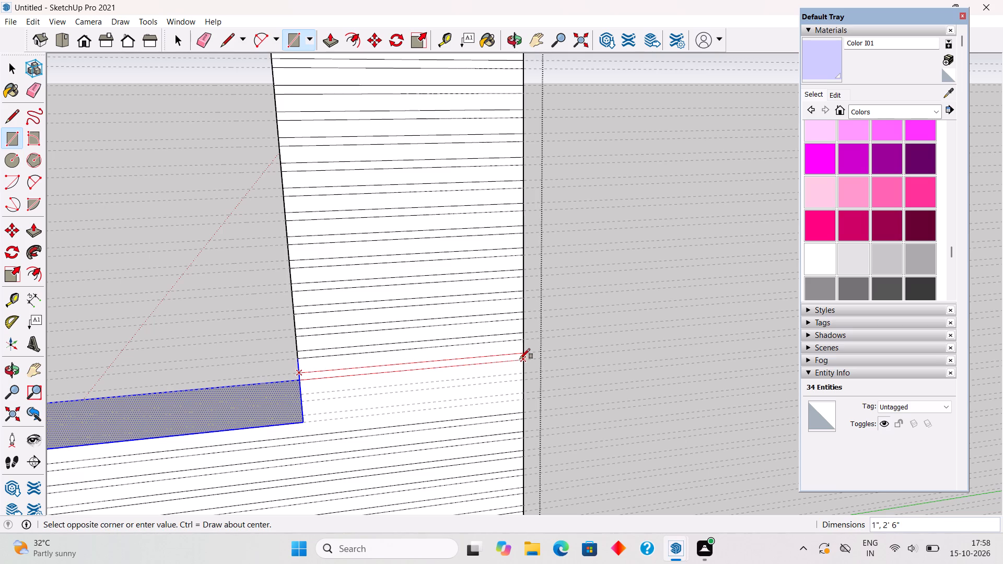
{"action": "left_click", "coordinate": [520, 359]}
{"action": "left_click", "coordinate": [300, 396]}
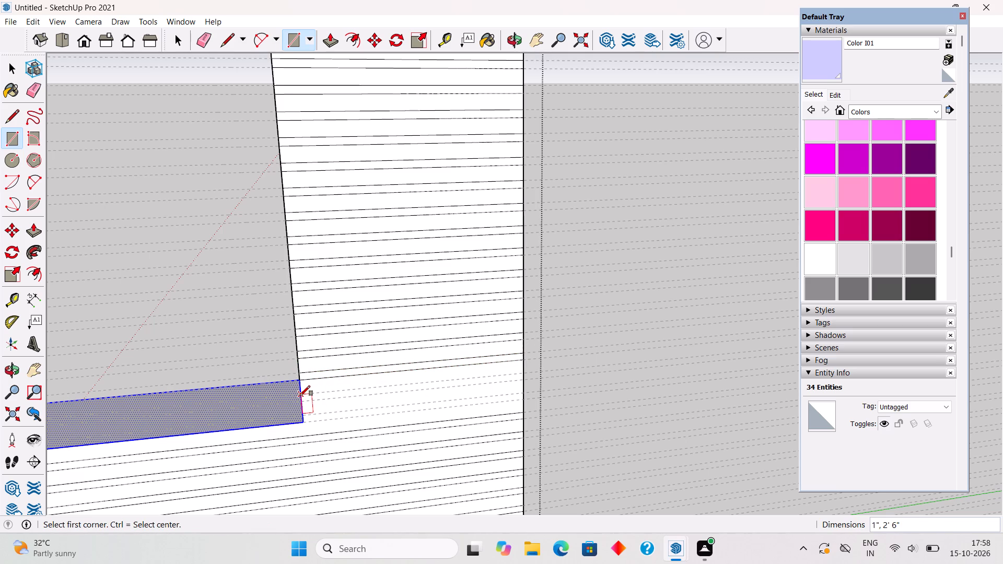
{"action": "left_click", "coordinate": [523, 378]}
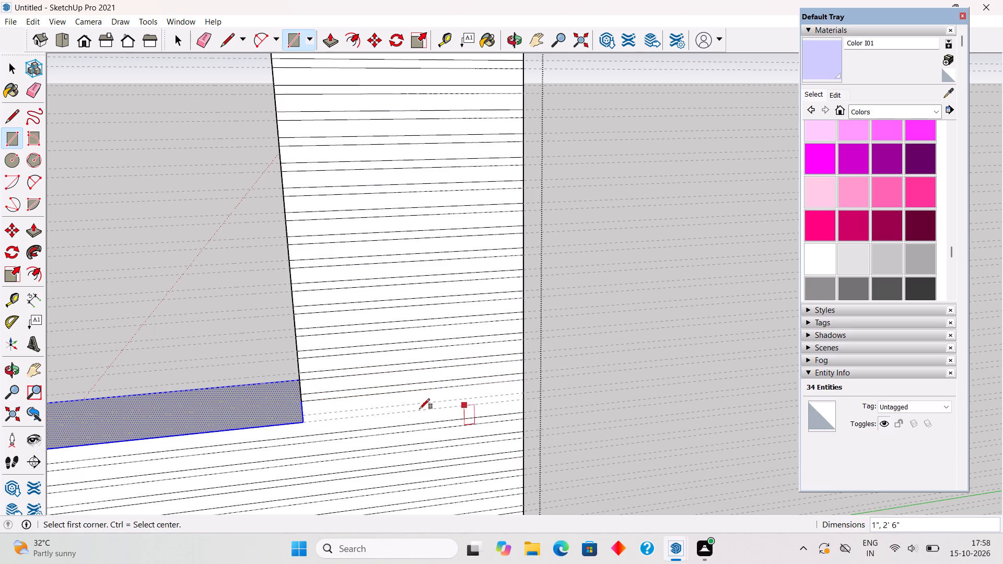
Draw the last 1" by 2' 6" rectangle between the guide pair from the window opening's bottom corner to the wall's right edge.
{"action": "left_click", "coordinate": [306, 413]}
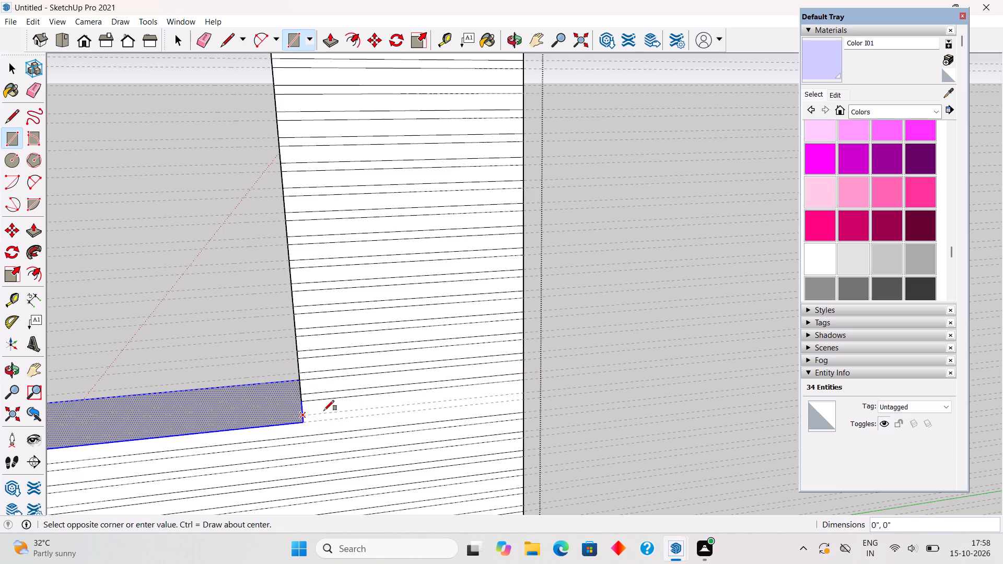
{"action": "scroll", "coordinate": [411, 414], "scroll_direction": "up", "scroll_amount": 4}
{"action": "scroll", "coordinate": [535, 408], "scroll_direction": "up", "scroll_amount": 4}
{"action": "scroll", "coordinate": [574, 390], "scroll_direction": "up", "scroll_amount": 3}
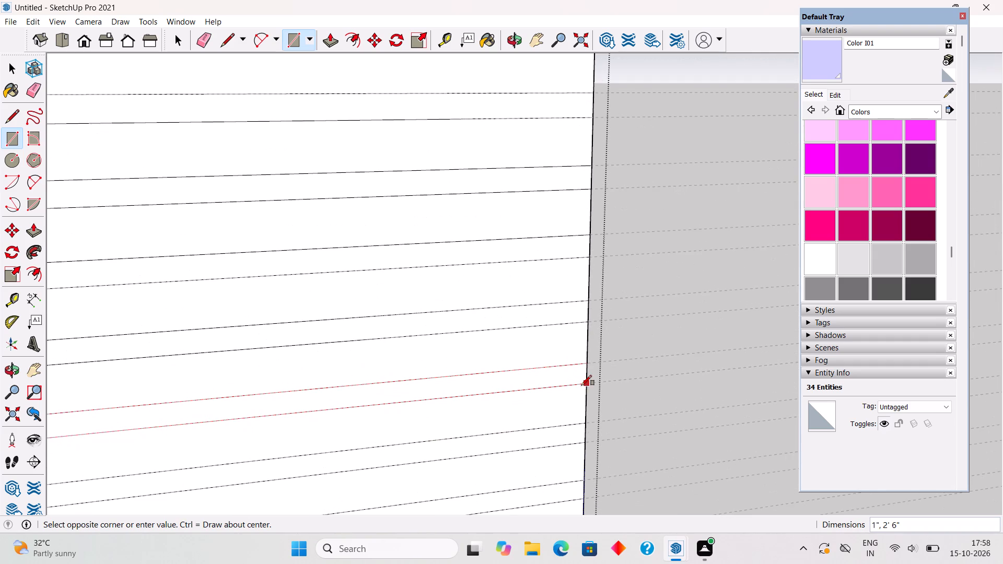
{"action": "scroll", "coordinate": [586, 381], "scroll_direction": "up", "scroll_amount": 4}
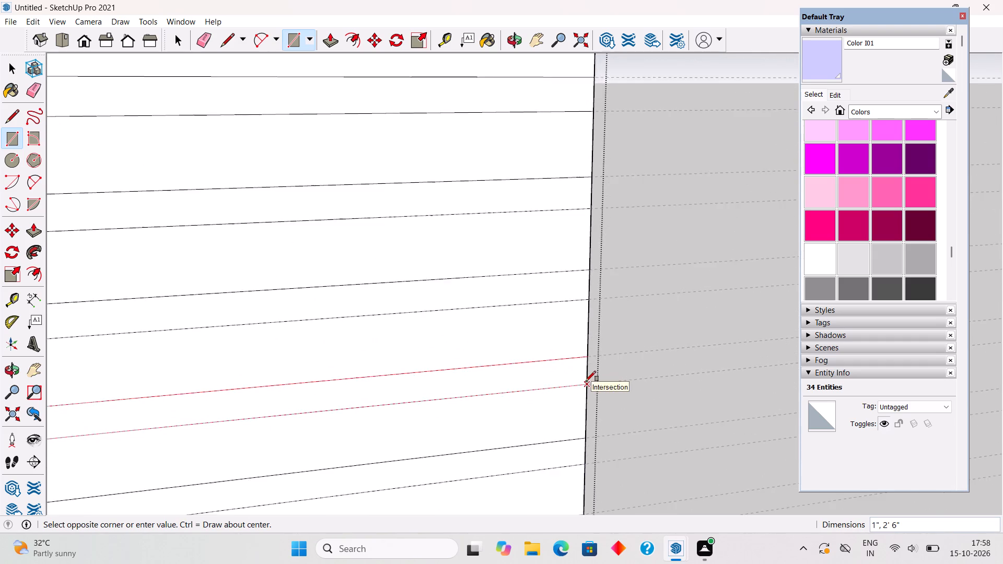
{"action": "scroll", "coordinate": [586, 381], "scroll_direction": "up", "scroll_amount": 4}
{"action": "left_click", "coordinate": [587, 378]}
{"action": "scroll", "coordinate": [579, 387], "scroll_direction": "down", "scroll_amount": 19}
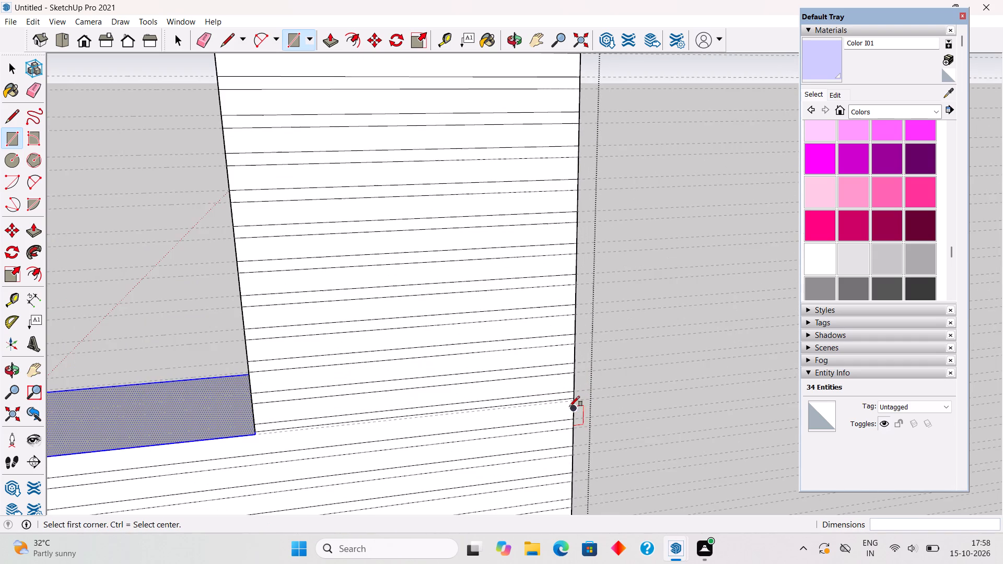
{"action": "key", "text": "space"}
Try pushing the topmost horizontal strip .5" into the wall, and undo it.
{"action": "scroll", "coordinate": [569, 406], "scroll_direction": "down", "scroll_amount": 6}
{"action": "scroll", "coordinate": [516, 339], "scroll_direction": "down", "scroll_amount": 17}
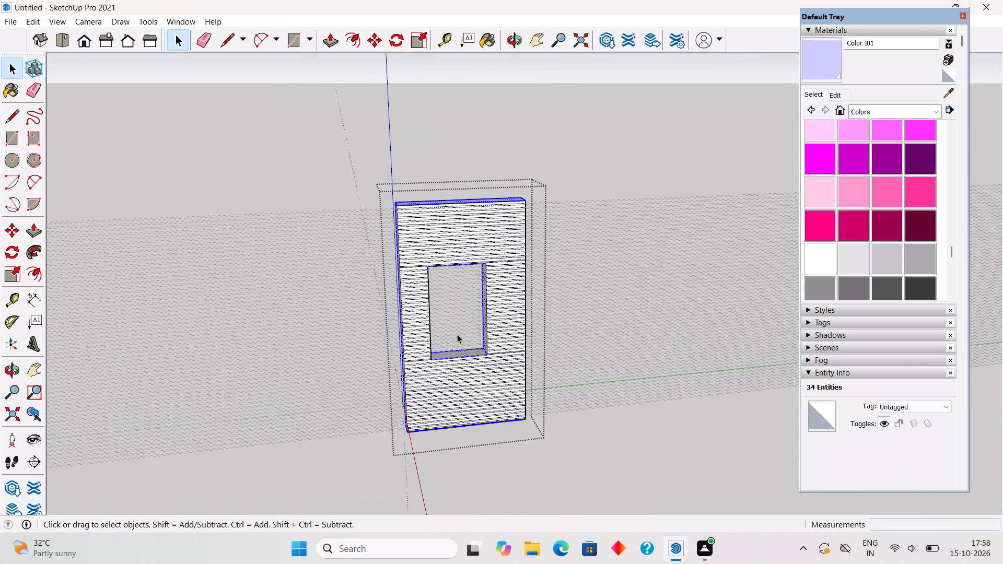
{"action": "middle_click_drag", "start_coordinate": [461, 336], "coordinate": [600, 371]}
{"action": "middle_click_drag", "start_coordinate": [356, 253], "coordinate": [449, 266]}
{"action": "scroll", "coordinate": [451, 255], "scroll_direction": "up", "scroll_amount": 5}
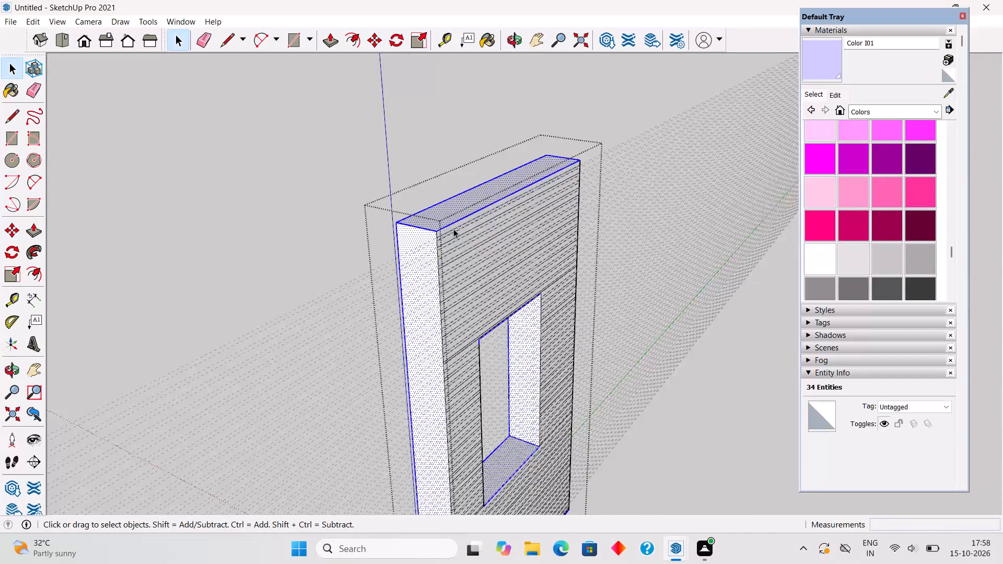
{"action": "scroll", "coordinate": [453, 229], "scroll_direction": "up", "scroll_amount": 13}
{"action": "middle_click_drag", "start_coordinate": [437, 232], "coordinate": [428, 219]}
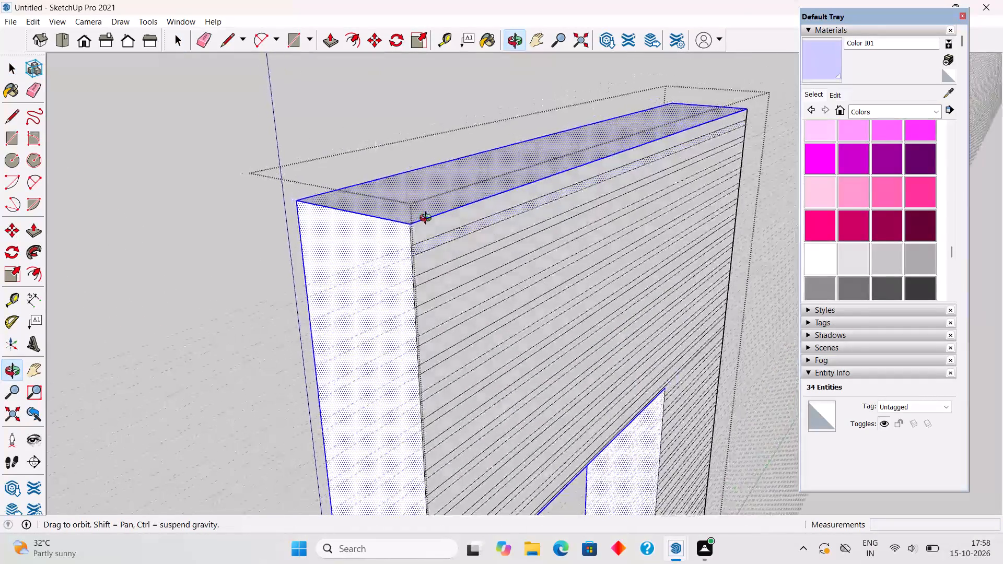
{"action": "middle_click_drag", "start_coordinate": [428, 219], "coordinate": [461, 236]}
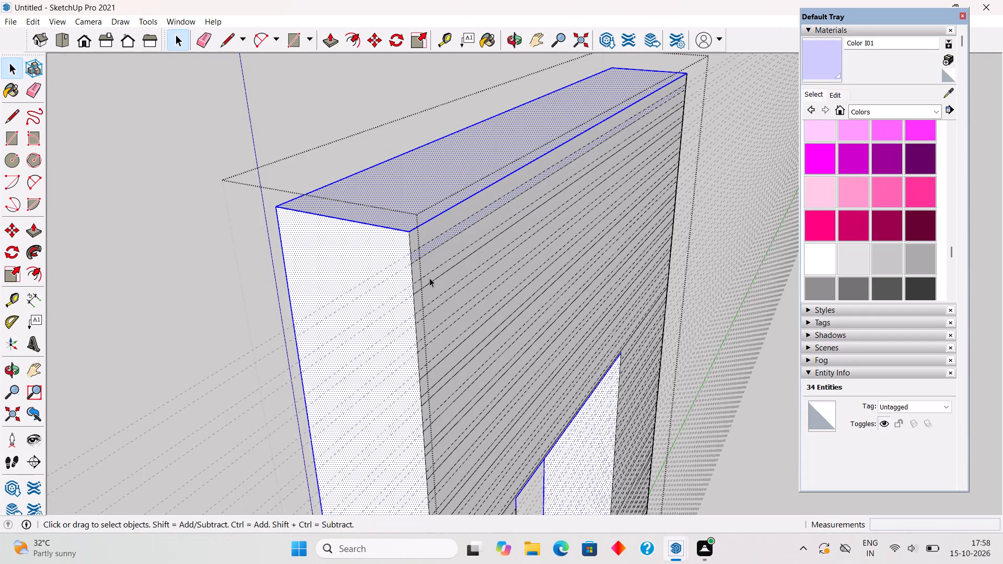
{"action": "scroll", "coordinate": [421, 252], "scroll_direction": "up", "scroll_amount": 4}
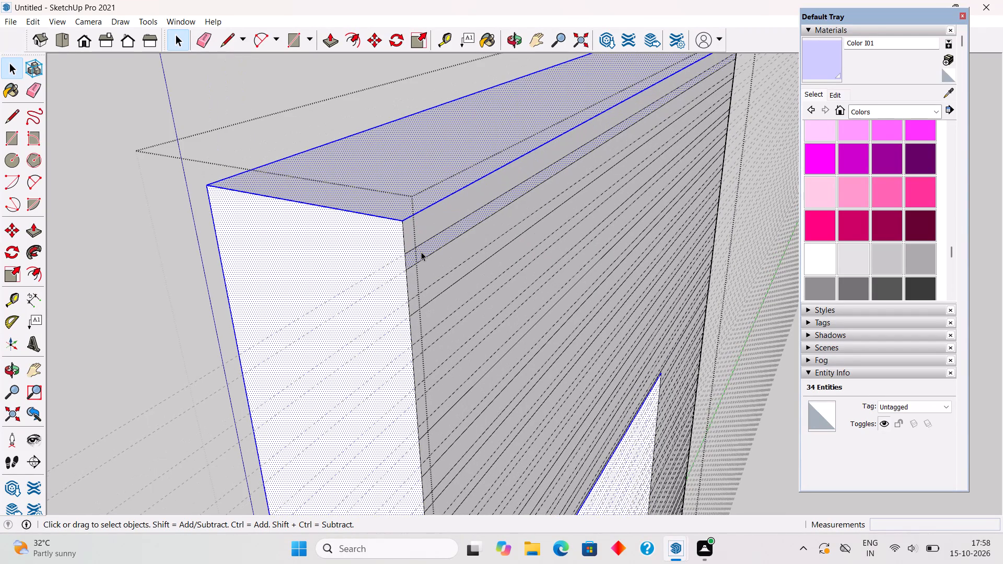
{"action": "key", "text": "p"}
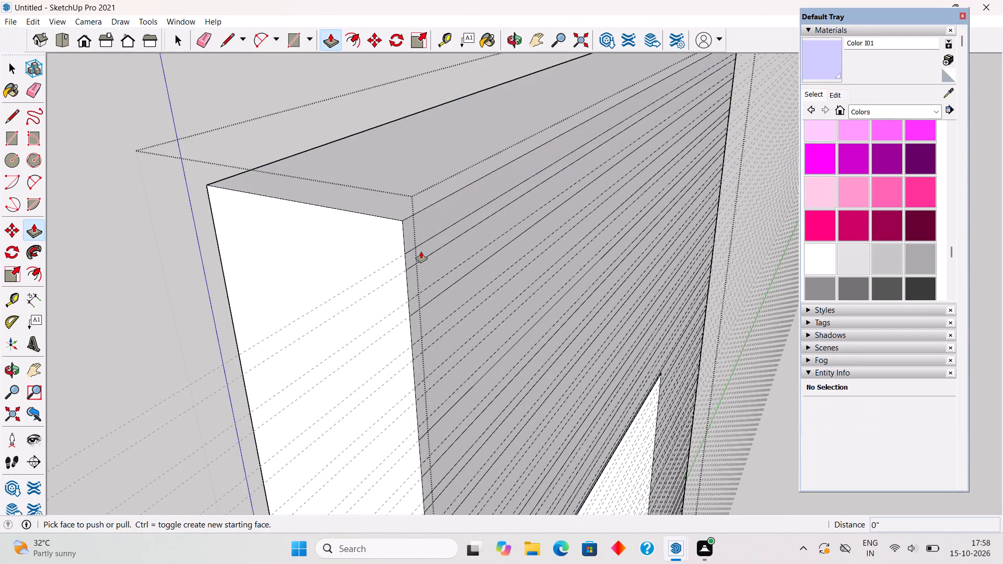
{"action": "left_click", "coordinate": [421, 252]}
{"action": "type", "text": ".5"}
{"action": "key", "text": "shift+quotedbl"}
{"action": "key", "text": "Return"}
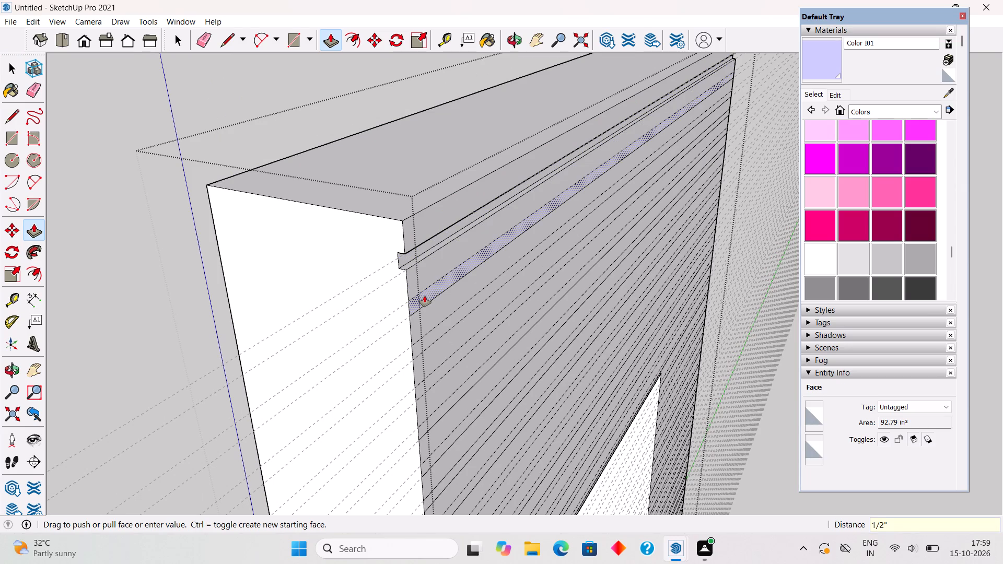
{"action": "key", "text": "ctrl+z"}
Push the top three horizontal strips .3" into the wall with Push/Pull to form grooves.
{"action": "left_click", "coordinate": [417, 253]}
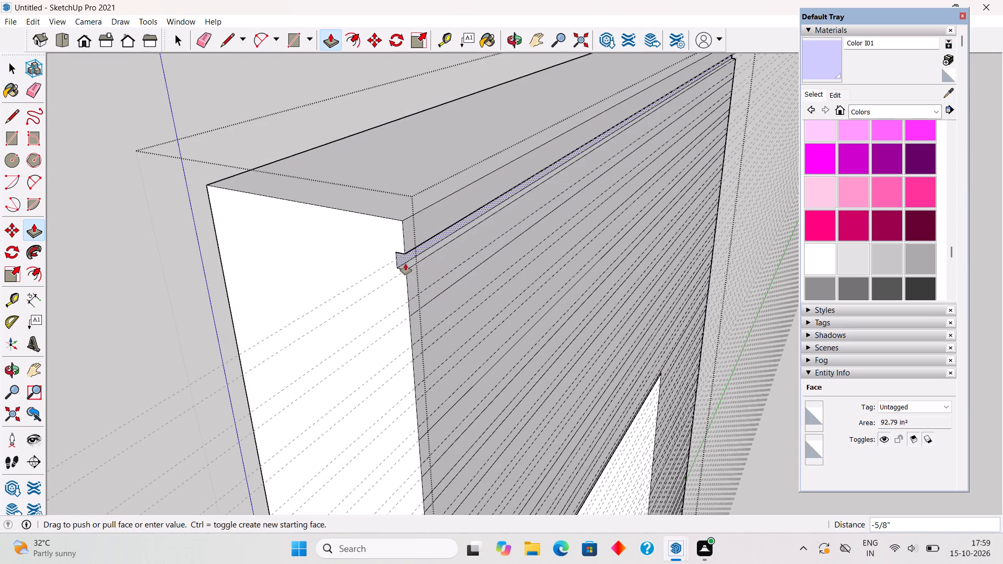
{"action": "type", "text": ".3\""}
{"action": "key", "text": "Return"}
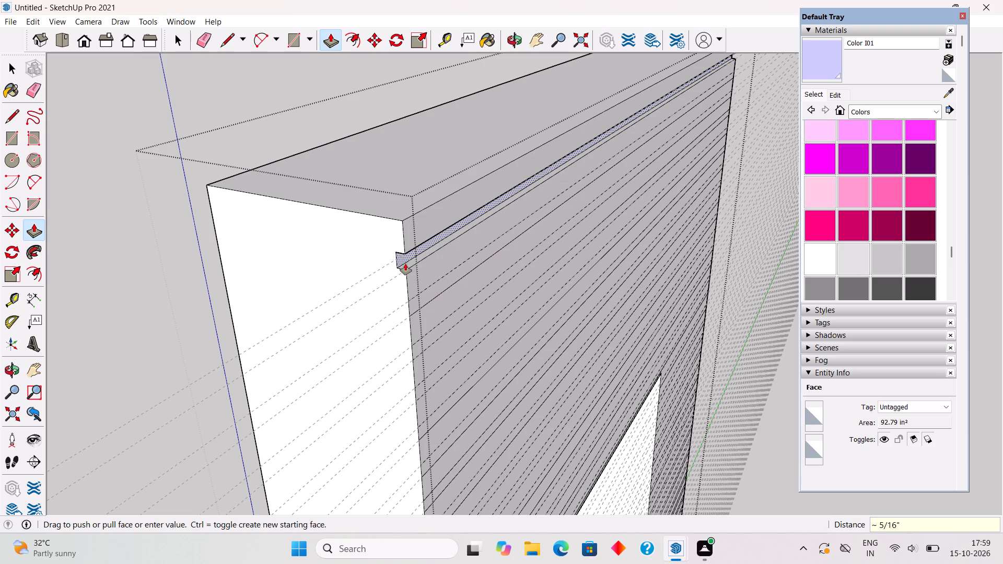
{"action": "double_click", "coordinate": [419, 308]}
{"action": "left_click", "coordinate": [423, 348]}
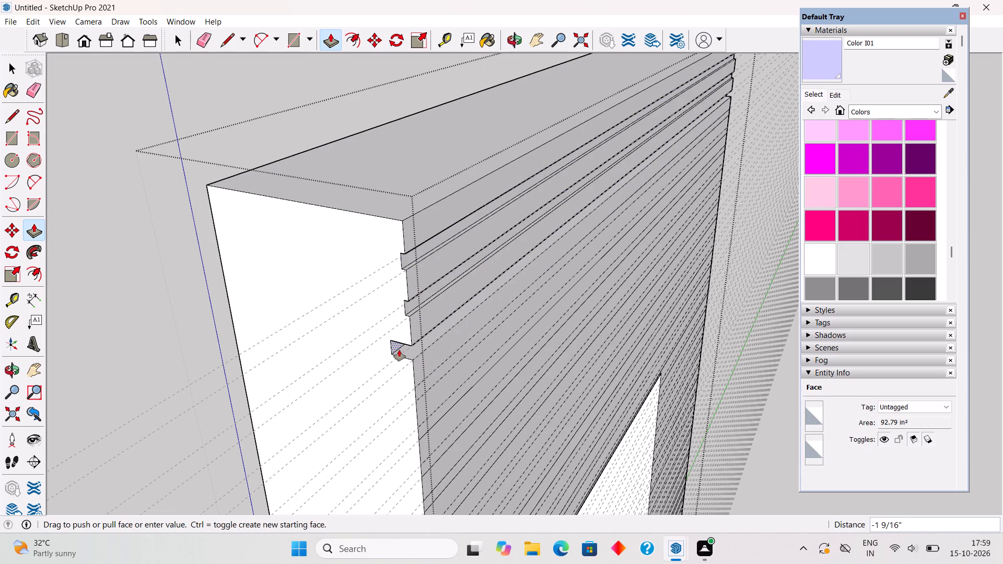
{"action": "type", "text": ".3\""}
{"action": "key", "text": "Return"}
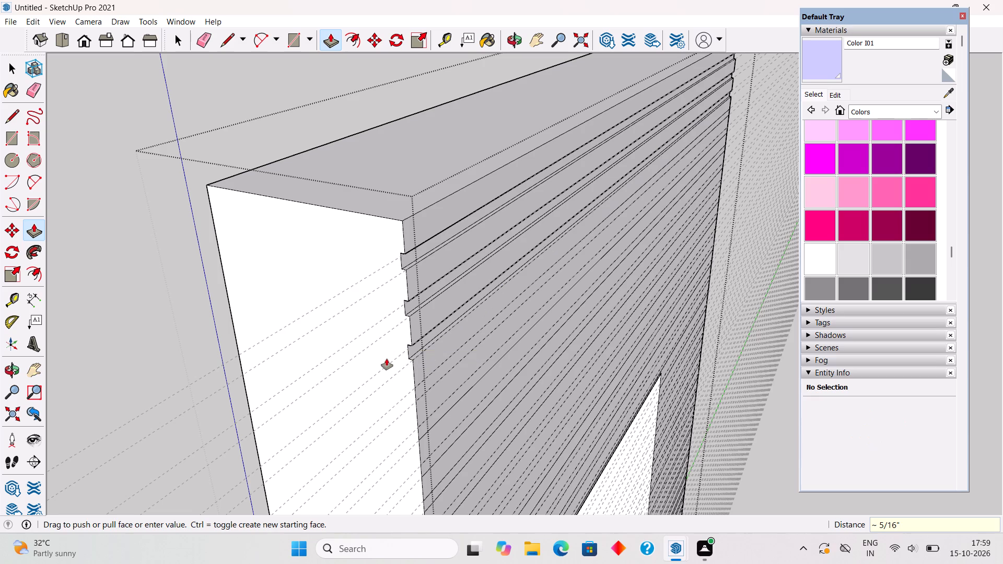
Push the next six full-width strips below them into the wall by the same .3" depth.
{"action": "scroll", "coordinate": [387, 178], "scroll_direction": "down", "scroll_amount": 5}
{"action": "scroll", "coordinate": [437, 393], "scroll_direction": "up", "scroll_amount": 2}
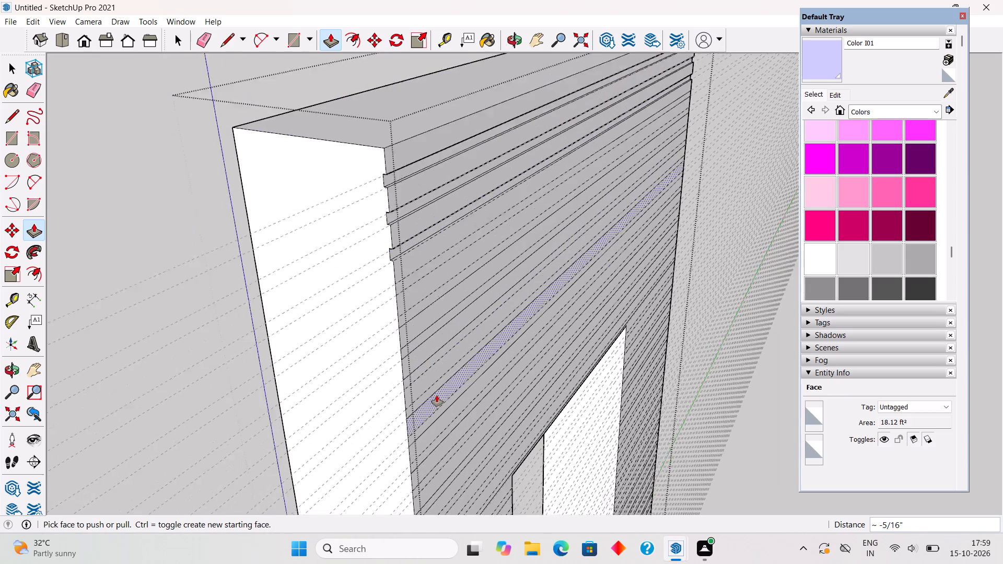
{"action": "scroll", "coordinate": [437, 395], "scroll_direction": "up", "scroll_amount": 3}
{"action": "double_click", "coordinate": [379, 239]}
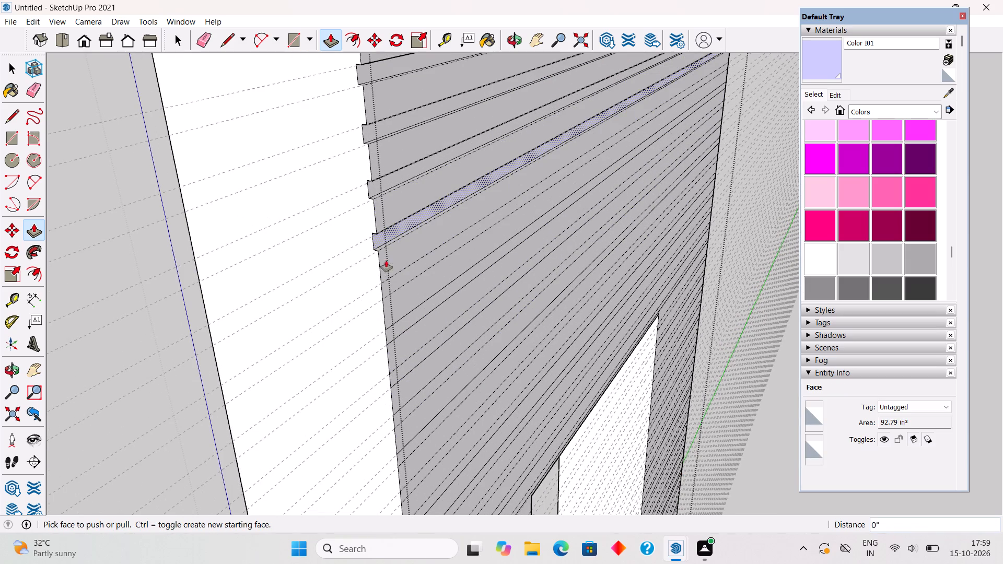
{"action": "double_click", "coordinate": [388, 293]}
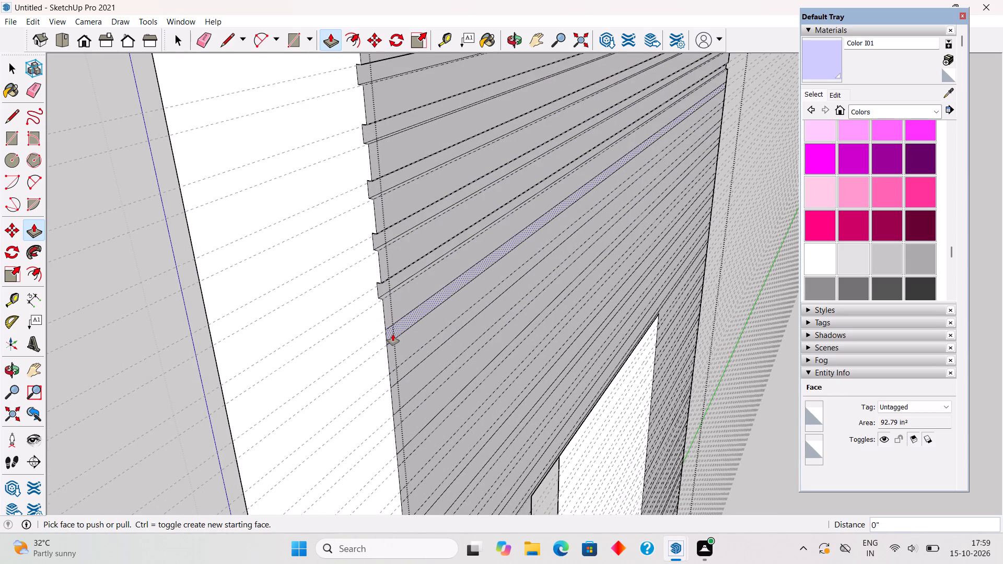
{"action": "double_click", "coordinate": [393, 334]}
{"action": "double_click", "coordinate": [401, 375]}
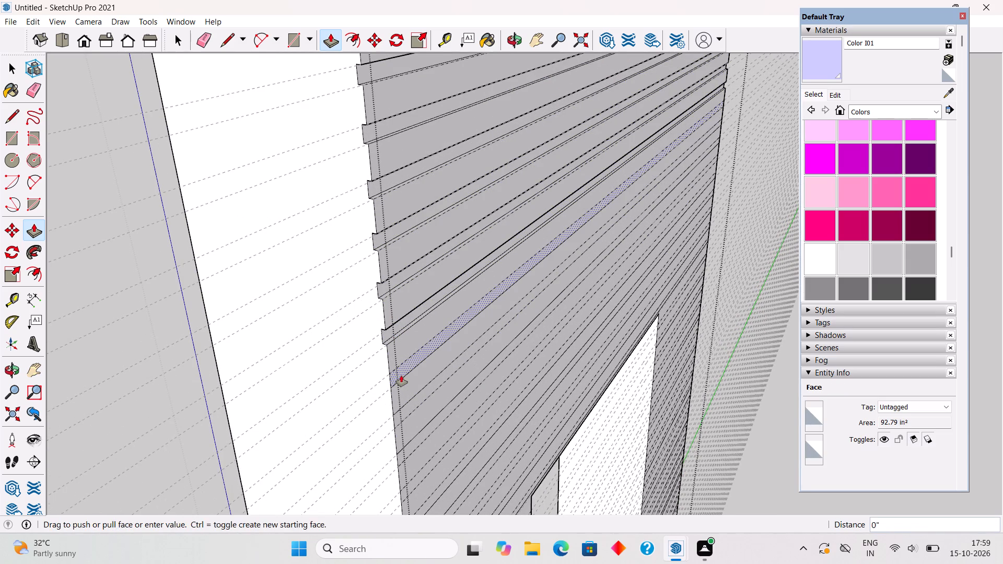
{"action": "double_click", "coordinate": [405, 410]}
{"action": "double_click", "coordinate": [414, 445]}
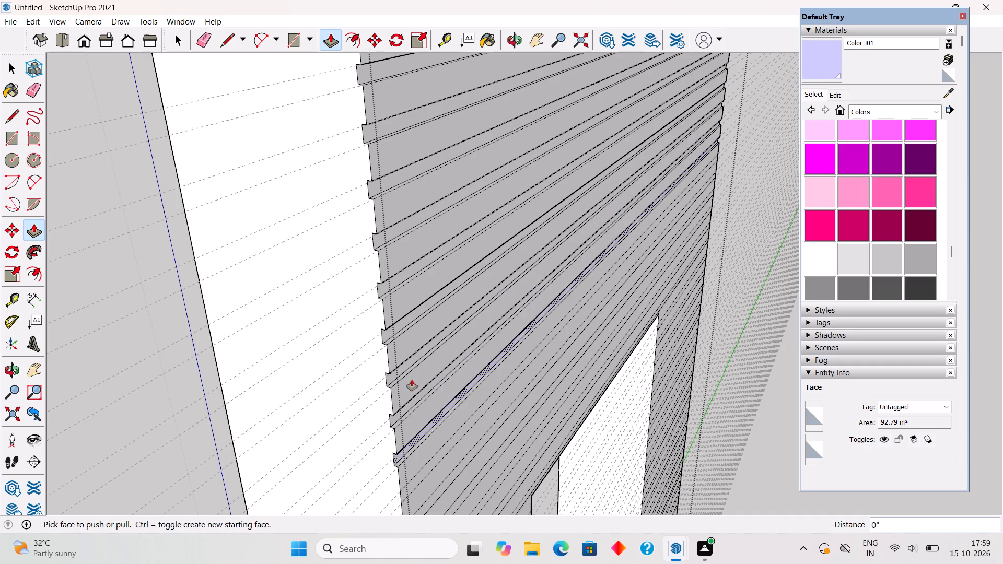
Recess the six remaining full-width strips .3" down to the window opening's top, undoing the mistaken push on the face between strips.
{"action": "scroll", "coordinate": [416, 319], "scroll_direction": "down", "scroll_amount": 18}
{"action": "scroll", "coordinate": [422, 433], "scroll_direction": "up", "scroll_amount": 4}
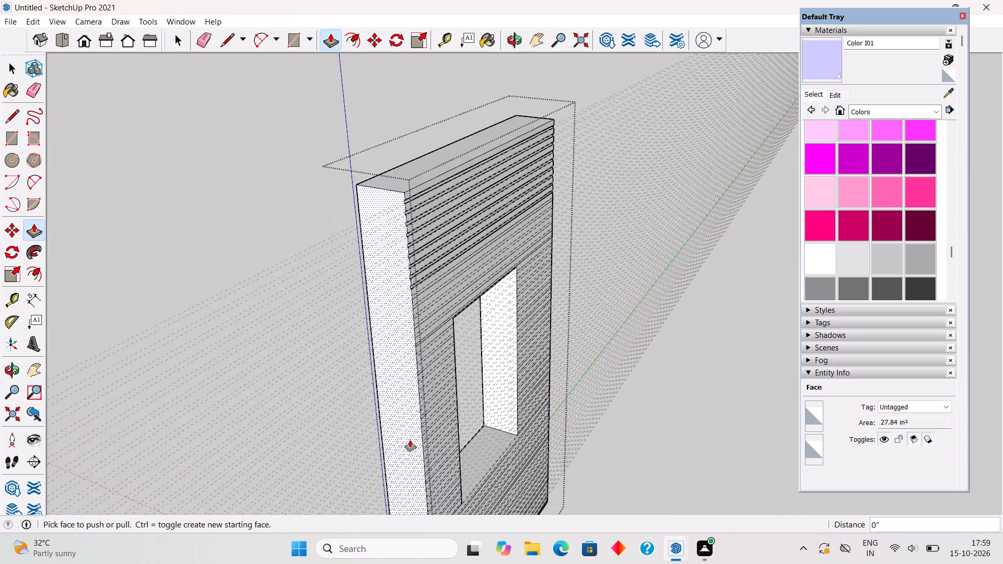
{"action": "scroll", "coordinate": [410, 440], "scroll_direction": "up", "scroll_amount": 6}
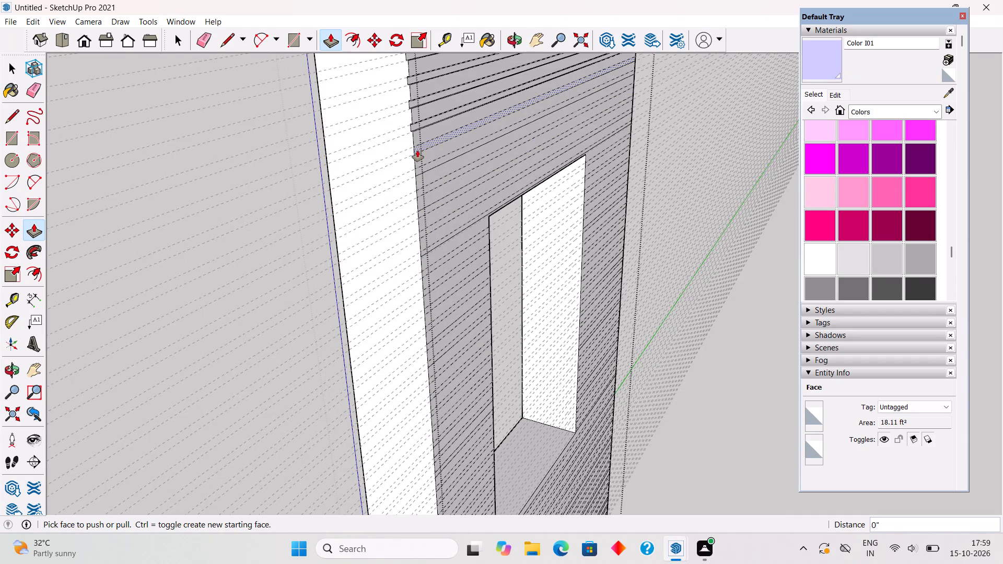
{"action": "double_click", "coordinate": [417, 150]}
{"action": "double_click", "coordinate": [419, 170]}
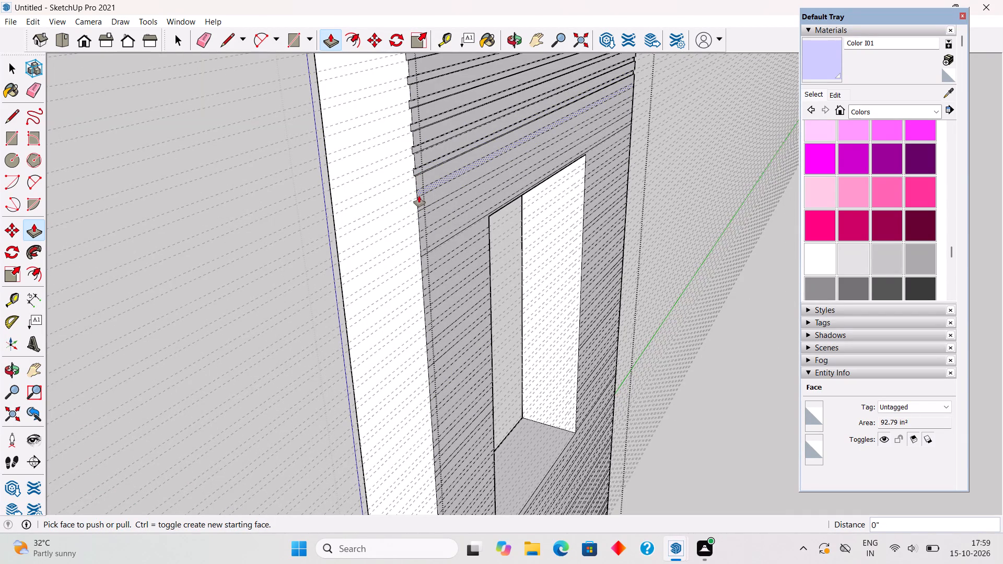
{"action": "double_click", "coordinate": [419, 195]}
{"action": "double_click", "coordinate": [423, 211]}
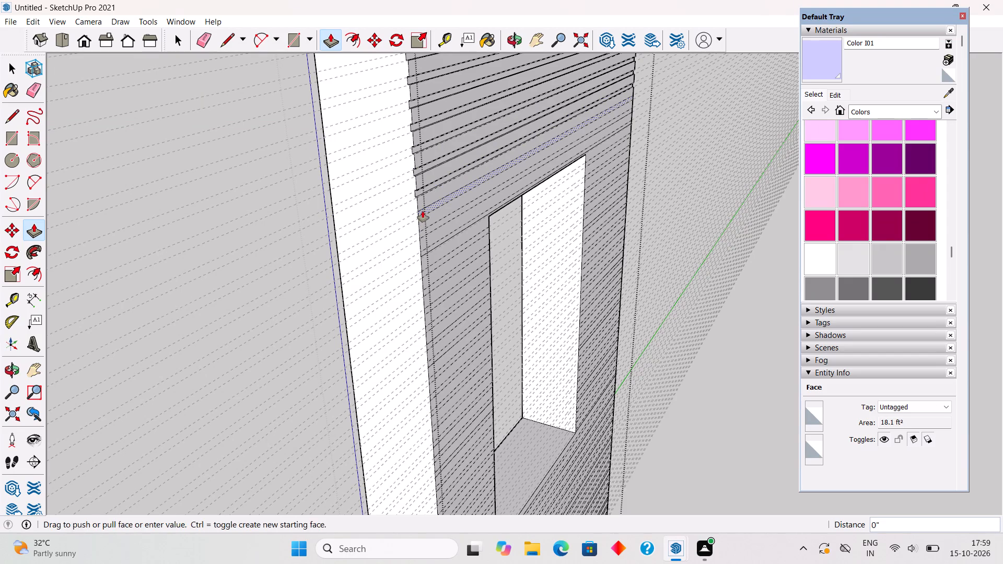
{"action": "double_click", "coordinate": [426, 227]}
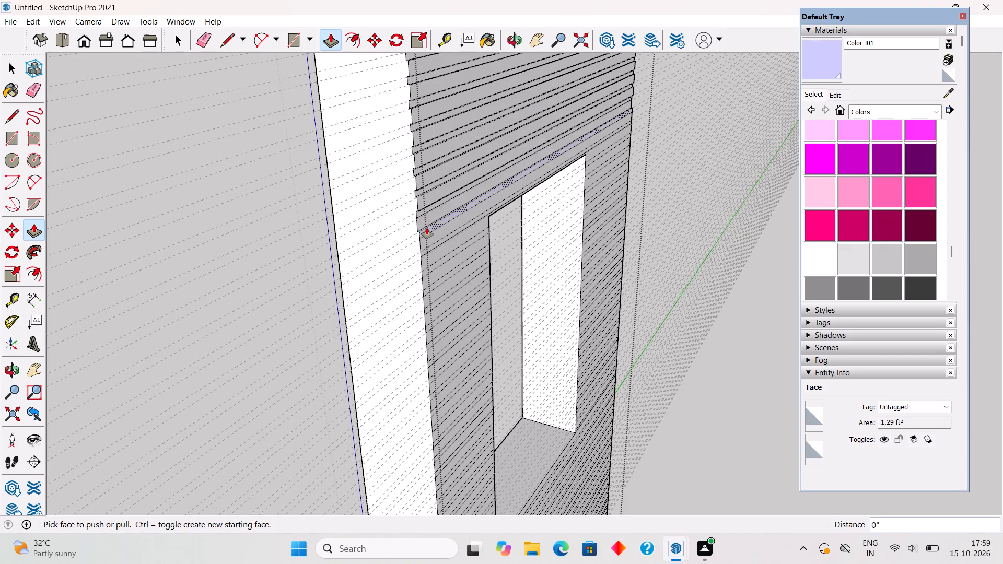
{"action": "scroll", "coordinate": [428, 197], "scroll_direction": "up", "scroll_amount": 9}
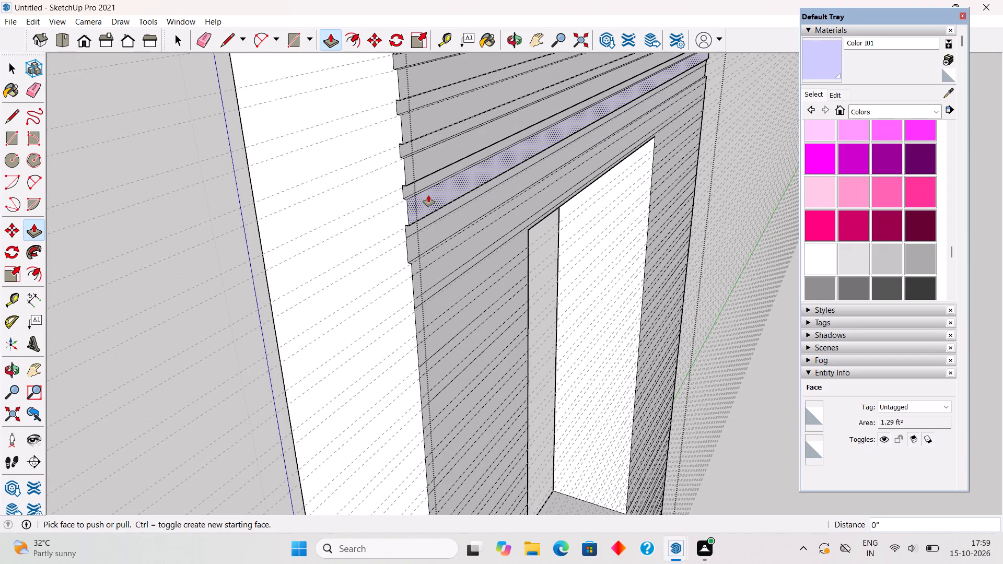
{"action": "key", "text": "ctrl+z"}
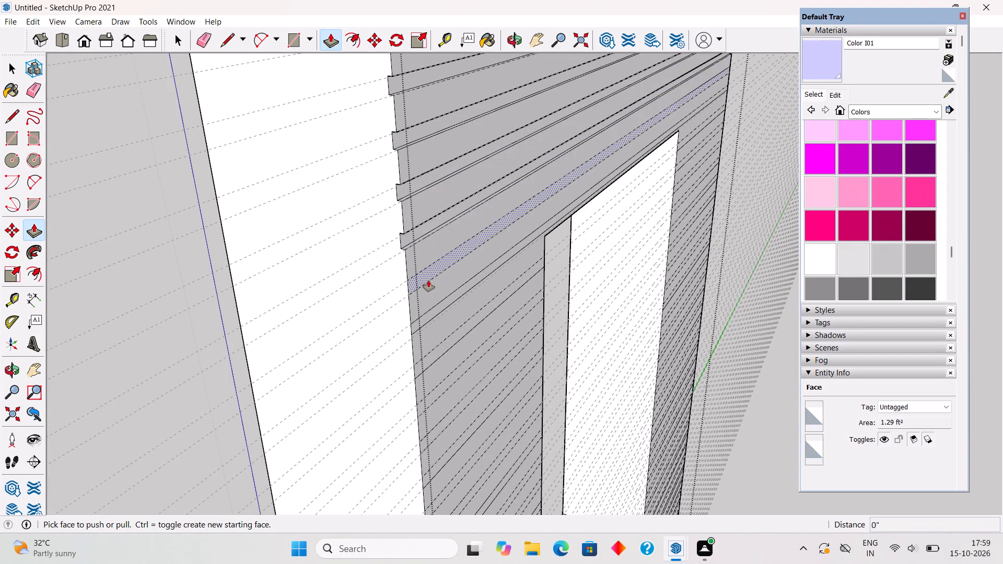
{"action": "double_click", "coordinate": [428, 280]}
{"action": "double_click", "coordinate": [430, 318]}
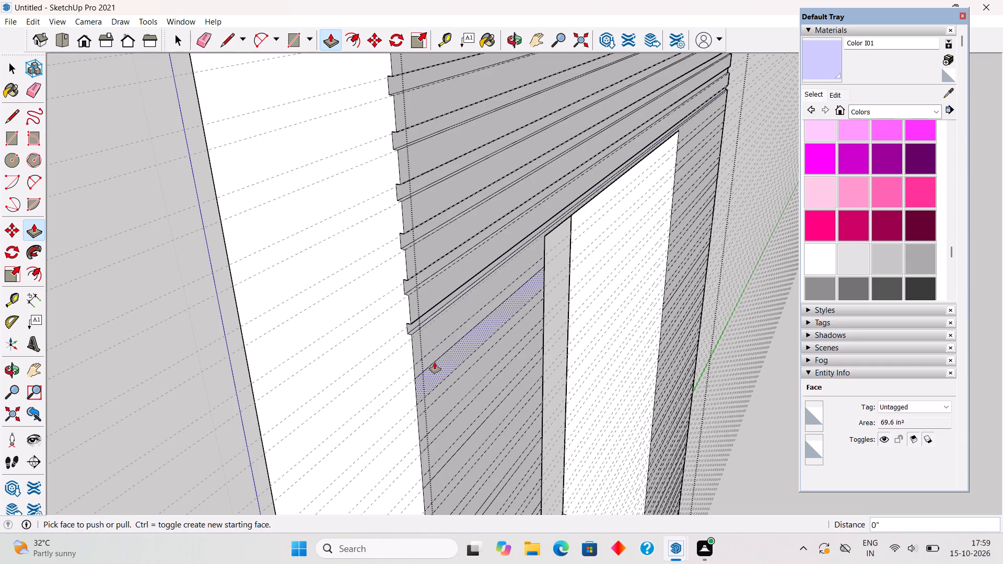
Push the first seven short strips left of the window opening .3" into the wall, working downward from the opening's top.
{"action": "double_click", "coordinate": [431, 357]}
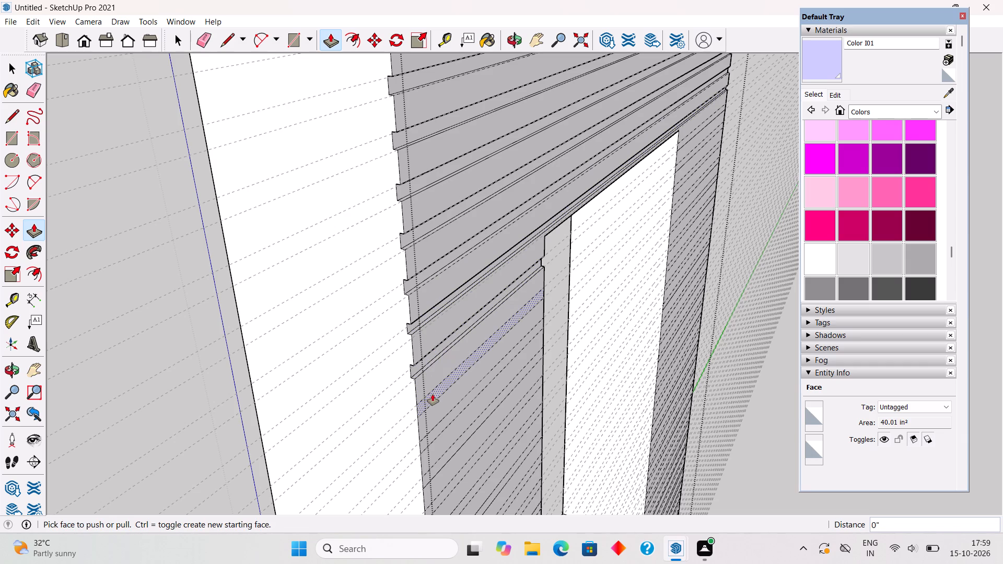
{"action": "double_click", "coordinate": [433, 394]}
{"action": "scroll", "coordinate": [442, 181], "scroll_direction": "down", "scroll_amount": 19}
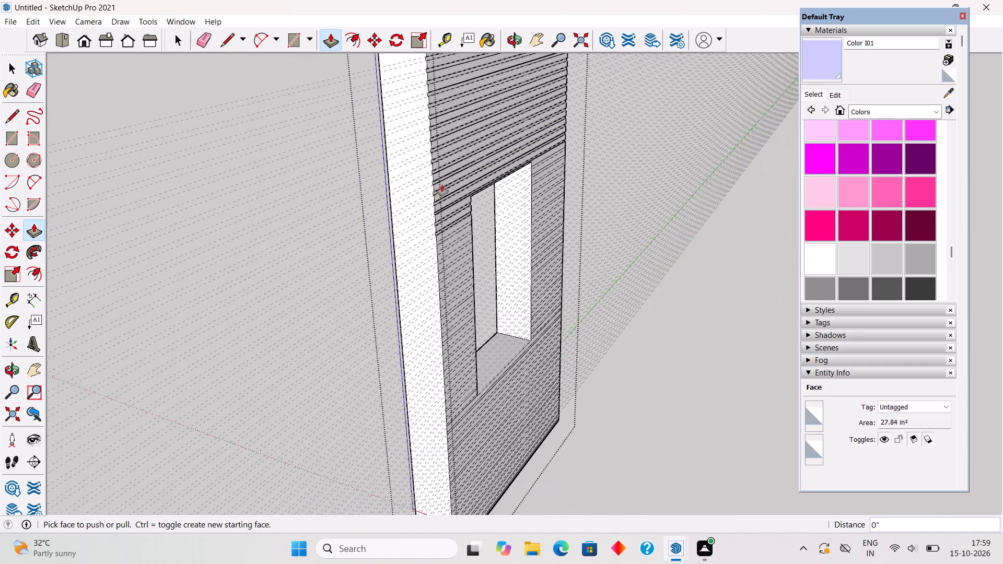
{"action": "scroll", "coordinate": [457, 455], "scroll_direction": "up", "scroll_amount": 5}
{"action": "scroll", "coordinate": [458, 455], "scroll_direction": "down", "scroll_amount": 3}
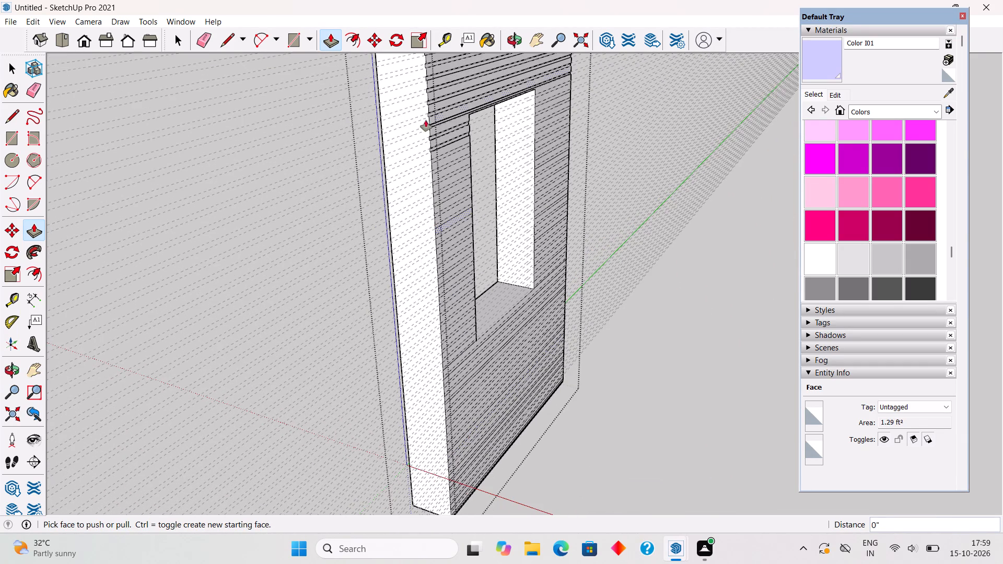
{"action": "scroll", "coordinate": [460, 213], "scroll_direction": "up", "scroll_amount": 4}
{"action": "double_click", "coordinate": [422, 126]}
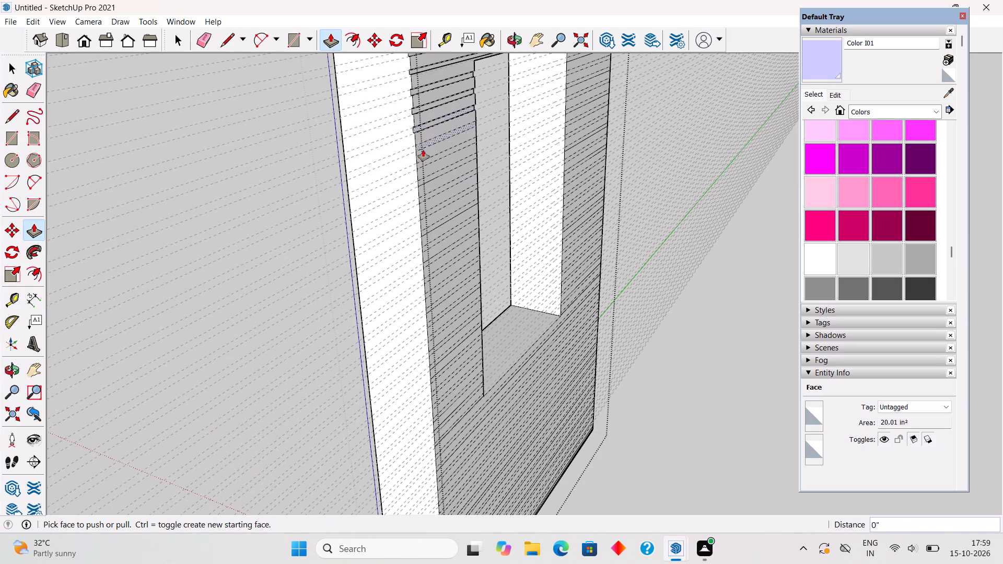
{"action": "double_click", "coordinate": [425, 145]}
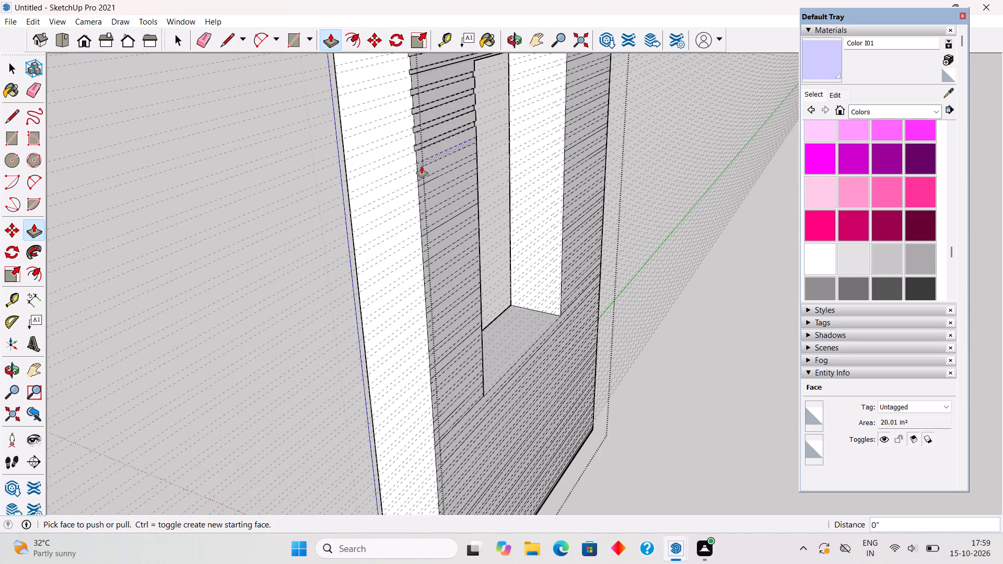
{"action": "double_click", "coordinate": [422, 165]}
{"action": "double_click", "coordinate": [423, 182]}
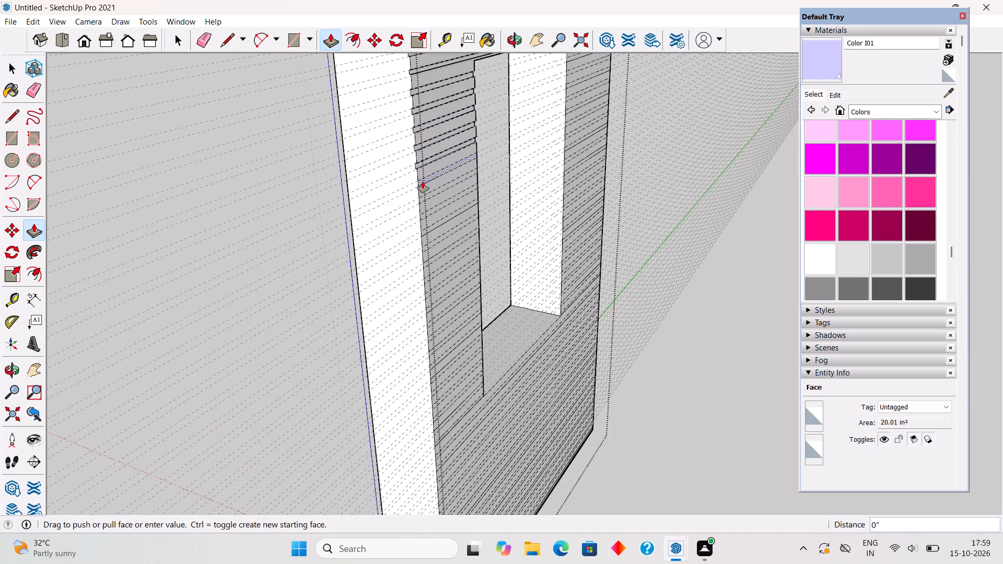
{"action": "double_click", "coordinate": [425, 198]}
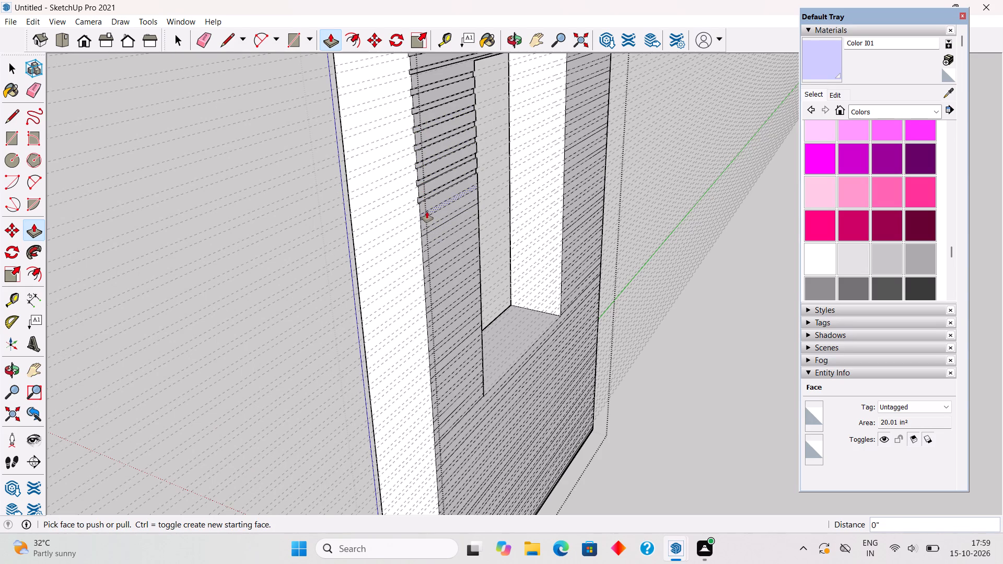
Push the next nine short strips left of the window opening .3" into the wall, undoing and redoing the first one.
{"action": "double_click", "coordinate": [427, 211]}
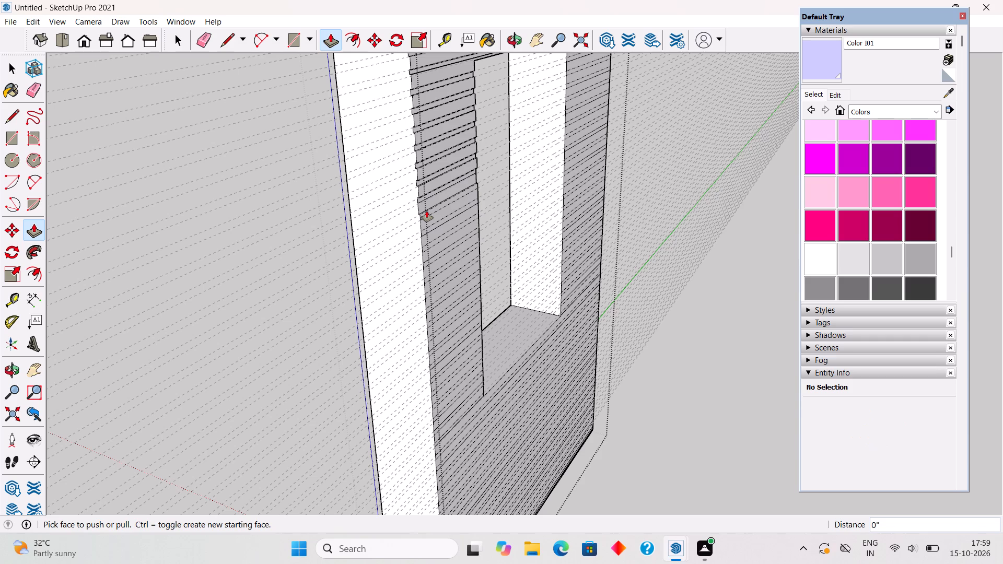
{"action": "key", "text": "ctrl+z"}
{"action": "scroll", "coordinate": [430, 221], "scroll_direction": "up", "scroll_amount": 5}
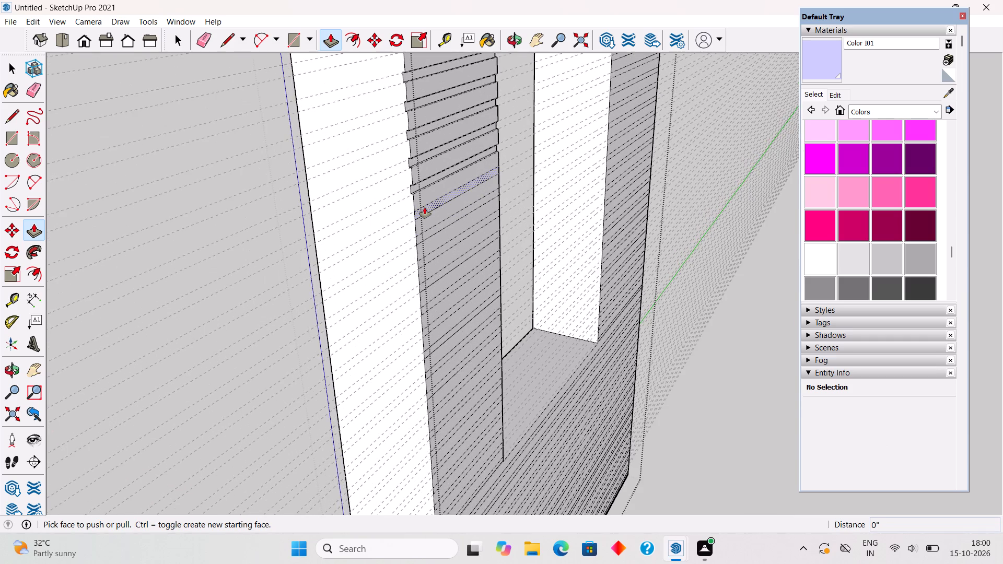
{"action": "double_click", "coordinate": [424, 211]}
{"action": "double_click", "coordinate": [427, 236]}
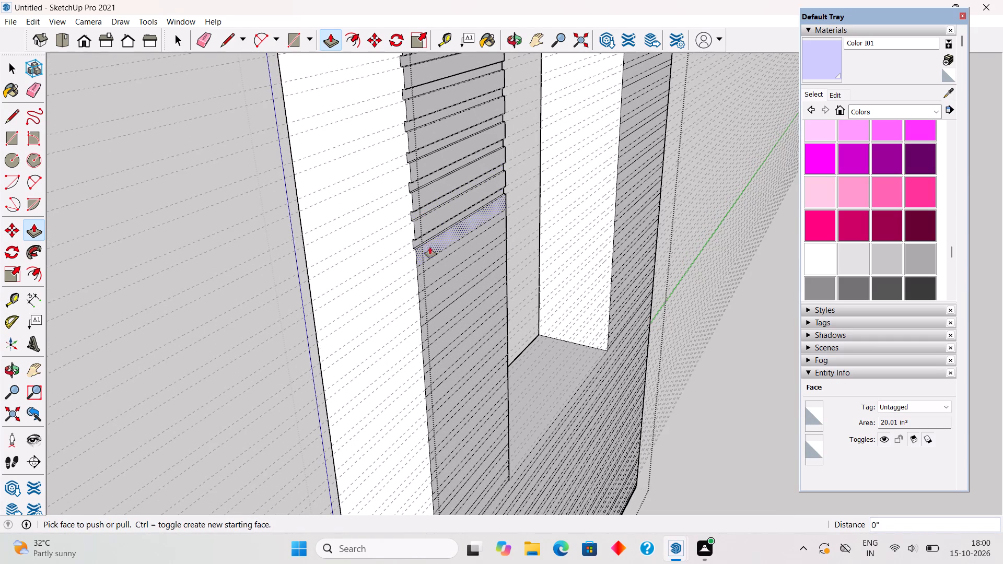
{"action": "double_click", "coordinate": [431, 259]}
{"action": "double_click", "coordinate": [430, 286]}
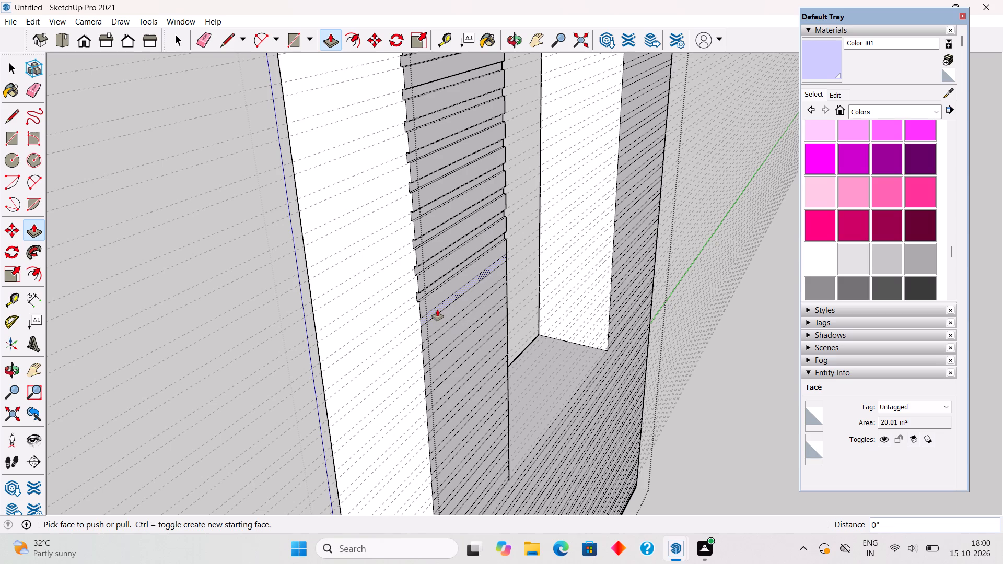
{"action": "double_click", "coordinate": [437, 310]}
{"action": "double_click", "coordinate": [438, 336]}
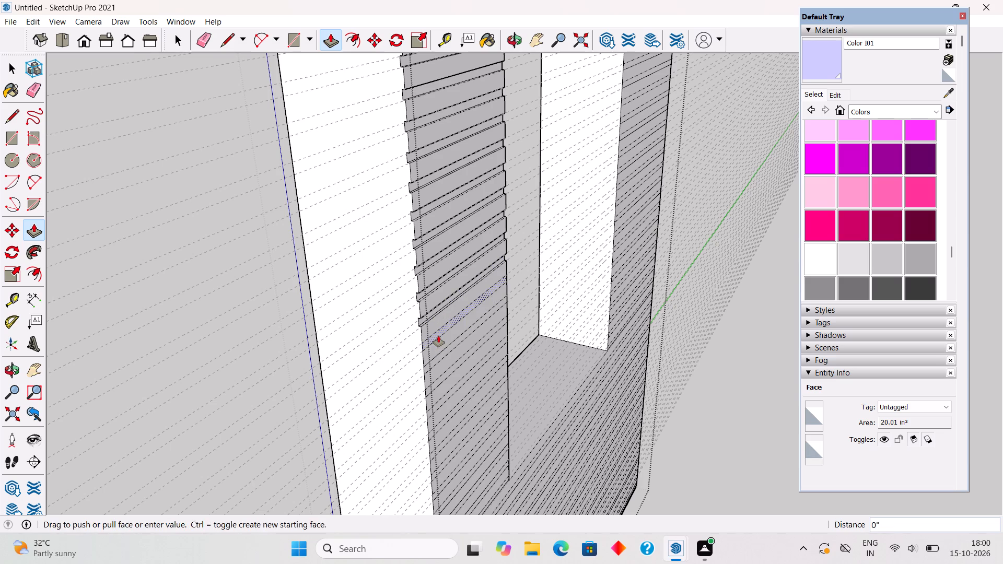
{"action": "double_click", "coordinate": [439, 356]}
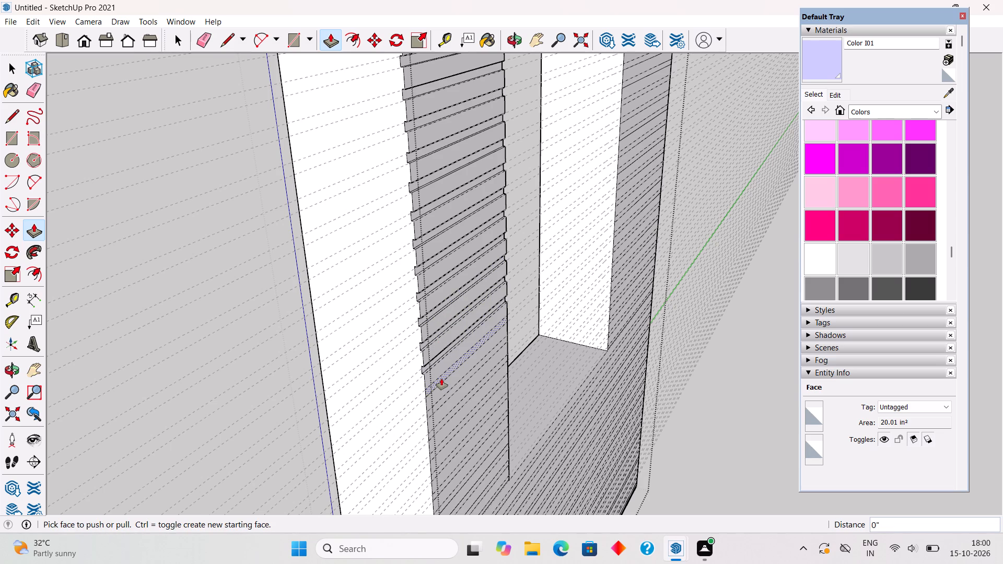
{"action": "double_click", "coordinate": [441, 379]}
{"action": "double_click", "coordinate": [442, 399]}
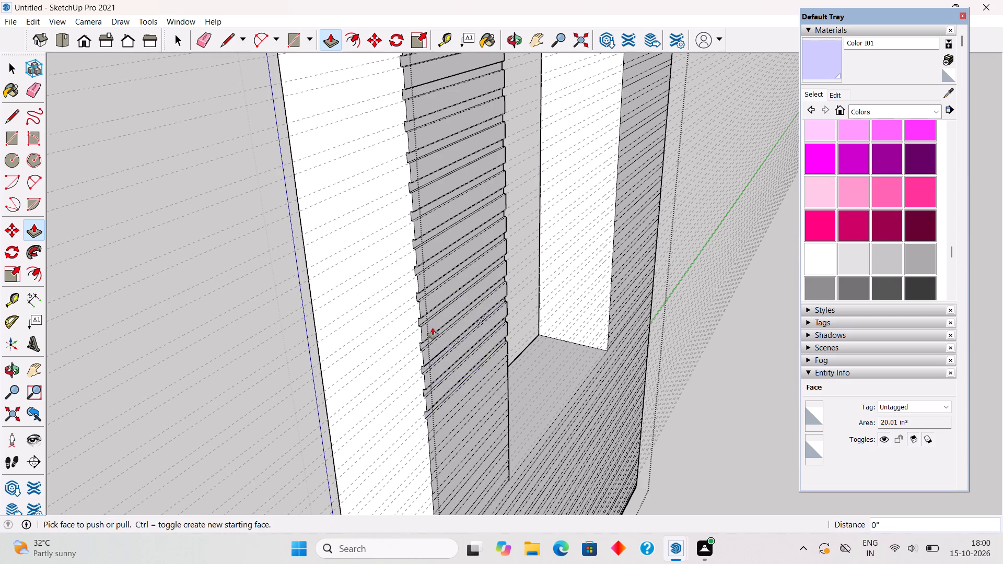
Recess the remaining eight short strips left of the window opening .3", working downward to the opening's bottom edge.
{"action": "scroll", "coordinate": [427, 285], "scroll_direction": "down", "scroll_amount": 13}
{"action": "scroll", "coordinate": [454, 471], "scroll_direction": "up", "scroll_amount": 8}
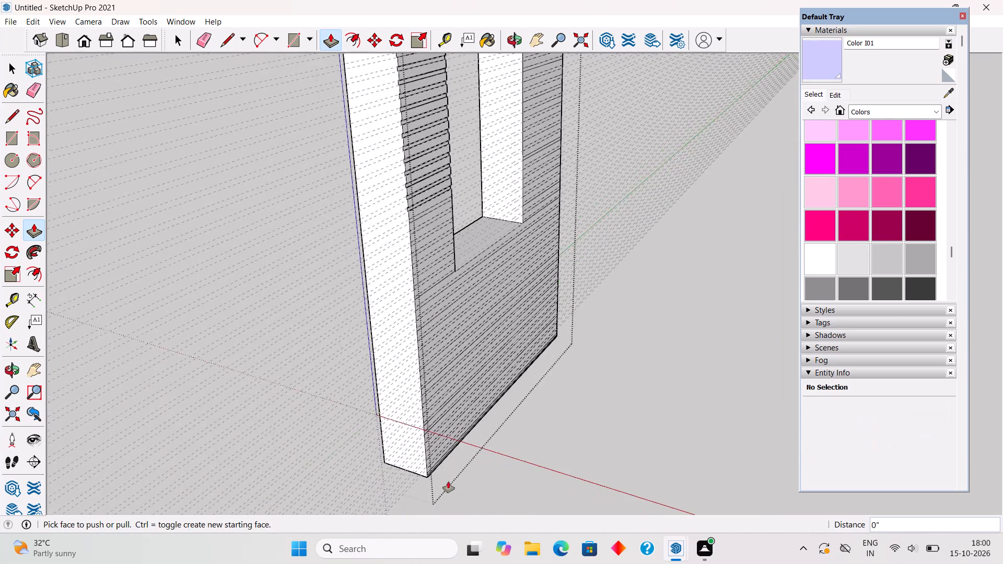
{"action": "scroll", "coordinate": [448, 481], "scroll_direction": "up", "scroll_amount": 5}
{"action": "scroll", "coordinate": [466, 466], "scroll_direction": "down", "scroll_amount": 3}
{"action": "scroll", "coordinate": [403, 125], "scroll_direction": "up", "scroll_amount": 3}
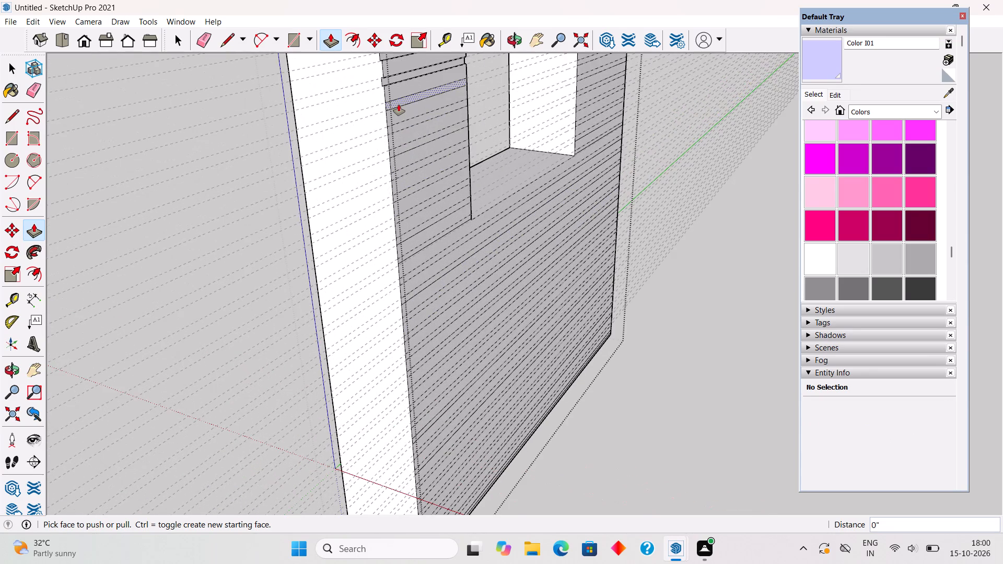
{"action": "scroll", "coordinate": [399, 104], "scroll_direction": "up", "scroll_amount": 1}
{"action": "double_click", "coordinate": [394, 103]}
{"action": "double_click", "coordinate": [392, 132]}
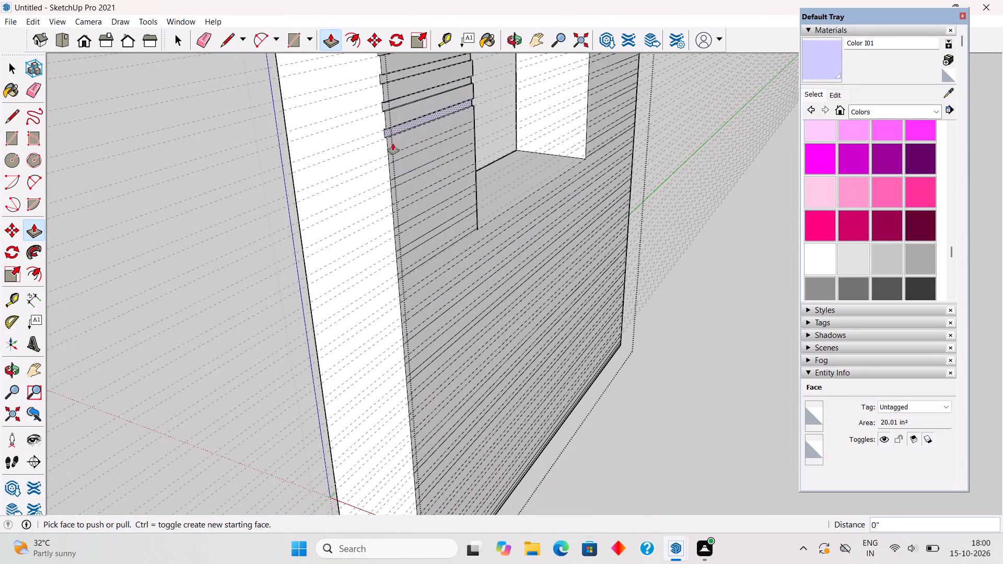
{"action": "double_click", "coordinate": [394, 156]}
{"action": "double_click", "coordinate": [397, 179]}
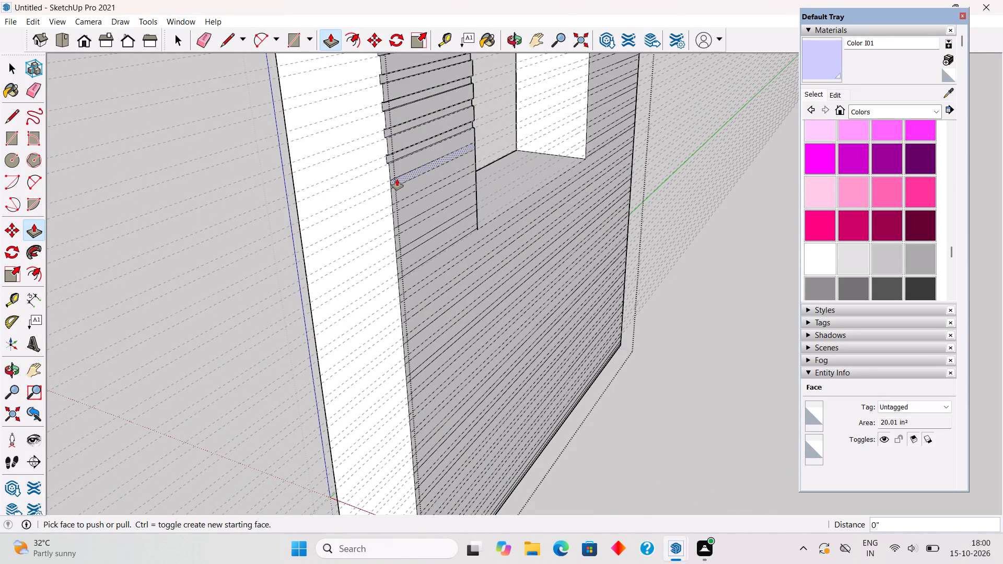
{"action": "double_click", "coordinate": [401, 202]}
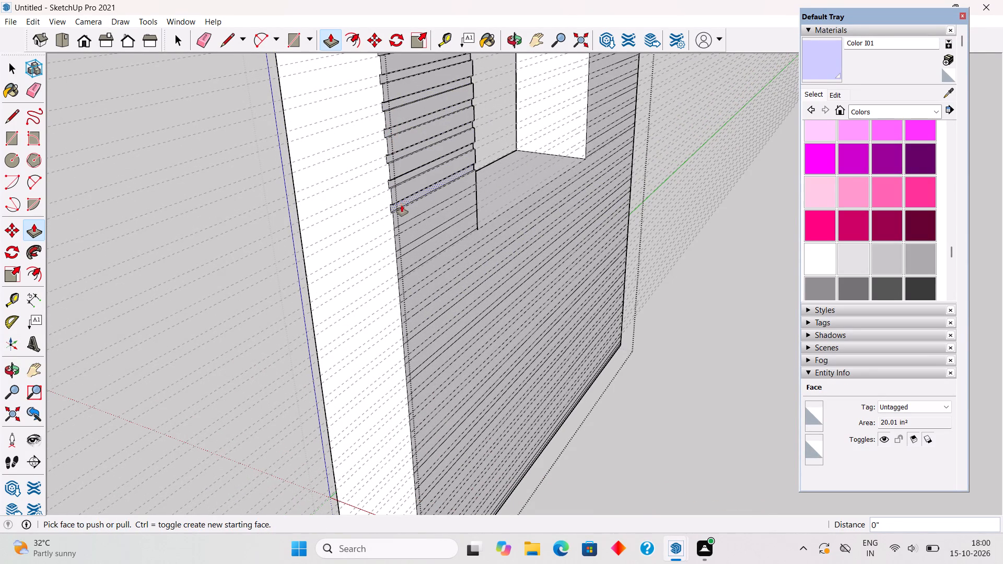
{"action": "double_click", "coordinate": [403, 226]}
{"action": "double_click", "coordinate": [407, 246]}
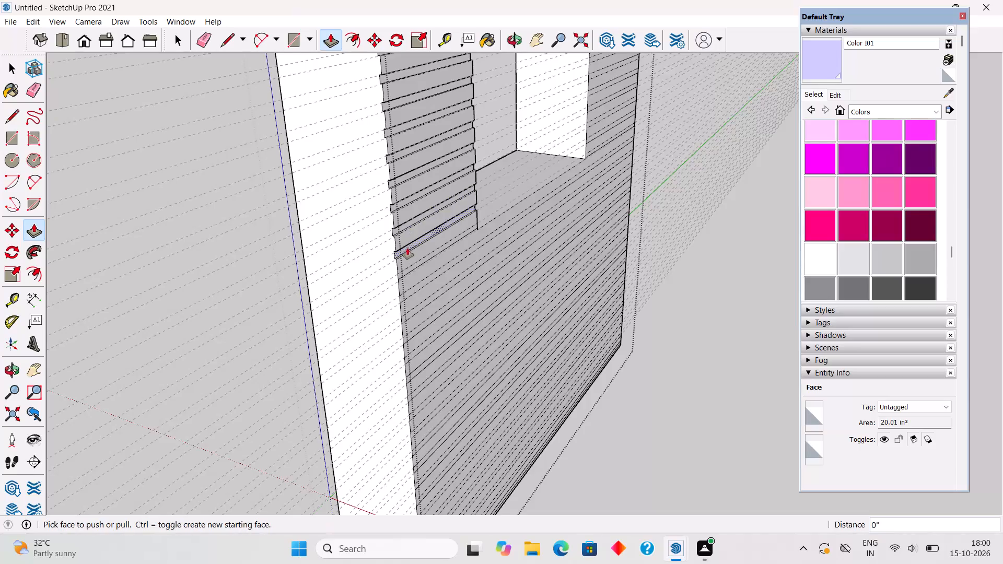
{"action": "double_click", "coordinate": [409, 268]}
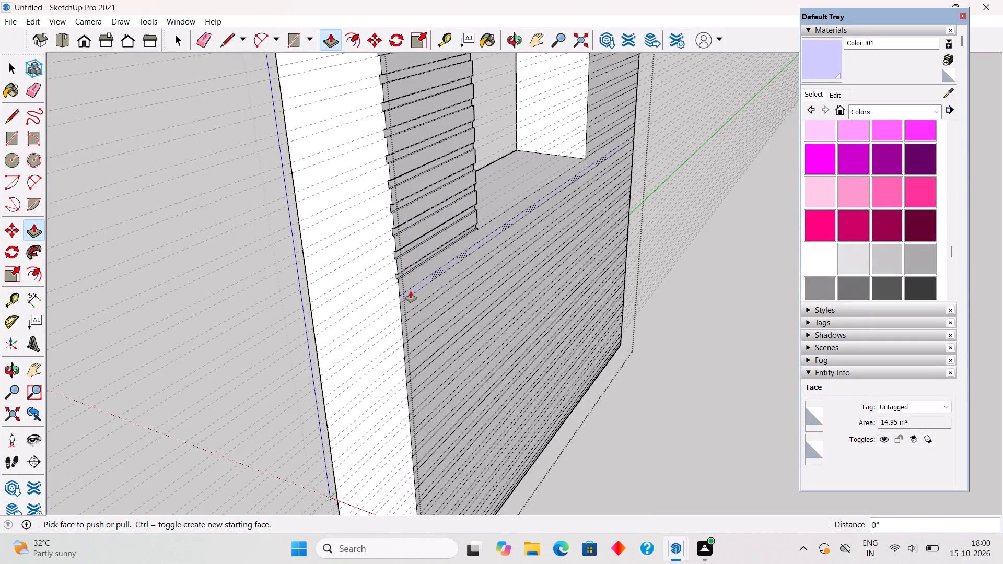
Push the first six full-width strips below the window opening .3" into the wall, re-entering the depth on the third.
{"action": "double_click", "coordinate": [411, 291]}
{"action": "double_click", "coordinate": [416, 311]}
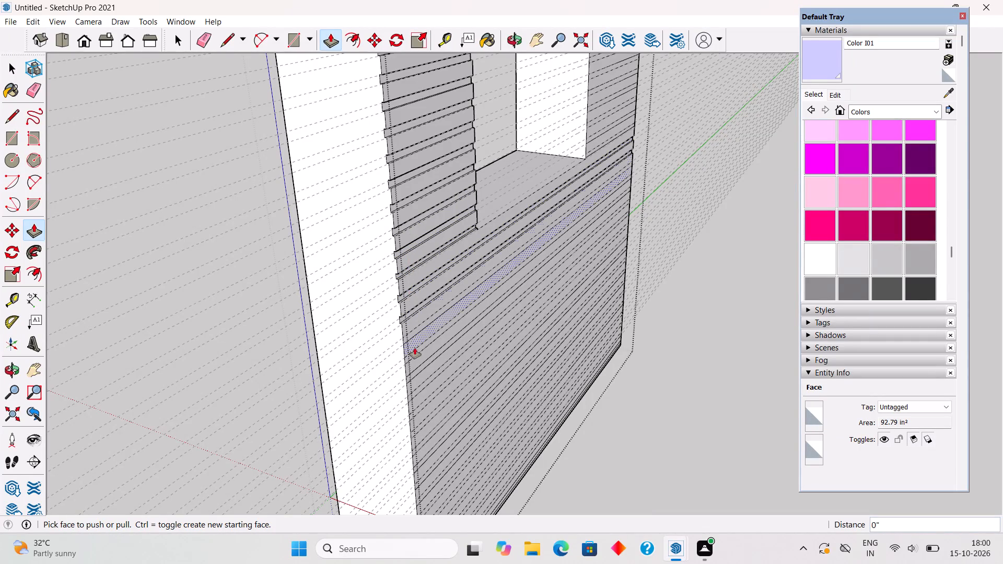
{"action": "left_click", "coordinate": [410, 340]}
{"action": "left_click", "coordinate": [410, 340]}
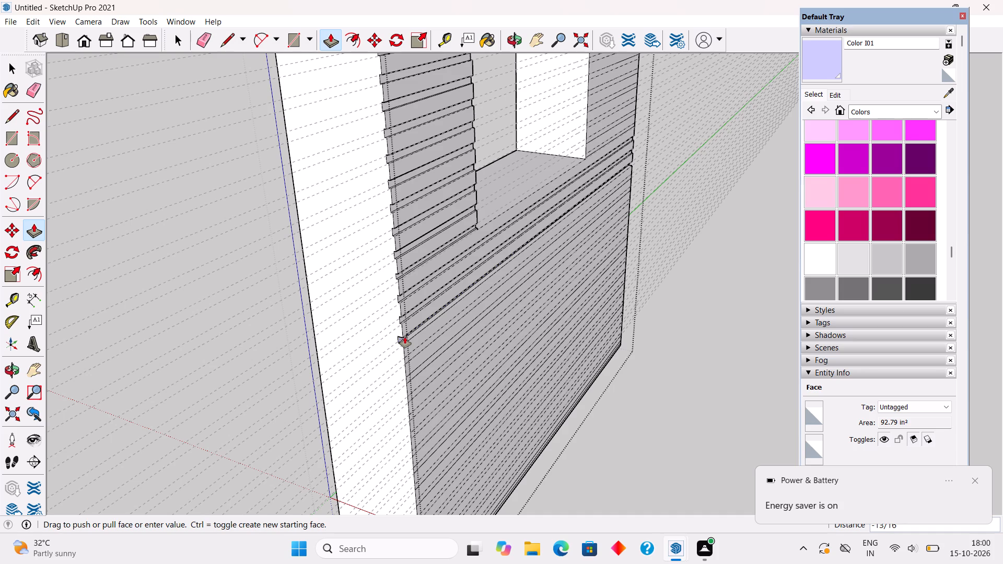
{"action": "type", "text": ".3\""}
{"action": "key", "text": "Return"}
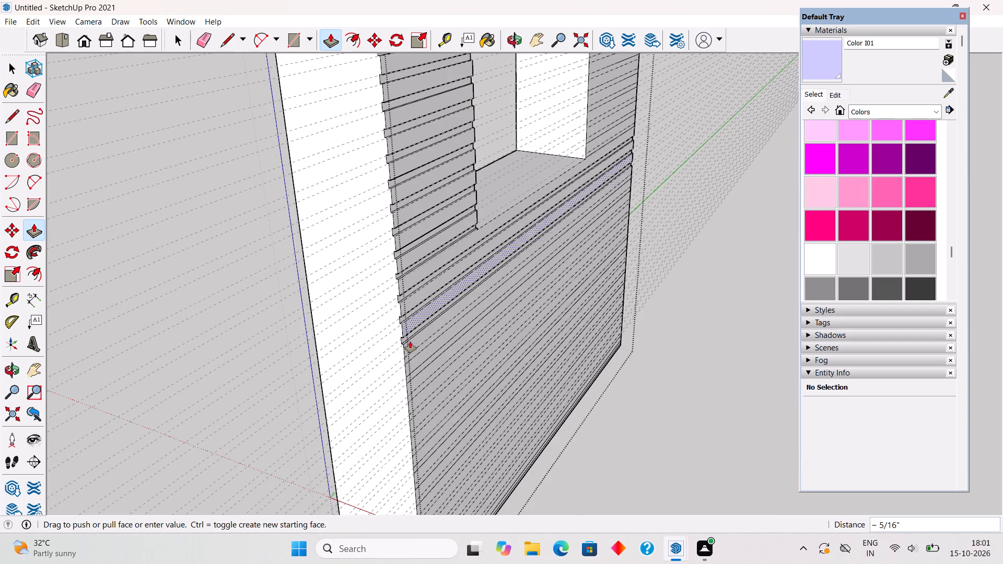
{"action": "scroll", "coordinate": [410, 342], "scroll_direction": "up", "scroll_amount": 7}
{"action": "double_click", "coordinate": [409, 370]}
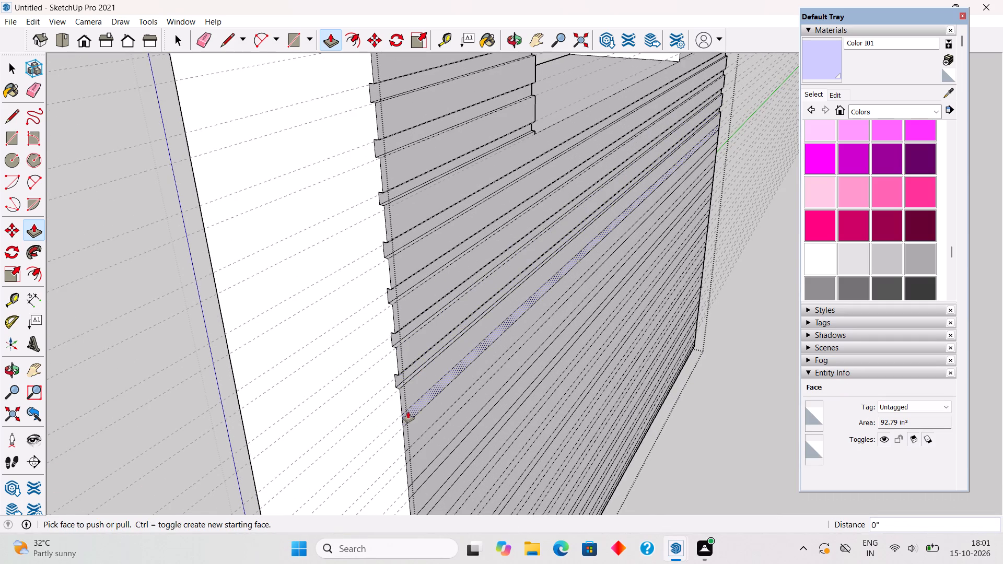
{"action": "double_click", "coordinate": [408, 415]}
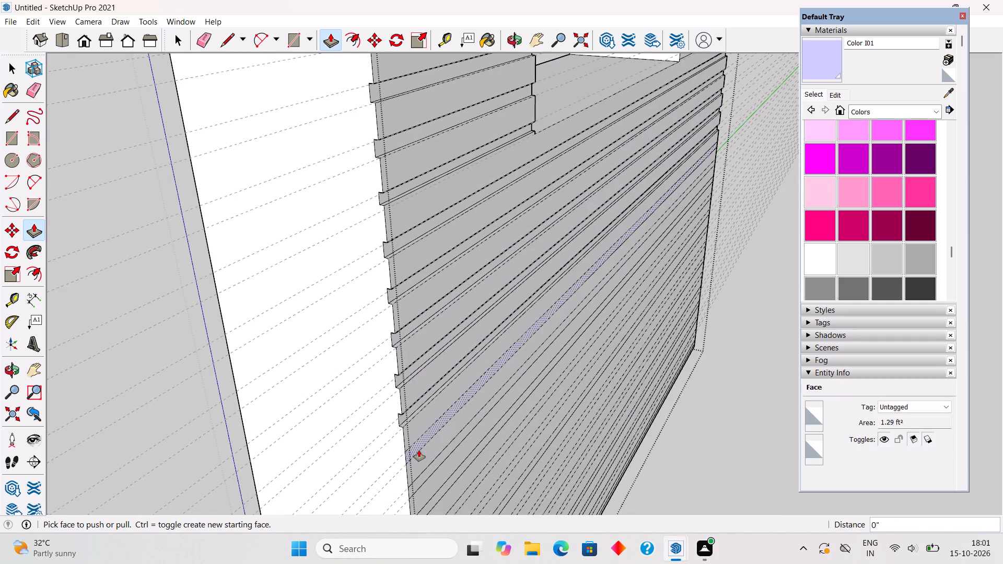
{"action": "double_click", "coordinate": [419, 450]}
Recess the next four full-width strips below them into the wall by the same .3" depth.
{"action": "scroll", "coordinate": [419, 285], "scroll_direction": "down", "scroll_amount": 11}
{"action": "scroll", "coordinate": [480, 524], "scroll_direction": "up", "scroll_amount": 1}
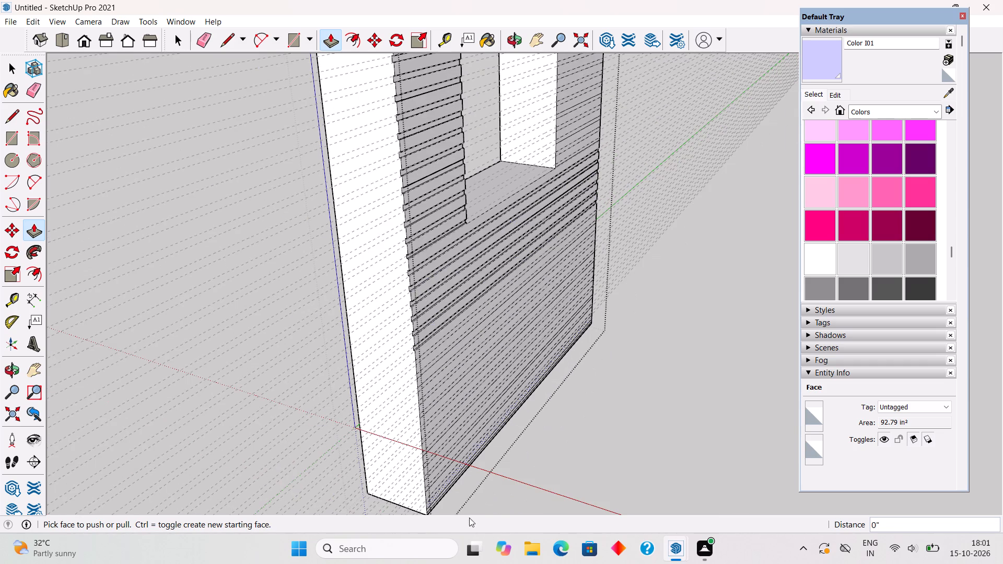
{"action": "scroll", "coordinate": [469, 518], "scroll_direction": "up", "scroll_amount": 8}
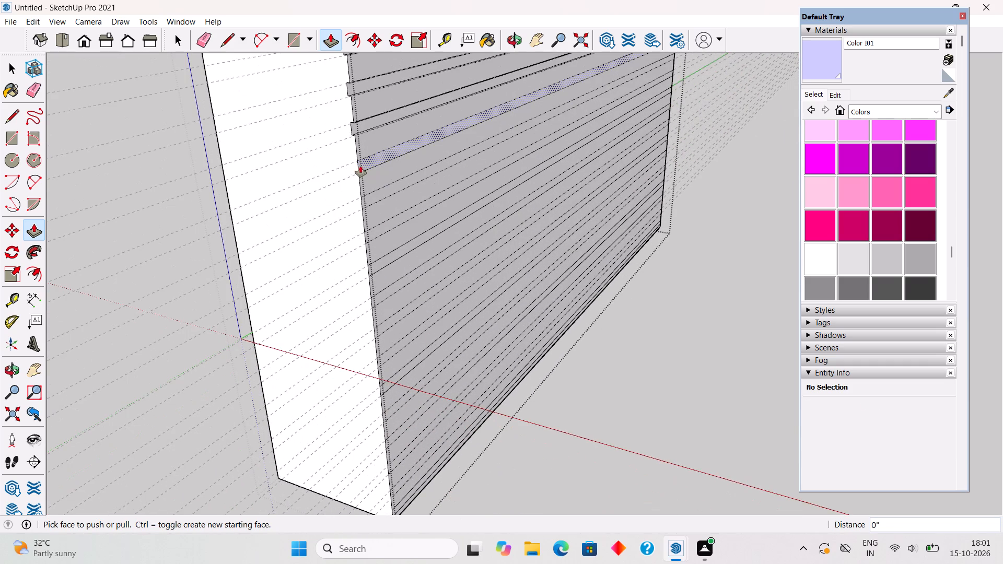
{"action": "double_click", "coordinate": [365, 164]}
{"action": "double_click", "coordinate": [370, 198]}
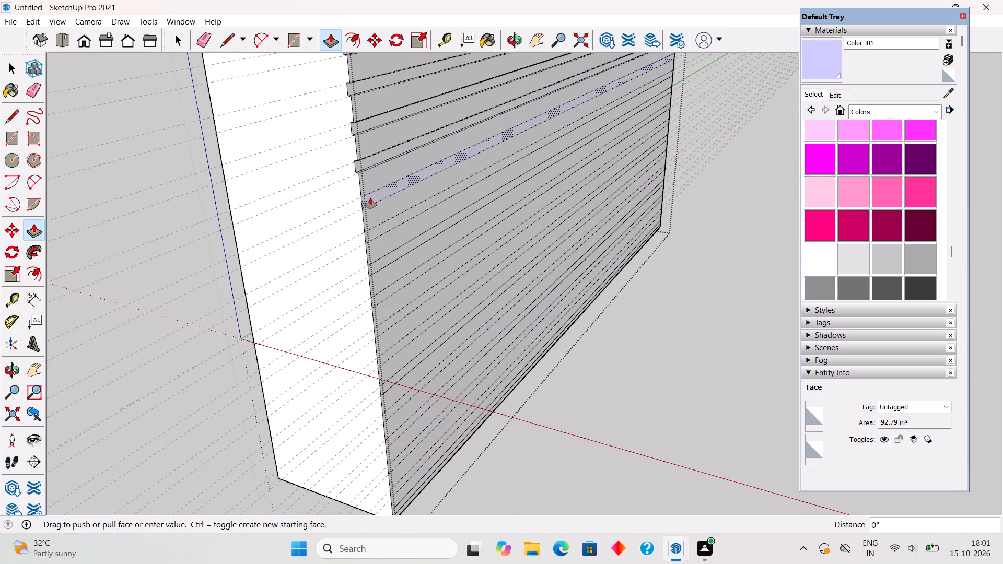
{"action": "double_click", "coordinate": [374, 233]}
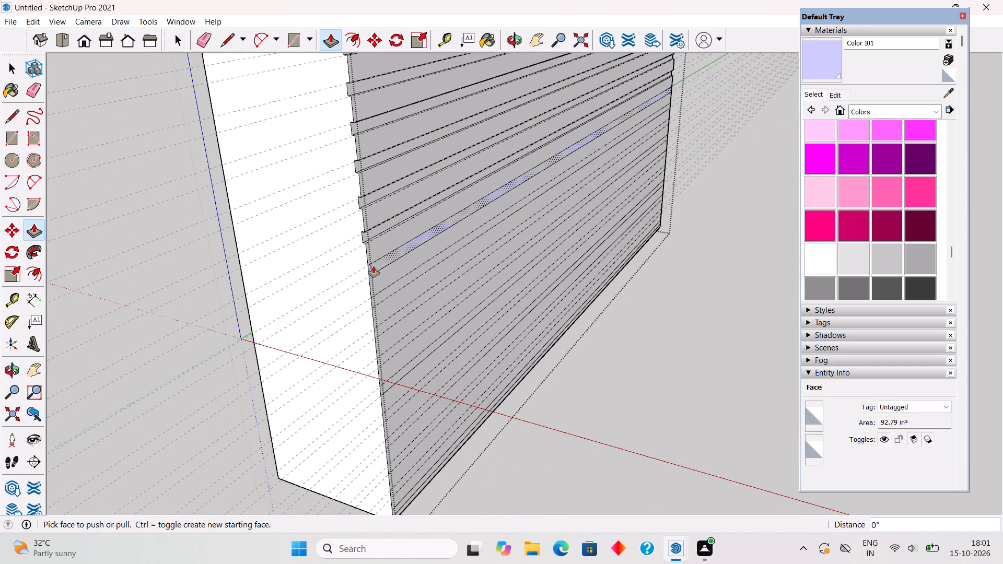
{"action": "double_click", "coordinate": [374, 266]}
Undo the mistaken 1/16" push on the next strip, then recess it and the four full-width strips below it .3".
{"action": "left_click", "coordinate": [379, 301]}
{"action": "left_click", "coordinate": [379, 299]}
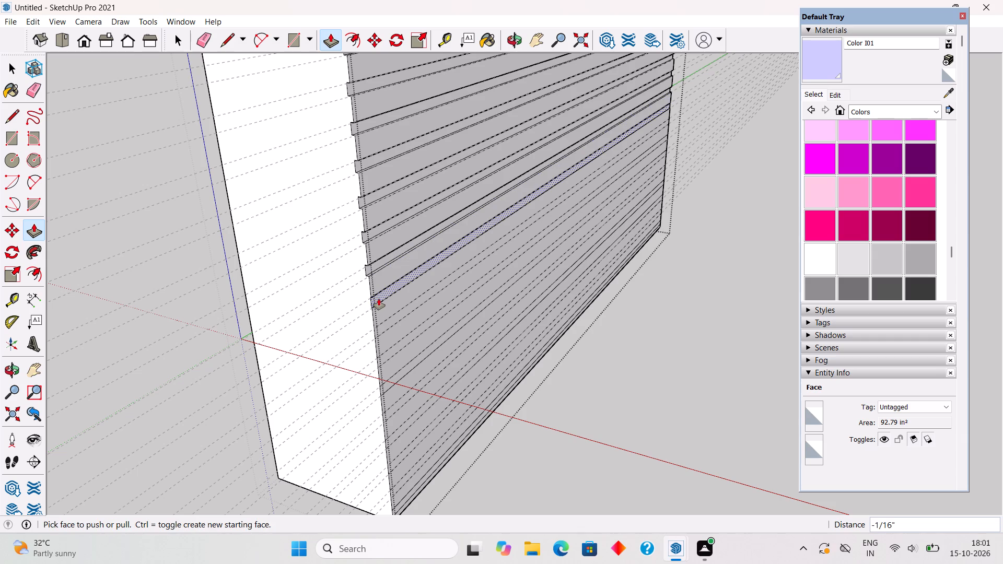
{"action": "scroll", "coordinate": [382, 291], "scroll_direction": "up", "scroll_amount": 10}
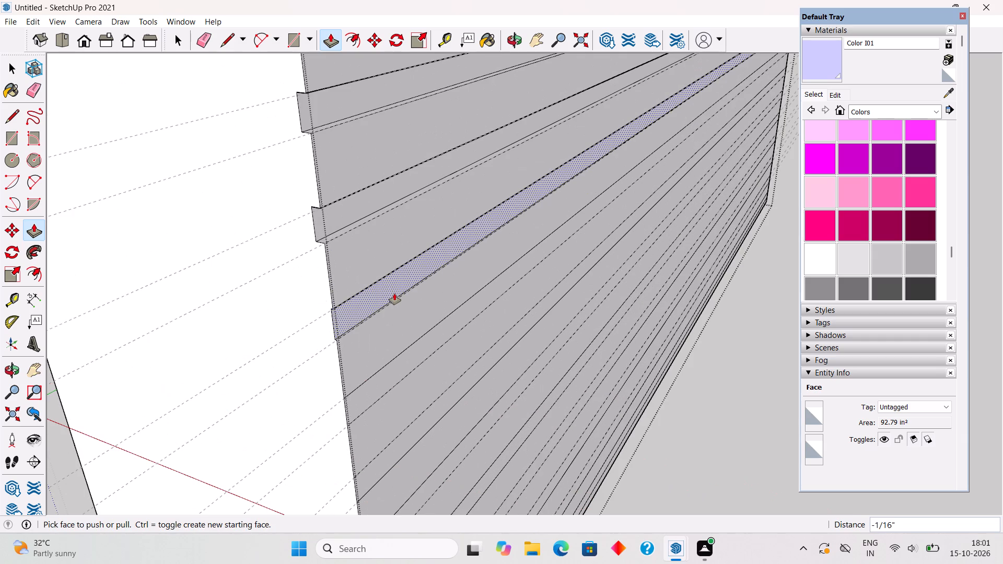
{"action": "key", "text": "ctrl+z"}
{"action": "left_click", "coordinate": [384, 300]}
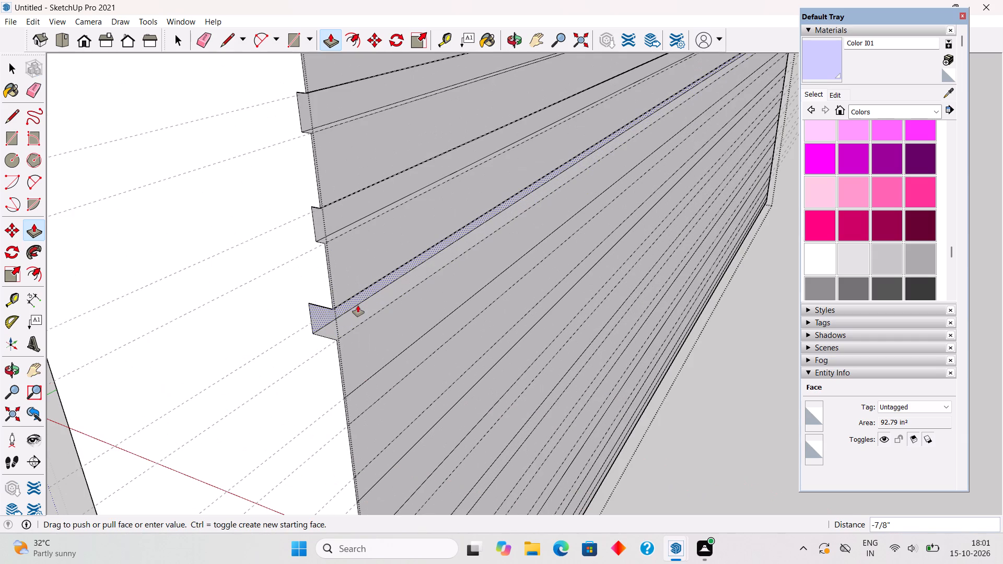
{"action": "type", "text": ".3\""}
{"action": "key", "text": "Return"}
{"action": "scroll", "coordinate": [358, 305], "scroll_direction": "down", "scroll_amount": 4}
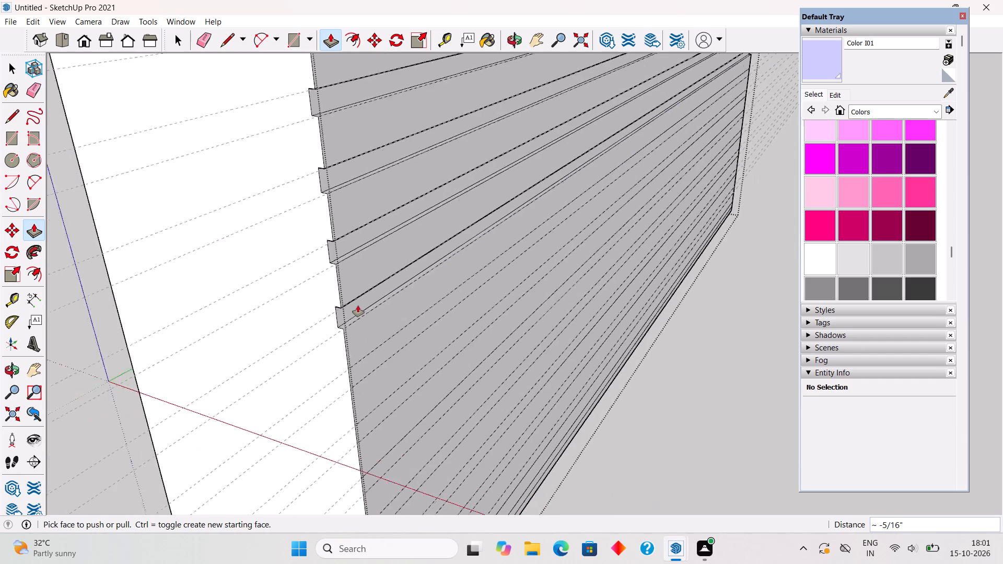
{"action": "scroll", "coordinate": [358, 305], "scroll_direction": "down", "scroll_amount": 2}
{"action": "double_click", "coordinate": [364, 353]}
{"action": "double_click", "coordinate": [375, 393]}
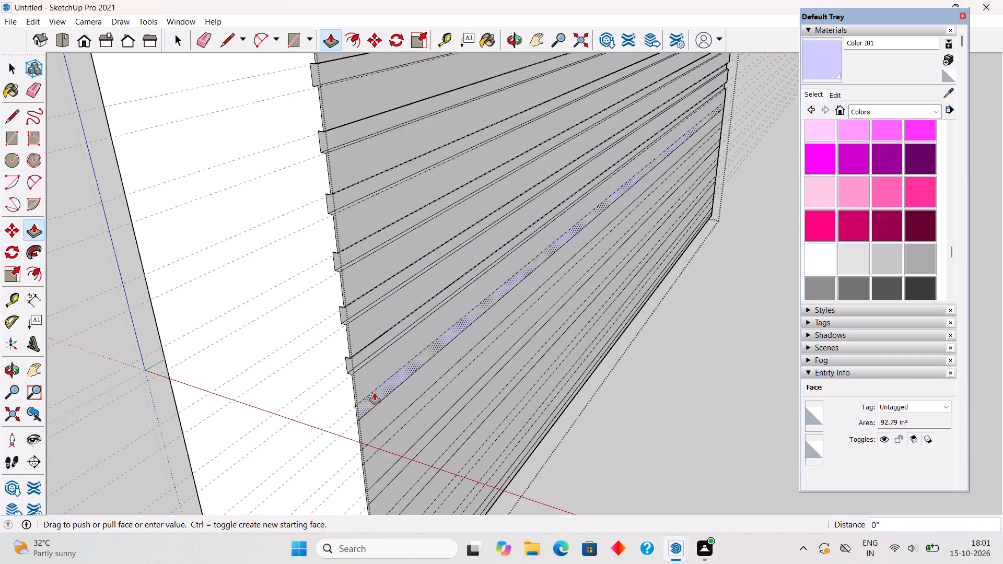
{"action": "double_click", "coordinate": [382, 444]}
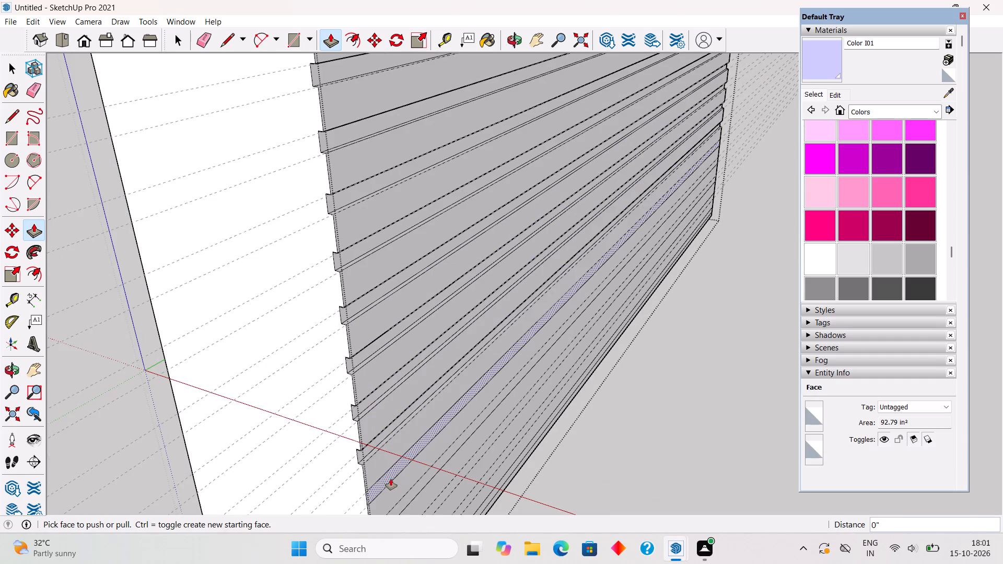
{"action": "double_click", "coordinate": [391, 479]}
Push the last four full-width strips .3" into the wall, down to the wall's bottom edge.
{"action": "scroll", "coordinate": [376, 279], "scroll_direction": "down", "scroll_amount": 10}
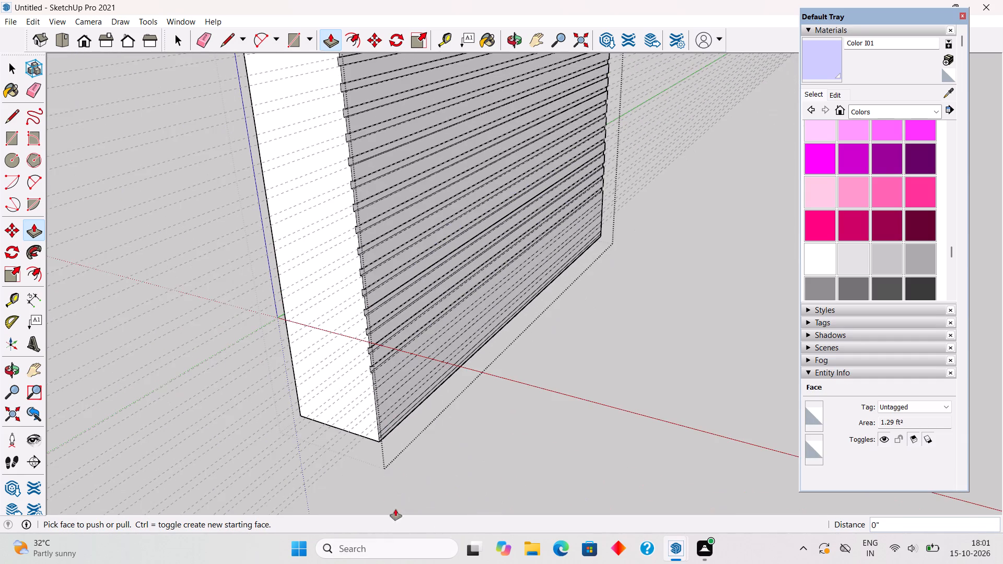
{"action": "scroll", "coordinate": [387, 477], "scroll_direction": "up", "scroll_amount": 8}
{"action": "double_click", "coordinate": [363, 274]}
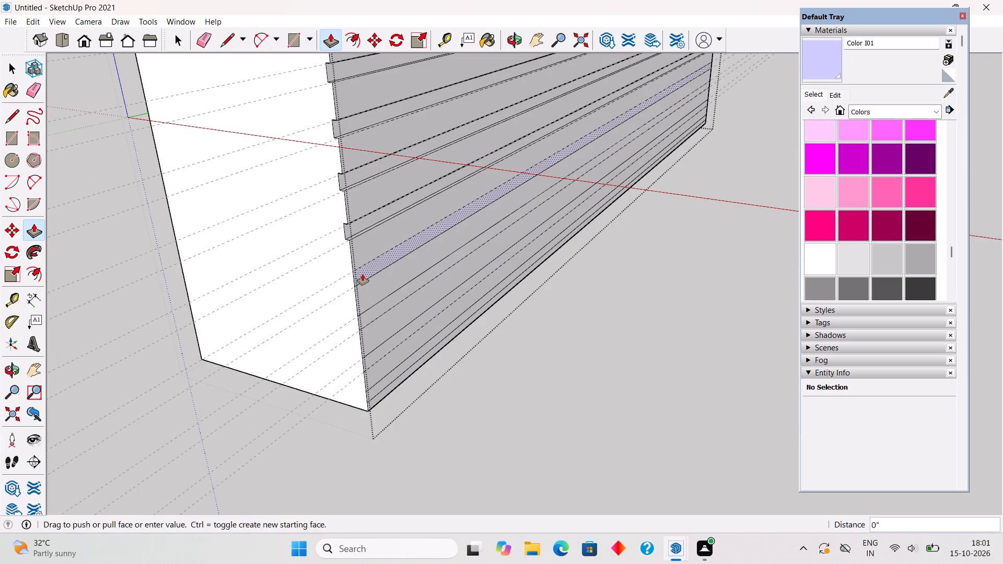
{"action": "double_click", "coordinate": [366, 315]}
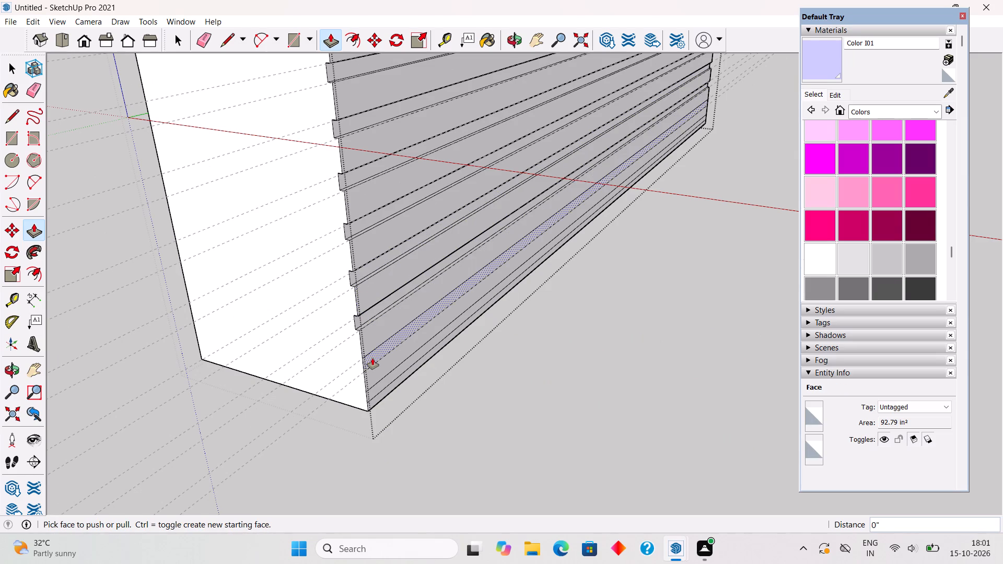
{"action": "double_click", "coordinate": [372, 358]}
{"action": "double_click", "coordinate": [376, 386]}
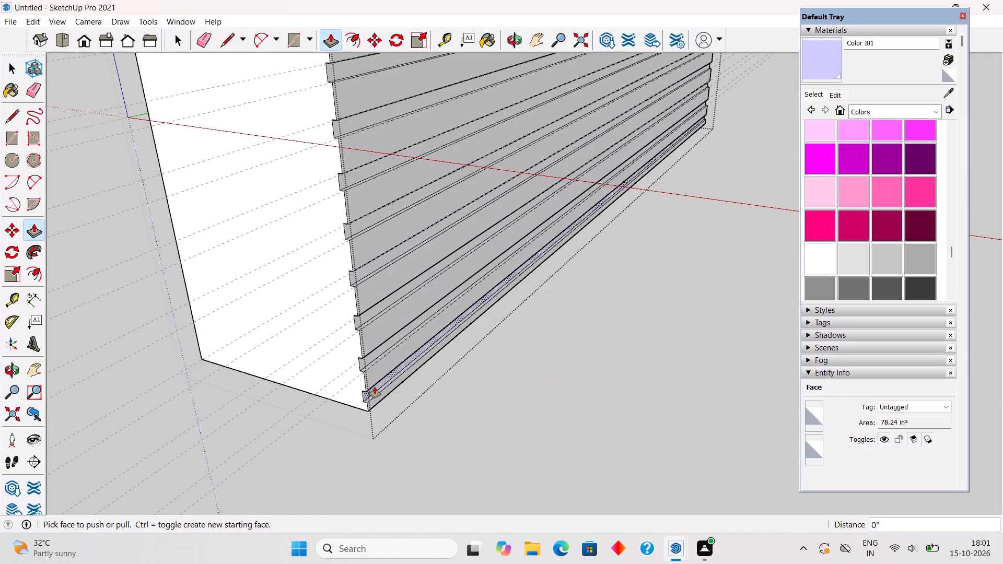
Recess the first seven strips between the window opening's right side and the wall's edge by .3", working down from the window head.
{"action": "scroll", "coordinate": [375, 386], "scroll_direction": "down", "scroll_amount": 20}
{"action": "scroll", "coordinate": [375, 386], "scroll_direction": "down", "scroll_amount": 5}
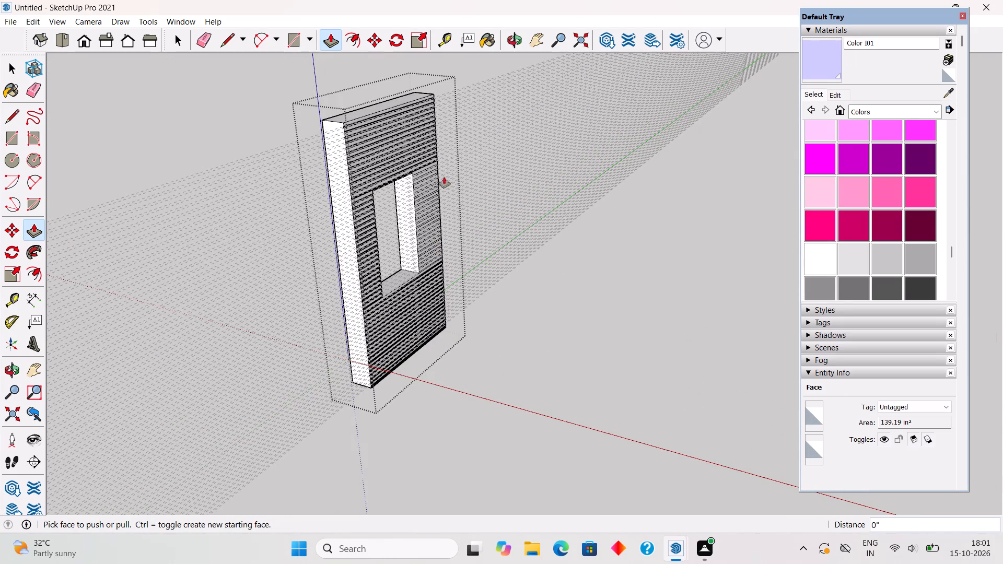
{"action": "scroll", "coordinate": [451, 173], "scroll_direction": "up", "scroll_amount": 6}
{"action": "scroll", "coordinate": [319, 300], "scroll_direction": "up", "scroll_amount": 1}
{"action": "scroll", "coordinate": [459, 107], "scroll_direction": "up", "scroll_amount": 10}
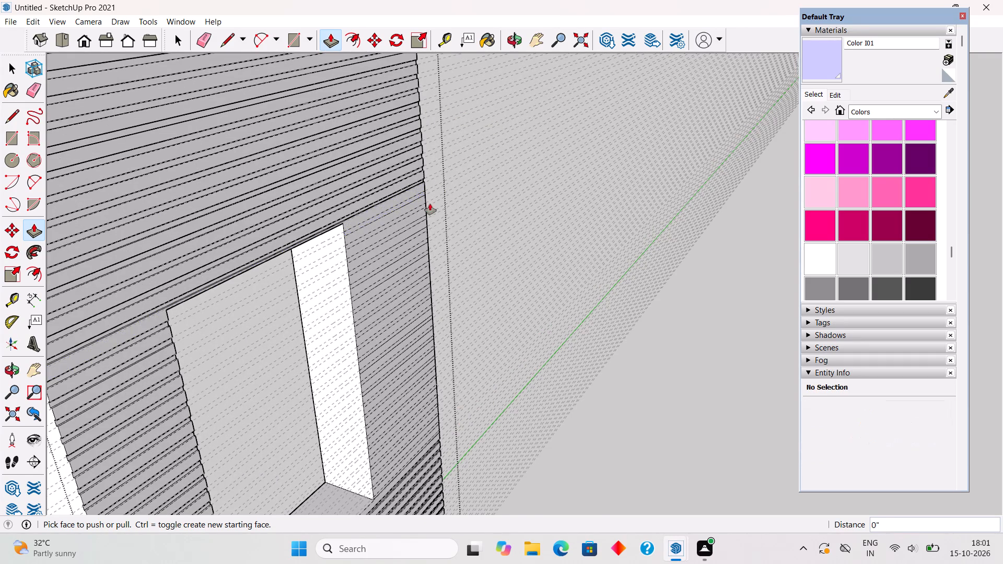
{"action": "scroll", "coordinate": [390, 263], "scroll_direction": "up", "scroll_amount": 6}
{"action": "scroll", "coordinate": [352, 205], "scroll_direction": "up", "scroll_amount": 3}
{"action": "double_click", "coordinate": [334, 192]}
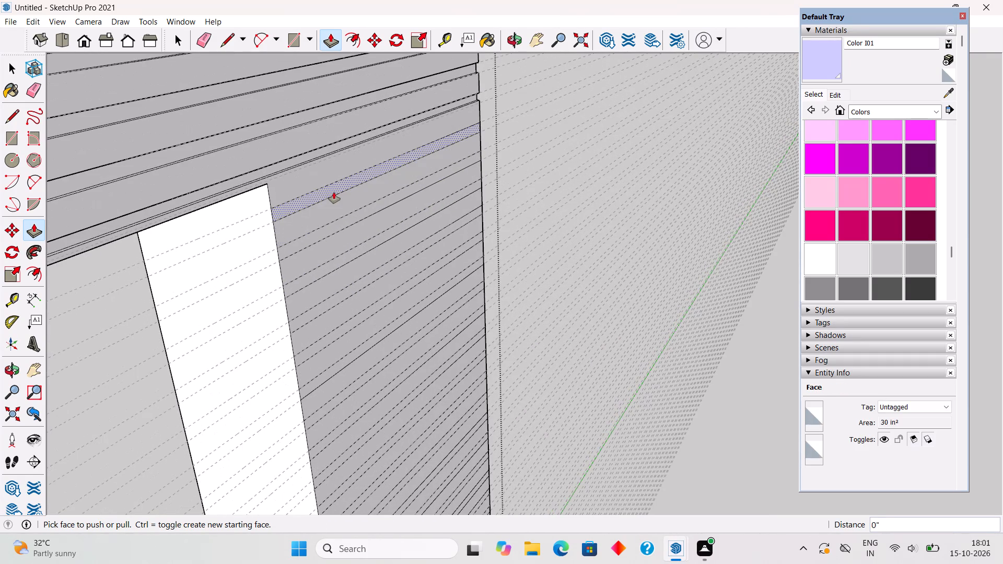
{"action": "double_click", "coordinate": [317, 231]}
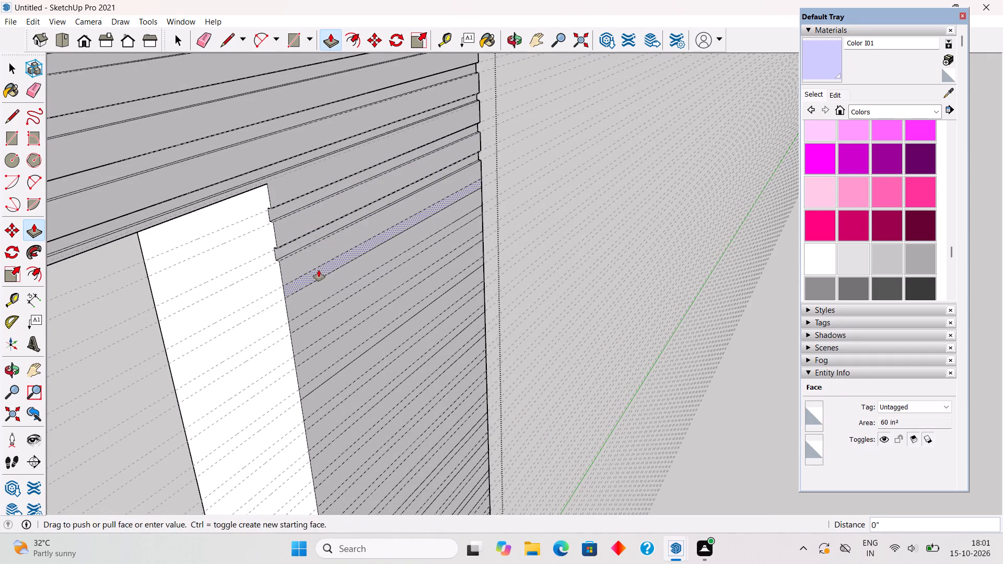
{"action": "double_click", "coordinate": [319, 270]}
{"action": "double_click", "coordinate": [319, 307]}
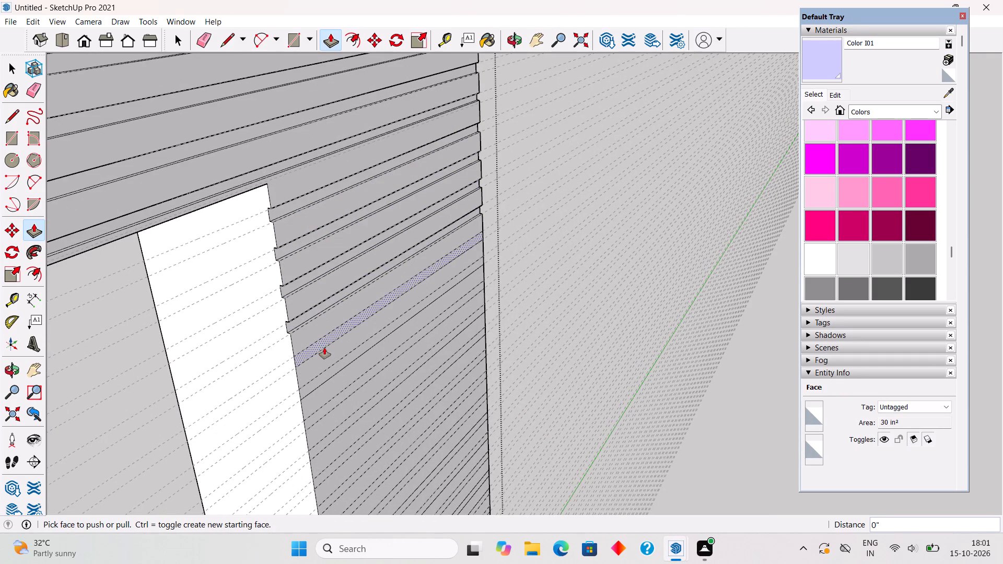
{"action": "double_click", "coordinate": [324, 348]}
{"action": "double_click", "coordinate": [325, 375]}
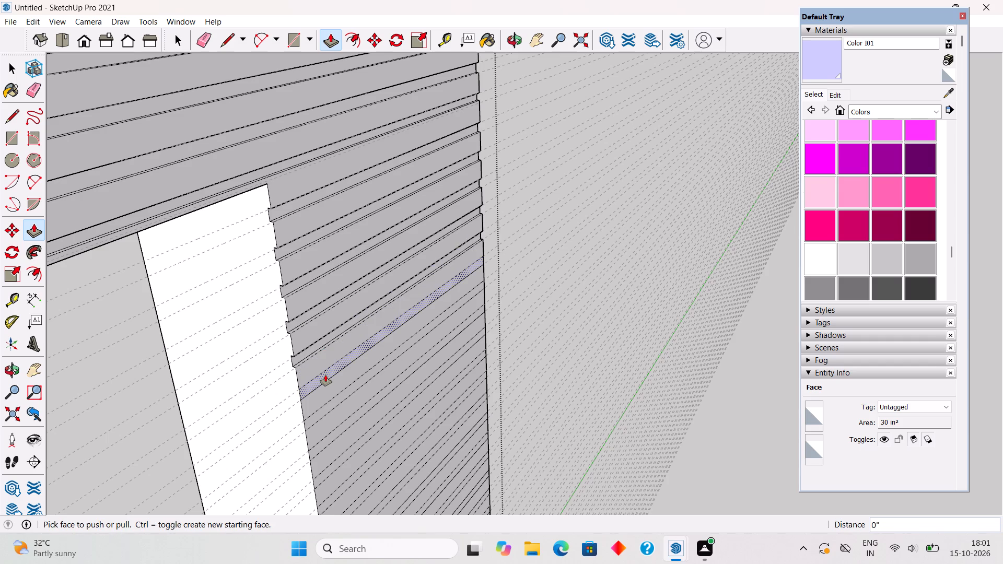
{"action": "double_click", "coordinate": [325, 414]}
Recess the next ten strips down the right side of the window opening by the same .3" depth.
{"action": "scroll", "coordinate": [346, 266], "scroll_direction": "down", "scroll_amount": 6}
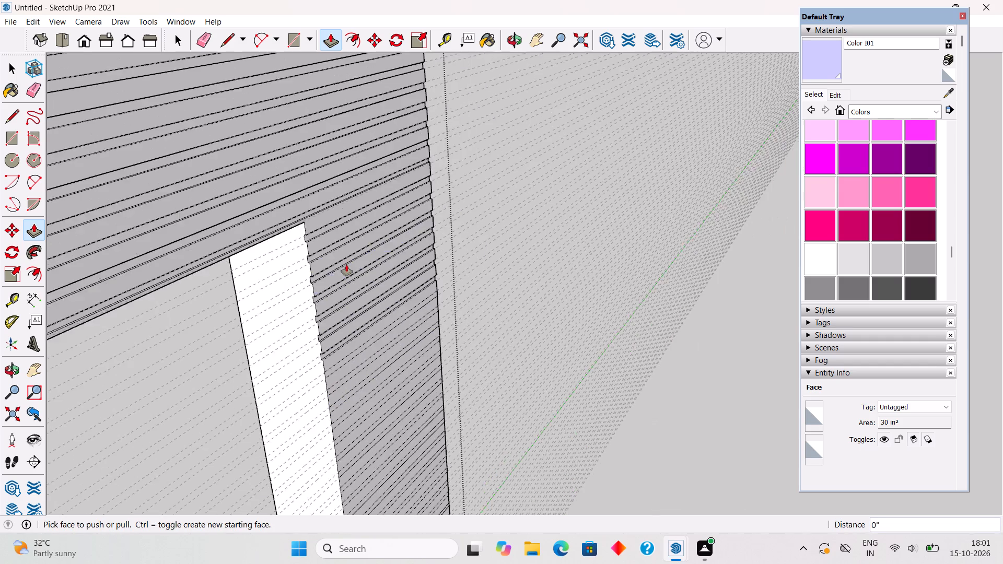
{"action": "scroll", "coordinate": [346, 265], "scroll_direction": "down", "scroll_amount": 6}
{"action": "scroll", "coordinate": [344, 438], "scroll_direction": "up", "scroll_amount": 6}
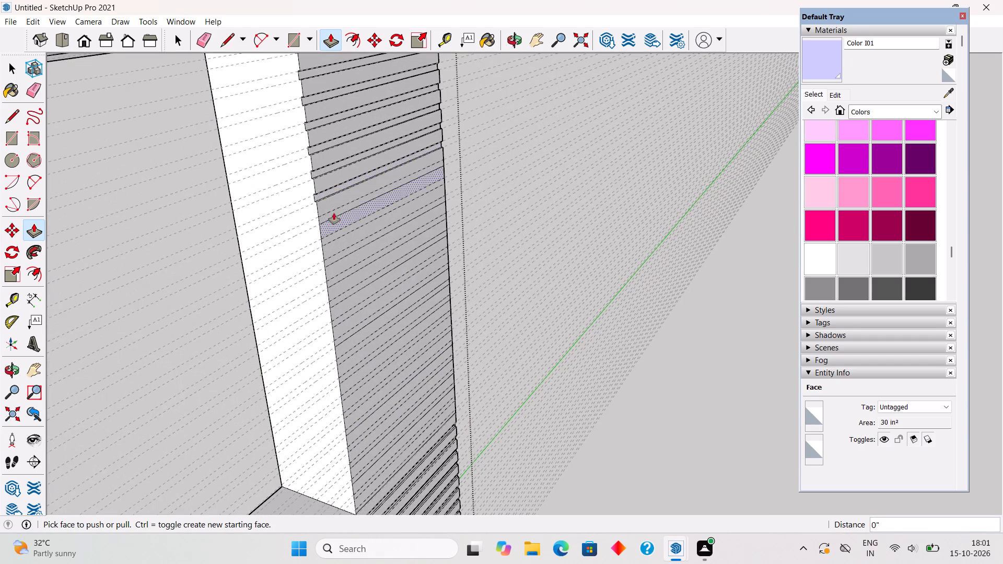
{"action": "double_click", "coordinate": [334, 213]}
{"action": "double_click", "coordinate": [334, 237]}
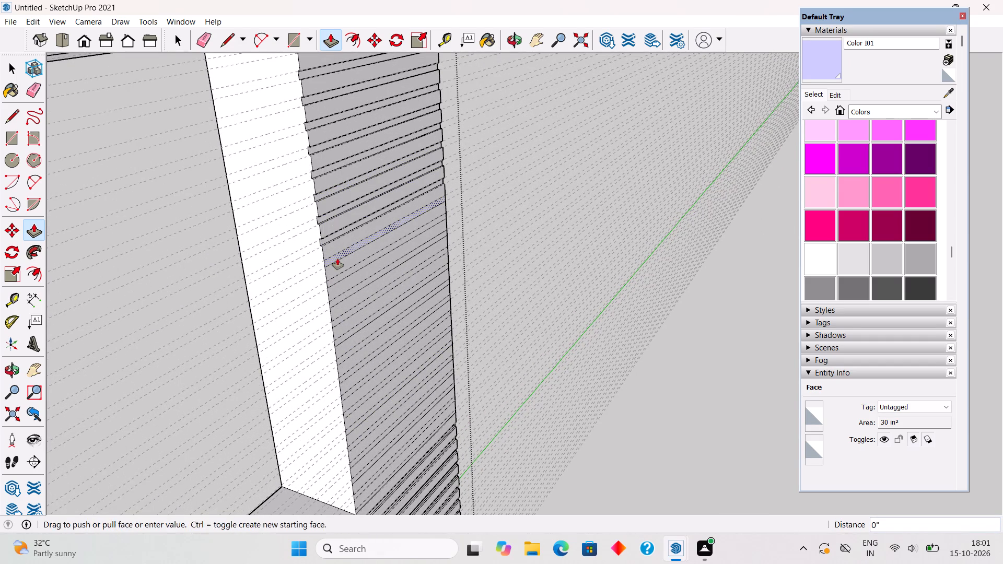
{"action": "double_click", "coordinate": [337, 258]}
{"action": "double_click", "coordinate": [339, 277]}
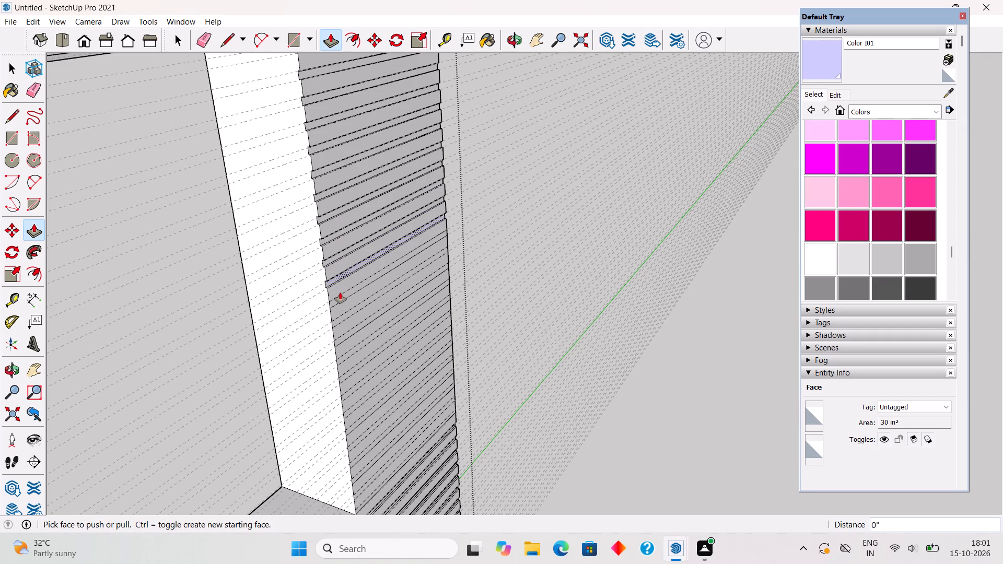
{"action": "double_click", "coordinate": [342, 295]}
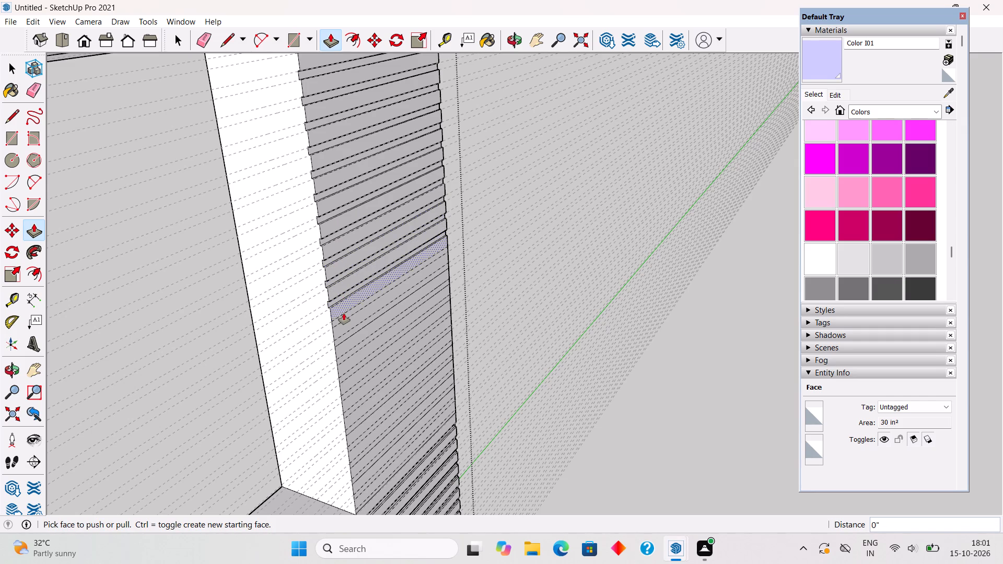
{"action": "double_click", "coordinate": [344, 315]}
{"action": "double_click", "coordinate": [346, 336]}
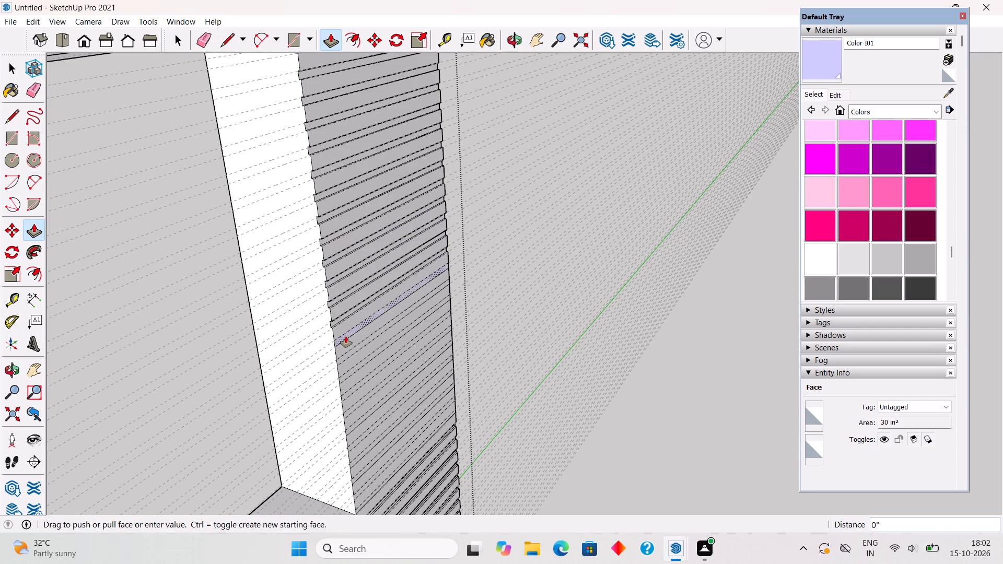
{"action": "double_click", "coordinate": [346, 355]}
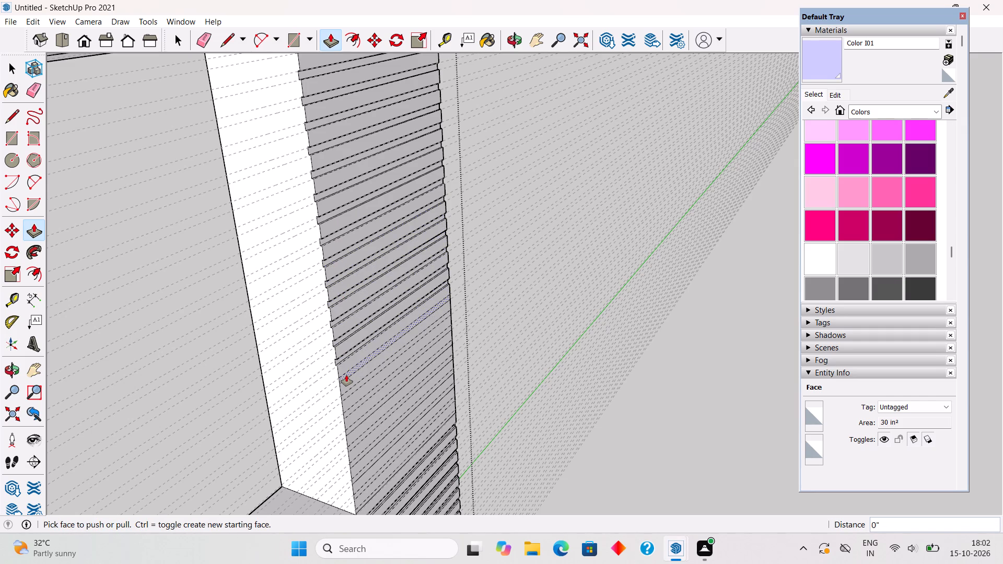
{"action": "double_click", "coordinate": [346, 375]}
{"action": "double_click", "coordinate": [351, 393]}
Recess the last seven strips beside the window down to its sill by the same .3", and exit the wall group.
{"action": "scroll", "coordinate": [356, 273], "scroll_direction": "down", "scroll_amount": 4}
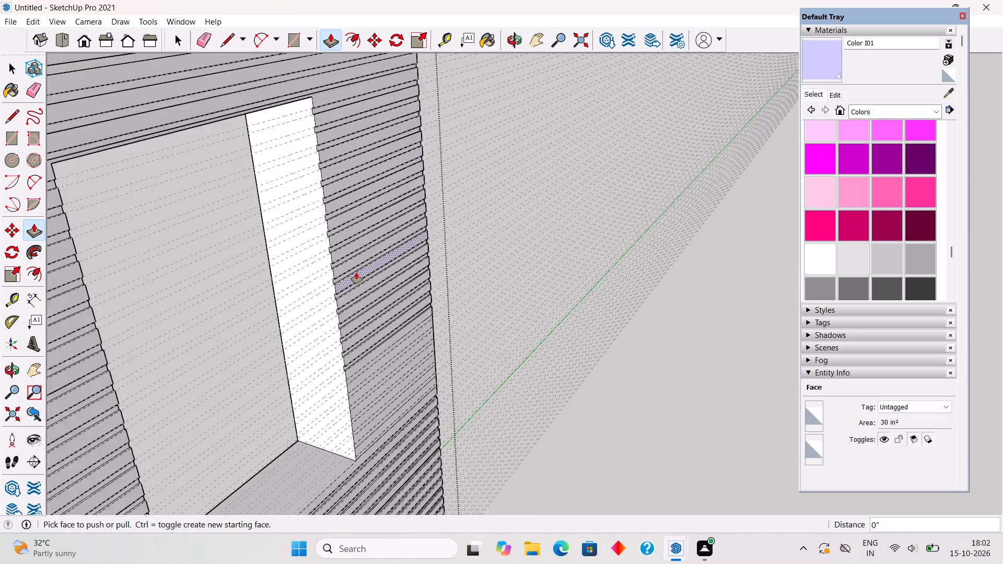
{"action": "scroll", "coordinate": [356, 273], "scroll_direction": "down", "scroll_amount": 2}
{"action": "scroll", "coordinate": [343, 457], "scroll_direction": "up", "scroll_amount": 9}
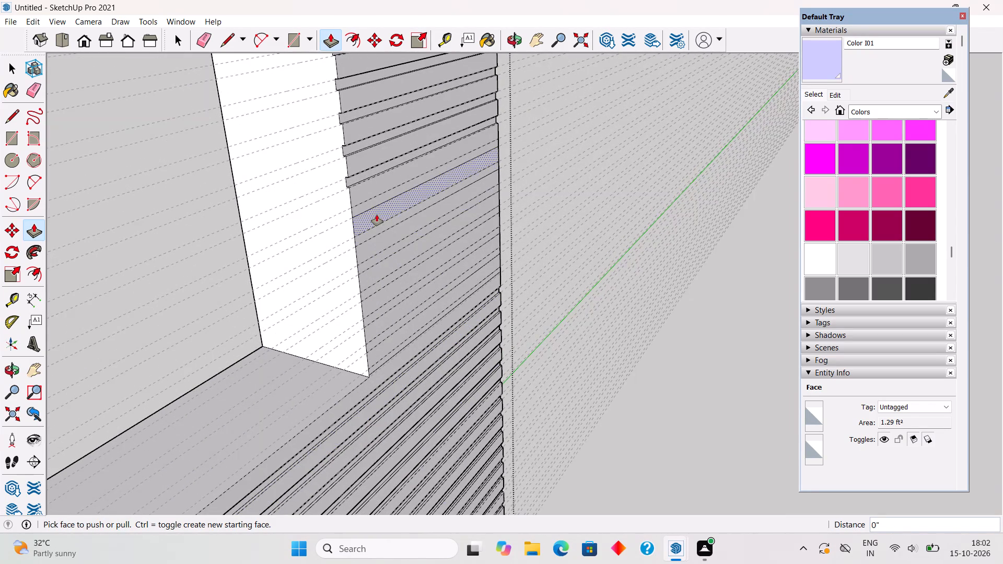
{"action": "double_click", "coordinate": [368, 207]}
{"action": "double_click", "coordinate": [365, 237]}
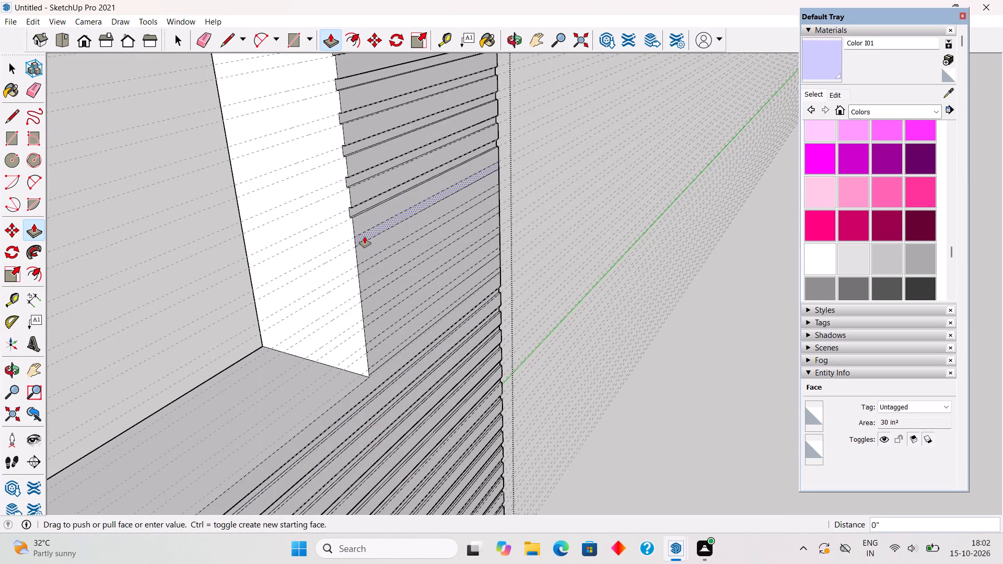
{"action": "double_click", "coordinate": [366, 262]}
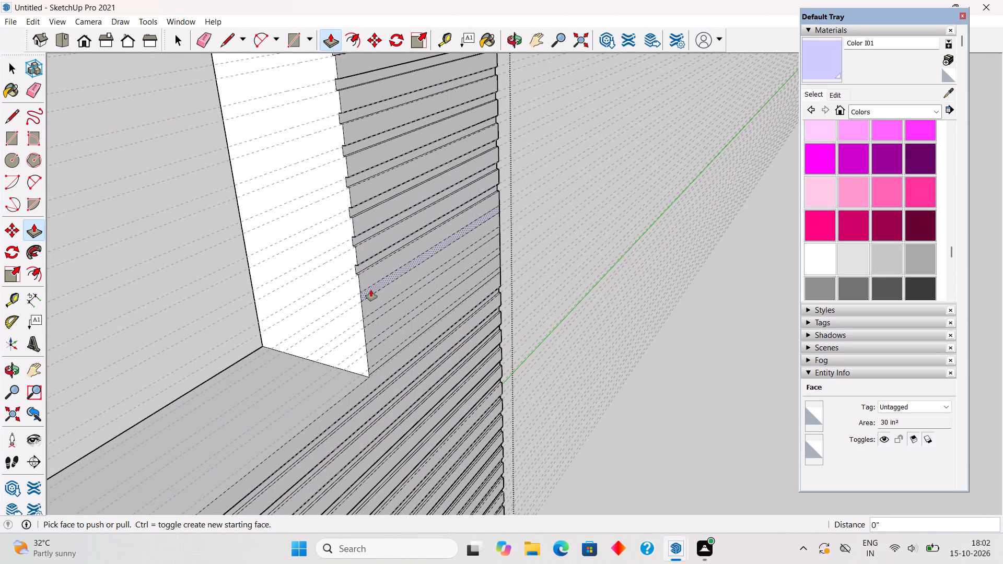
{"action": "double_click", "coordinate": [371, 290]}
{"action": "double_click", "coordinate": [379, 313]}
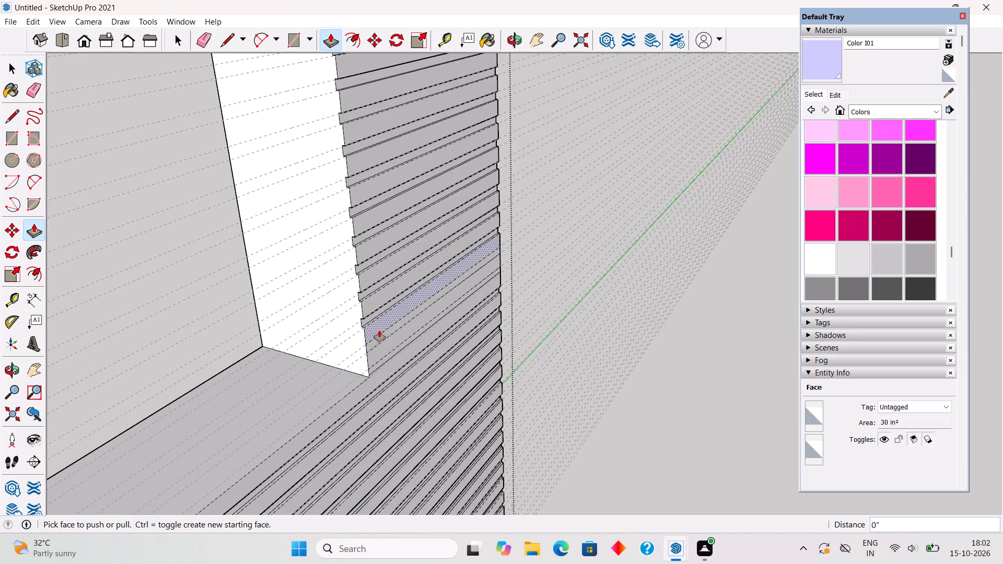
{"action": "double_click", "coordinate": [379, 339]}
{"action": "double_click", "coordinate": [379, 363]}
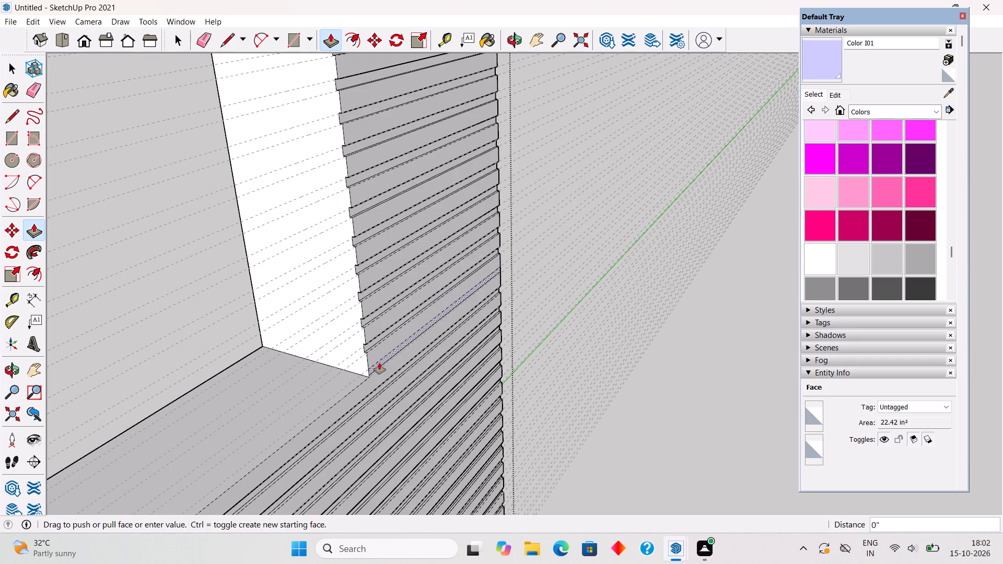
{"action": "scroll", "coordinate": [641, 275], "scroll_direction": "down", "scroll_amount": 7}
{"action": "key", "text": "space"}
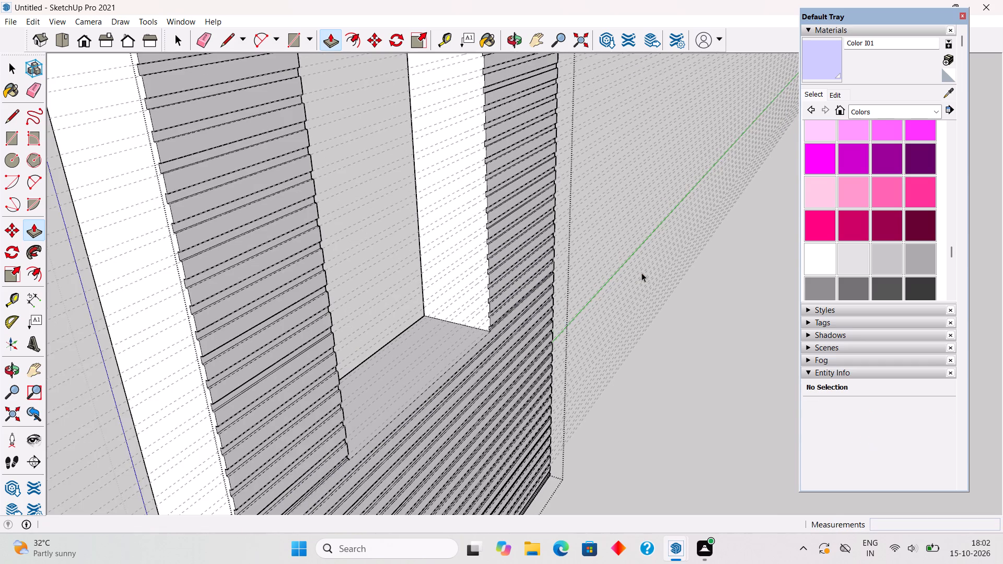
{"action": "scroll", "coordinate": [642, 273], "scroll_direction": "down", "scroll_amount": 6}
{"action": "left_click", "coordinate": [667, 357]}
Delete all construction guides from the model.
{"action": "scroll", "coordinate": [315, 310], "scroll_direction": "down", "scroll_amount": 3}
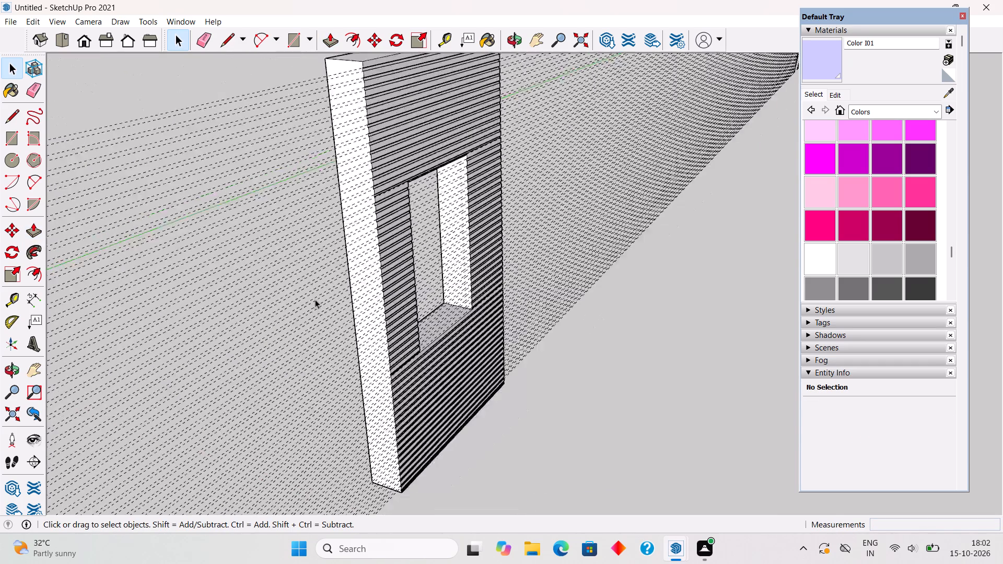
{"action": "scroll", "coordinate": [315, 299], "scroll_direction": "down", "scroll_amount": 2}
{"action": "left_click", "coordinate": [32, 21]}
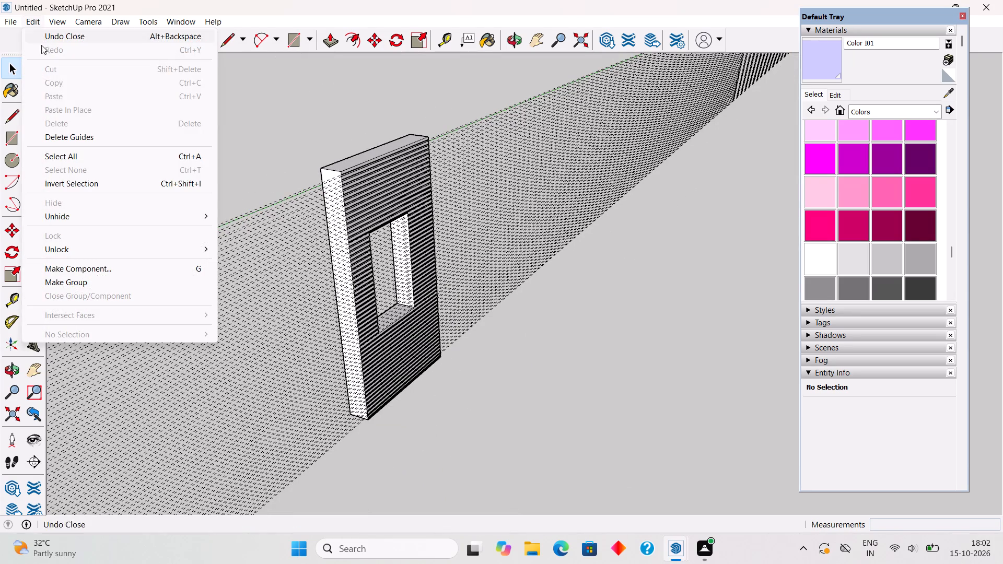
{"action": "left_click", "coordinate": [94, 134]}
Place a guide 2" below the top edge of the wall's plain narrow end face, and another 1" below it.
{"action": "middle_click_drag", "start_coordinate": [186, 210], "coordinate": [358, 100]}
{"action": "scroll", "coordinate": [381, 152], "scroll_direction": "up", "scroll_amount": 3}
{"action": "middle_click_drag", "start_coordinate": [400, 126], "coordinate": [415, 196]}
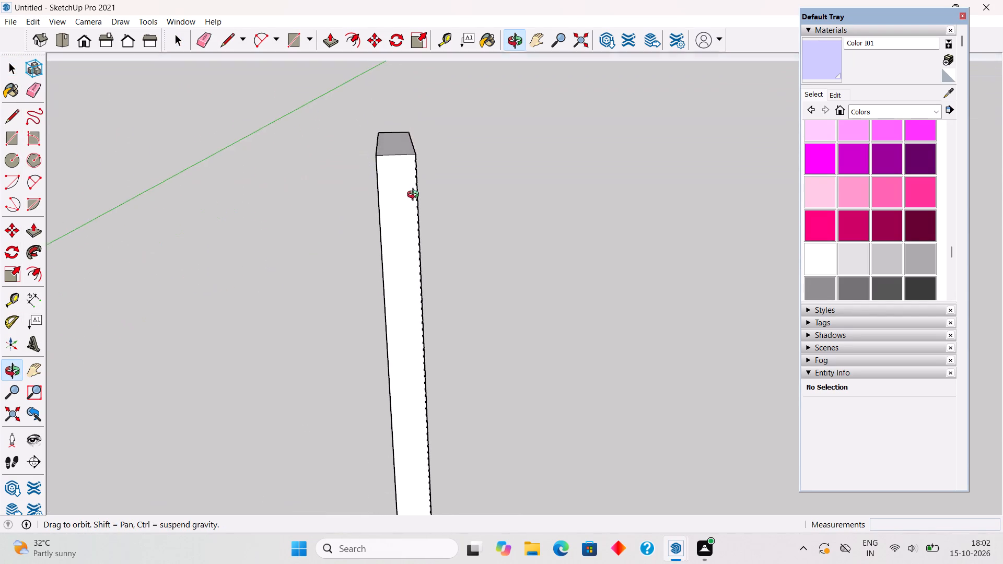
{"action": "middle_click_drag", "start_coordinate": [415, 196], "coordinate": [341, 220]}
{"action": "scroll", "coordinate": [354, 191], "scroll_direction": "up", "scroll_amount": 3}
{"action": "middle_click_drag", "start_coordinate": [356, 162], "coordinate": [378, 156]}
{"action": "scroll", "coordinate": [378, 156], "scroll_direction": "up", "scroll_amount": 5}
{"action": "middle_click_drag", "start_coordinate": [405, 149], "coordinate": [433, 142]}
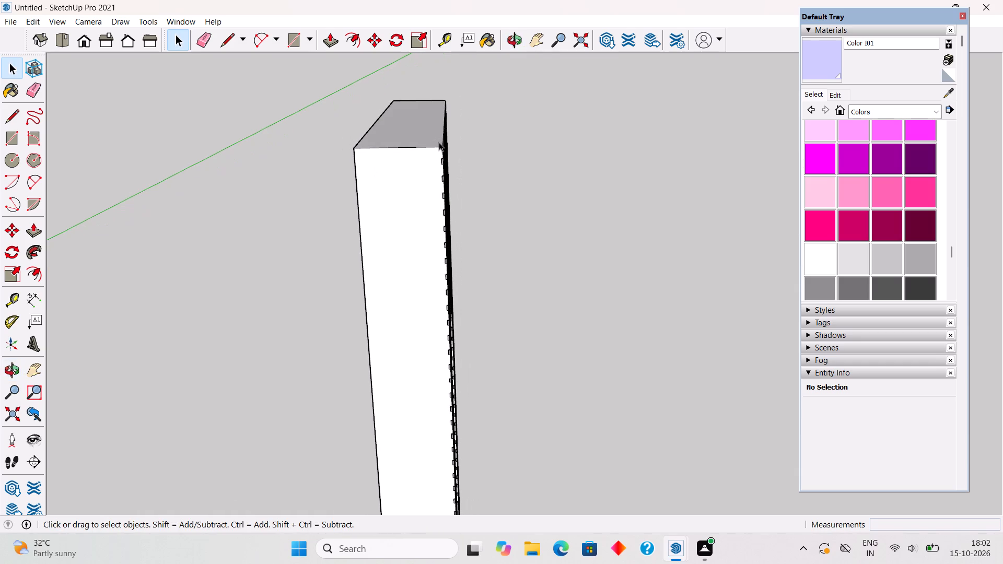
{"action": "key", "text": "t"}
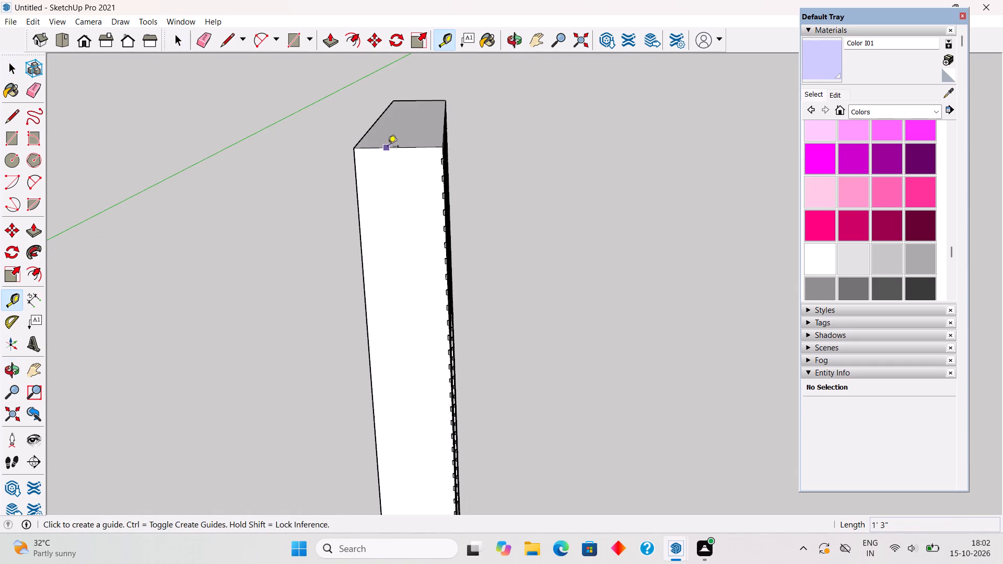
{"action": "left_click", "coordinate": [390, 149]}
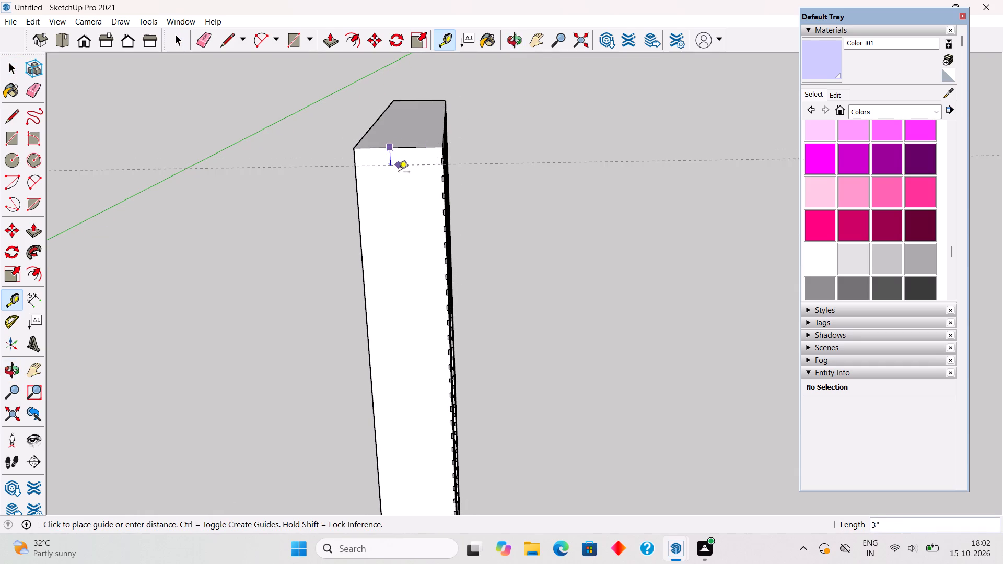
{"action": "type", "text": "2\""}
{"action": "key", "text": "Return"}
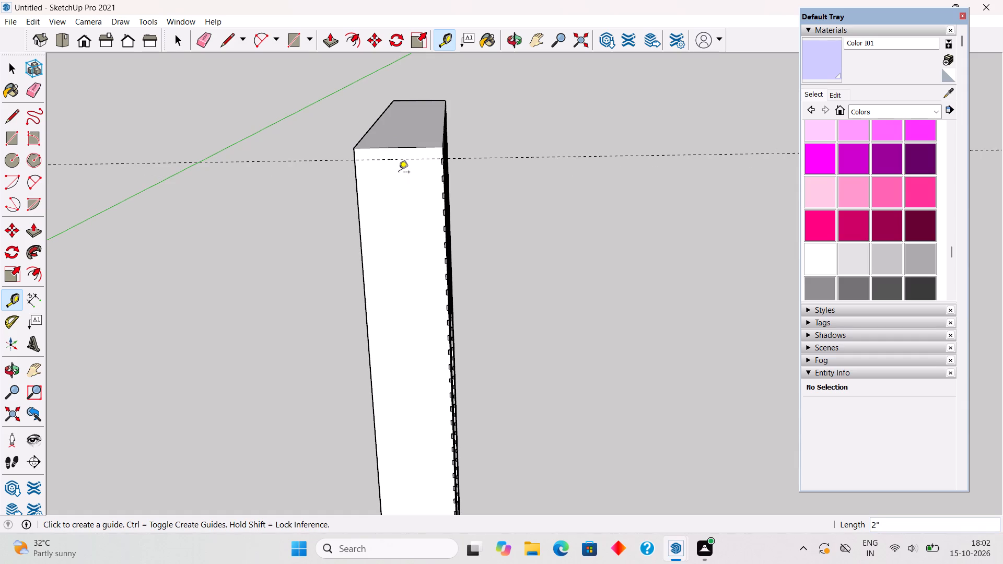
{"action": "left_click", "coordinate": [389, 159]}
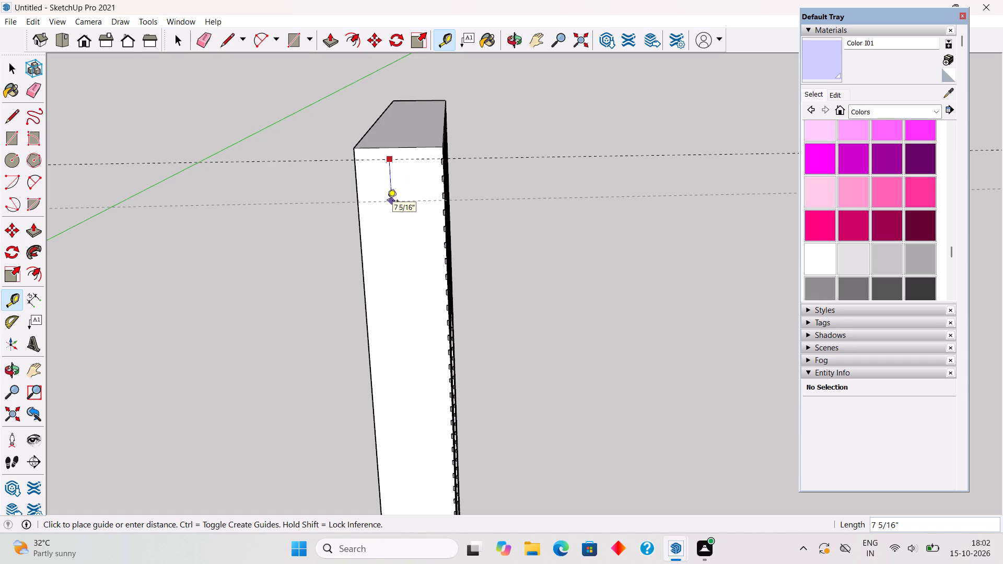
{"action": "key", "text": "1"}
{"action": "key", "text": "Return"}
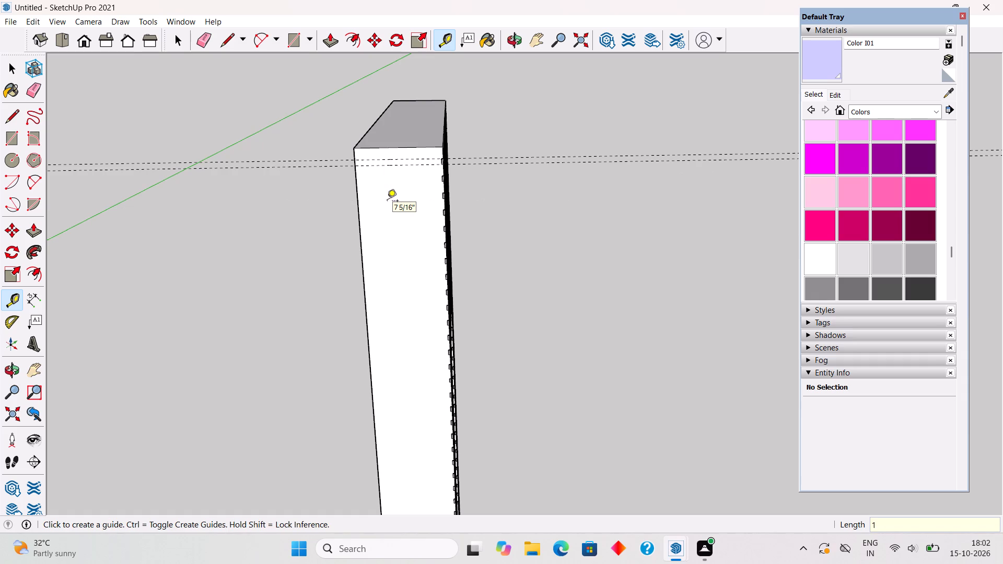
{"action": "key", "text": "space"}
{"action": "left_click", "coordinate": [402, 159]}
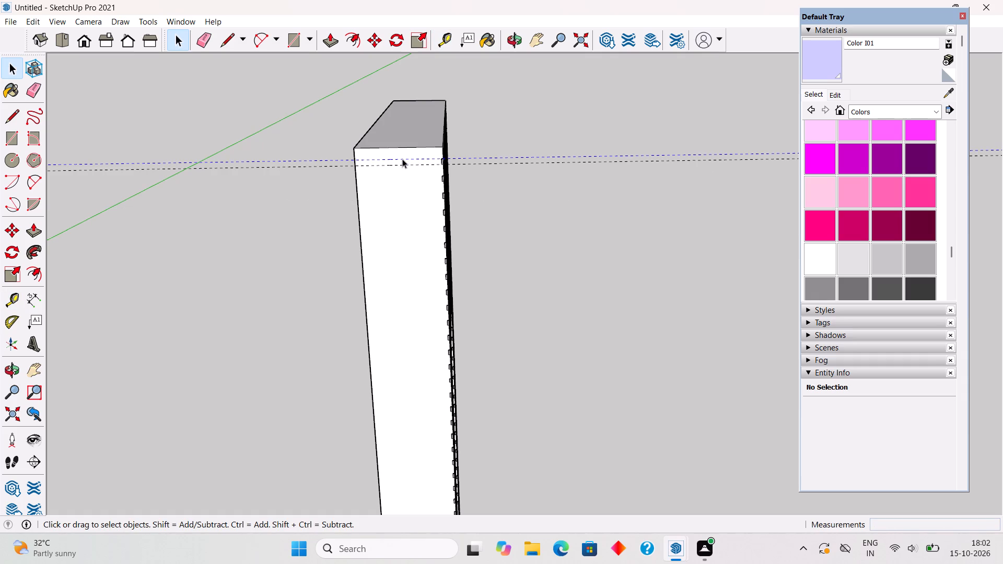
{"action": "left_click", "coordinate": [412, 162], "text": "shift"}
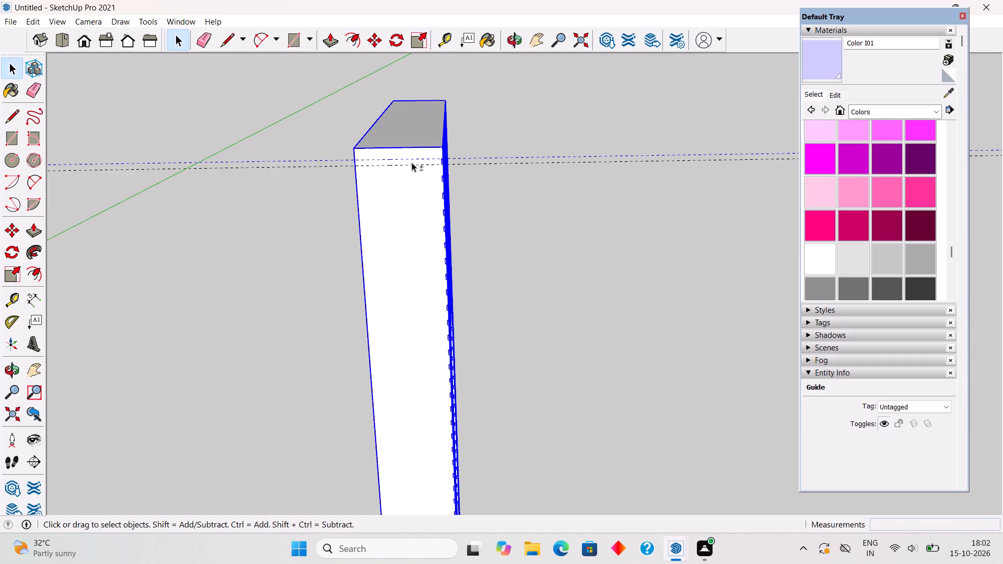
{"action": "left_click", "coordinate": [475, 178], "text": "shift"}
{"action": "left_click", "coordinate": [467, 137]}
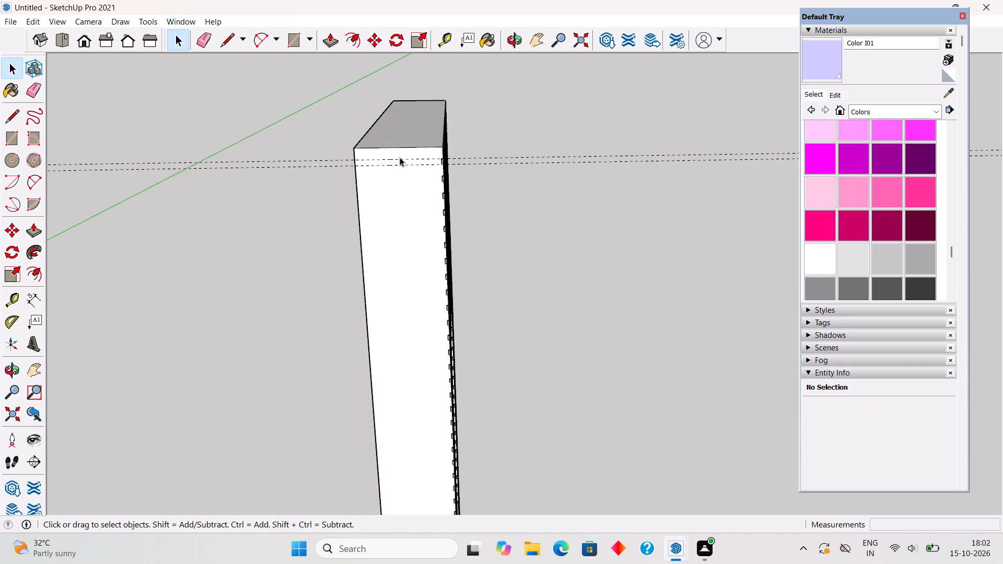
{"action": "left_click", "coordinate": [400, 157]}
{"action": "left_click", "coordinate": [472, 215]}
Copy the pair of guides on the wall's narrow end face 3" downward and repeat it as 55 copies.
{"action": "scroll", "coordinate": [338, 163], "scroll_direction": "up", "scroll_amount": 4}
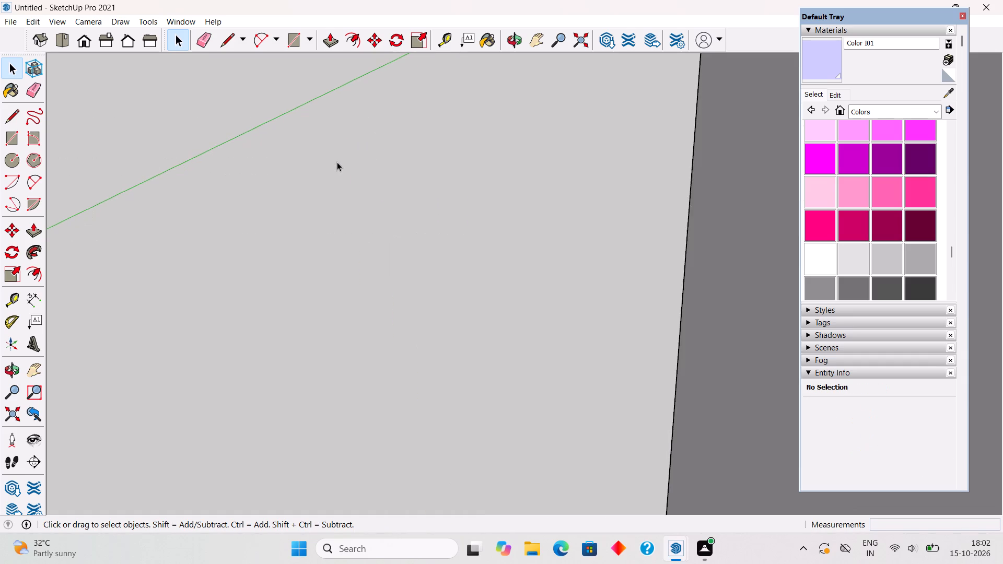
{"action": "scroll", "coordinate": [337, 162], "scroll_direction": "down", "scroll_amount": 5}
{"action": "left_click", "coordinate": [337, 162]}
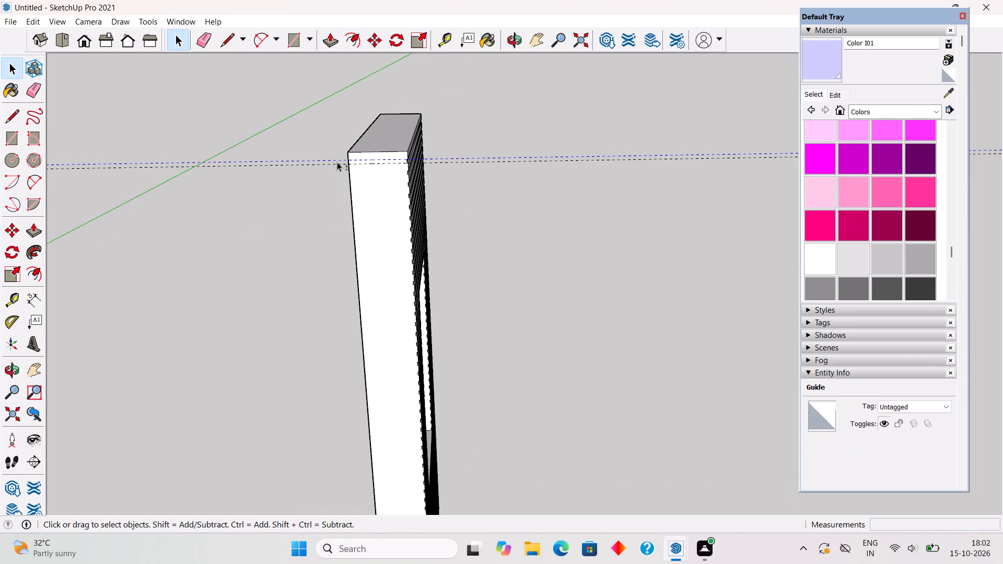
{"action": "left_click", "coordinate": [337, 162], "text": "shift"}
{"action": "left_click", "coordinate": [337, 162], "text": "shift"}
{"action": "scroll", "coordinate": [337, 162], "scroll_direction": "up", "scroll_amount": 4, "text": "shift"}
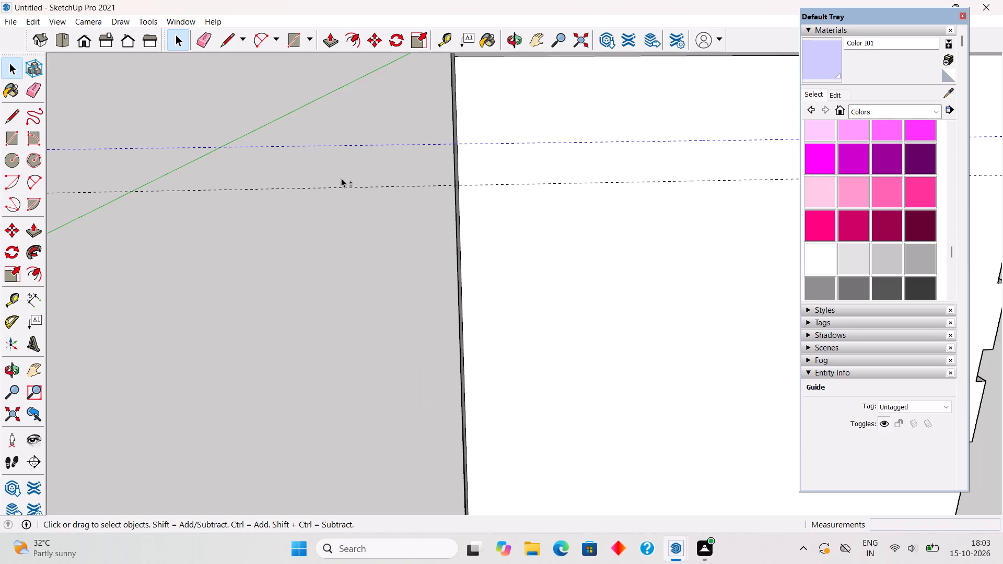
{"action": "left_click", "coordinate": [343, 186], "text": "shift"}
{"action": "scroll", "coordinate": [343, 186], "scroll_direction": "down", "scroll_amount": 10}
{"action": "scroll", "coordinate": [351, 175], "scroll_direction": "up", "scroll_amount": 7}
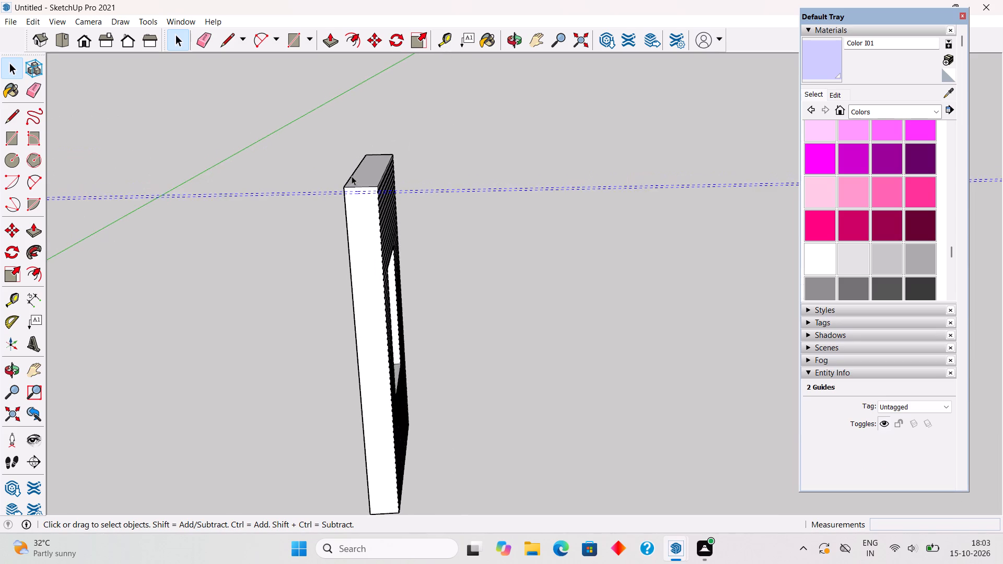
{"action": "scroll", "coordinate": [352, 176], "scroll_direction": "up", "scroll_amount": 2}
{"action": "middle_click_drag", "start_coordinate": [347, 241], "coordinate": [399, 206]}
{"action": "scroll", "coordinate": [409, 163], "scroll_direction": "up", "scroll_amount": 3}
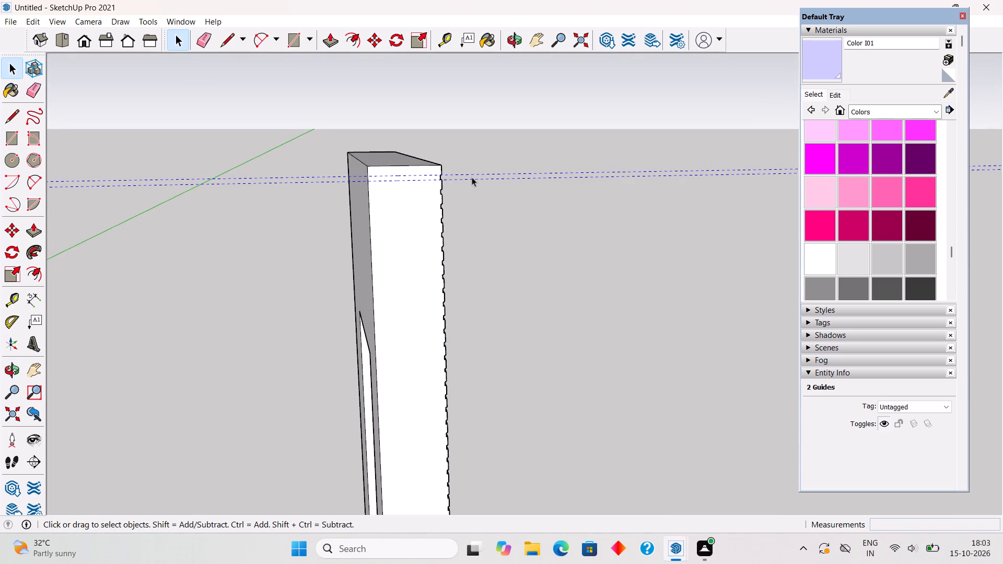
{"action": "key", "text": "m"}
{"action": "left_click", "coordinate": [416, 180]}
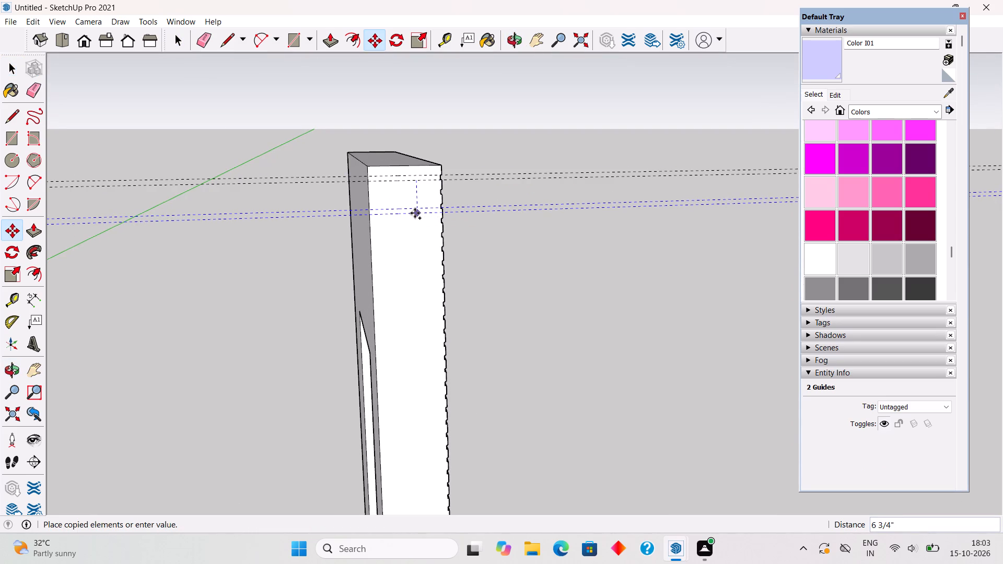
{"action": "type", "text": "3\""}
{"action": "key", "text": "Return"}
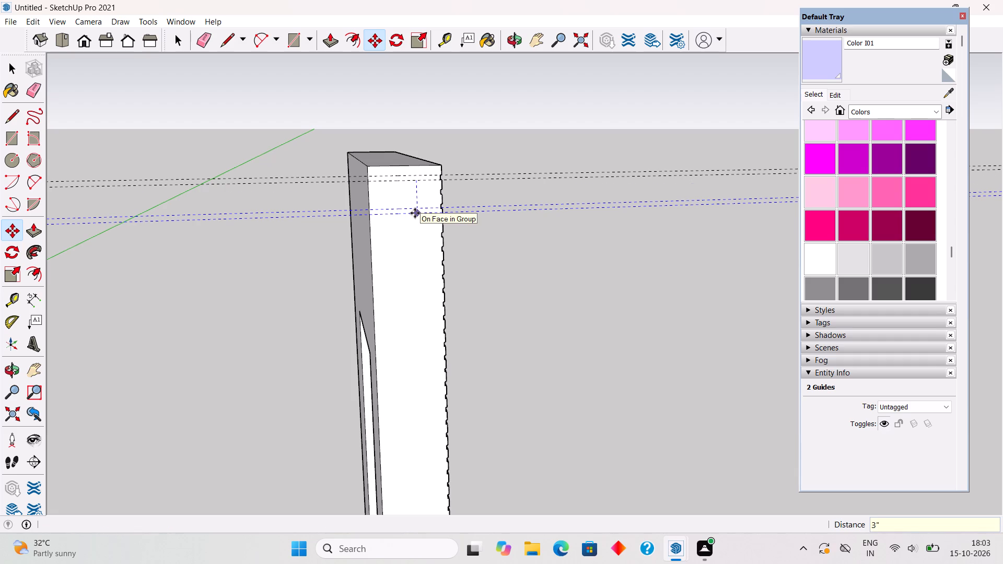
{"action": "key", "text": "x"}
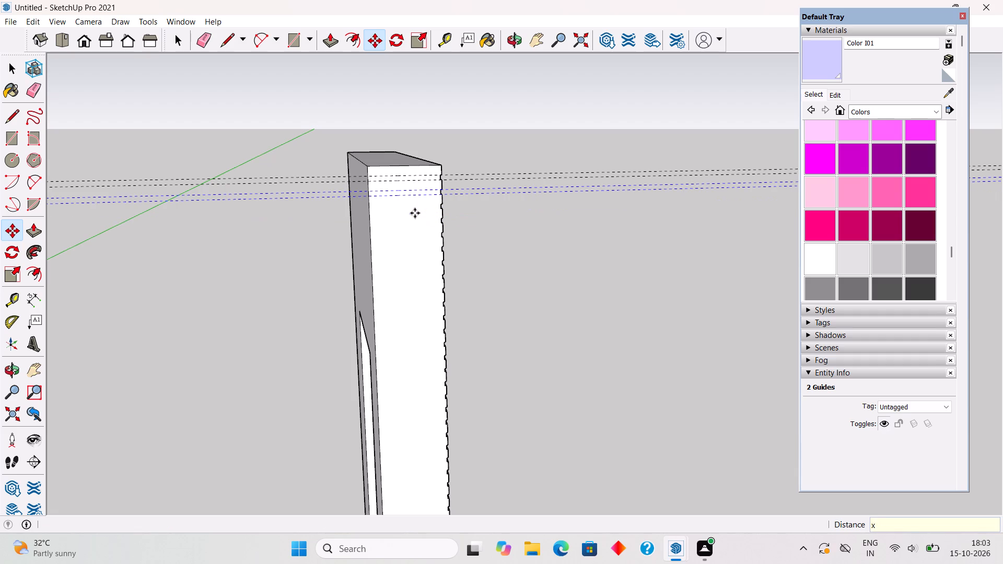
{"action": "type", "text": "55"}
{"action": "key", "text": "Return"}
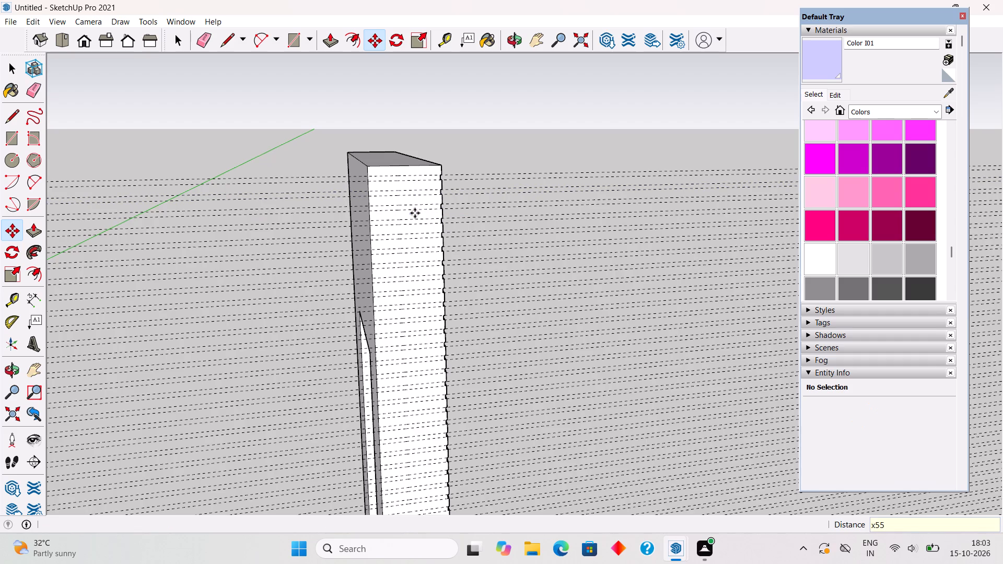
{"action": "scroll", "coordinate": [415, 213], "scroll_direction": "down", "scroll_amount": 11}
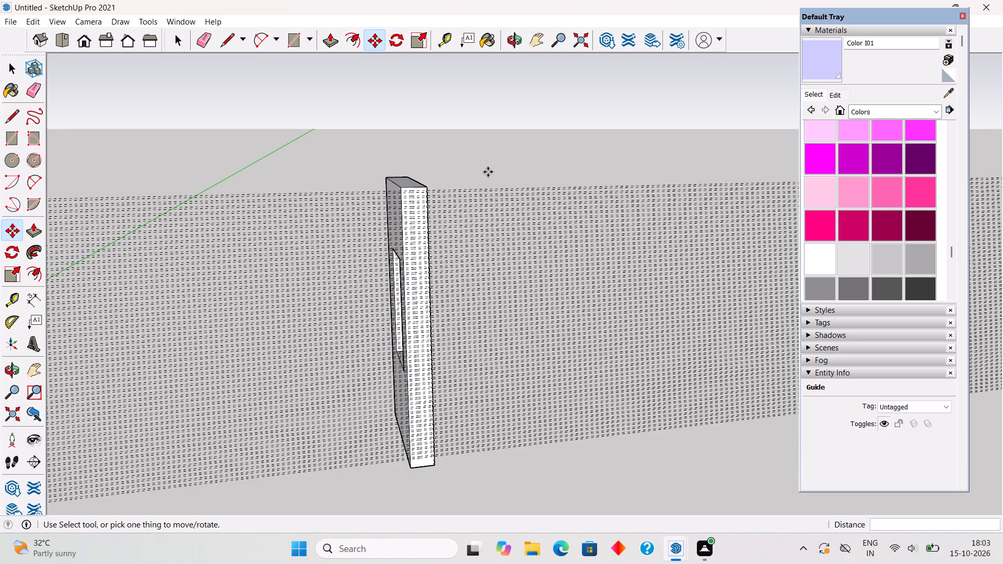
Copy the lowest pair of guides 3" downward twice to reach the bottom of the wall's end face.
{"action": "key", "text": "space"}
{"action": "scroll", "coordinate": [450, 185], "scroll_direction": "up", "scroll_amount": 12}
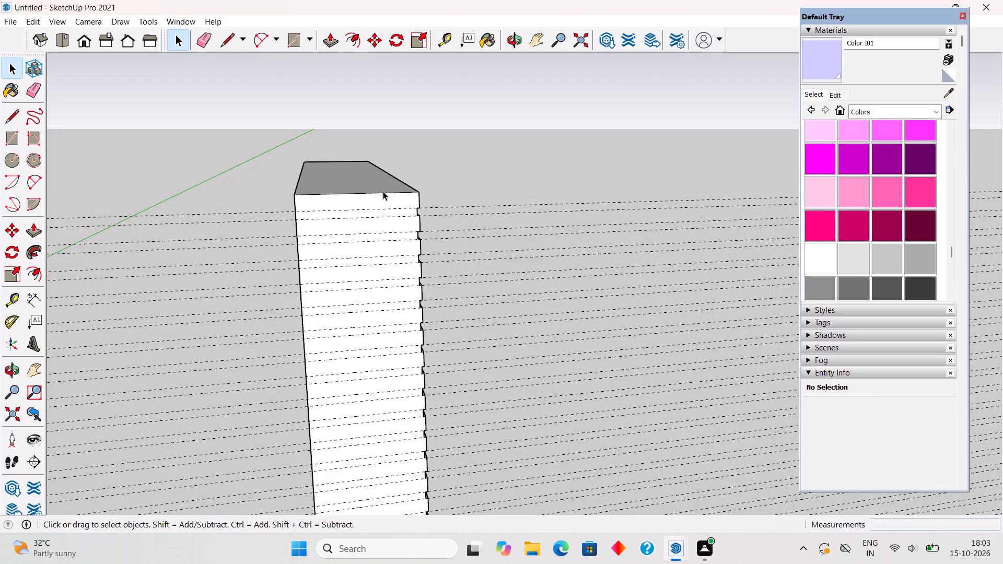
{"action": "scroll", "coordinate": [398, 158], "scroll_direction": "down", "scroll_amount": 12}
{"action": "scroll", "coordinate": [411, 336], "scroll_direction": "up", "scroll_amount": 13}
{"action": "scroll", "coordinate": [372, 210], "scroll_direction": "down", "scroll_amount": 4}
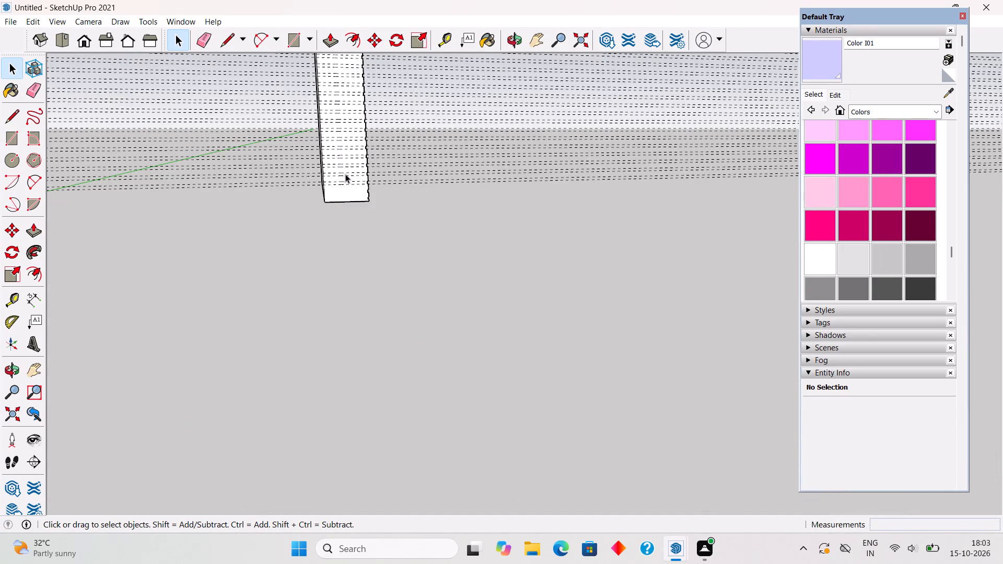
{"action": "scroll", "coordinate": [345, 174], "scroll_direction": "up", "scroll_amount": 9}
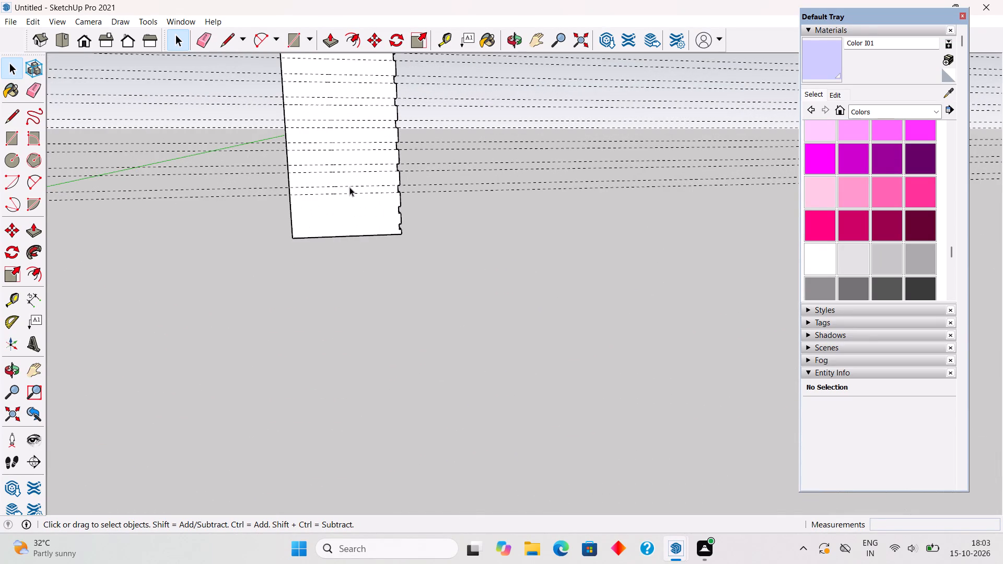
{"action": "left_click", "coordinate": [351, 186]}
{"action": "left_click", "coordinate": [352, 191], "text": "ctrl"}
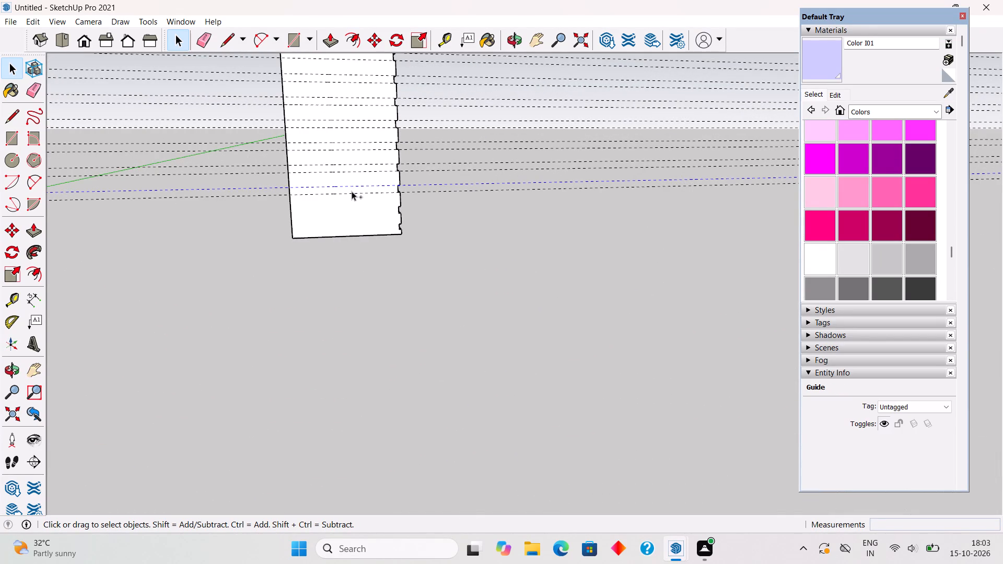
{"action": "left_click", "coordinate": [435, 241]}
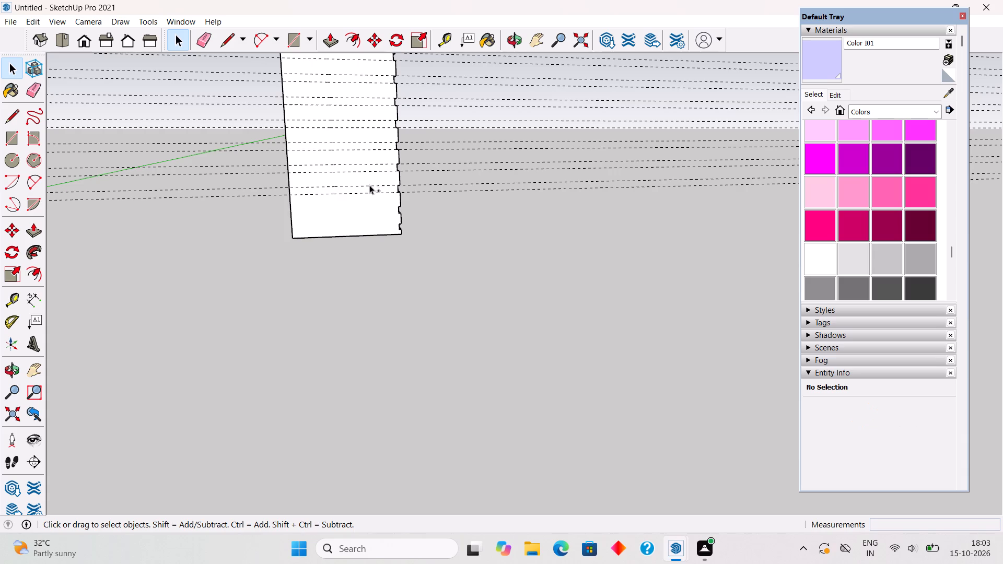
{"action": "left_click", "coordinate": [369, 185], "text": "ctrl"}
{"action": "left_click", "coordinate": [369, 192], "text": "ctrl"}
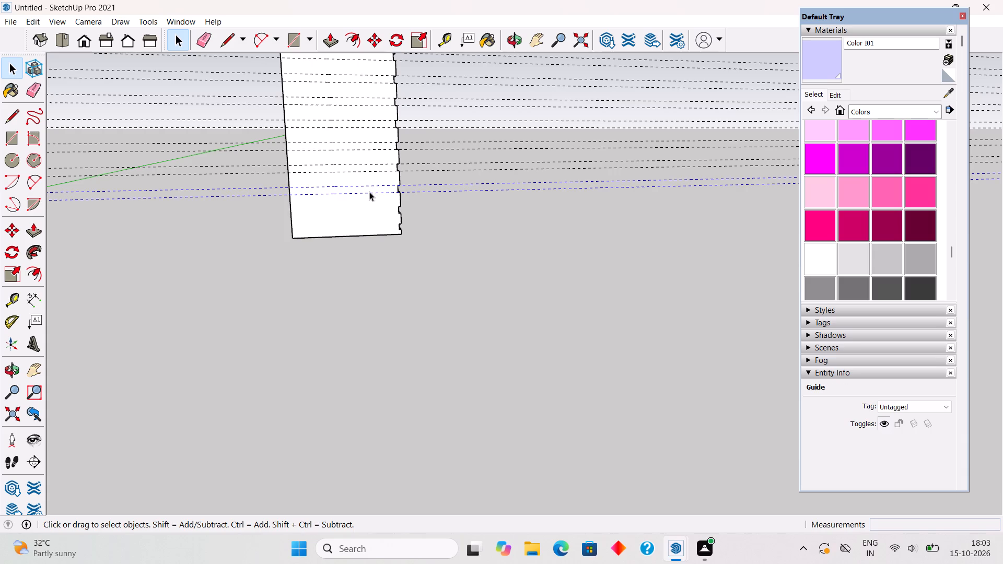
{"action": "key", "text": "m"}
{"action": "left_click", "coordinate": [369, 192]}
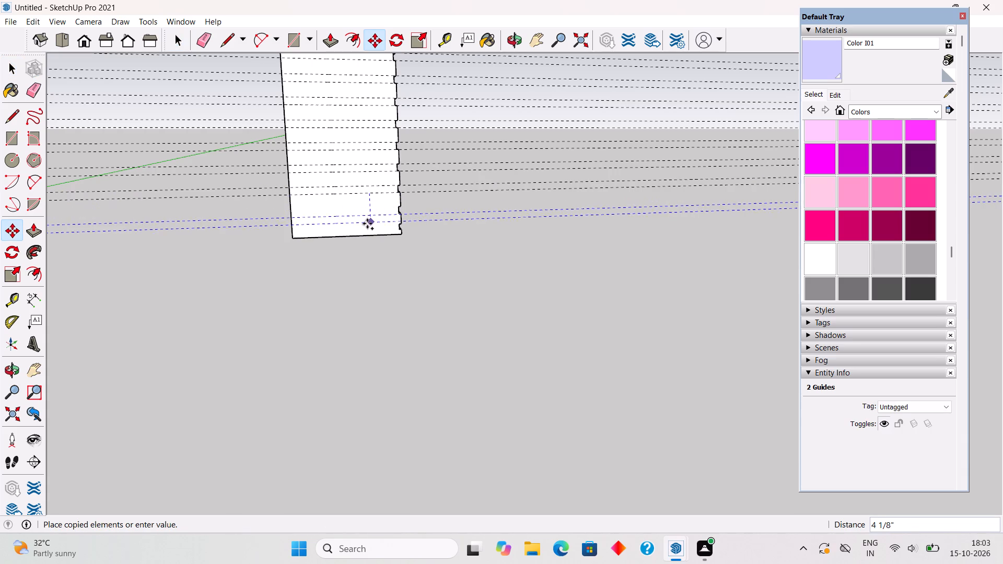
{"action": "type", "text": "3\""}
{"action": "key", "text": "Return"}
{"action": "key", "text": "x"}
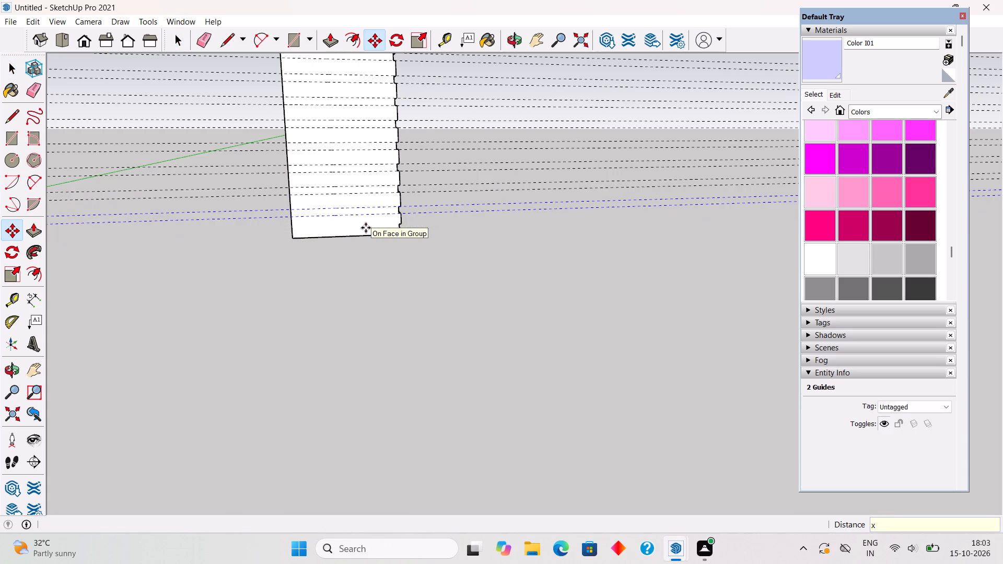
{"action": "key", "text": "2"}
{"action": "key", "text": "Return"}
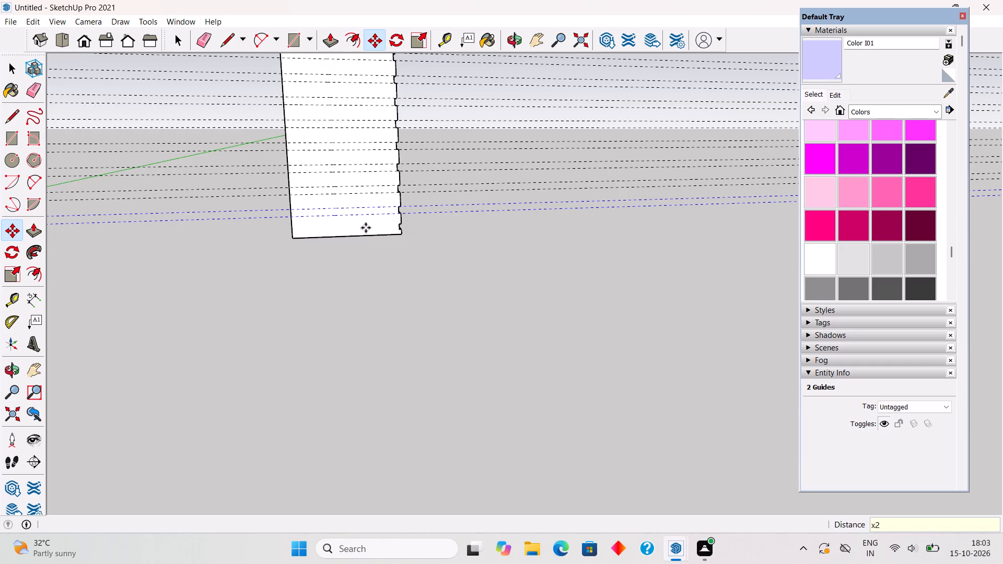
{"action": "key", "text": "space"}
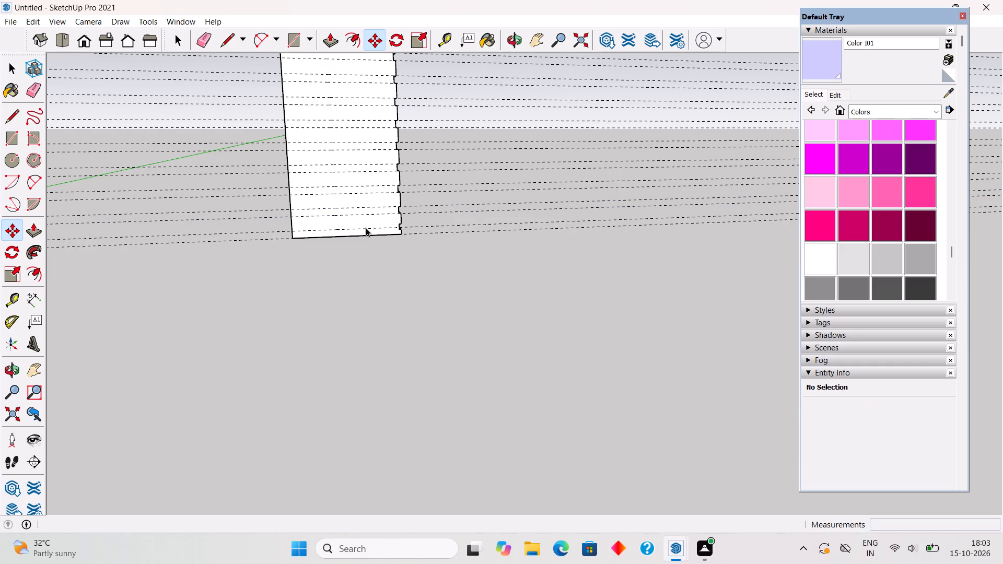
Open the wall group and draw the top three 1" strip rectangles across the full width of the end face between the paired guides.
{"action": "scroll", "coordinate": [366, 228], "scroll_direction": "down", "scroll_amount": 20}
{"action": "scroll", "coordinate": [366, 228], "scroll_direction": "down", "scroll_amount": 7}
{"action": "middle_click_drag", "start_coordinate": [378, 92], "coordinate": [378, 185]}
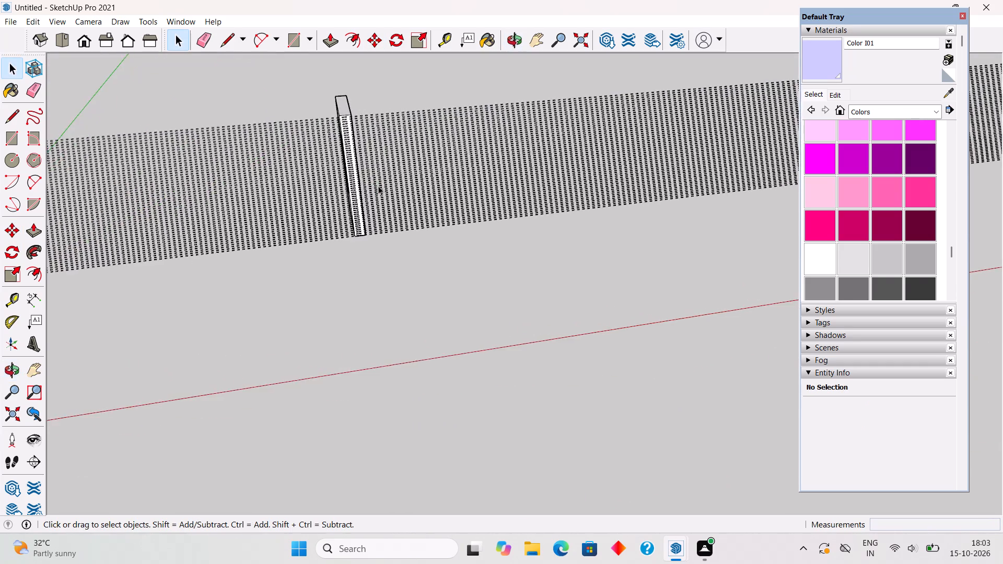
{"action": "scroll", "coordinate": [342, 100], "scroll_direction": "up", "scroll_amount": 6}
{"action": "double_click", "coordinate": [346, 111]}
{"action": "scroll", "coordinate": [345, 128], "scroll_direction": "up", "scroll_amount": 11}
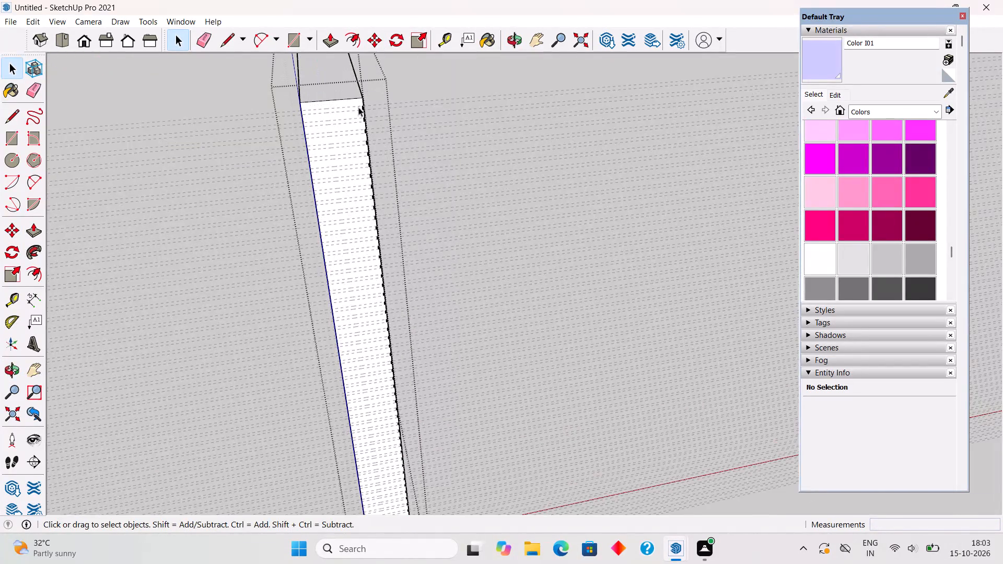
{"action": "middle_click_drag", "start_coordinate": [353, 97], "coordinate": [353, 73]}
{"action": "scroll", "coordinate": [353, 73], "scroll_direction": "up", "scroll_amount": 10}
{"action": "key", "text": "r"}
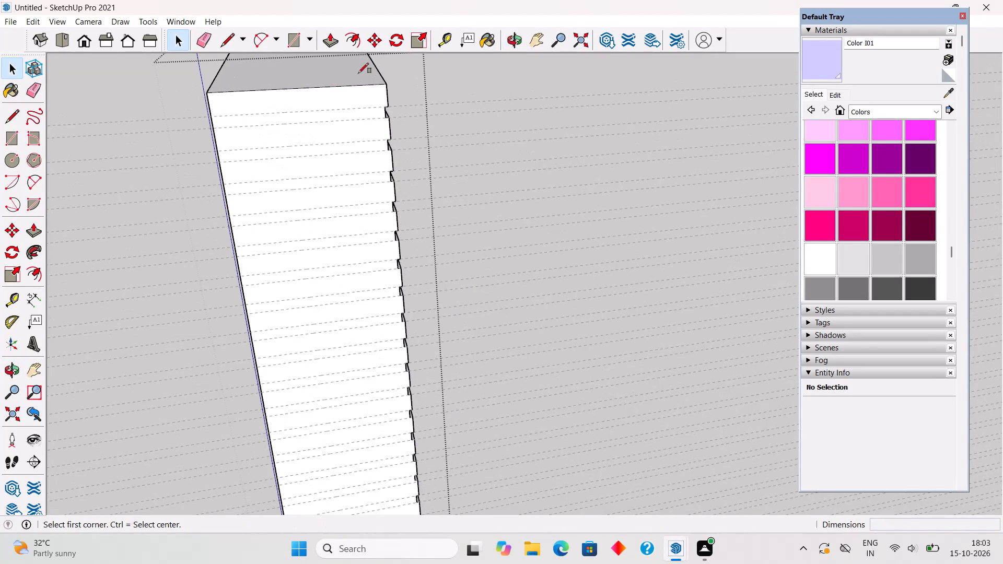
{"action": "left_click", "coordinate": [213, 116]}
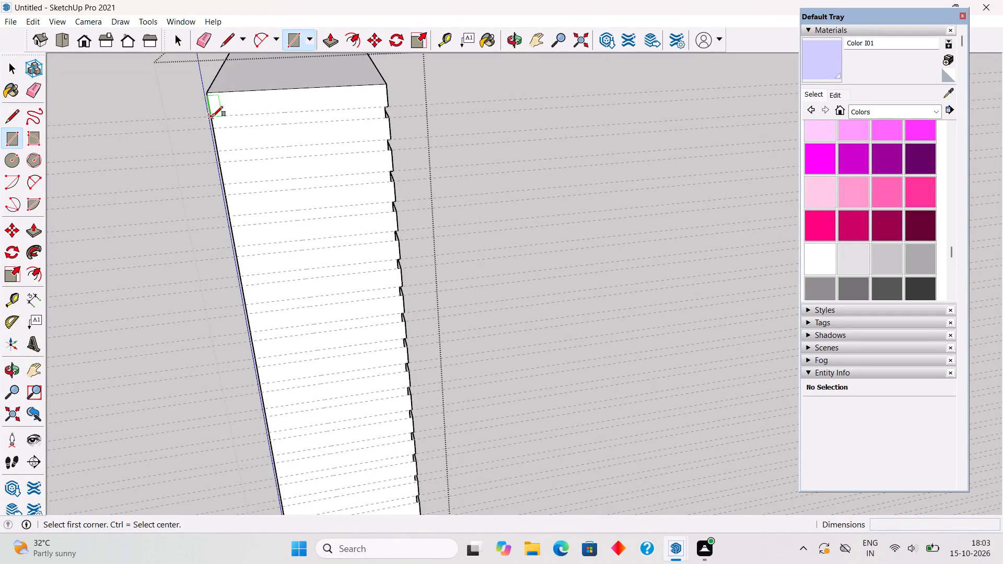
{"action": "left_click", "coordinate": [387, 119]}
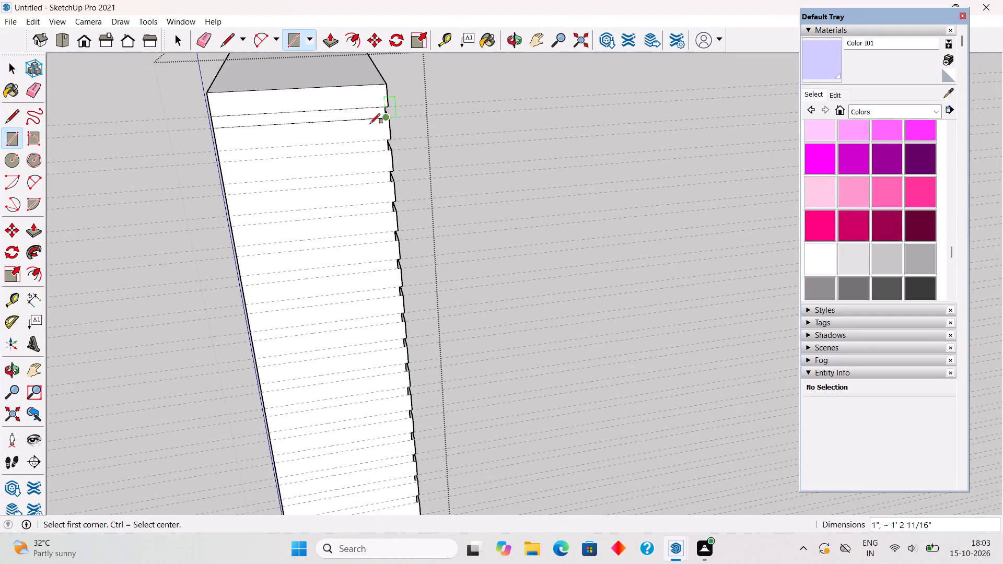
{"action": "left_click", "coordinate": [221, 153]}
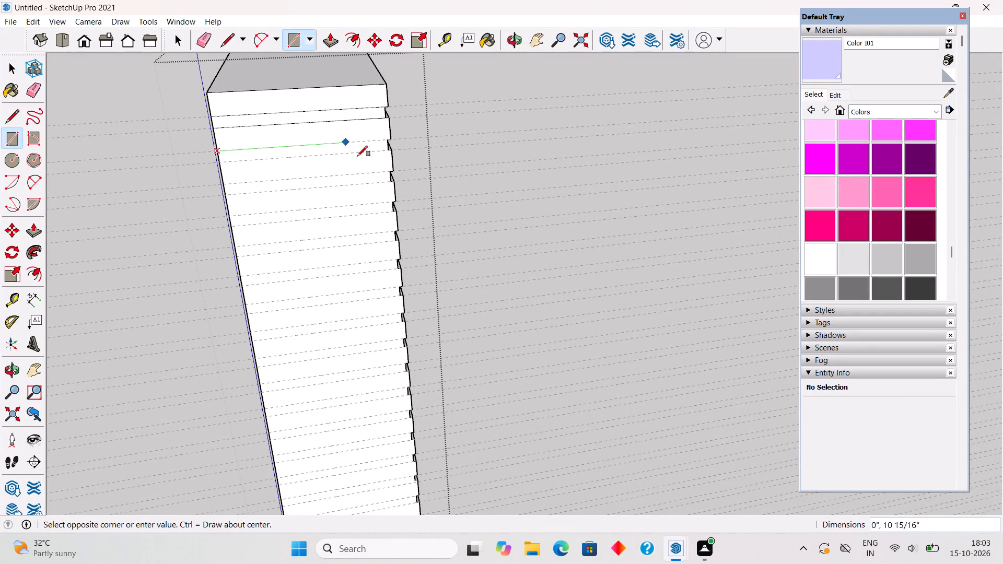
{"action": "left_click", "coordinate": [387, 154]}
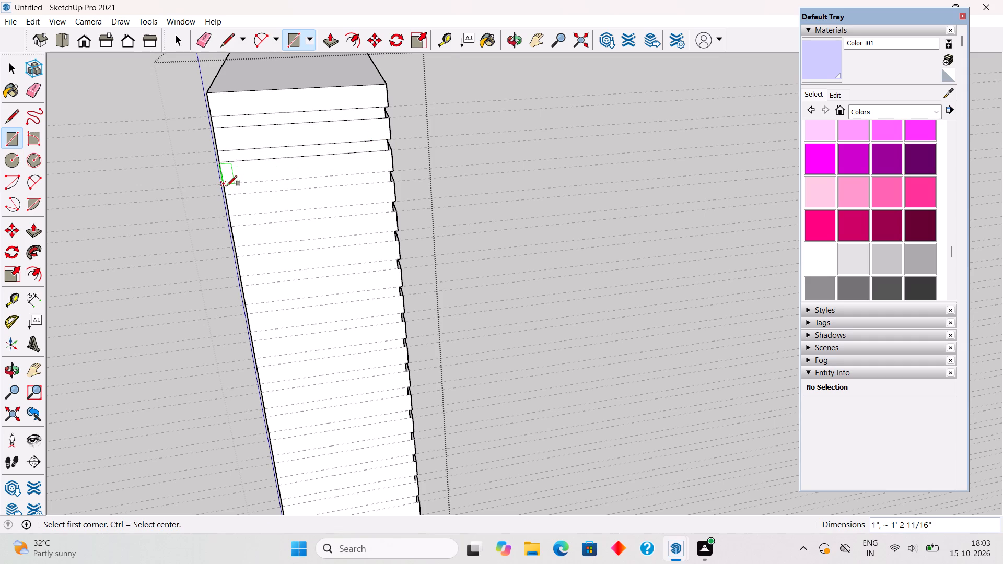
{"action": "left_click", "coordinate": [226, 186]}
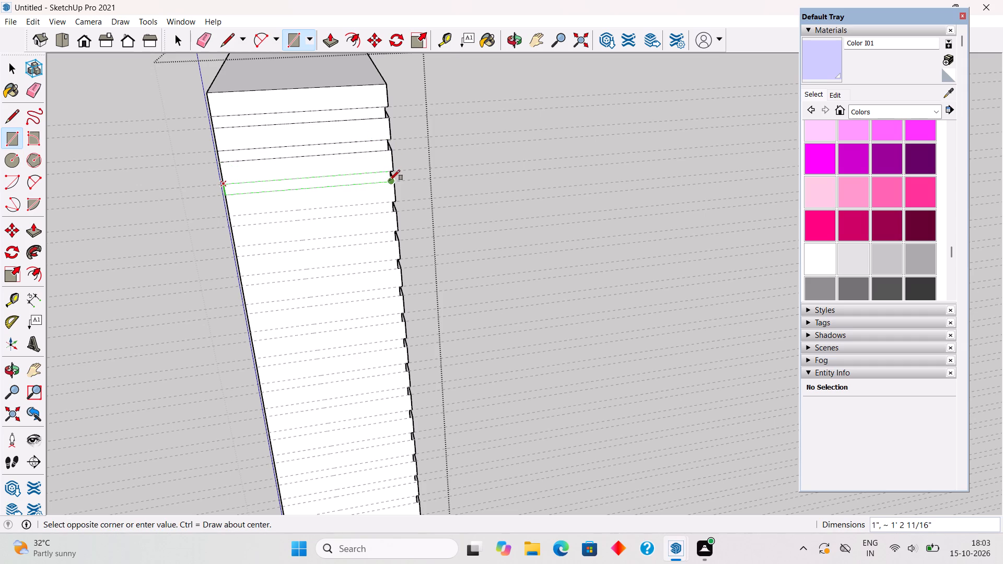
{"action": "left_click", "coordinate": [390, 180]}
Draw the next three 1" strip rectangles down the end face, each about 1' 2 11/16" wide, between the paired guides.
{"action": "left_click", "coordinate": [229, 217]}
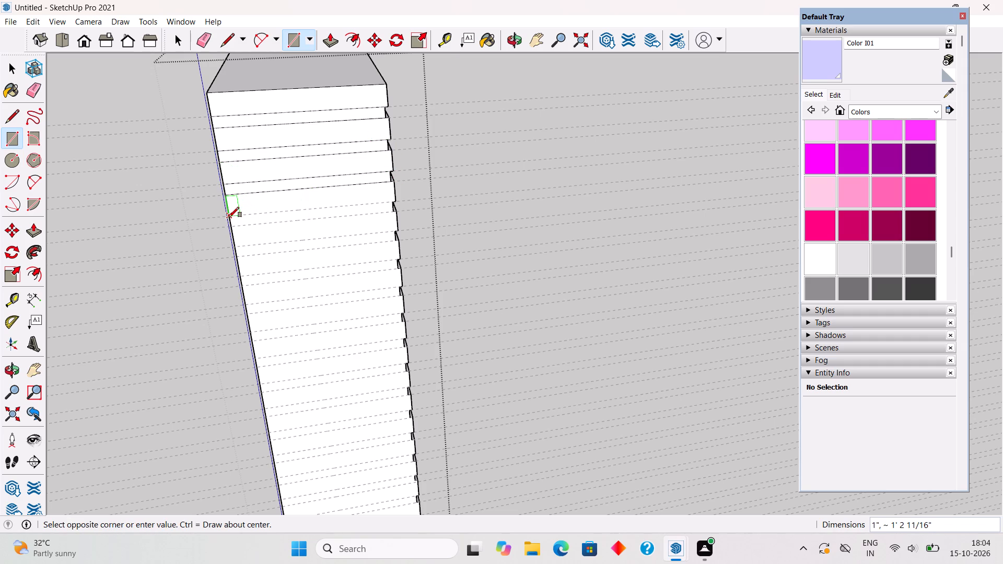
{"action": "left_click", "coordinate": [392, 214]}
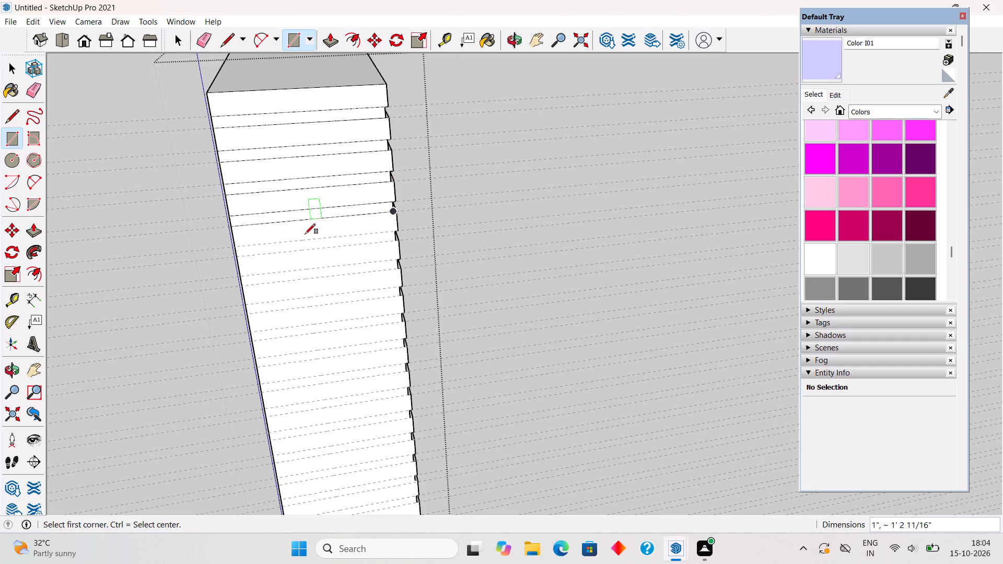
{"action": "left_click", "coordinate": [237, 246]}
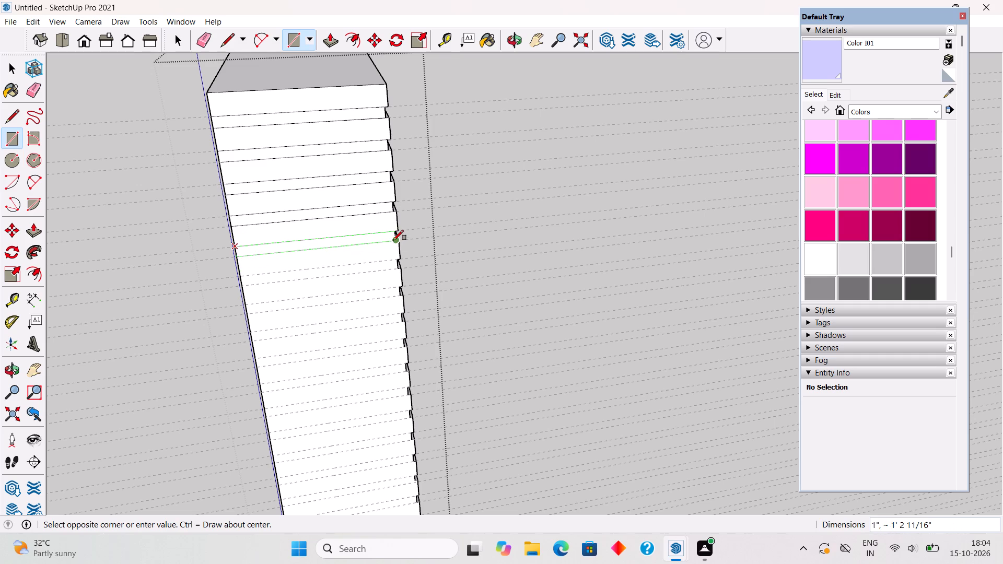
{"action": "left_click", "coordinate": [393, 240]}
{"action": "left_click", "coordinate": [242, 278]}
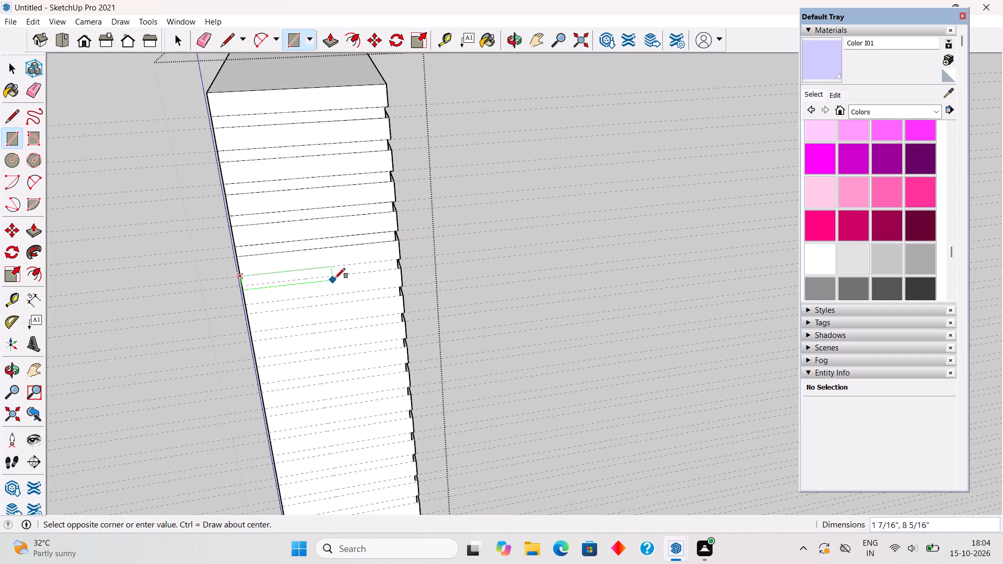
{"action": "scroll", "coordinate": [394, 279], "scroll_direction": "up", "scroll_amount": 6}
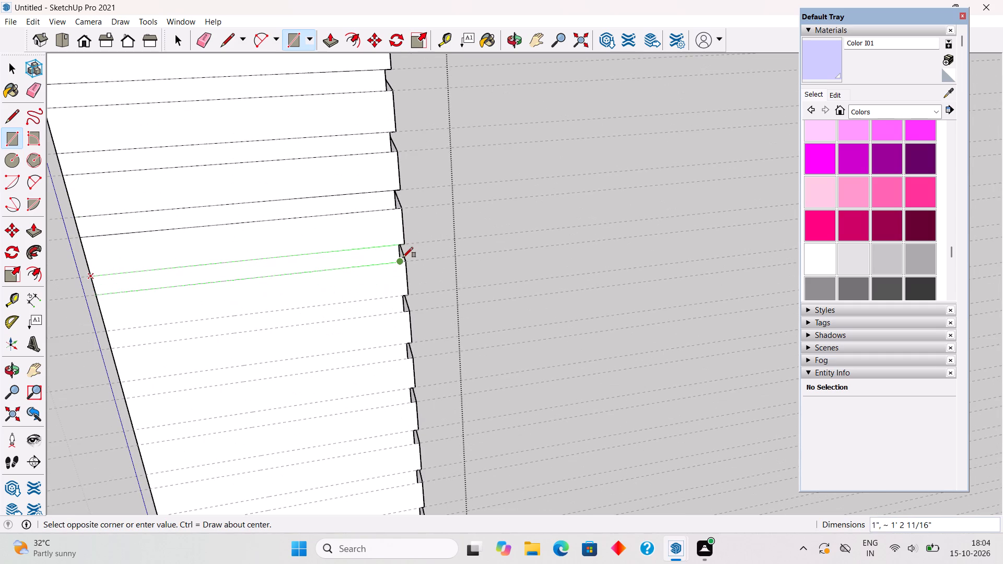
{"action": "left_click", "coordinate": [402, 259]}
Draw the next four 1" strip rectangles down the end face, each about 1' 2 11/16" wide, between the paired guides.
{"action": "scroll", "coordinate": [402, 254], "scroll_direction": "down", "scroll_amount": 13}
{"action": "middle_click_drag", "start_coordinate": [381, 362], "coordinate": [402, 278]}
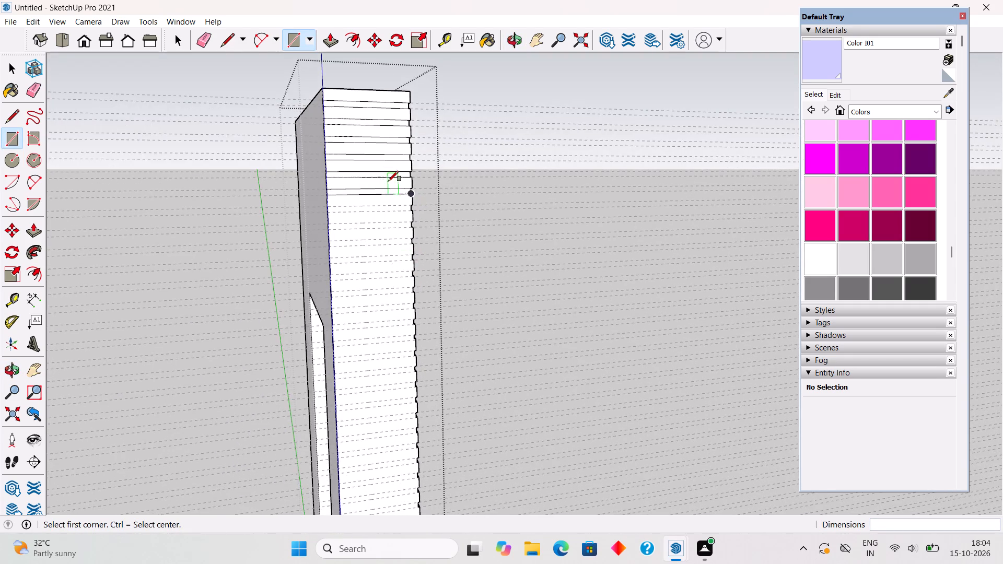
{"action": "scroll", "coordinate": [388, 182], "scroll_direction": "up", "scroll_amount": 5}
{"action": "left_click", "coordinate": [279, 222]}
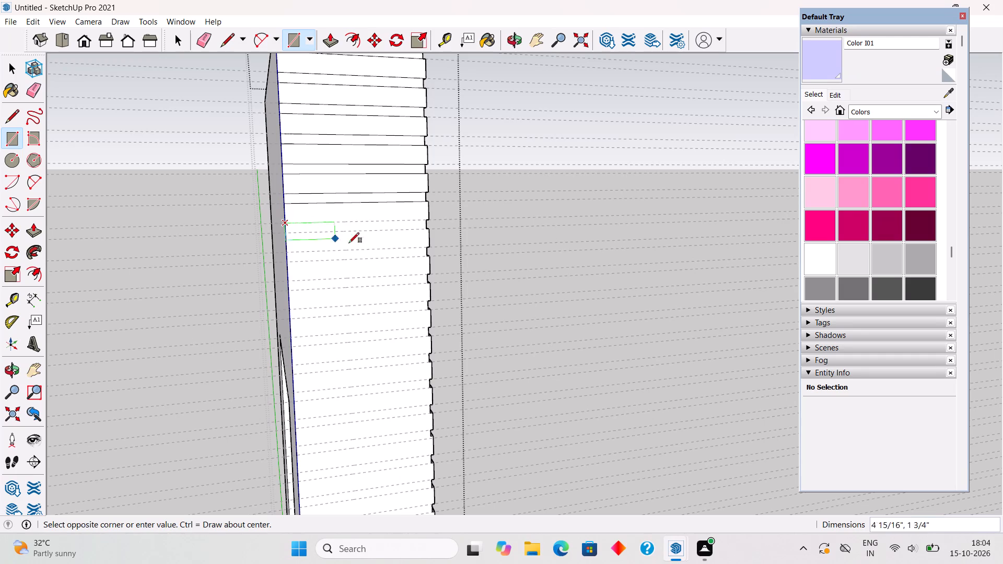
{"action": "left_click", "coordinate": [424, 229]}
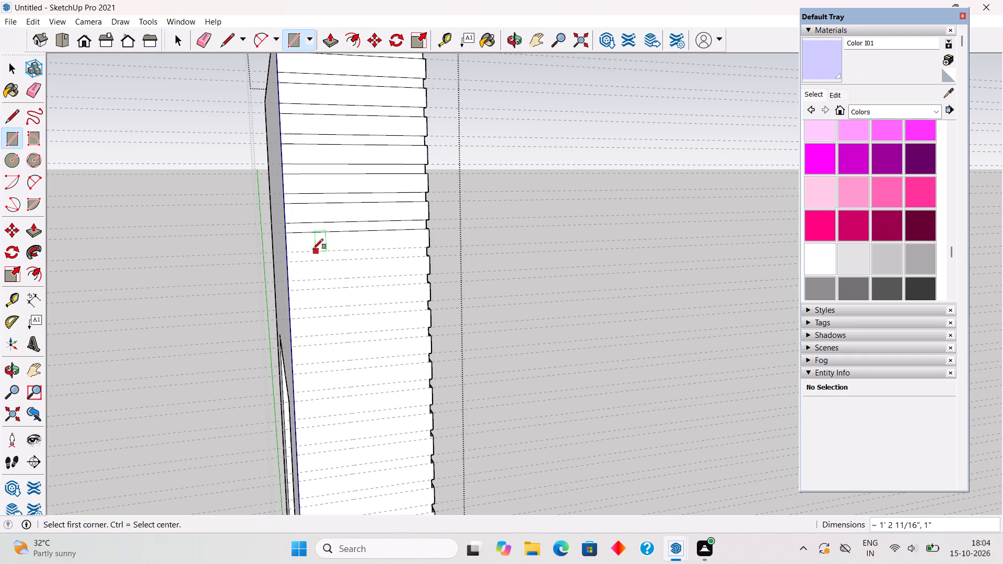
{"action": "left_click", "coordinate": [290, 251]}
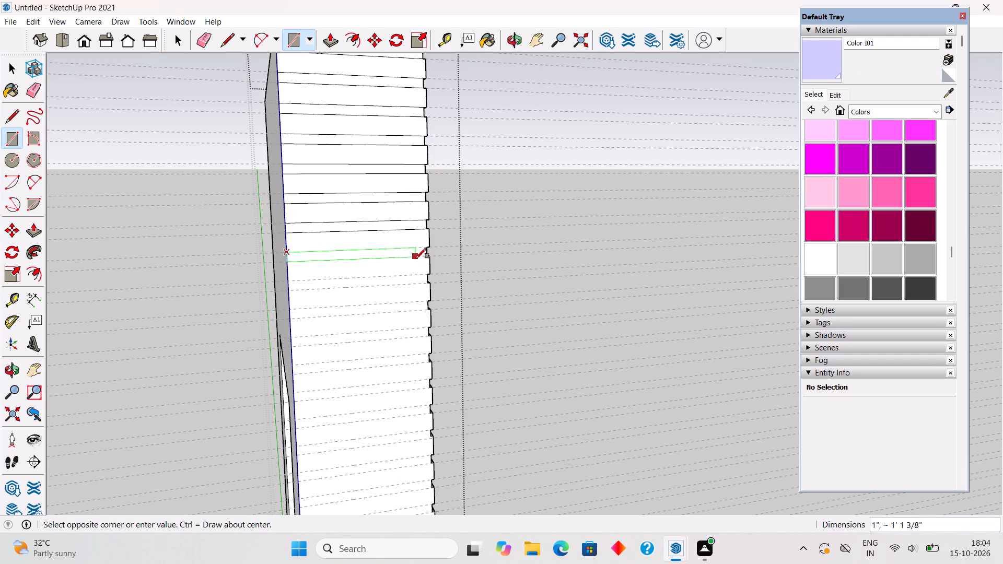
{"action": "left_click", "coordinate": [426, 256]}
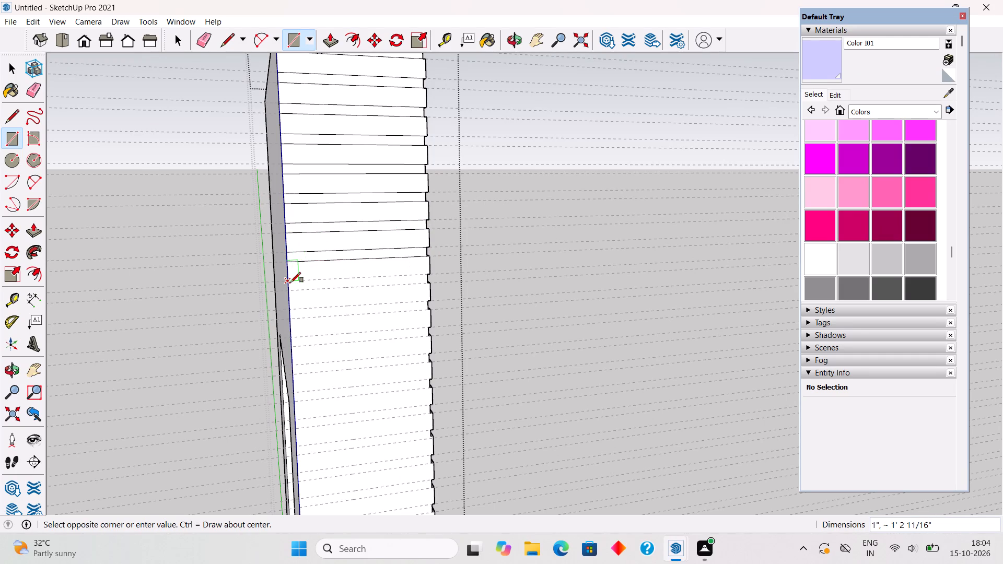
{"action": "left_click", "coordinate": [290, 283]}
{"action": "left_click", "coordinate": [424, 284]}
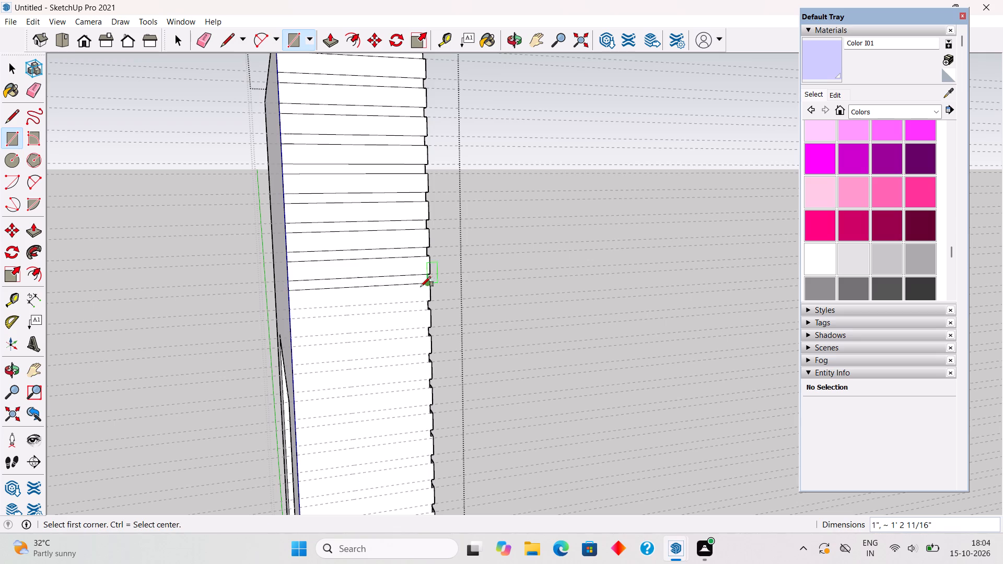
{"action": "left_click", "coordinate": [289, 313]}
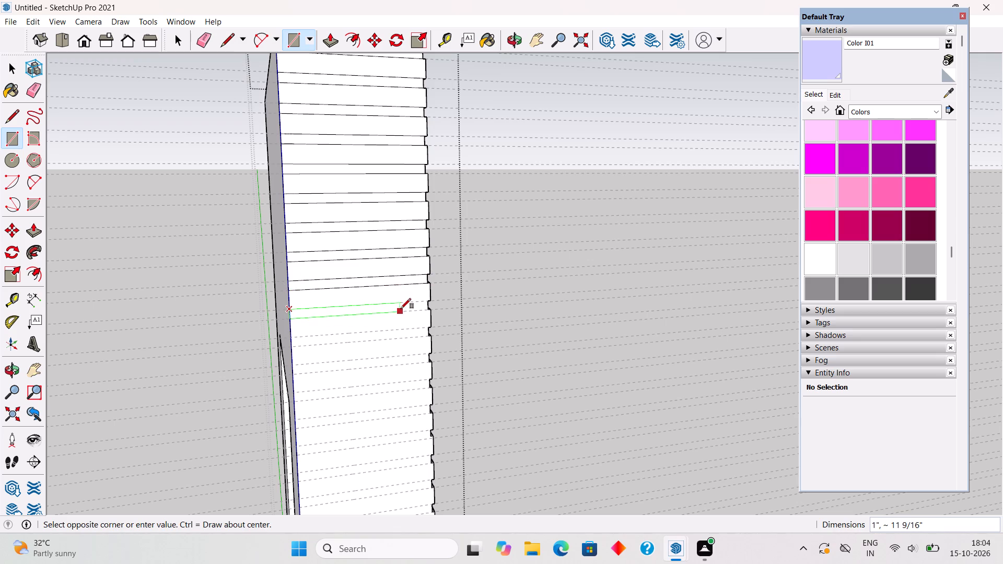
{"action": "left_click", "coordinate": [426, 309]}
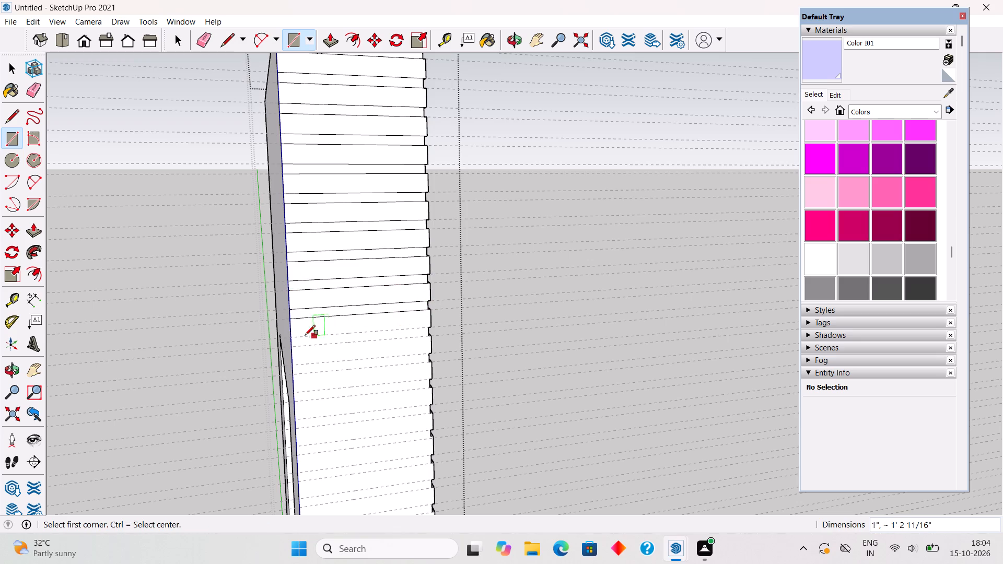
Draw four more 1" strip rectangles below them, spanning the end face's full width between the paired guides.
{"action": "left_click", "coordinate": [293, 339]}
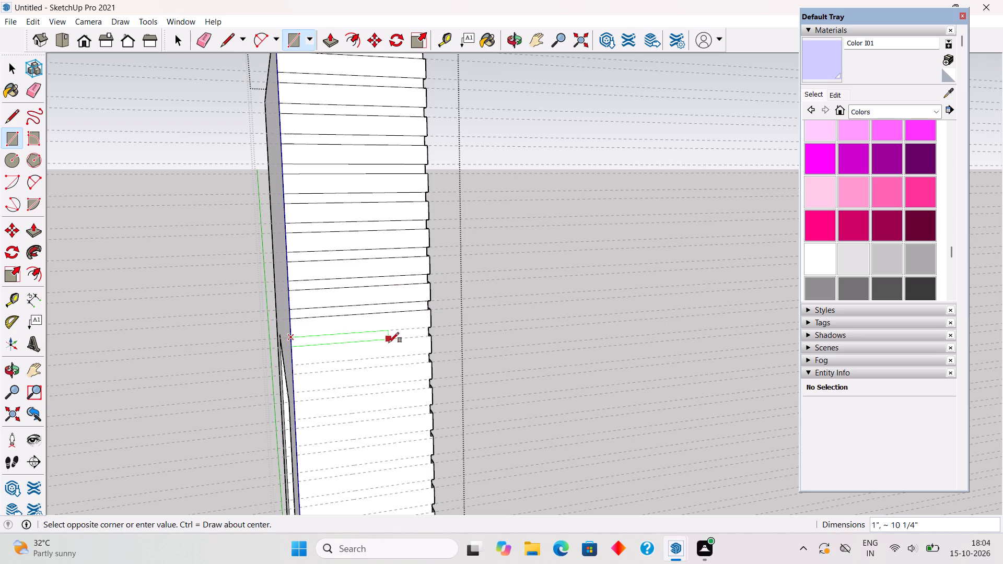
{"action": "left_click", "coordinate": [425, 337]}
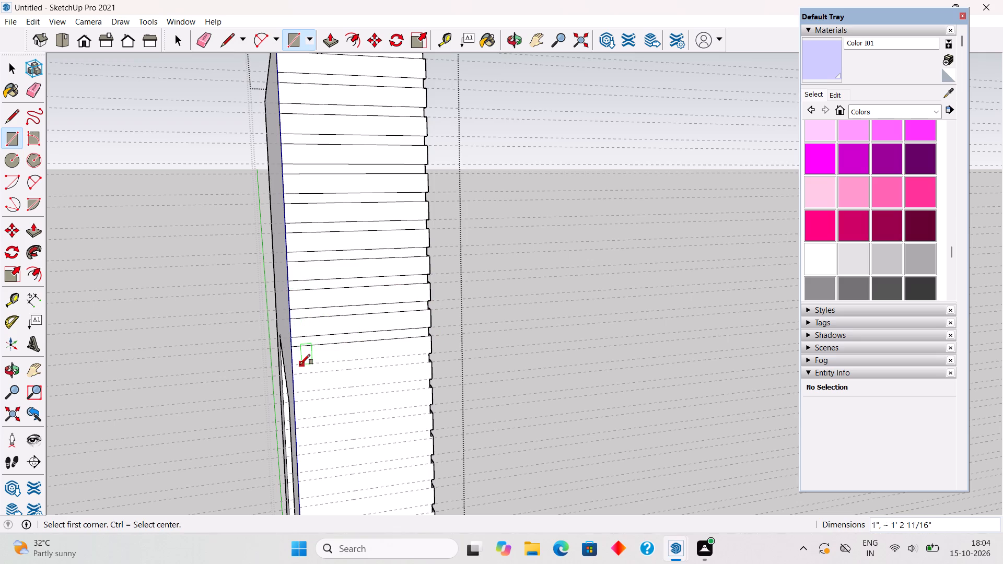
{"action": "left_click", "coordinate": [293, 365]}
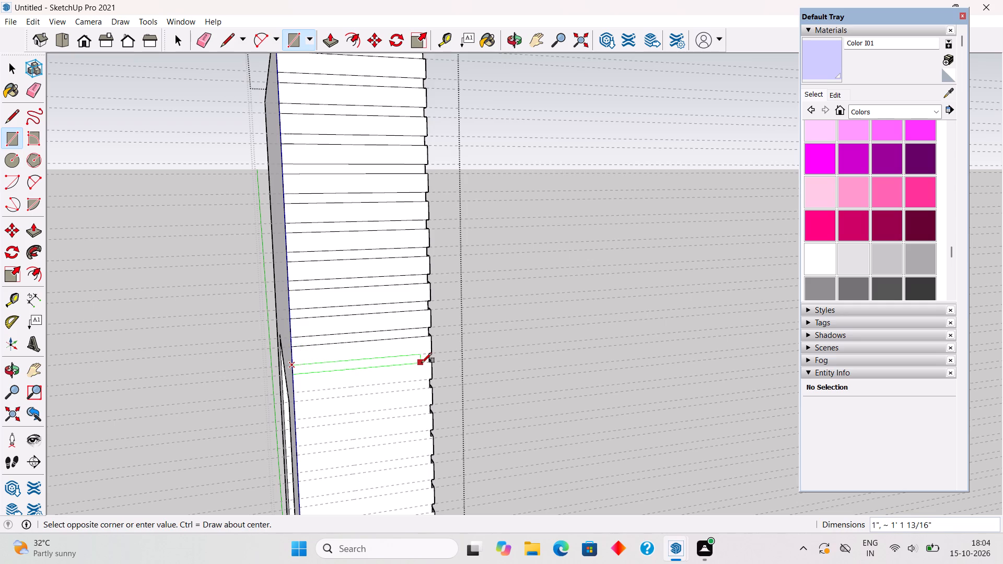
{"action": "left_click", "coordinate": [429, 363]}
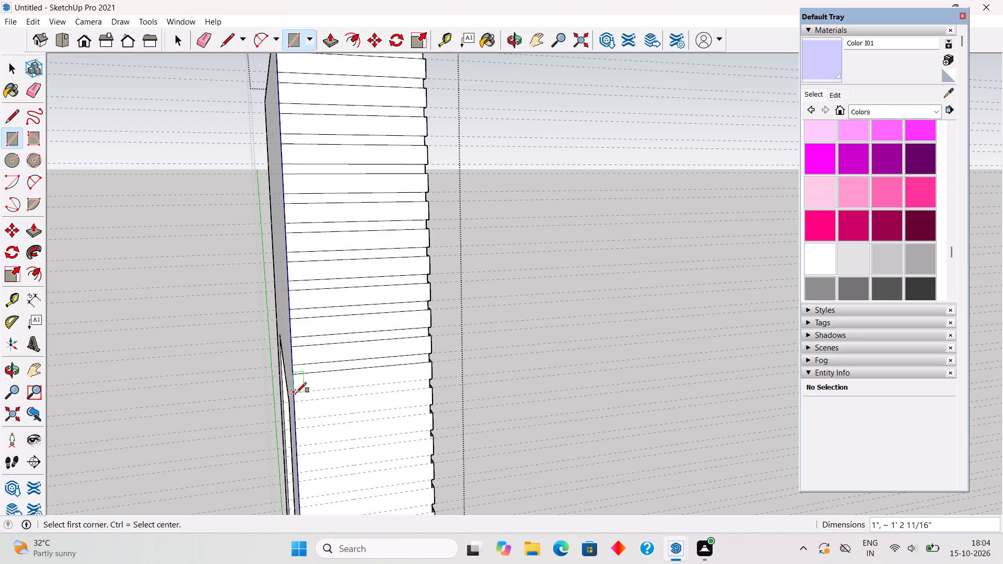
{"action": "left_click", "coordinate": [296, 393]}
{"action": "left_click", "coordinate": [433, 387]}
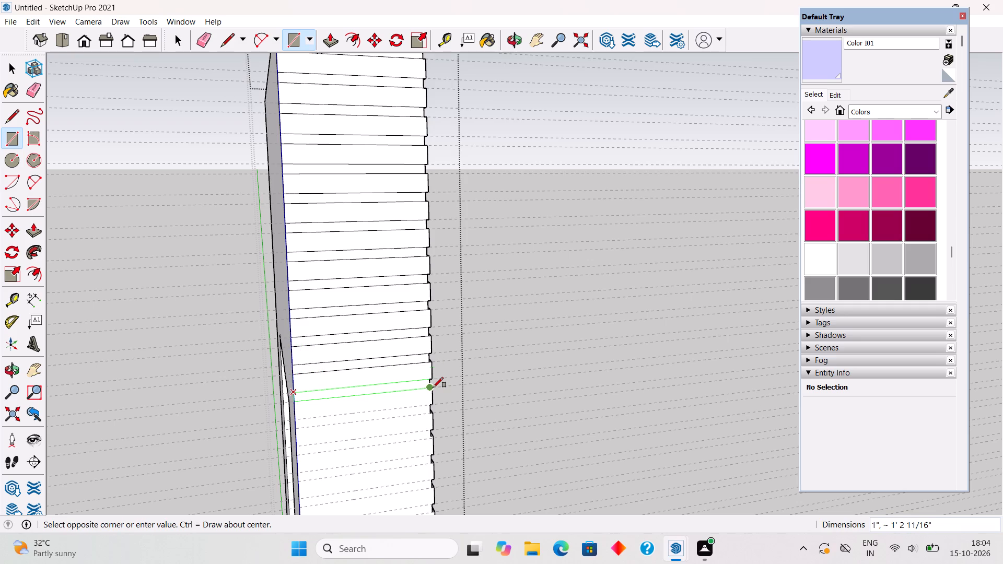
{"action": "left_click", "coordinate": [296, 421]}
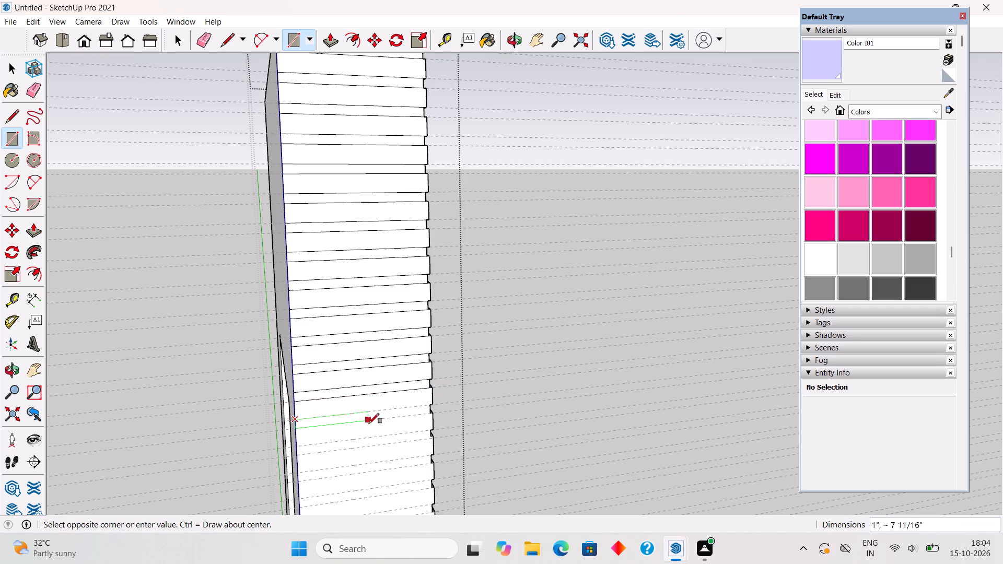
{"action": "left_click", "coordinate": [432, 416]}
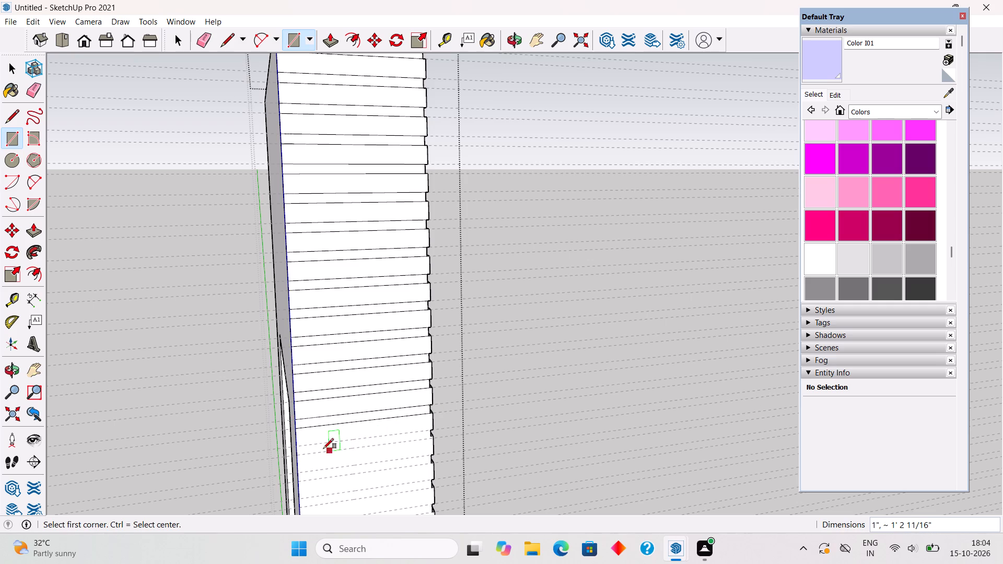
Draw the next strip rectangle from the following guide across the full width of the end face, about 3/4" high.
{"action": "left_click", "coordinate": [300, 446]}
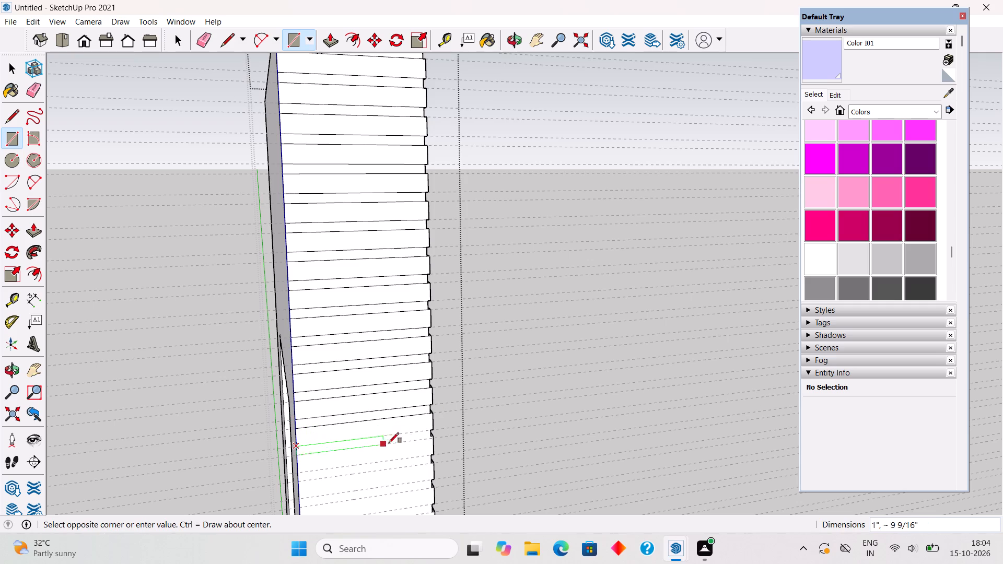
{"action": "scroll", "coordinate": [429, 441], "scroll_direction": "up", "scroll_amount": 5}
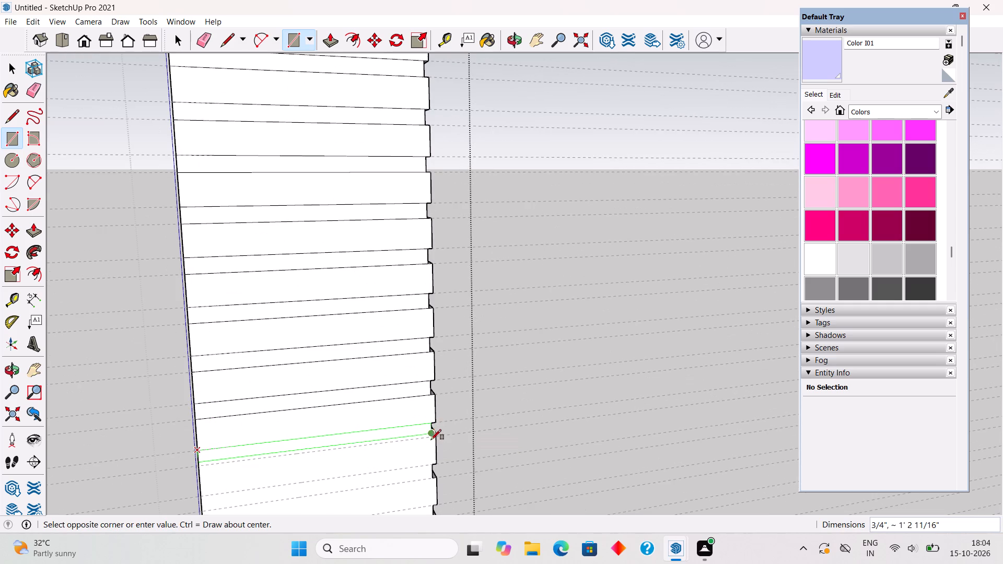
{"action": "scroll", "coordinate": [433, 438], "scroll_direction": "up", "scroll_amount": 8}
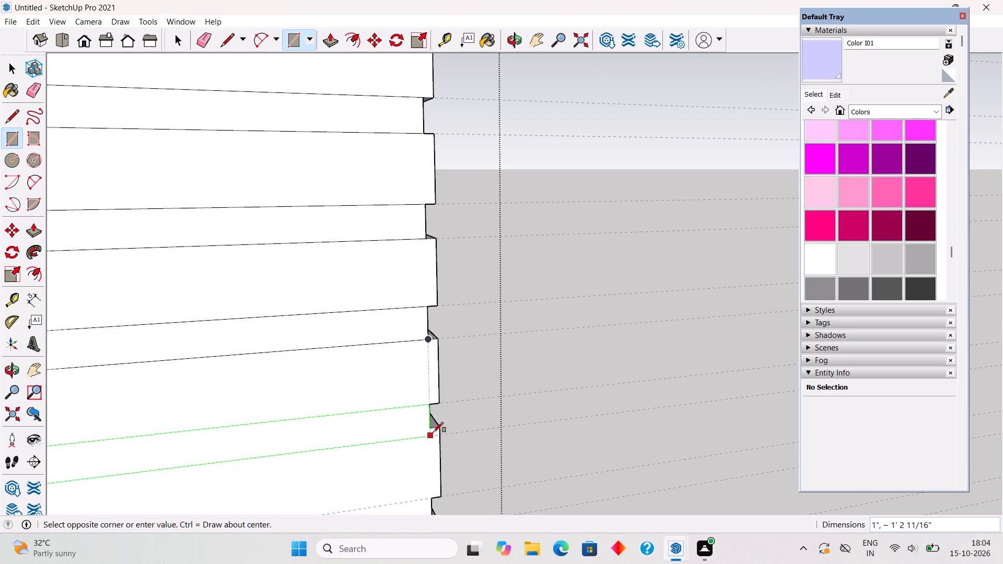
{"action": "left_click", "coordinate": [432, 428]}
Draw the next two 1" strip rectangles across the full width of the end face between the paired guides.
{"action": "scroll", "coordinate": [434, 351], "scroll_direction": "down", "scroll_amount": 8}
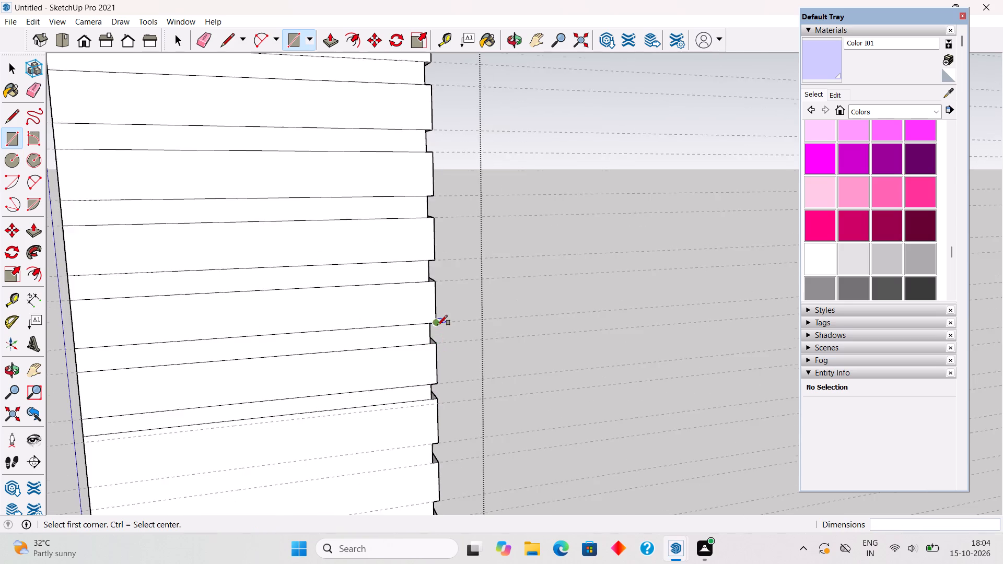
{"action": "scroll", "coordinate": [437, 325], "scroll_direction": "down", "scroll_amount": 1}
{"action": "scroll", "coordinate": [291, 434], "scroll_direction": "up", "scroll_amount": 4}
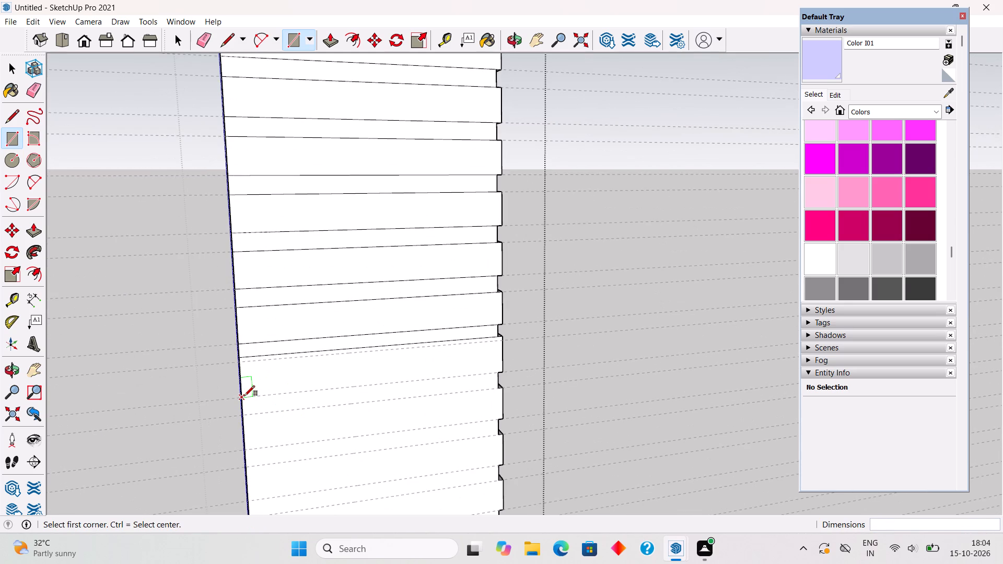
{"action": "left_click", "coordinate": [244, 396]}
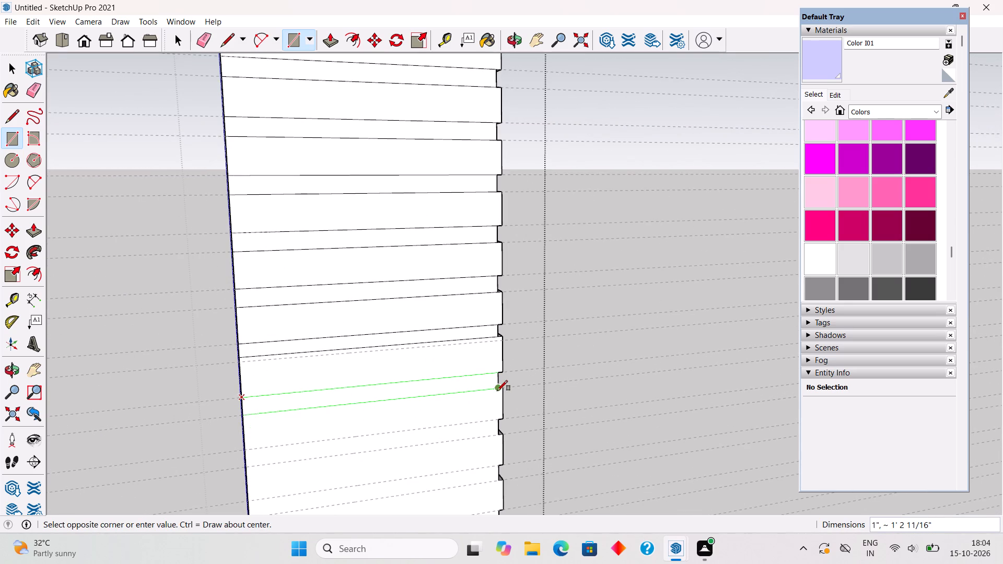
{"action": "left_click", "coordinate": [497, 391]}
{"action": "left_click", "coordinate": [248, 448]}
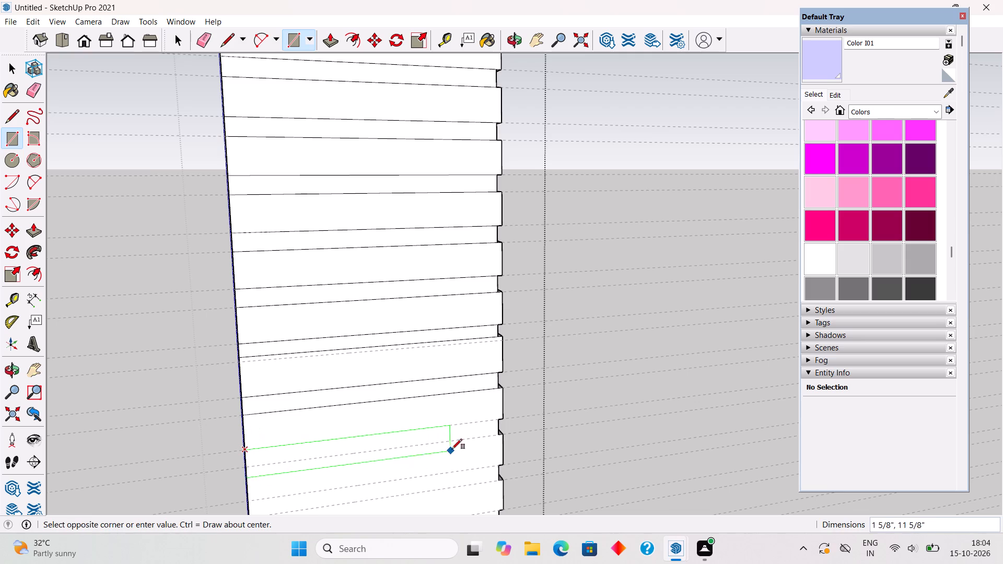
{"action": "left_click", "coordinate": [493, 436]}
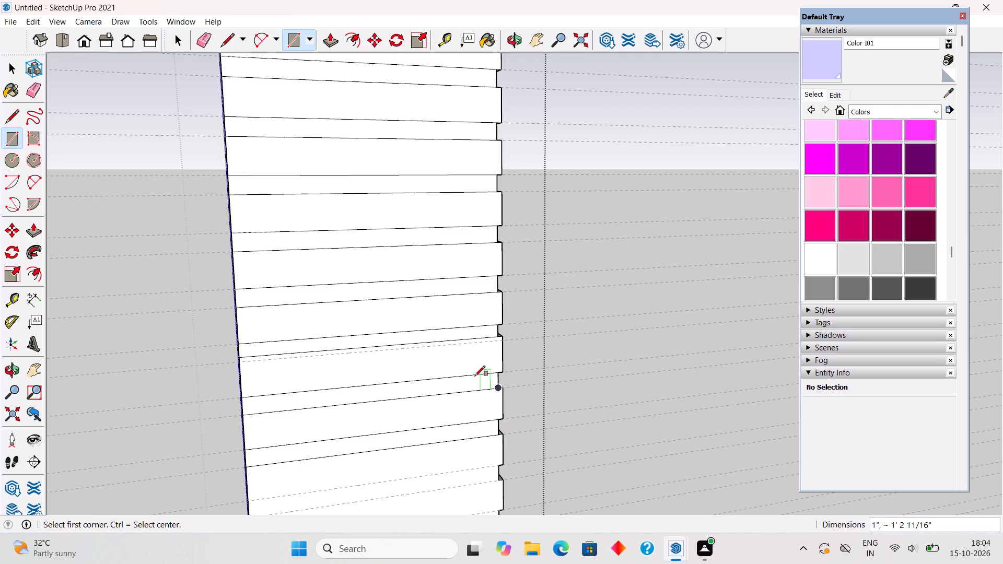
Continue down the end face with two more 1" strip rectangles, each about 1' 2 11/16" wide, between the paired guides.
{"action": "scroll", "coordinate": [426, 276], "scroll_direction": "down", "scroll_amount": 5}
{"action": "scroll", "coordinate": [435, 327], "scroll_direction": "down", "scroll_amount": 2}
{"action": "scroll", "coordinate": [349, 479], "scroll_direction": "up", "scroll_amount": 4}
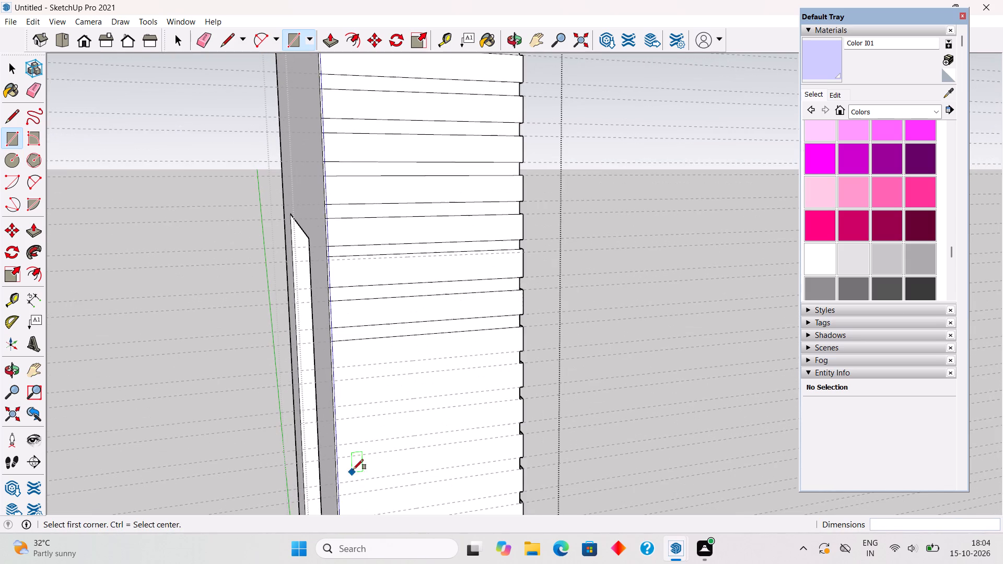
{"action": "left_click", "coordinate": [334, 369]}
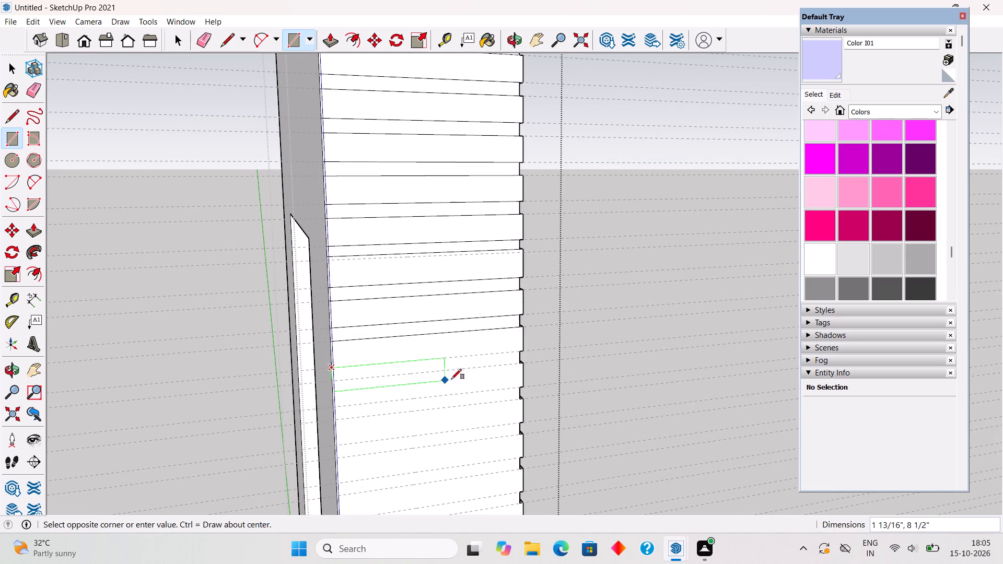
{"action": "left_click", "coordinate": [520, 366]}
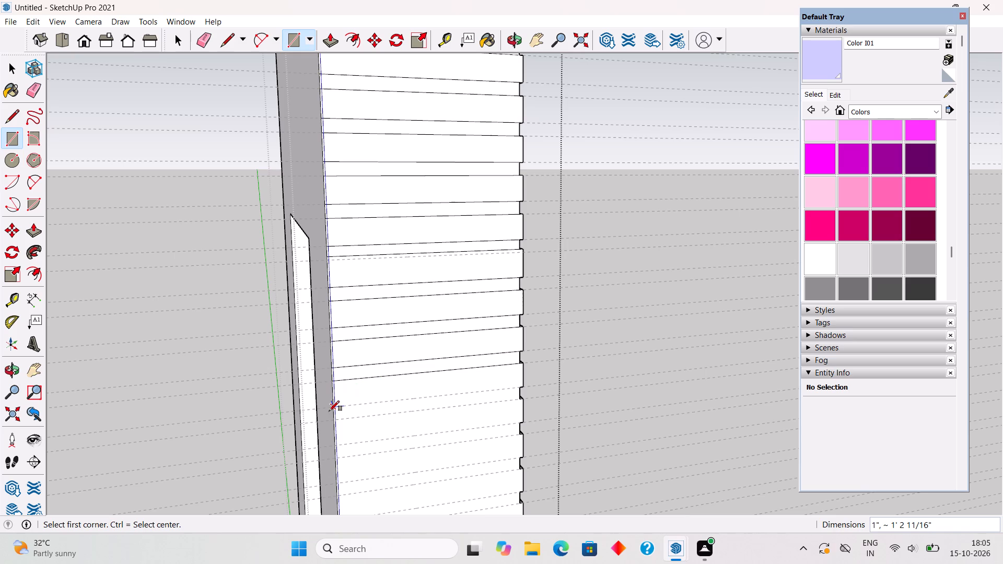
{"action": "left_click", "coordinate": [336, 407]}
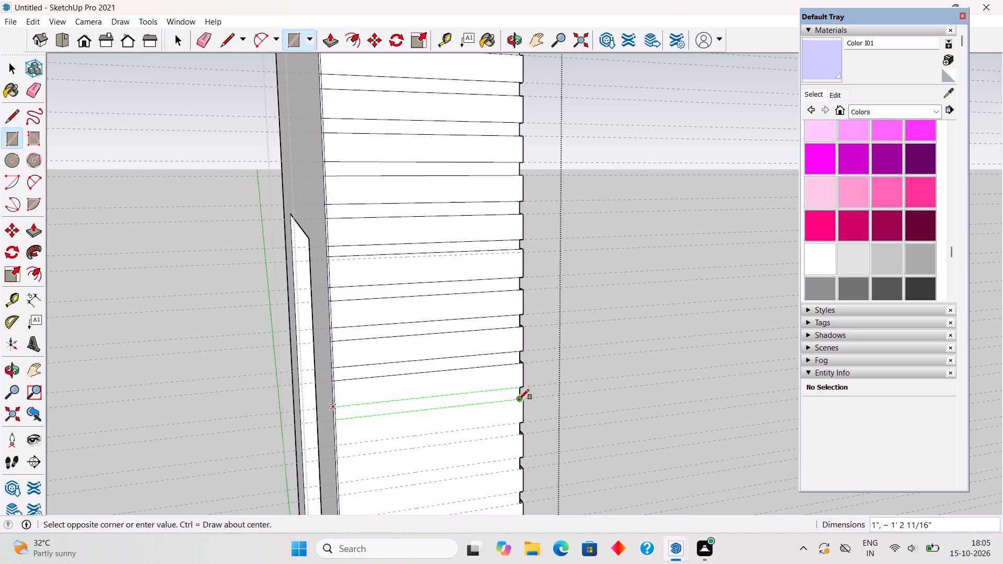
{"action": "left_click", "coordinate": [519, 399]}
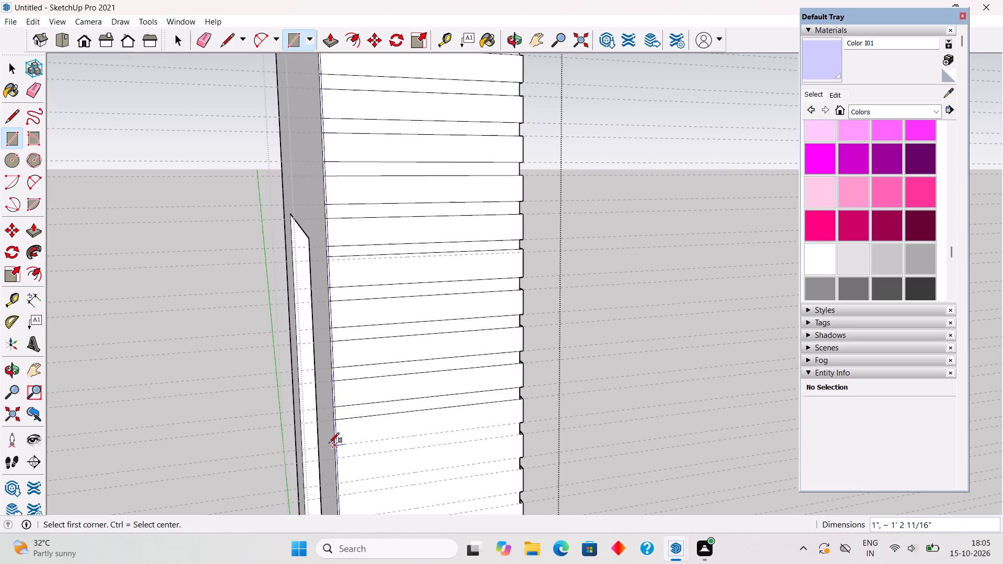
Draw the following two 1" strip rectangles below the last one, across the end face's full width between the paired guides.
{"action": "middle_click_drag", "start_coordinate": [332, 440], "coordinate": [467, 431]}
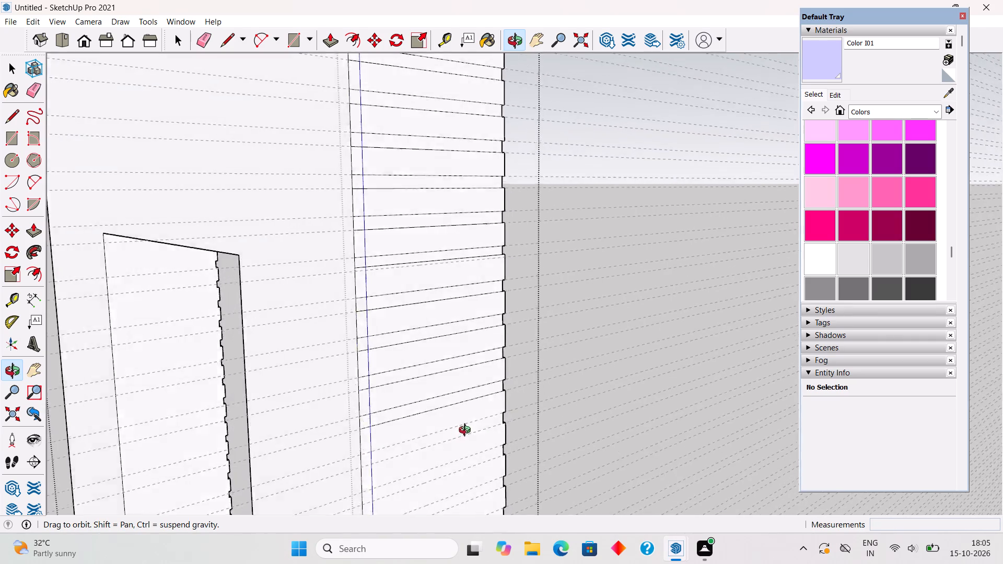
{"action": "middle_click_drag", "start_coordinate": [467, 431], "coordinate": [340, 336]}
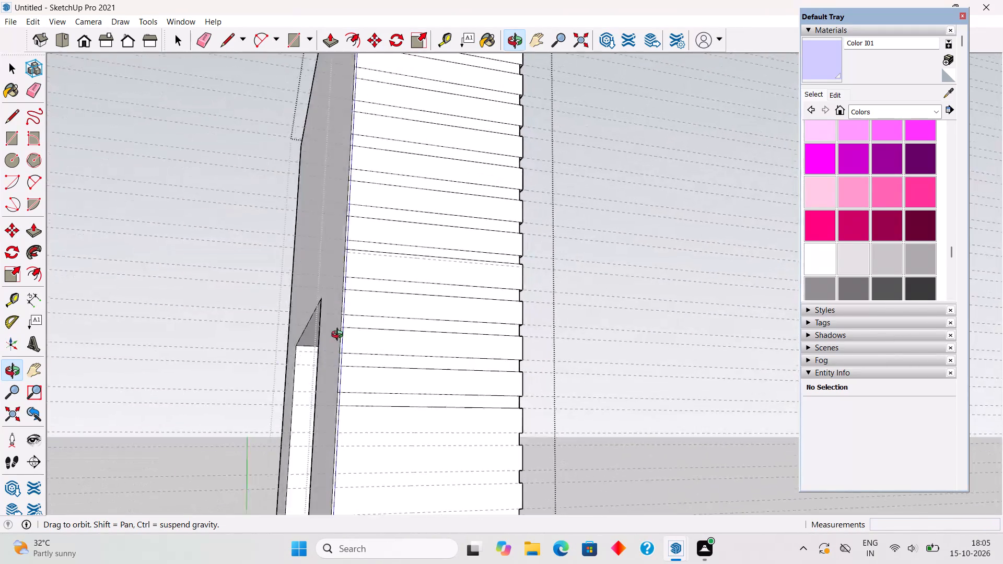
{"action": "middle_click_drag", "start_coordinate": [340, 336], "coordinate": [404, 402]}
{"action": "scroll", "coordinate": [359, 446], "scroll_direction": "up", "scroll_amount": 5}
{"action": "left_click", "coordinate": [323, 422]}
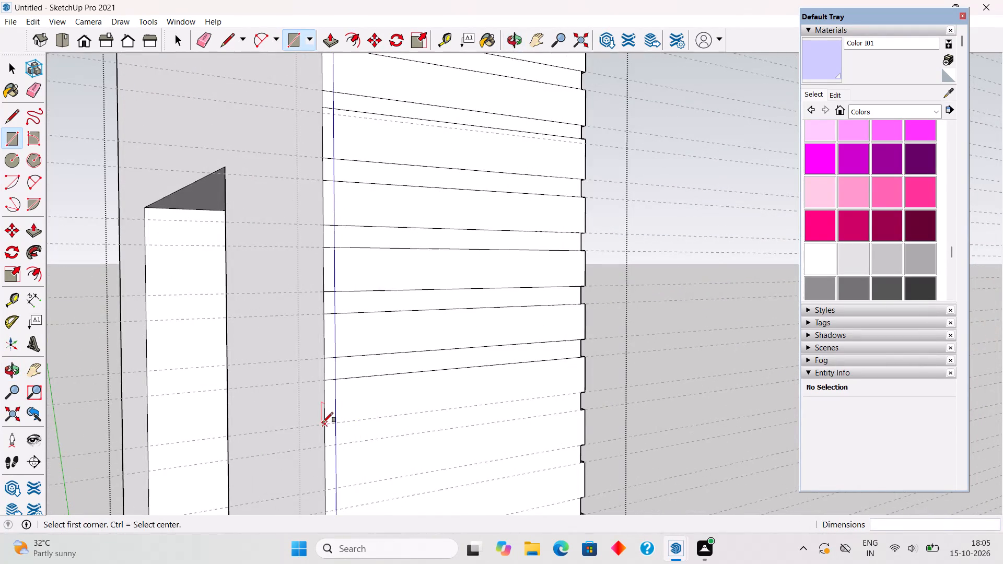
{"action": "left_click", "coordinate": [578, 413]}
{"action": "scroll", "coordinate": [454, 206], "scroll_direction": "down", "scroll_amount": 16}
{"action": "scroll", "coordinate": [487, 516], "scroll_direction": "up", "scroll_amount": 5}
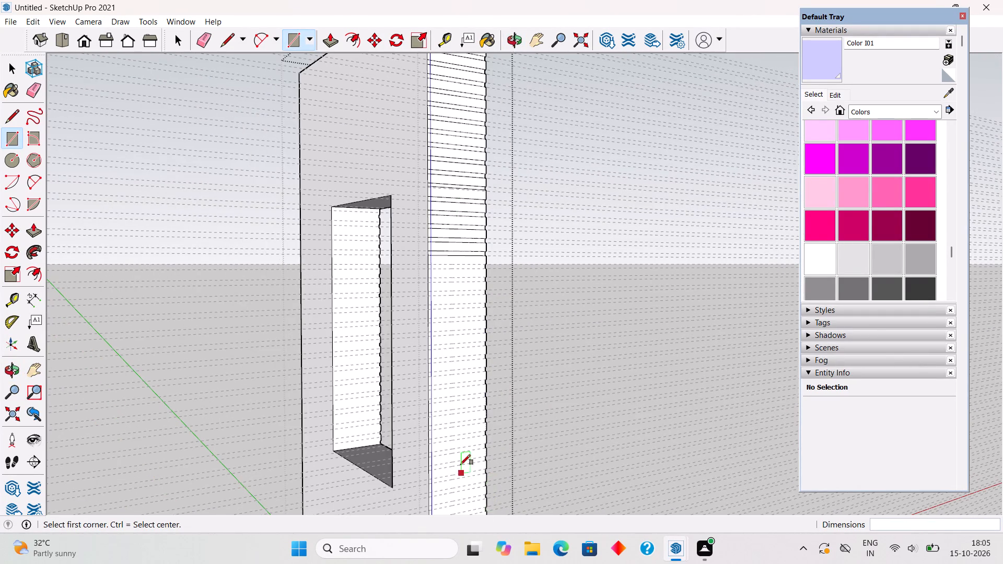
{"action": "scroll", "coordinate": [460, 466], "scroll_direction": "up", "scroll_amount": 6}
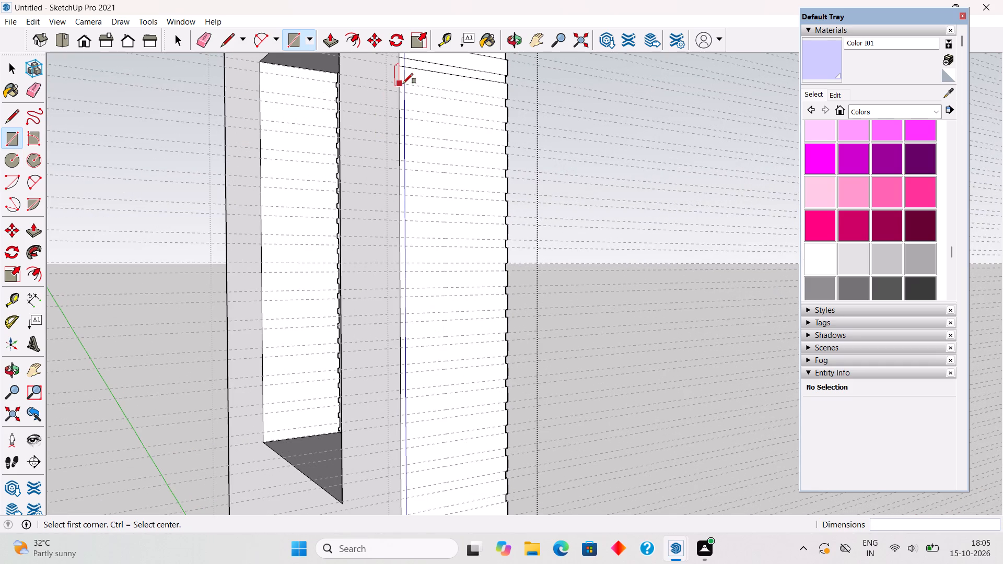
{"action": "left_click", "coordinate": [400, 83]}
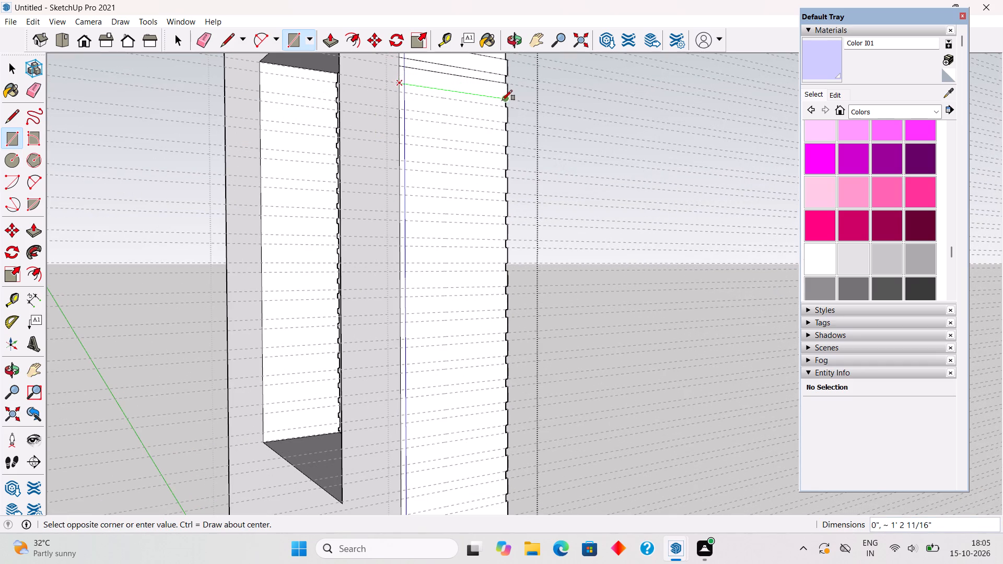
{"action": "left_click", "coordinate": [505, 108]}
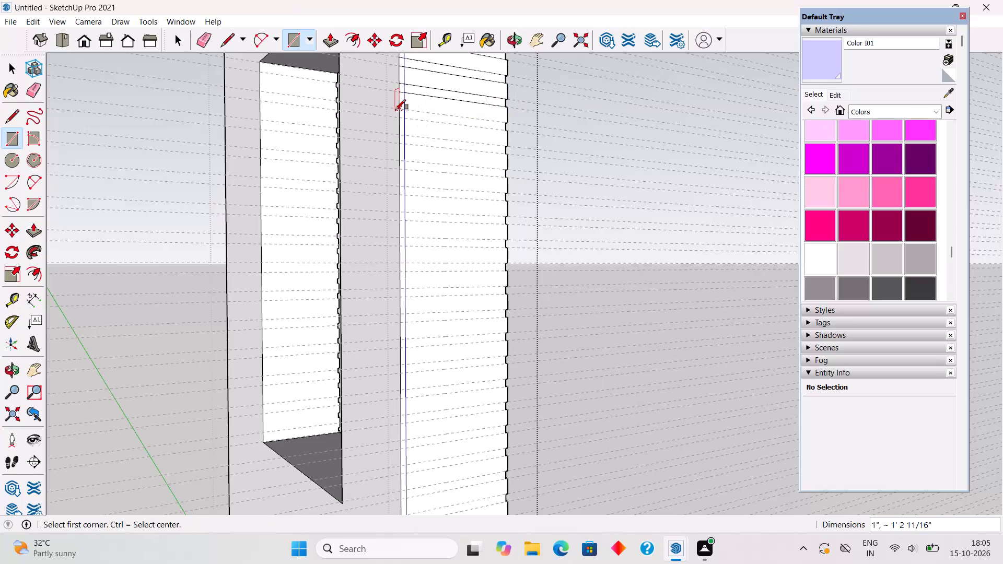
Draw the next three 1" strip rectangles down the end face, each about 1' 2 11/16" wide, between the paired guides.
{"action": "left_click", "coordinate": [395, 110]}
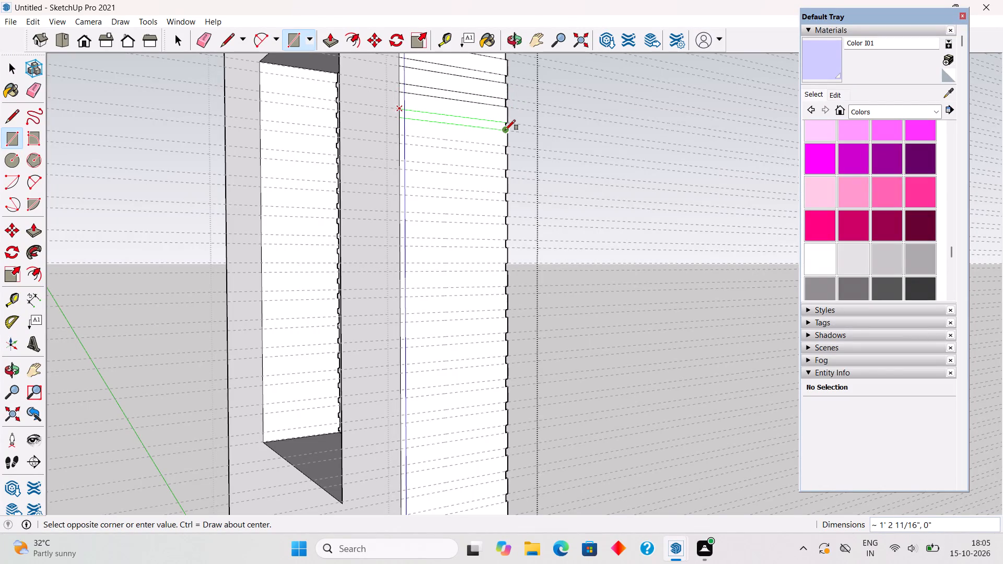
{"action": "left_click", "coordinate": [505, 130]}
{"action": "left_click", "coordinate": [397, 135]}
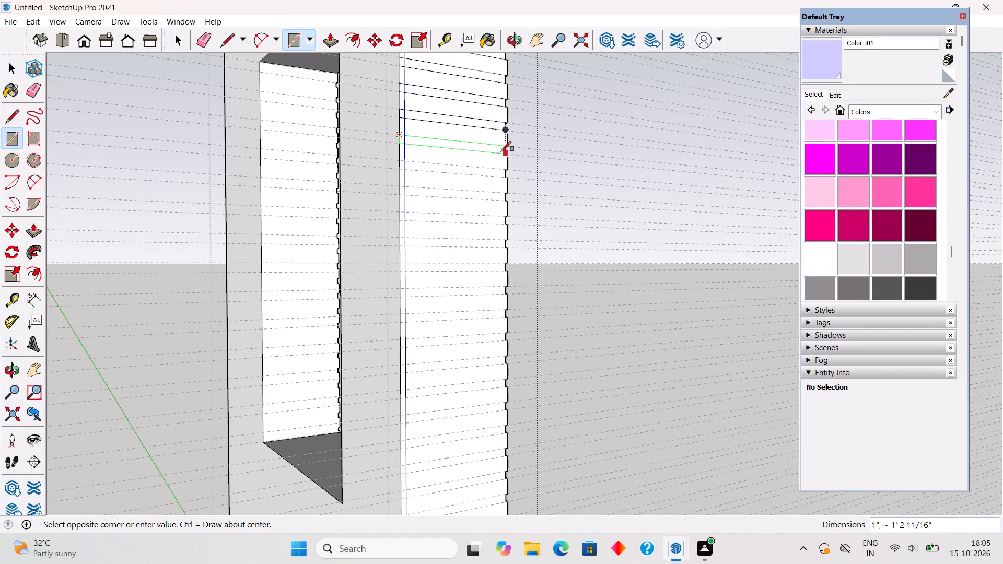
{"action": "left_click", "coordinate": [505, 154]}
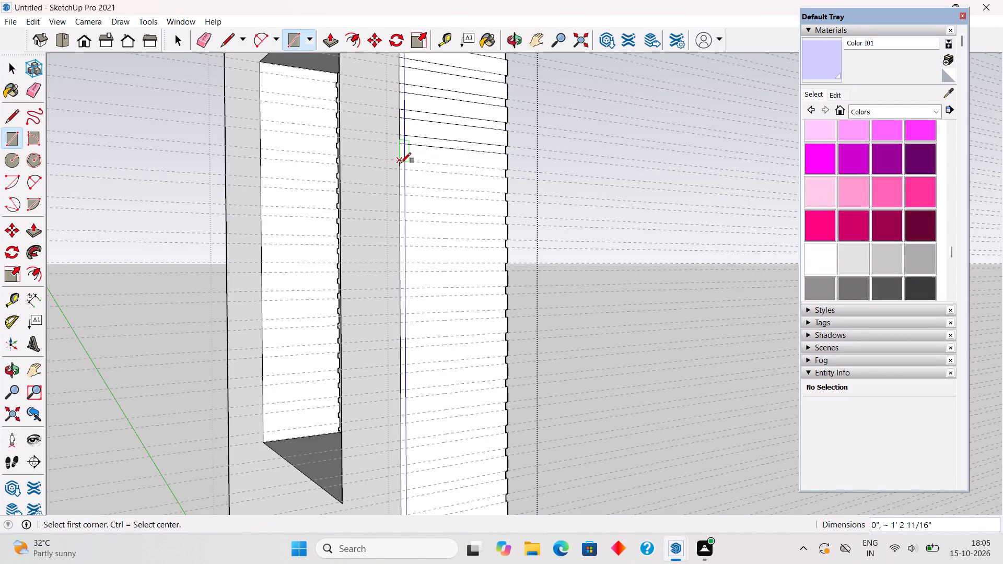
{"action": "left_click", "coordinate": [401, 160]}
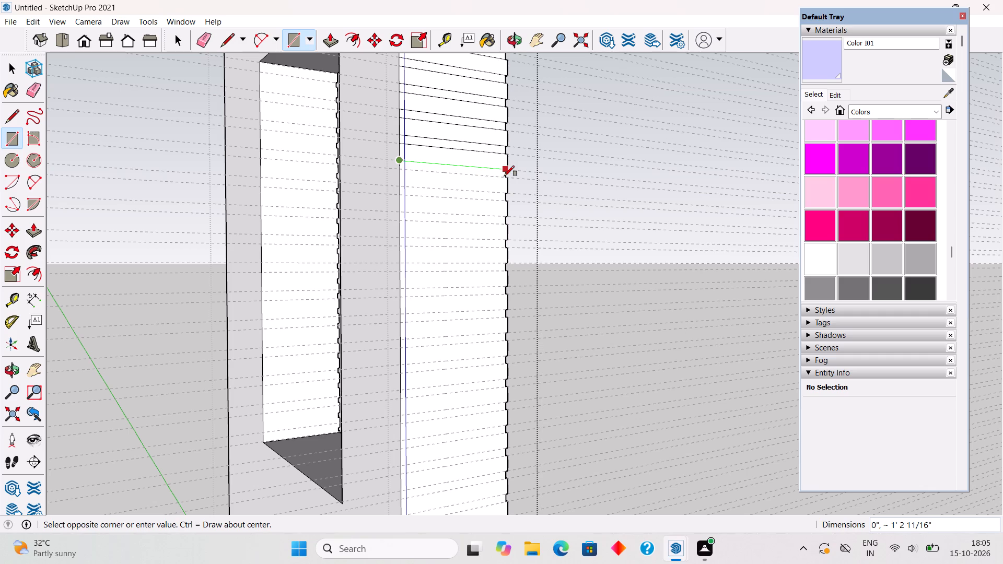
{"action": "left_click", "coordinate": [505, 179]}
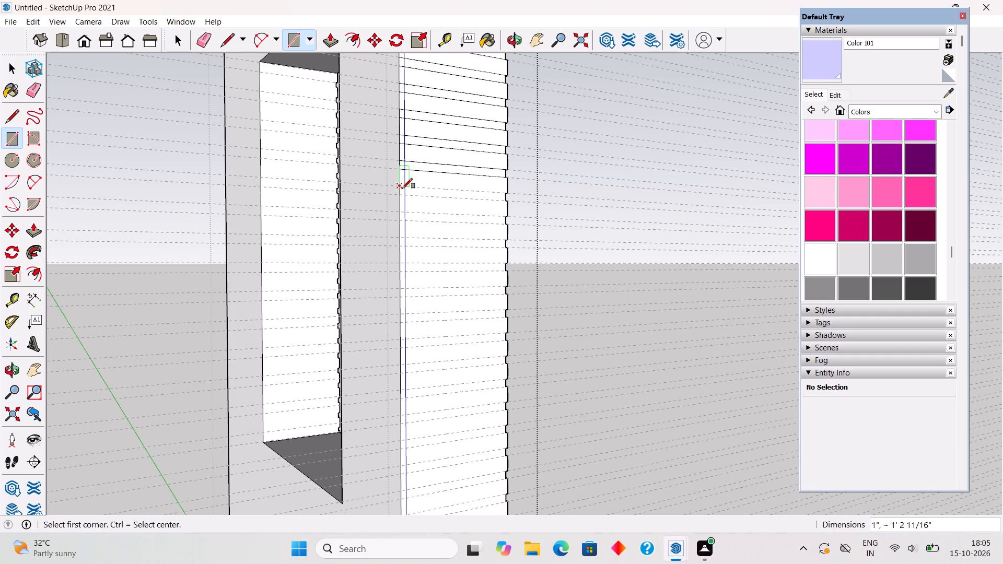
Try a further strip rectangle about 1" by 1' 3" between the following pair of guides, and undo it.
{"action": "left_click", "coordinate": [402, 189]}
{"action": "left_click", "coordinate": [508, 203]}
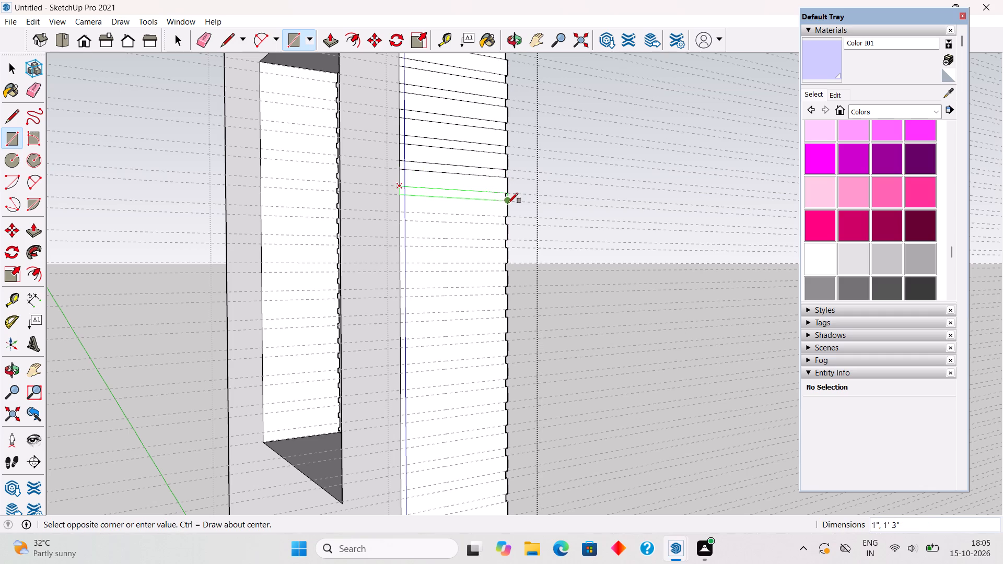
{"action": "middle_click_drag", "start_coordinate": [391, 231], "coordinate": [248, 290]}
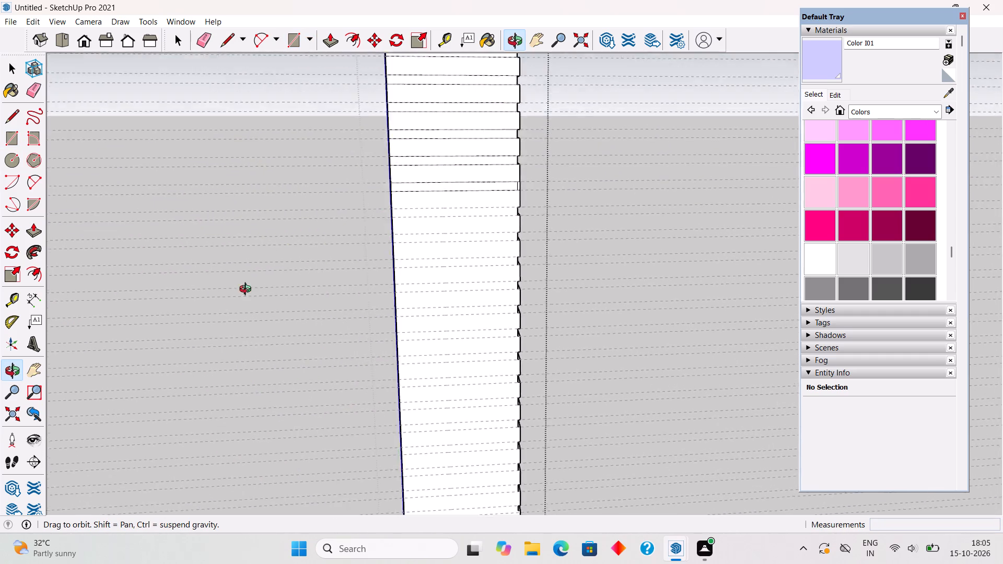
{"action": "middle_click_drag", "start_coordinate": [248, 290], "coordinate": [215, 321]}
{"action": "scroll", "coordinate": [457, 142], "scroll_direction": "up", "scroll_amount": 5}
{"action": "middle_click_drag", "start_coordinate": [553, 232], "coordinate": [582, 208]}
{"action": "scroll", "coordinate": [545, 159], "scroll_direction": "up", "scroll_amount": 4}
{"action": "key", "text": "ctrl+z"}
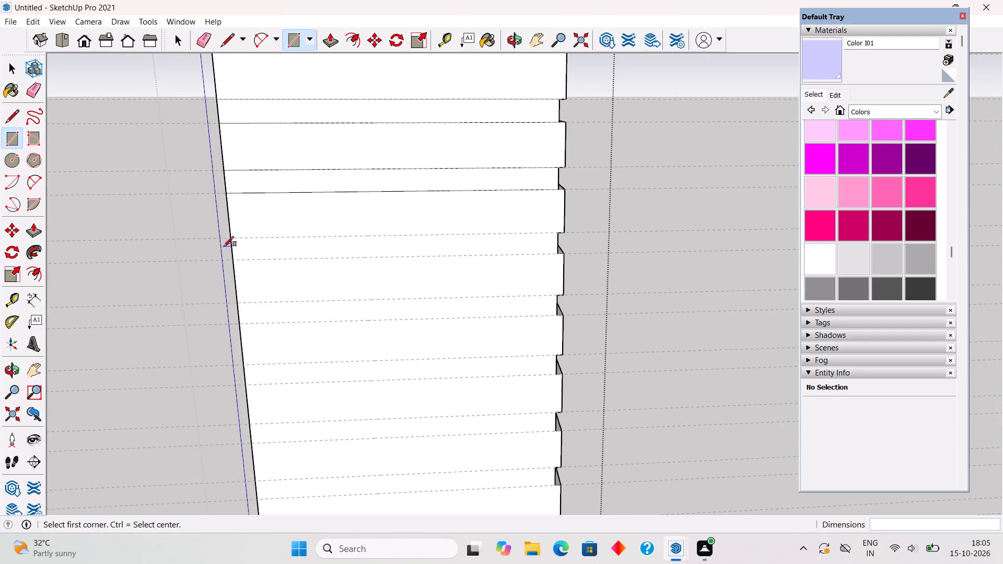
Draw four 1" strip rectangles, each about 1' 2 11/16" wide, between the paired guides directly below the last kept strip.
{"action": "left_click", "coordinate": [231, 238]}
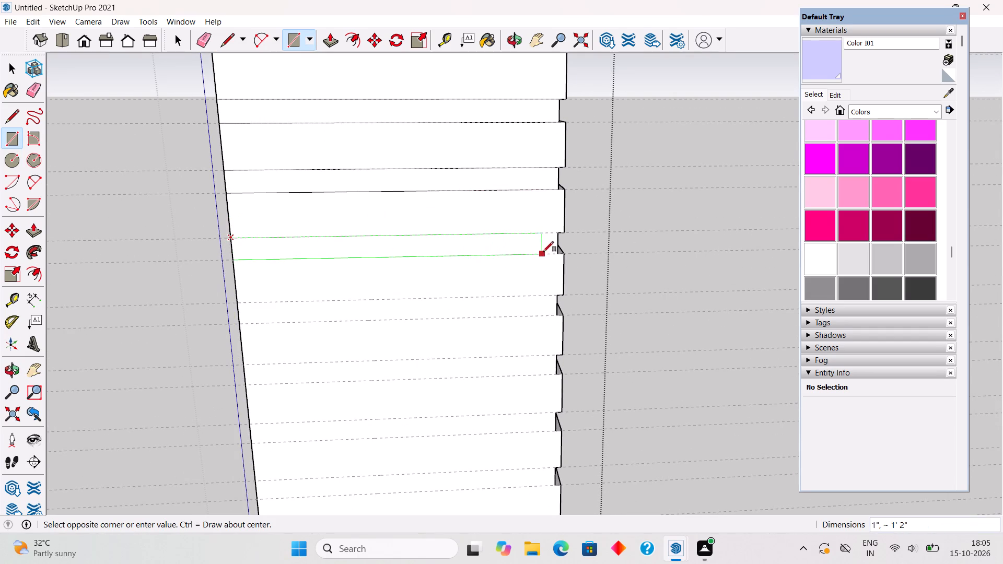
{"action": "left_click", "coordinate": [555, 253]}
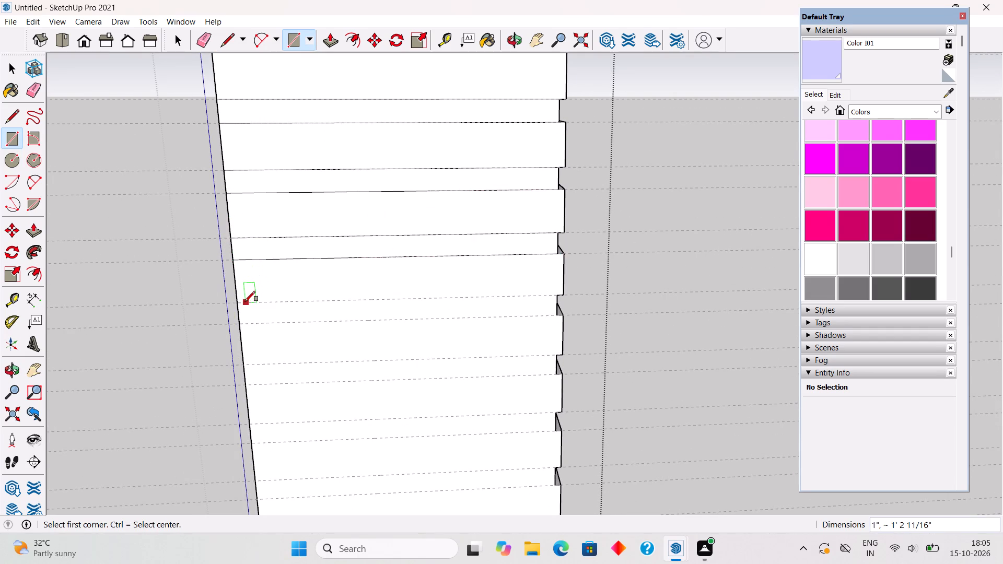
{"action": "left_click", "coordinate": [239, 307]}
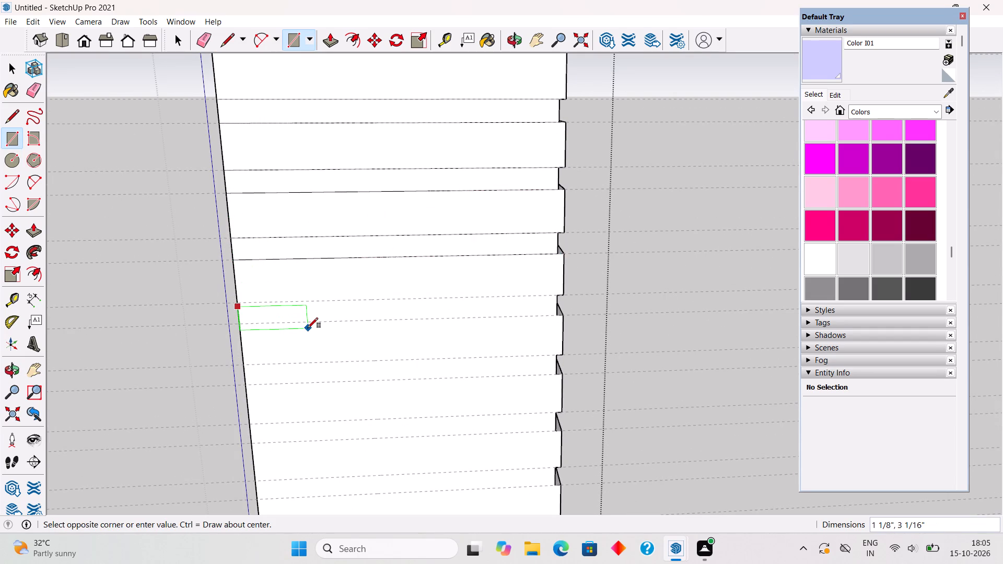
{"action": "key", "text": "r"}
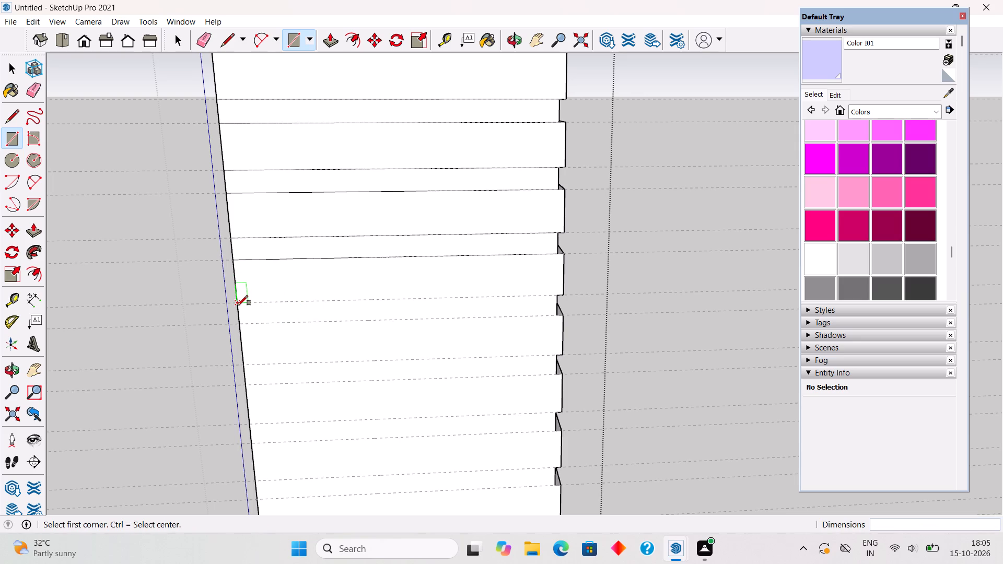
{"action": "left_click", "coordinate": [238, 305]}
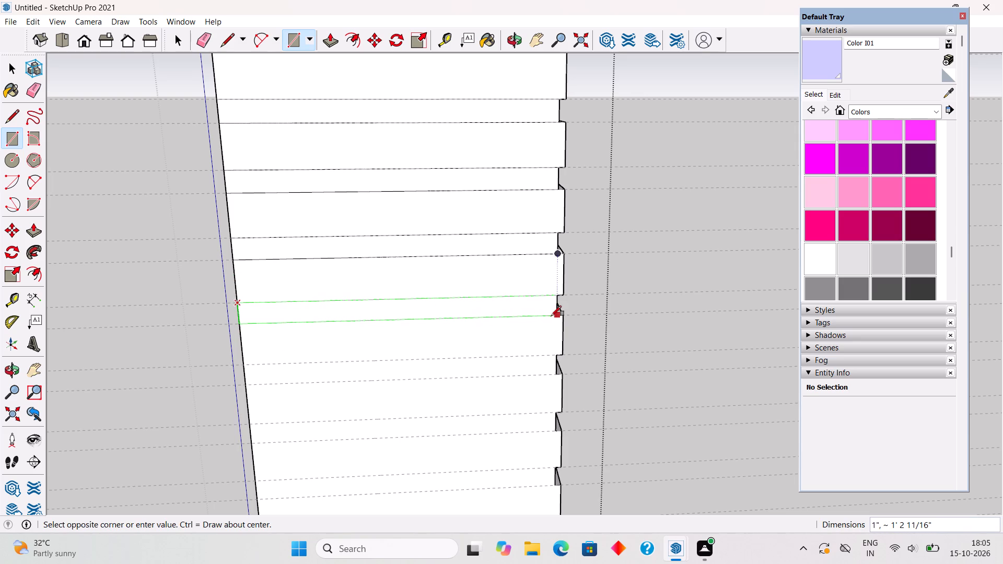
{"action": "left_click", "coordinate": [556, 317]}
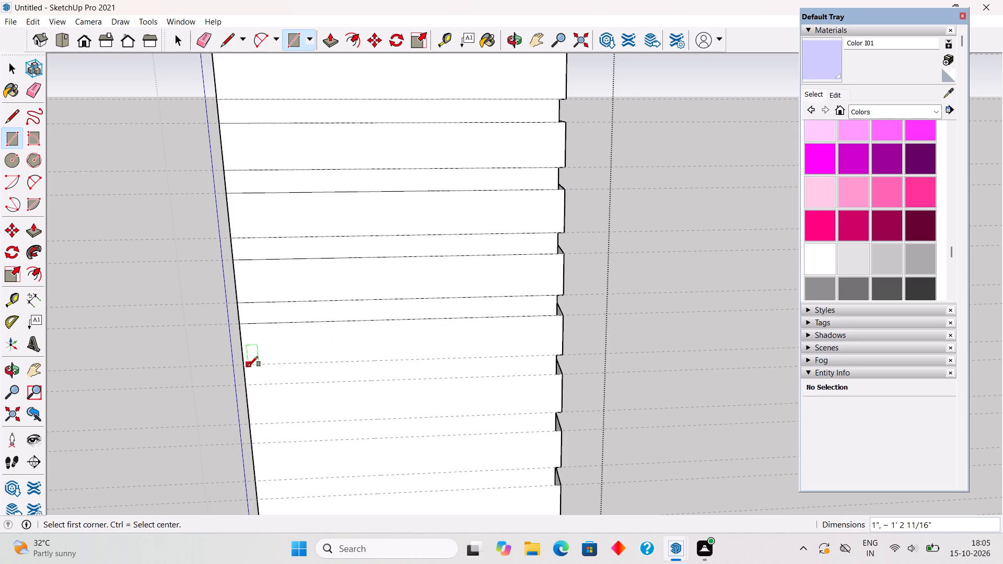
{"action": "left_click", "coordinate": [248, 367]}
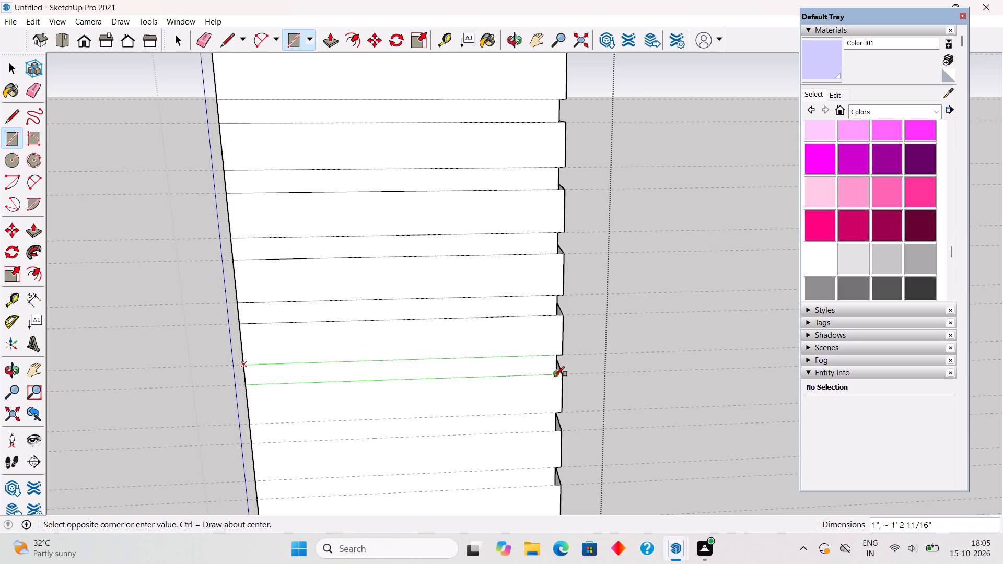
{"action": "left_click", "coordinate": [558, 373]}
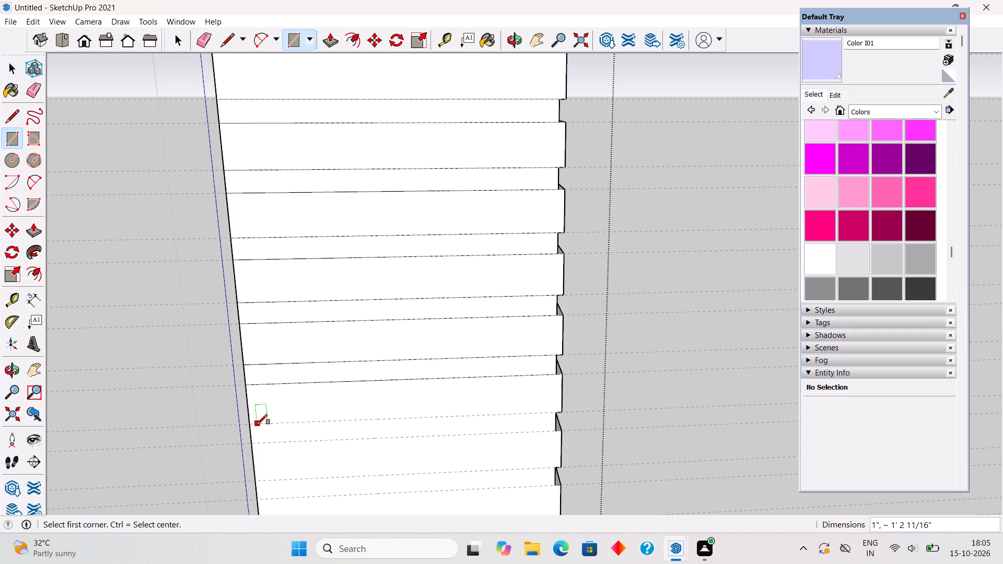
{"action": "left_click", "coordinate": [252, 427]}
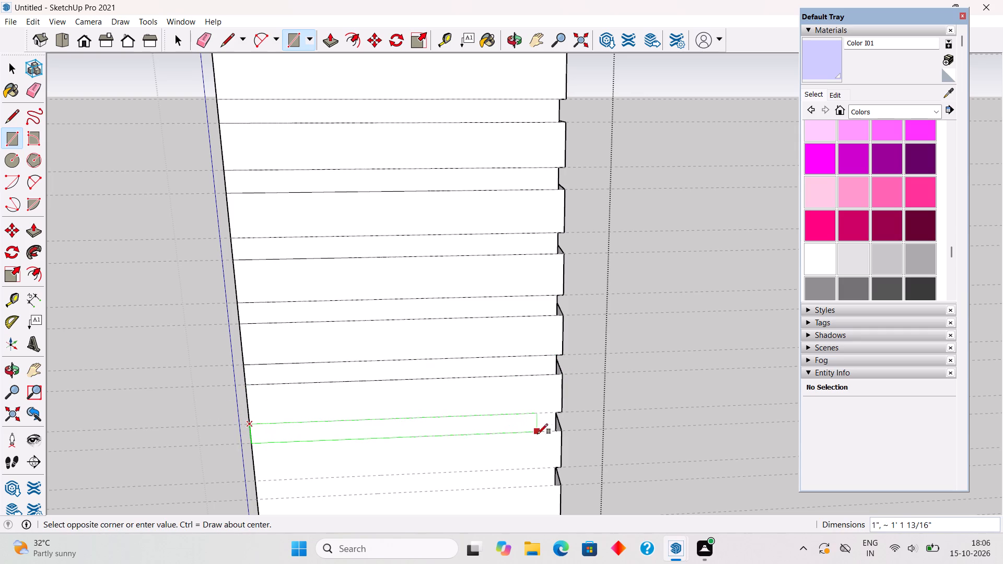
{"action": "left_click", "coordinate": [555, 434]}
Draw the next three 1" strip rectangles down the end face, each about 1' 2 11/16" wide, between the paired guides.
{"action": "scroll", "coordinate": [546, 196], "scroll_direction": "down", "scroll_amount": 4}
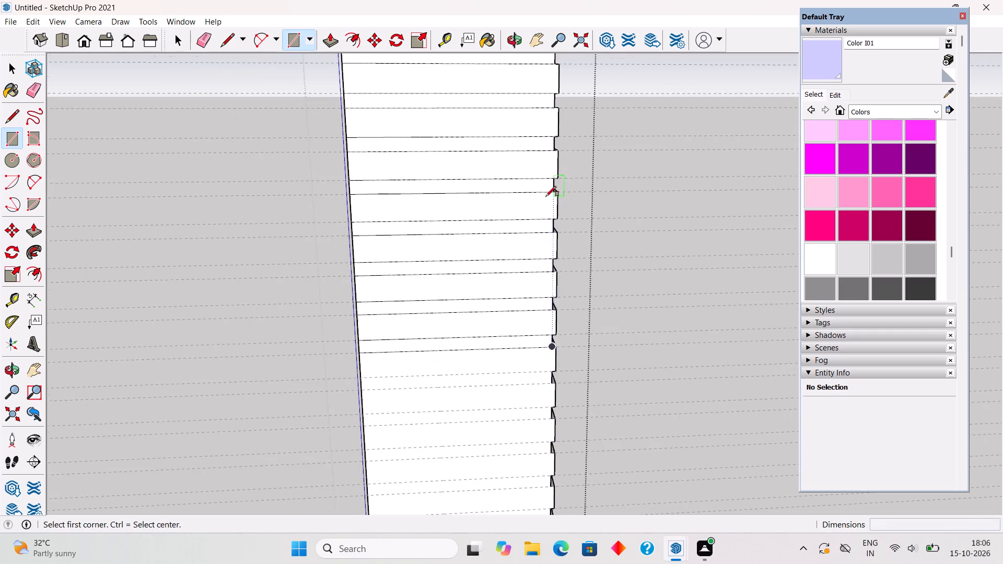
{"action": "scroll", "coordinate": [546, 196], "scroll_direction": "down", "scroll_amount": 15}
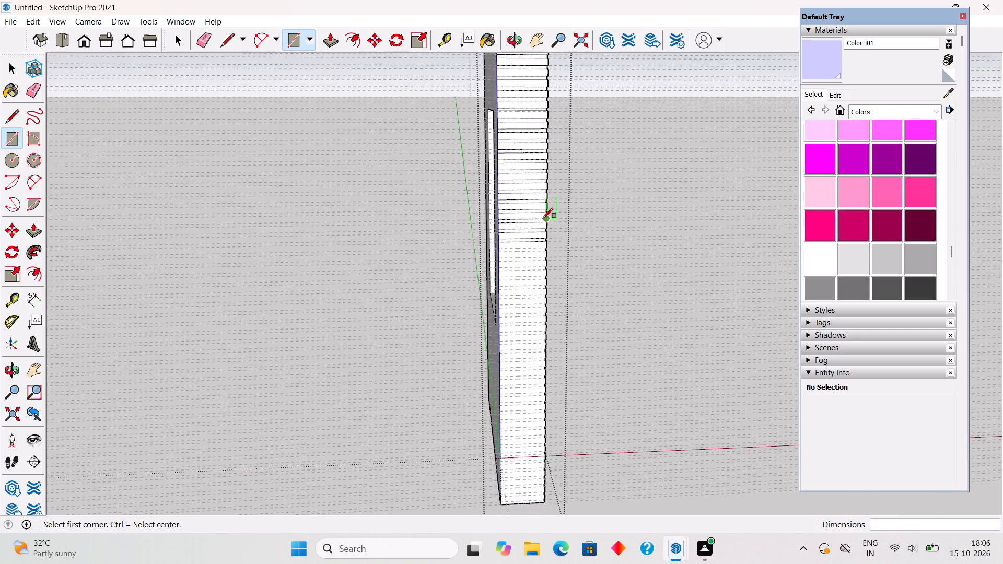
{"action": "scroll", "coordinate": [543, 218], "scroll_direction": "down", "scroll_amount": 2}
{"action": "scroll", "coordinate": [553, 456], "scroll_direction": "up", "scroll_amount": 5}
{"action": "scroll", "coordinate": [540, 124], "scroll_direction": "up", "scroll_amount": 3}
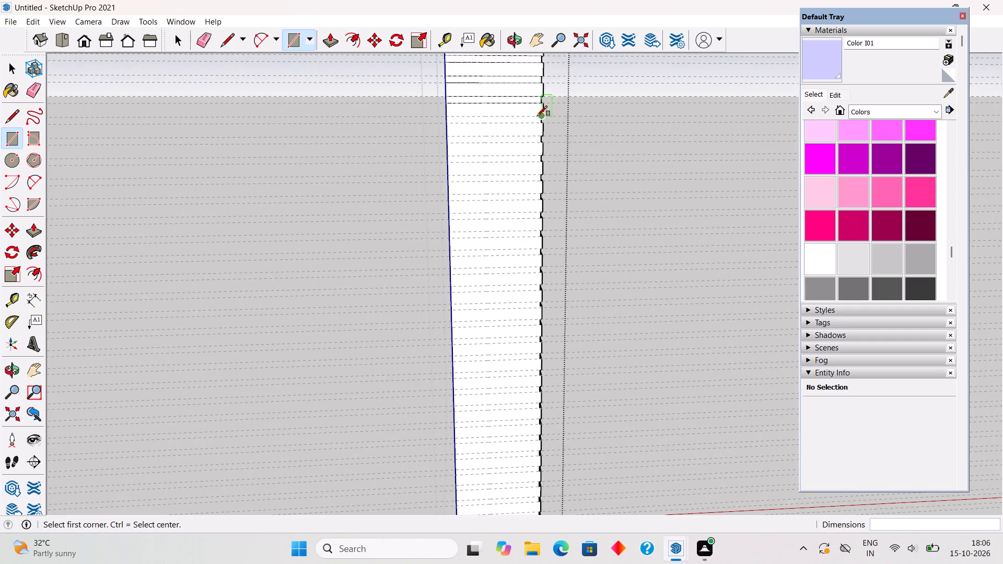
{"action": "scroll", "coordinate": [443, 128], "scroll_direction": "up", "scroll_amount": 3}
{"action": "left_click", "coordinate": [452, 111]}
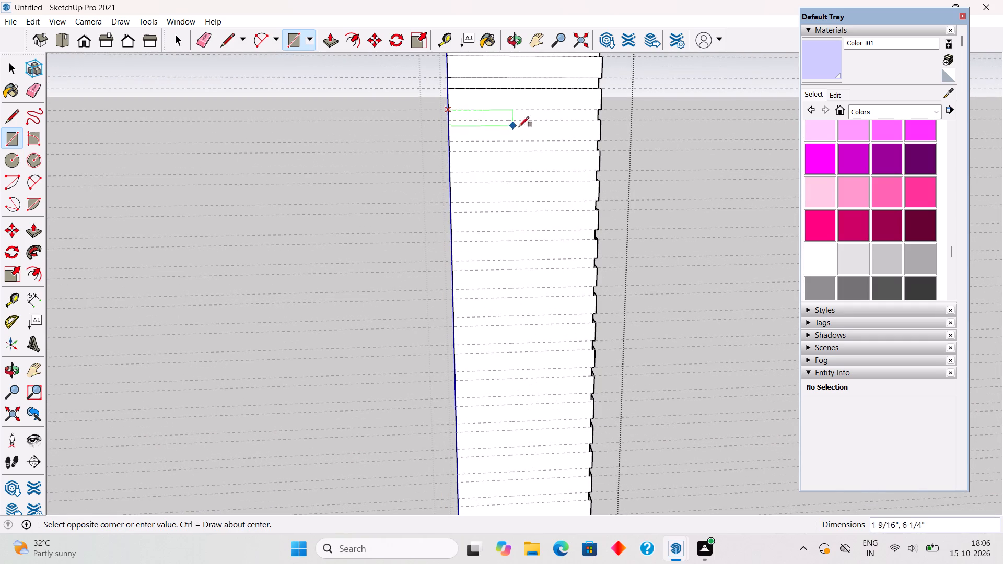
{"action": "left_click", "coordinate": [594, 123]}
{"action": "left_click", "coordinate": [450, 140]}
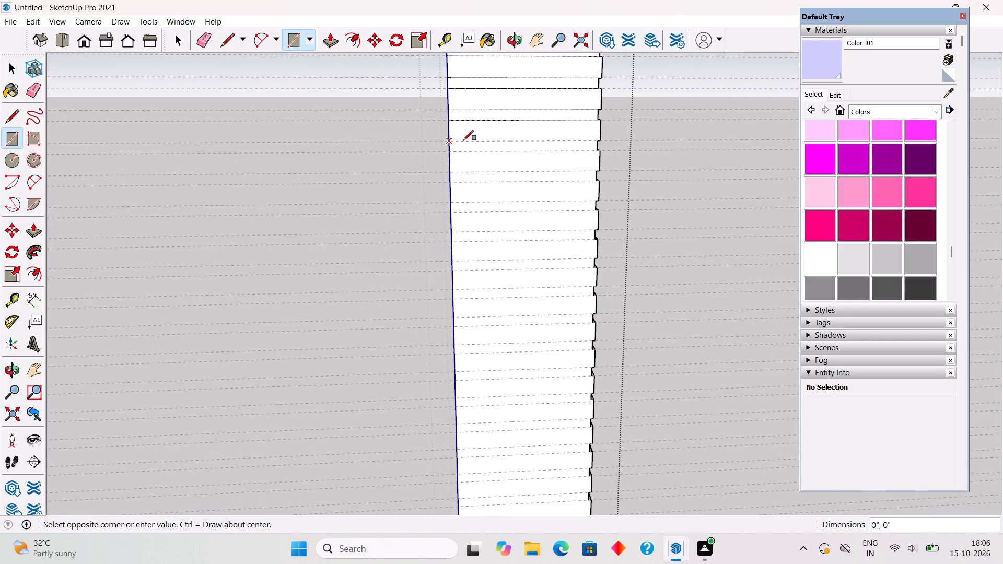
{"action": "left_click", "coordinate": [598, 149]}
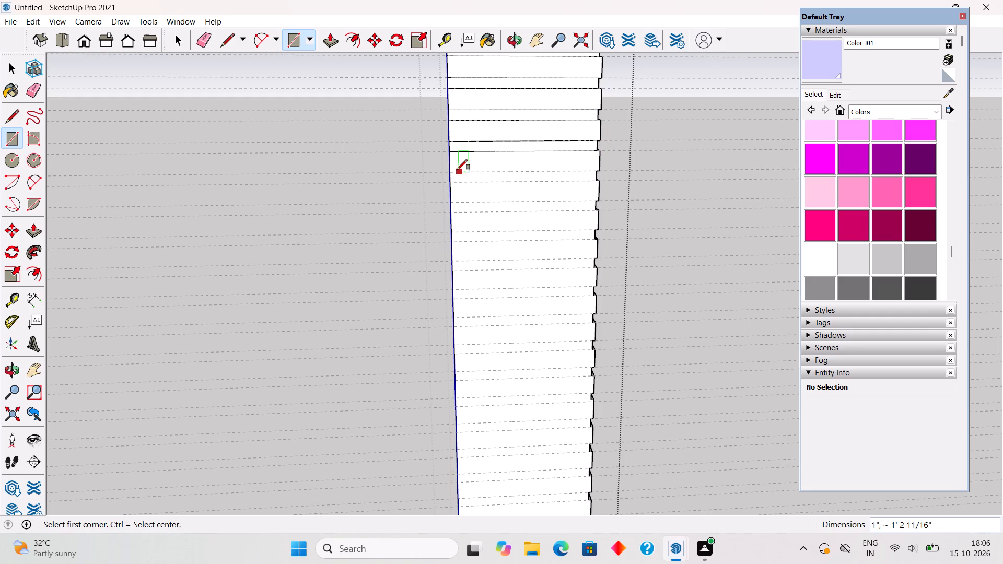
{"action": "left_click", "coordinate": [451, 172]}
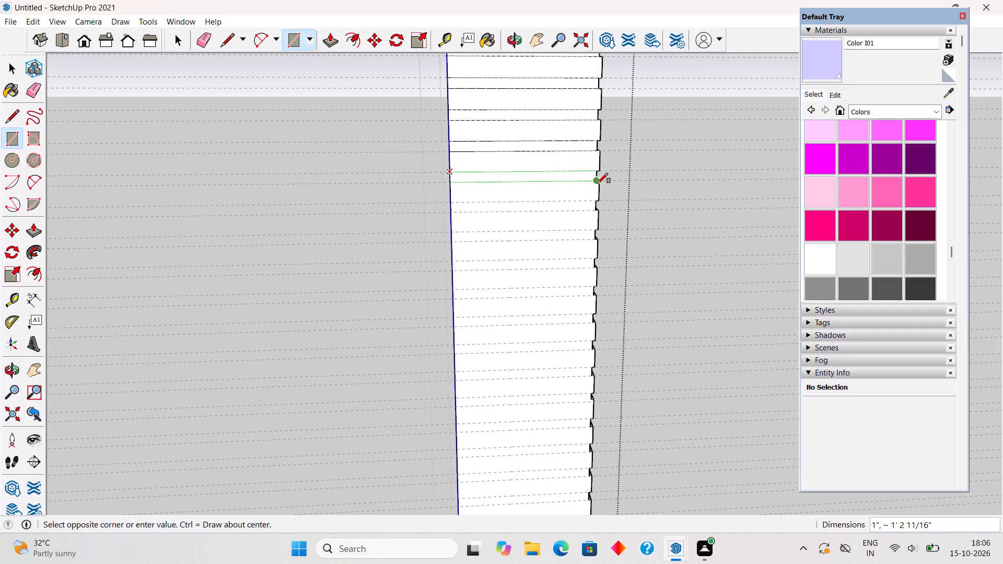
{"action": "left_click", "coordinate": [598, 183]}
Draw five more 1" strip rectangles across the end face's full width, about 1' 2 11/16", between the following paired guides.
{"action": "left_click", "coordinate": [452, 203]}
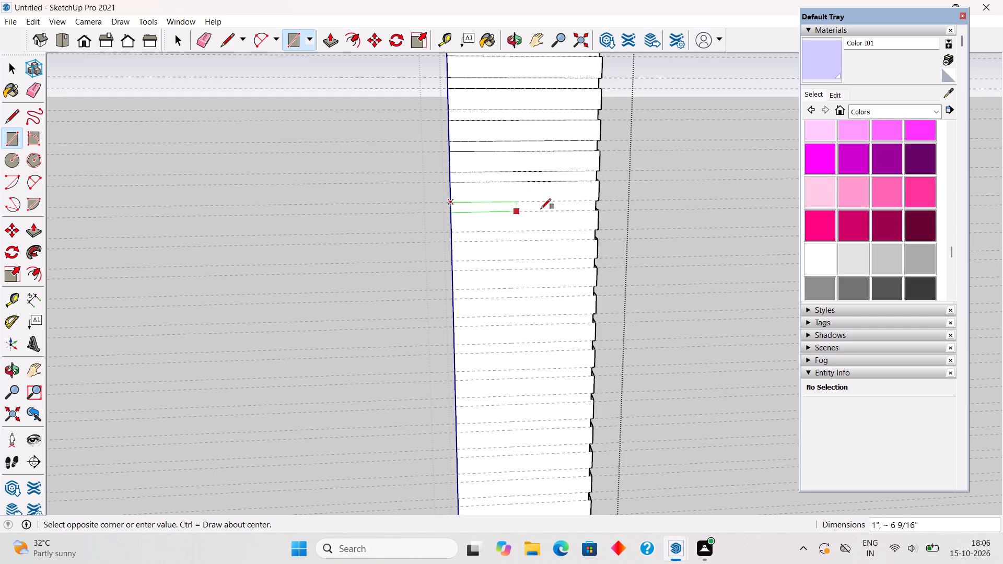
{"action": "left_click", "coordinate": [595, 209]}
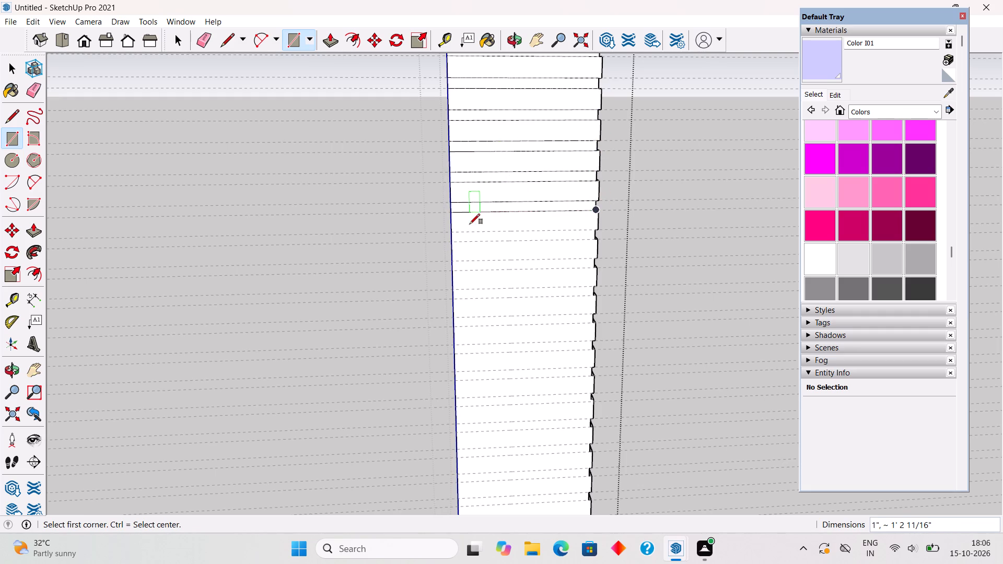
{"action": "left_click", "coordinate": [452, 233]}
{"action": "left_click", "coordinate": [592, 242]}
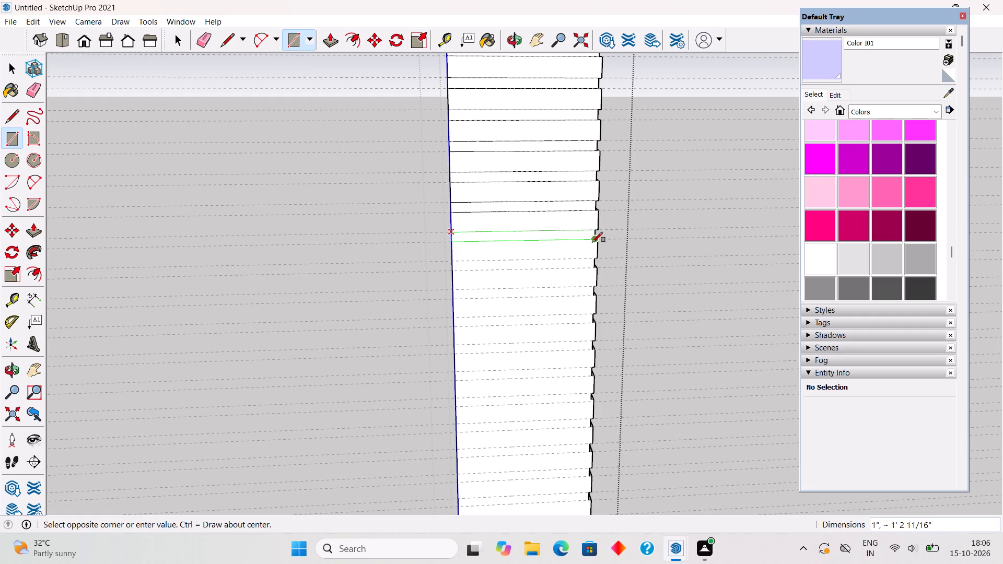
{"action": "left_click", "coordinate": [455, 260]}
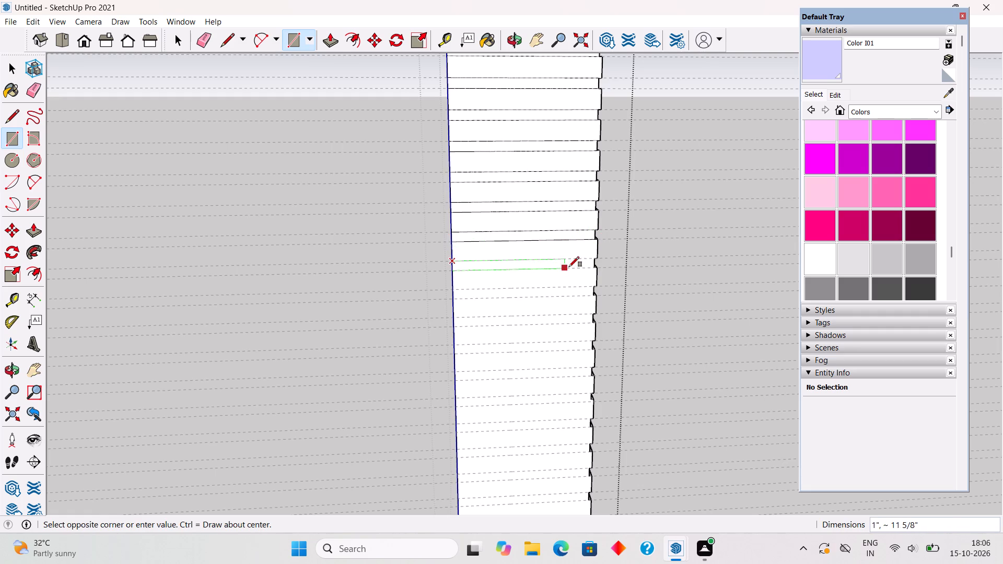
{"action": "left_click", "coordinate": [593, 270]}
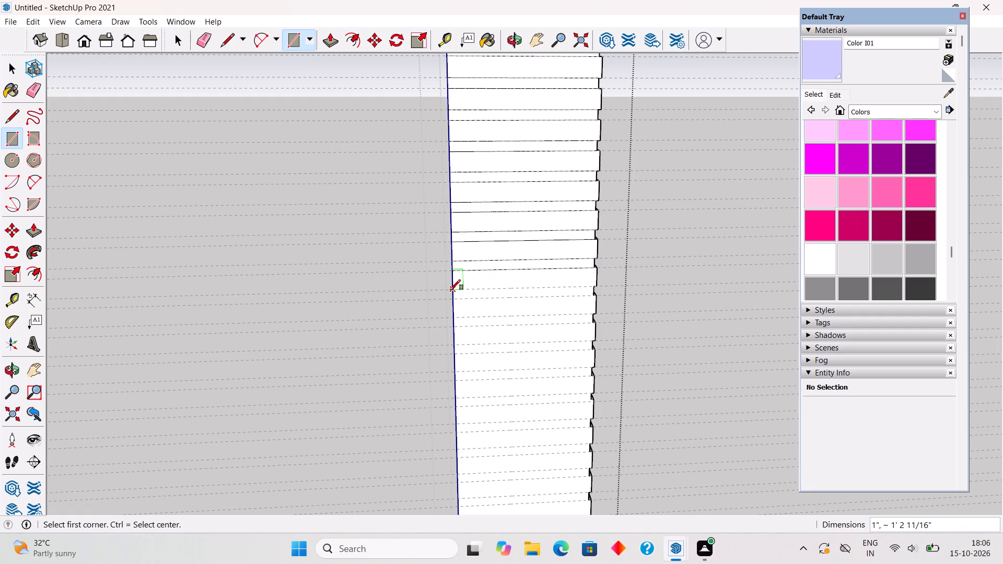
{"action": "left_click", "coordinate": [450, 290]}
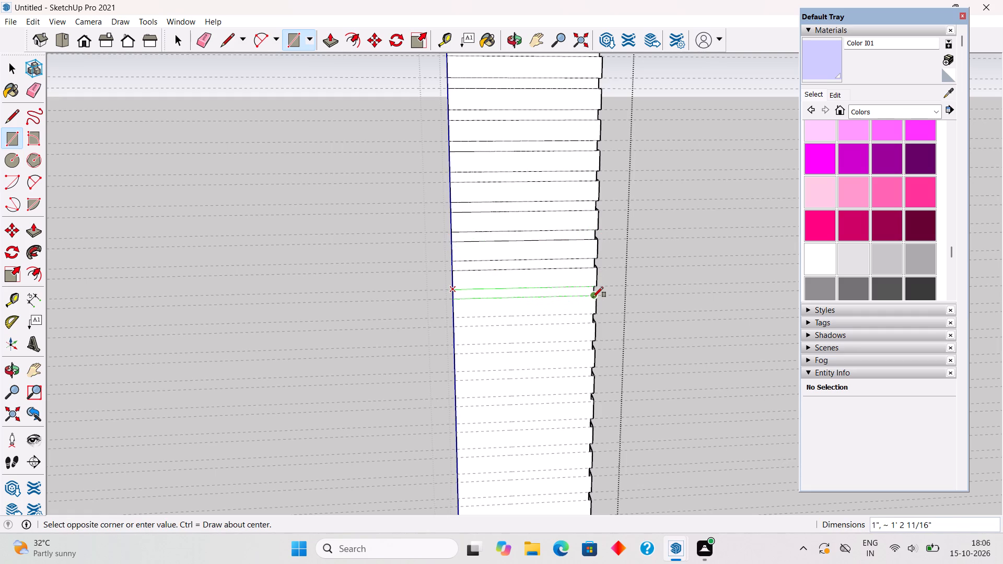
{"action": "left_click", "coordinate": [593, 297]}
{"action": "left_click", "coordinate": [456, 319]}
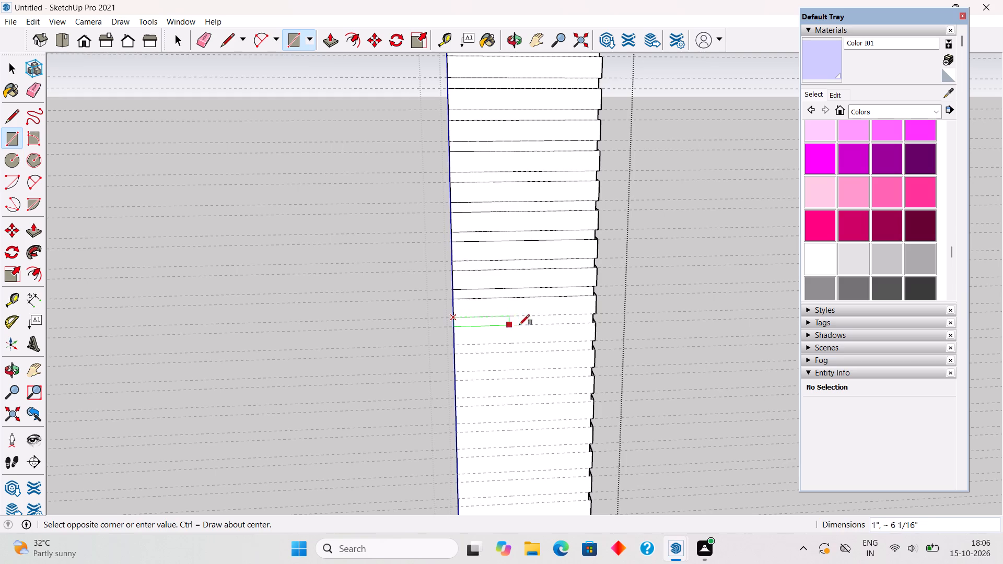
{"action": "left_click", "coordinate": [594, 325]}
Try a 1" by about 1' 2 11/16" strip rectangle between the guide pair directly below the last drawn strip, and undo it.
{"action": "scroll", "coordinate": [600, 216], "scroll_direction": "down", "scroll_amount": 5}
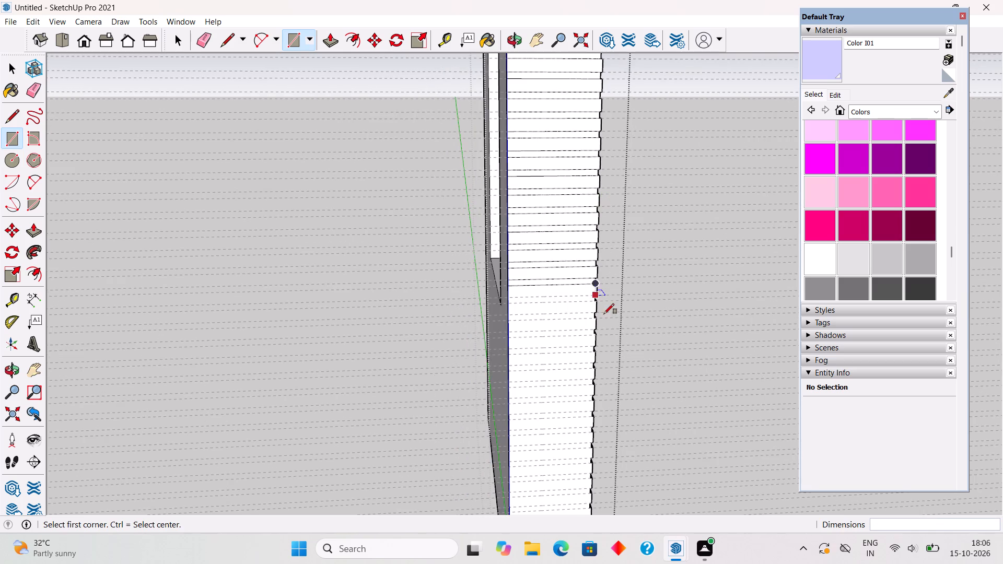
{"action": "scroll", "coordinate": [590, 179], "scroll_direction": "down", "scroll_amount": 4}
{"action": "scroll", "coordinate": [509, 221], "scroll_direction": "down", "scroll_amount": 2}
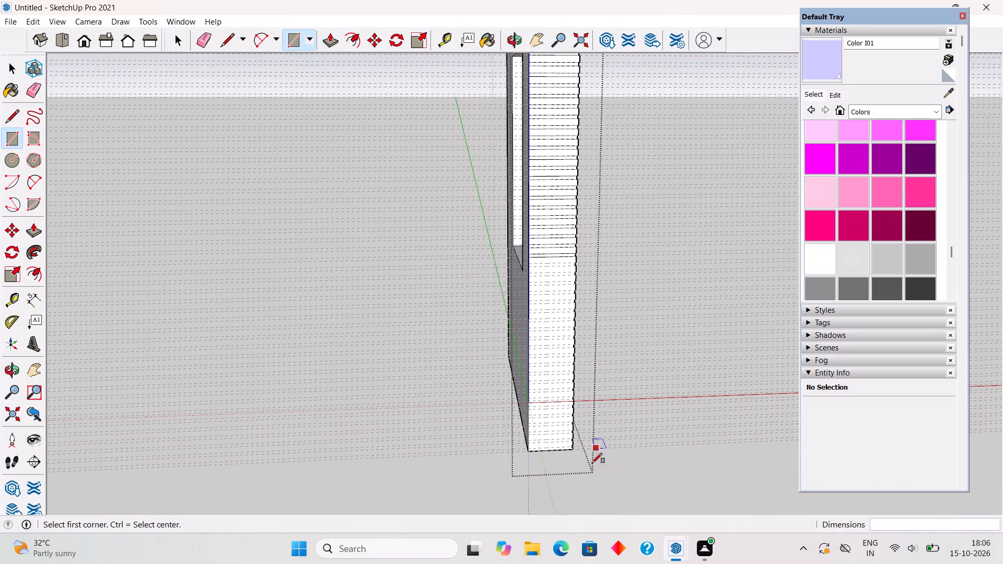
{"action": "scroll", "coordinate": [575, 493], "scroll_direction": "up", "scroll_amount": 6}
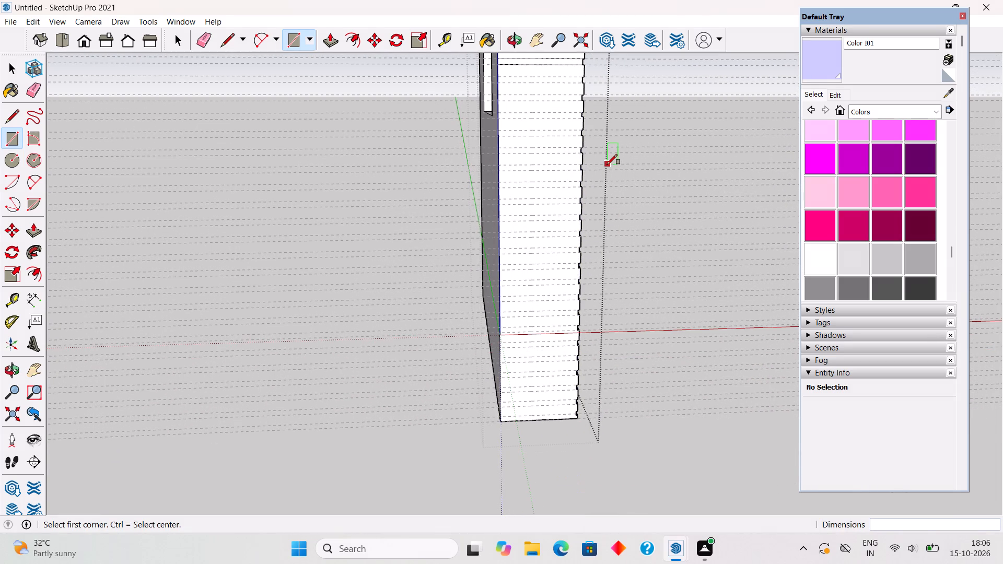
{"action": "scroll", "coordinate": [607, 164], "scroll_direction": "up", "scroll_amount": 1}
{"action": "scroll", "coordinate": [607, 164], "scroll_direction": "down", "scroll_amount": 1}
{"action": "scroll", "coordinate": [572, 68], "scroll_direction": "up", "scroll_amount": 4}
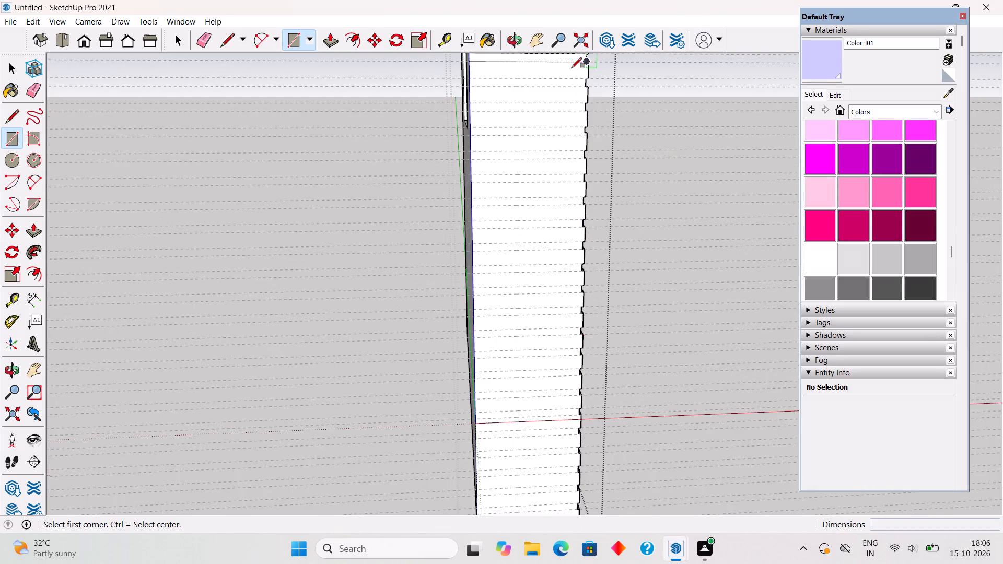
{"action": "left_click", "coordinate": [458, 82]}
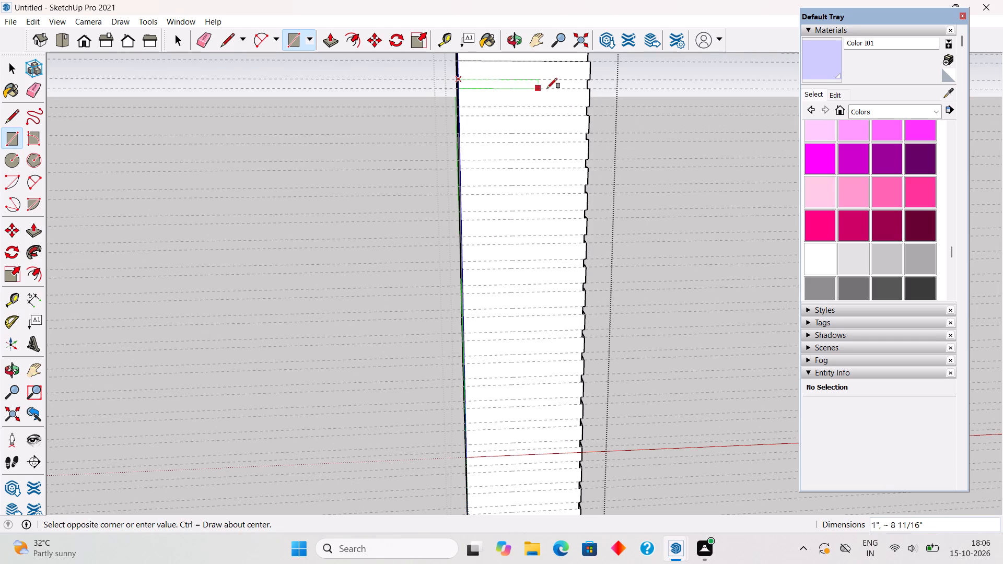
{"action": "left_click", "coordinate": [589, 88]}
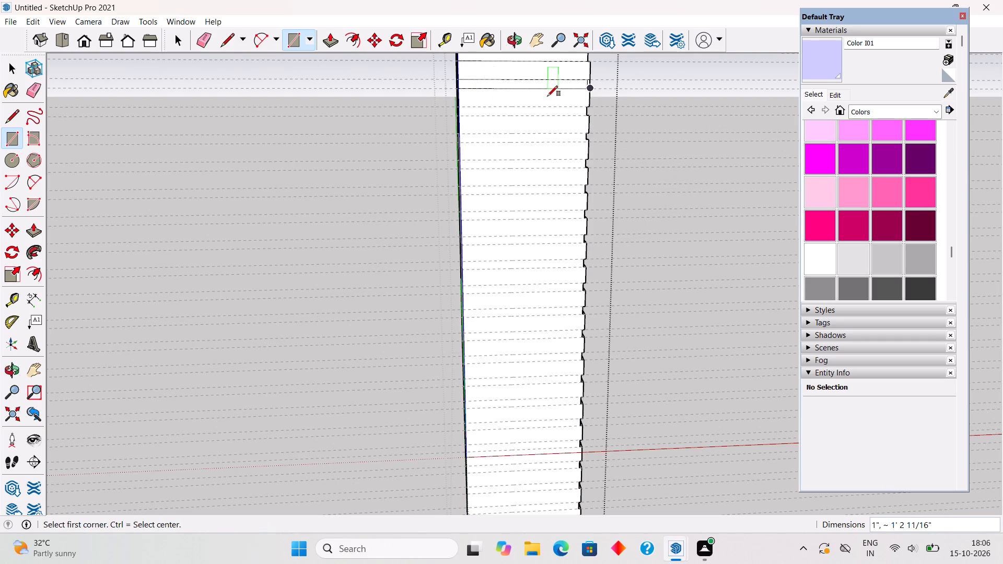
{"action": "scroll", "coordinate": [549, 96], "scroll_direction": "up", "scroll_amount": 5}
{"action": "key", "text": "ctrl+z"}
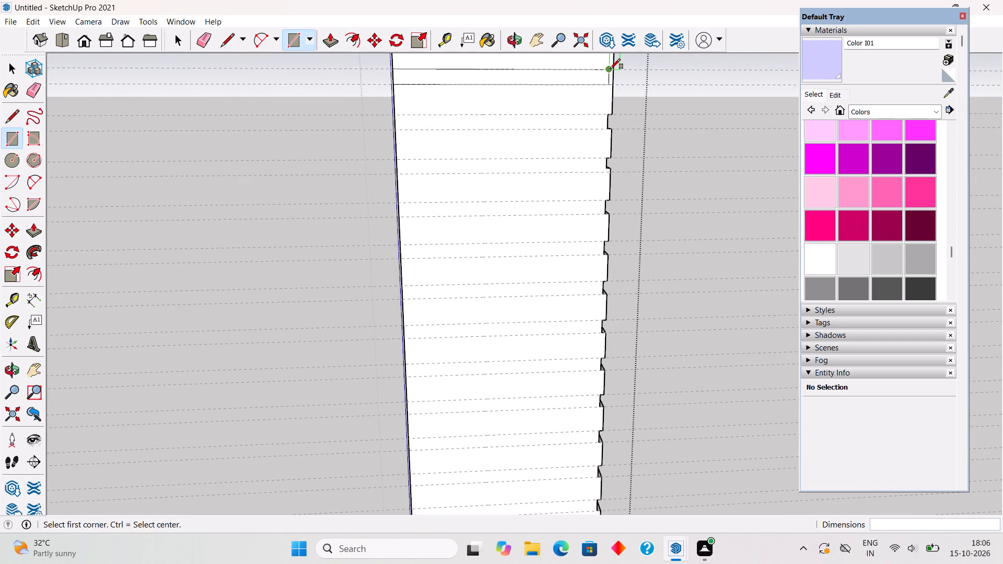
Draw three strips about 1' 2 11/16" wide down the end face from the next guide pair: two 1" high, the third about 3/4".
{"action": "left_click", "coordinate": [393, 65]}
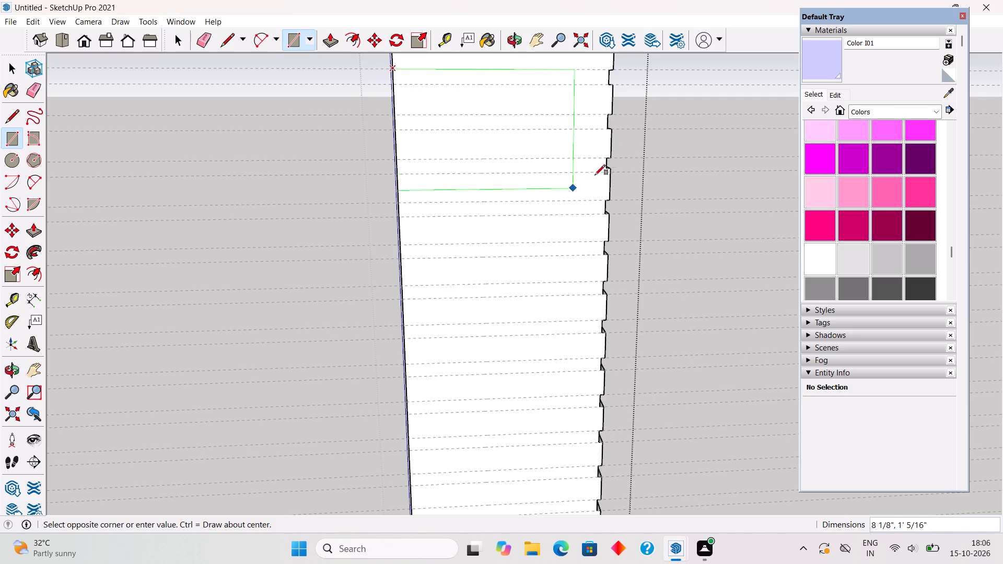
{"action": "left_click", "coordinate": [610, 84]}
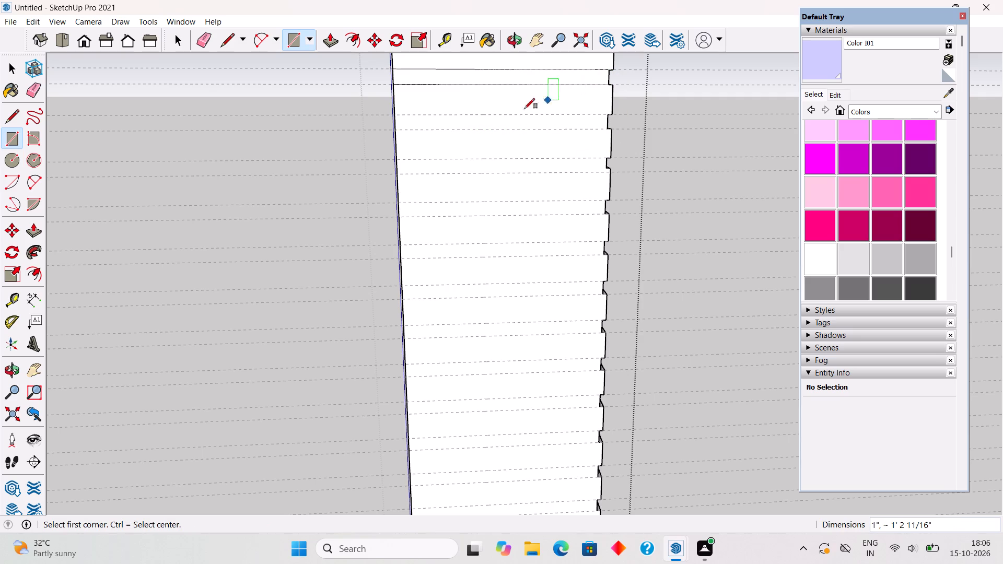
{"action": "left_click", "coordinate": [398, 114]}
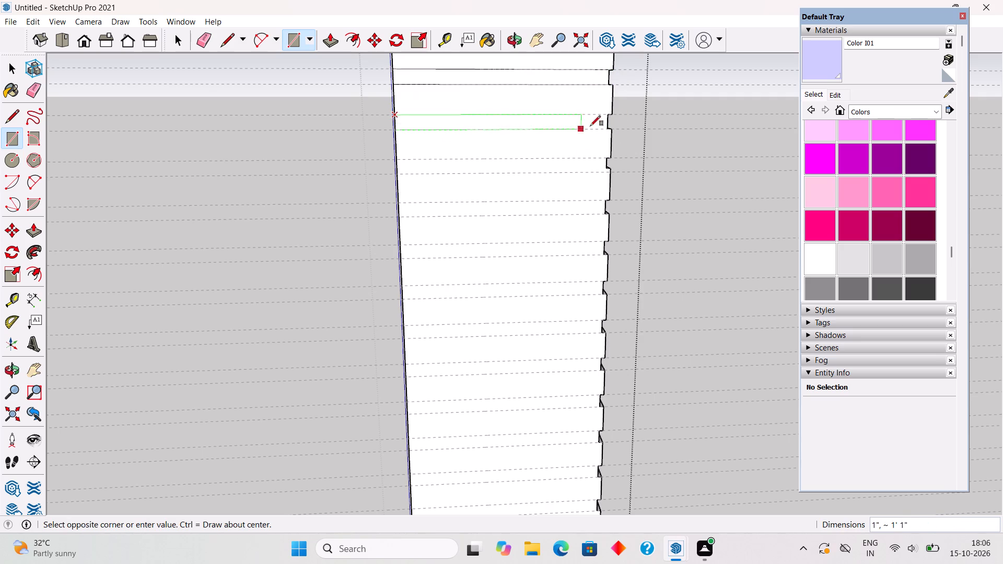
{"action": "left_click", "coordinate": [604, 128]}
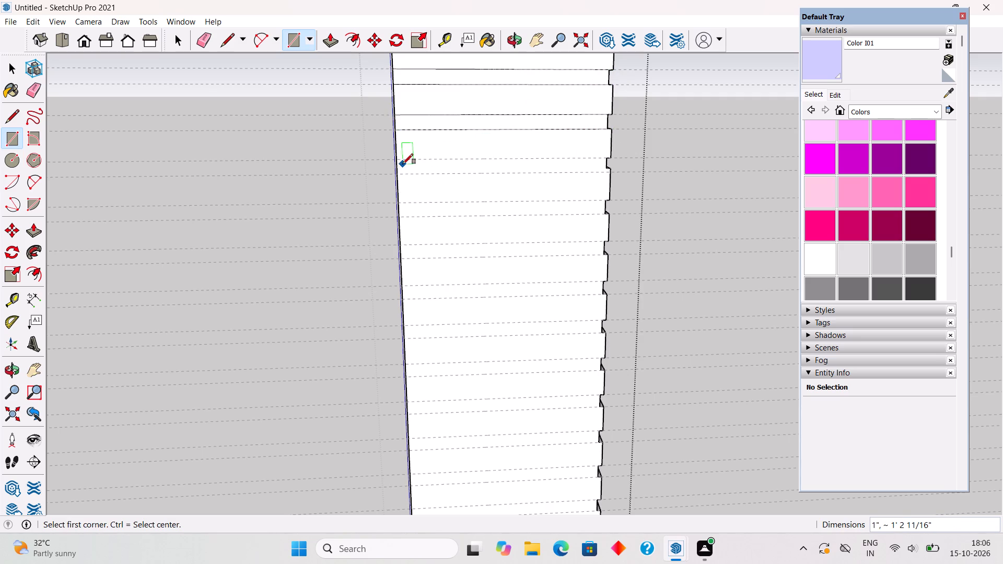
{"action": "left_click", "coordinate": [399, 158]}
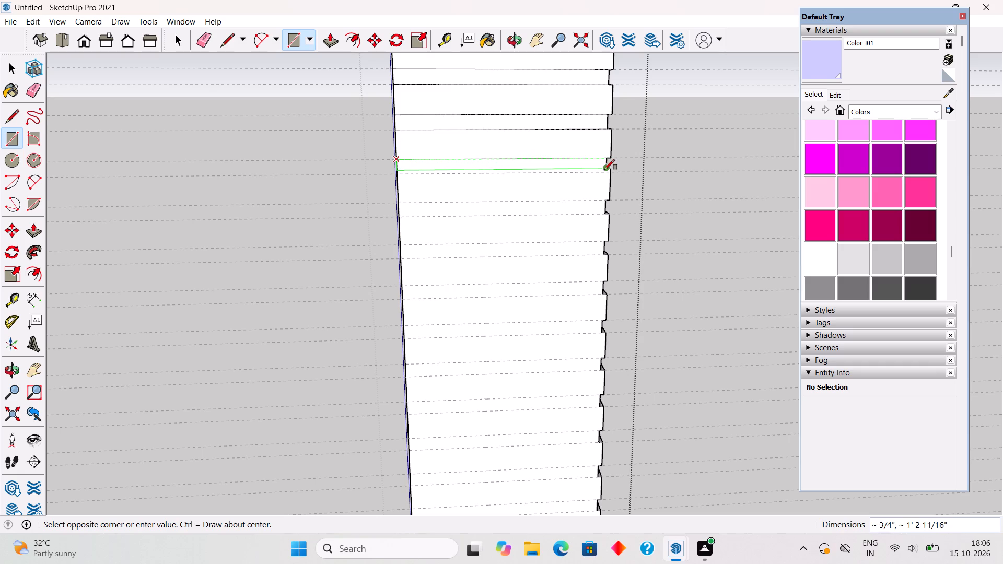
{"action": "left_click", "coordinate": [604, 170]}
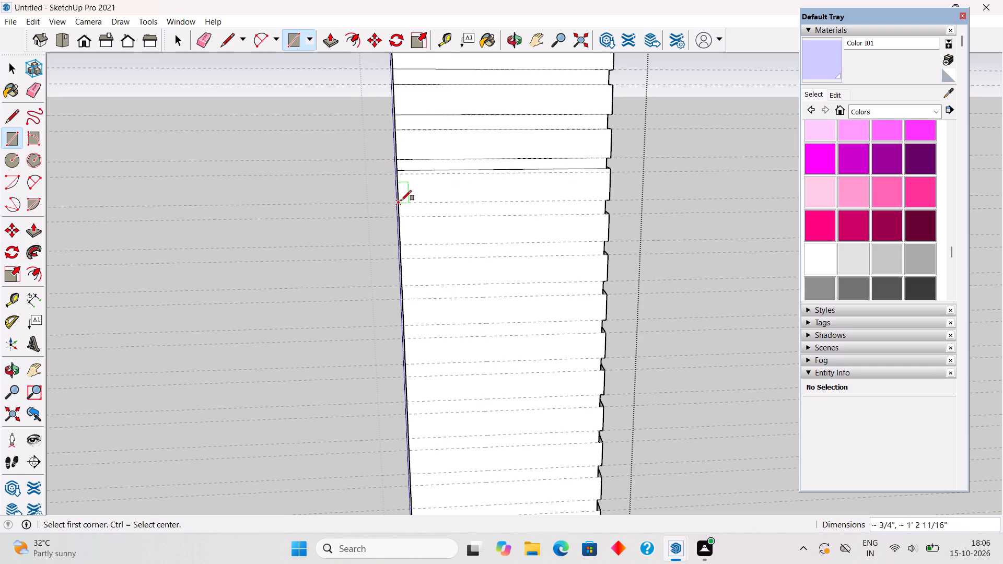
Draw four 1" strip rectangles, each about 1' 2 11/16" wide, between the following paired guides down the end face.
{"action": "left_click", "coordinate": [401, 201]}
{"action": "left_click", "coordinate": [604, 215]}
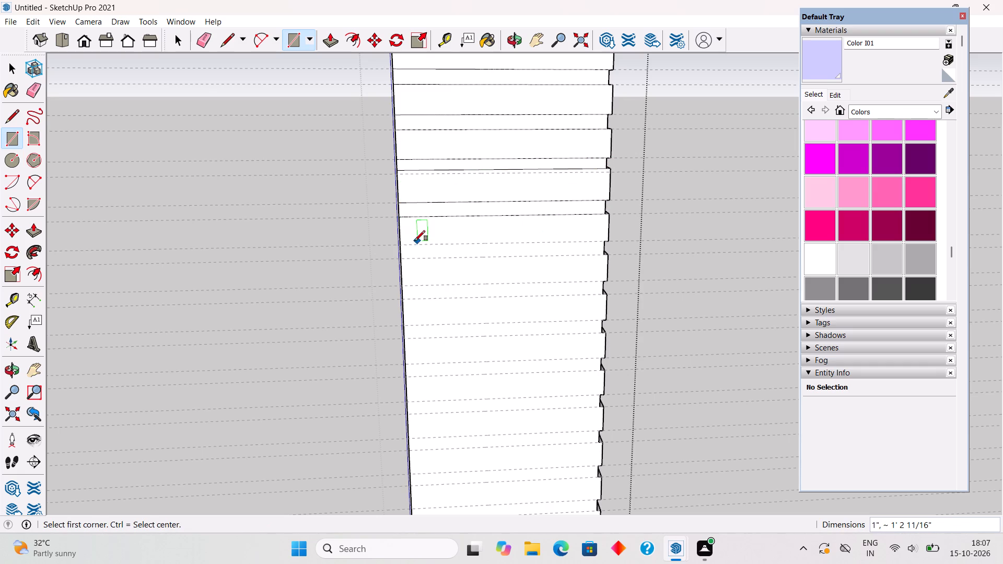
{"action": "left_click", "coordinate": [401, 245]}
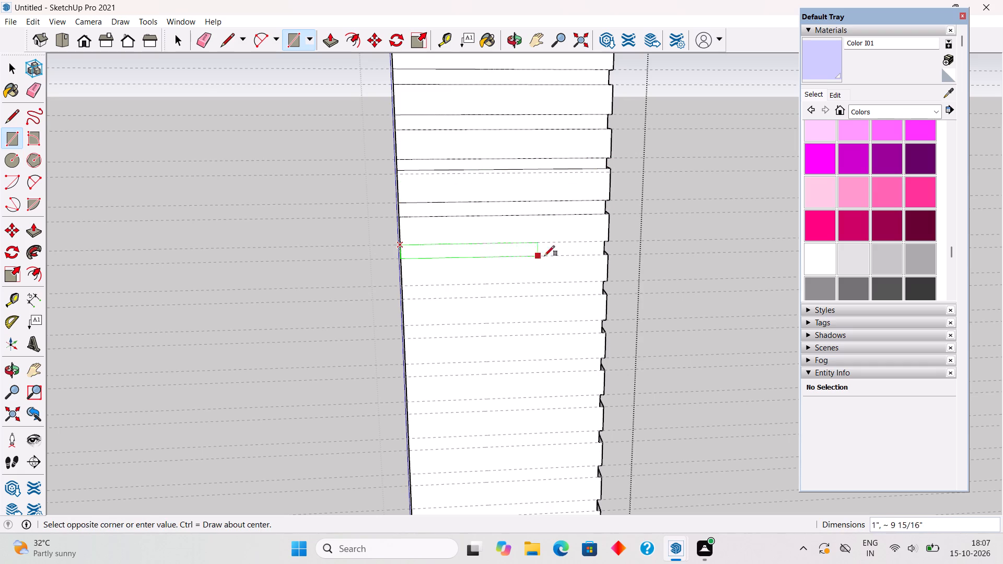
{"action": "left_click", "coordinate": [601, 256]}
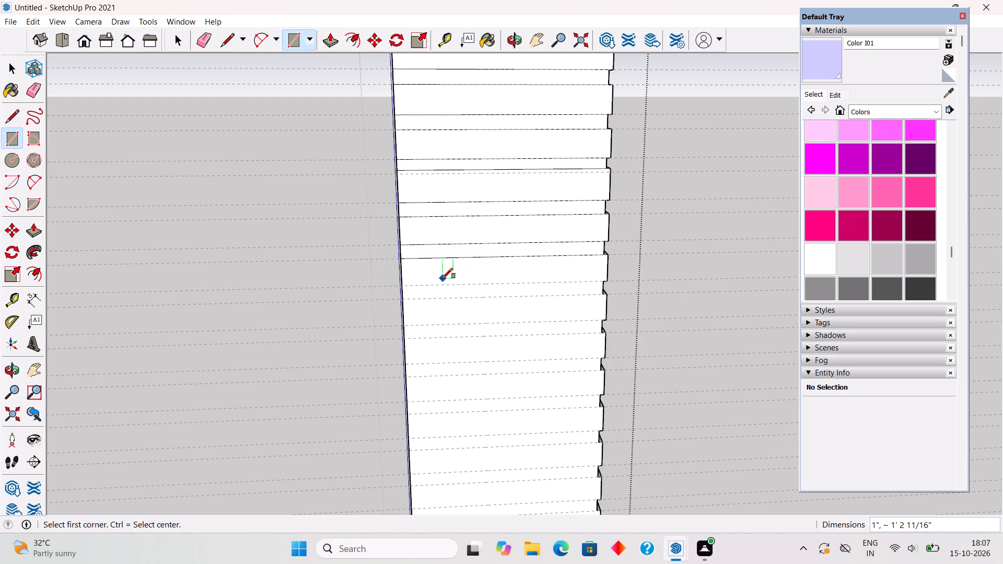
{"action": "left_click", "coordinate": [404, 288]}
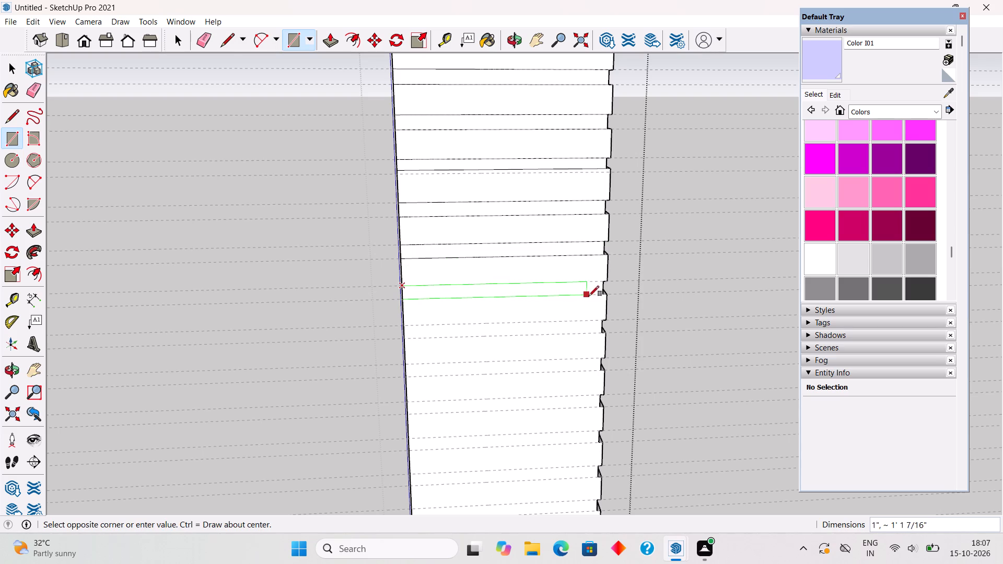
{"action": "scroll", "coordinate": [602, 296], "scroll_direction": "up", "scroll_amount": 9}
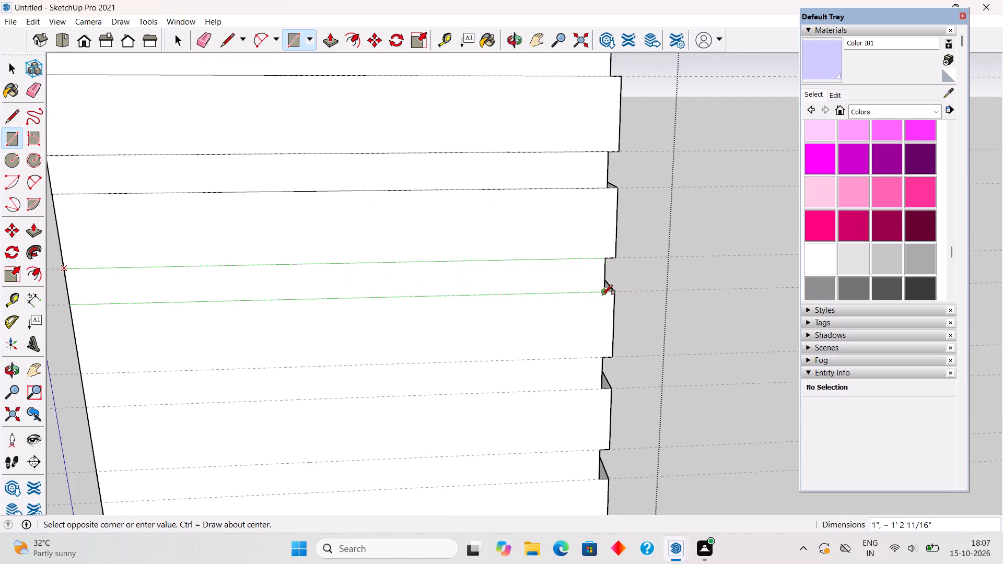
{"action": "left_click", "coordinate": [602, 295]}
{"action": "scroll", "coordinate": [602, 295], "scroll_direction": "down", "scroll_amount": 12}
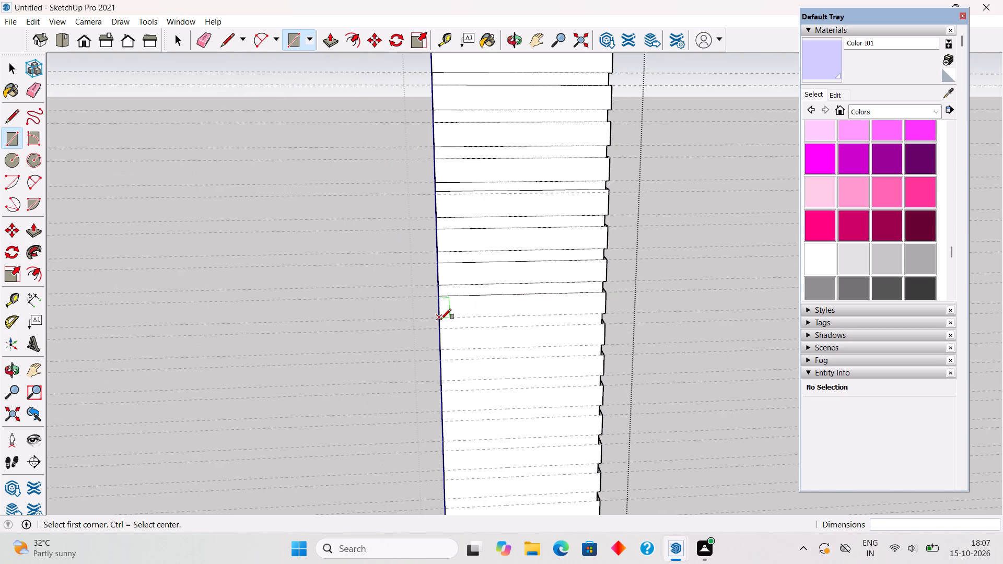
{"action": "left_click", "coordinate": [441, 319]}
{"action": "left_click", "coordinate": [603, 323]}
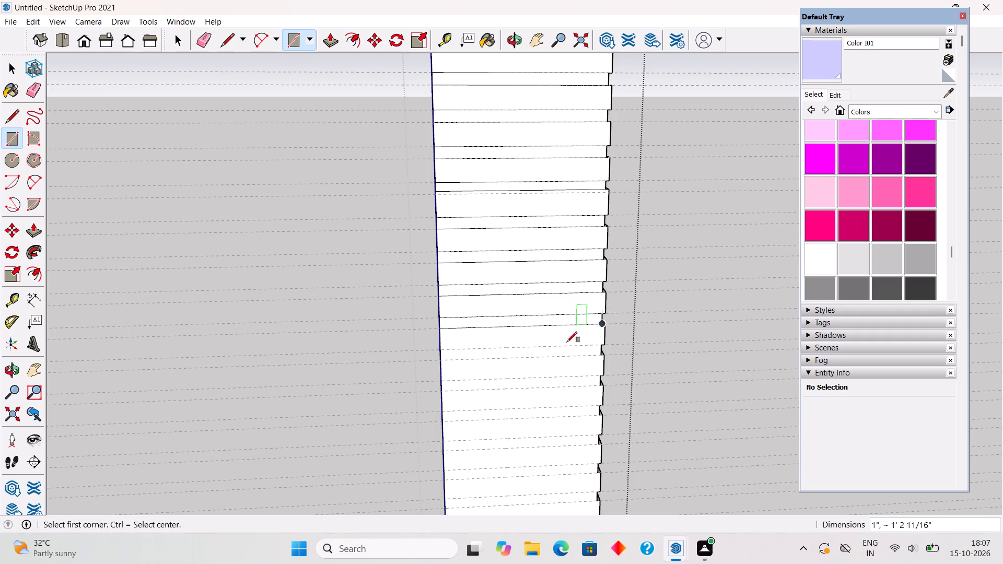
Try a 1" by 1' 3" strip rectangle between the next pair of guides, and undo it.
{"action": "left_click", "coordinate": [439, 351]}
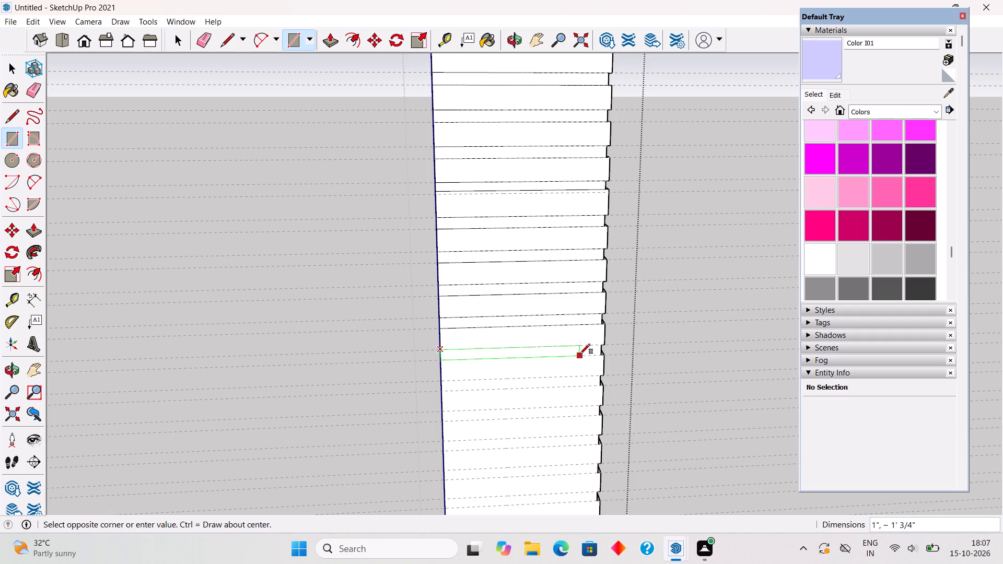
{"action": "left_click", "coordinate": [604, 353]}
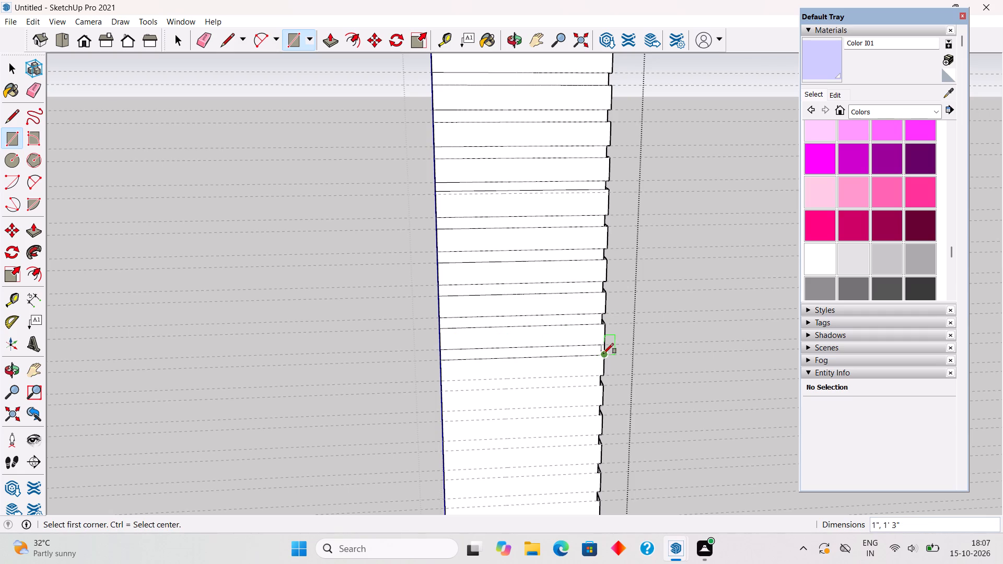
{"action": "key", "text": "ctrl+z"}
Draw three 1" strip rectangles, each about 1' 2 11/16" wide, between the paired guides directly below the last kept strip.
{"action": "scroll", "coordinate": [583, 262], "scroll_direction": "down", "scroll_amount": 5}
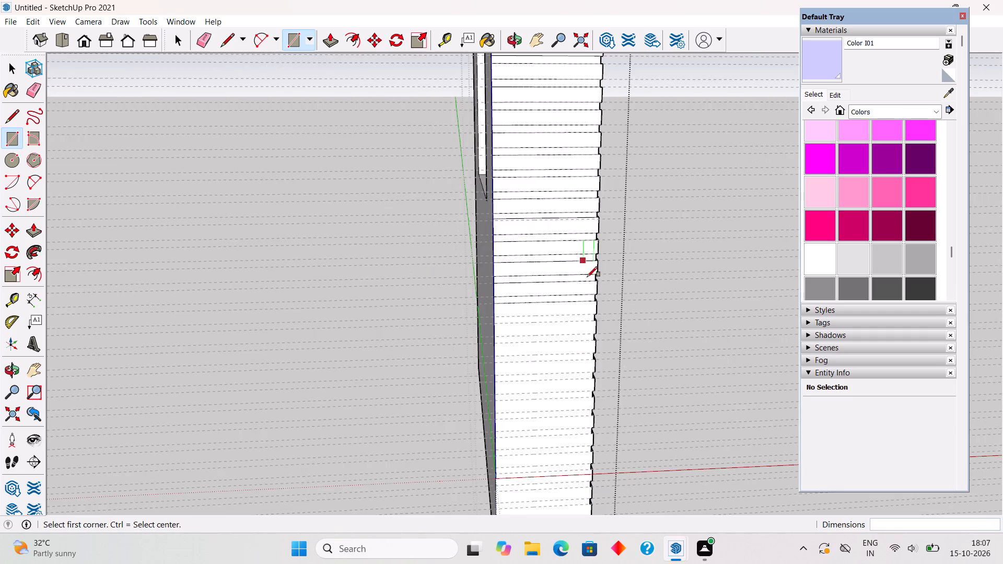
{"action": "scroll", "coordinate": [648, 492], "scroll_direction": "up", "scroll_amount": 8}
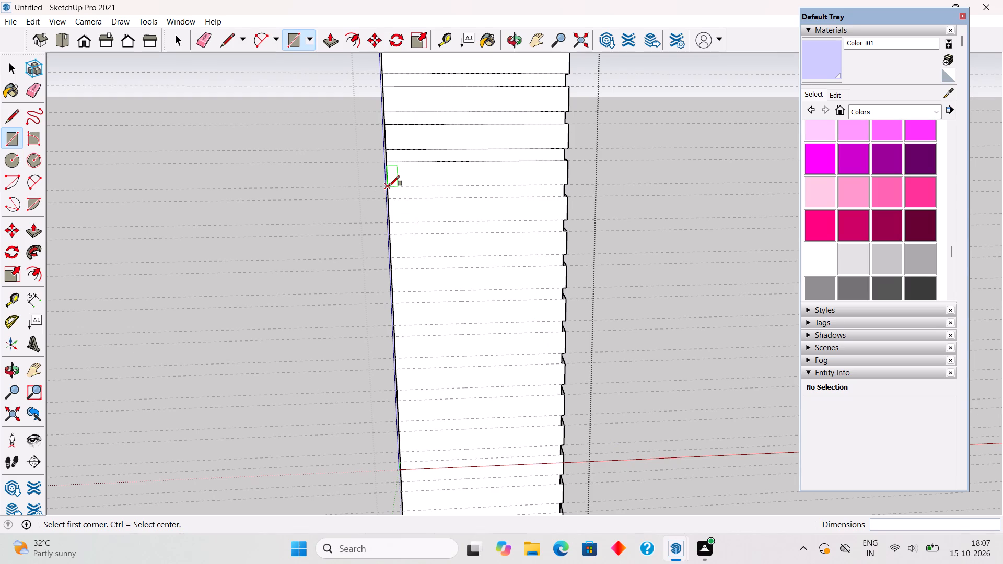
{"action": "left_click", "coordinate": [389, 185]}
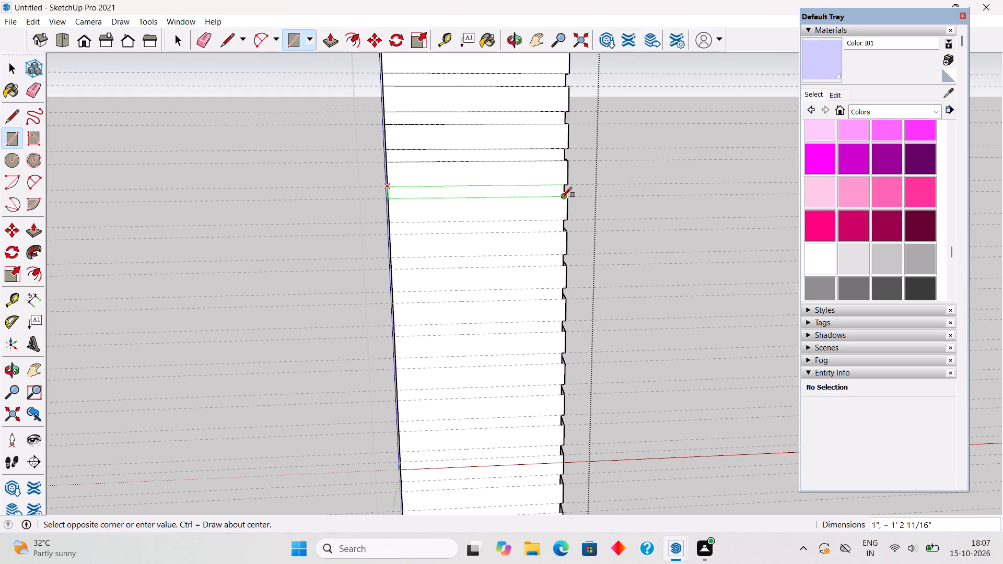
{"action": "left_click", "coordinate": [562, 197]}
{"action": "left_click", "coordinate": [391, 223]}
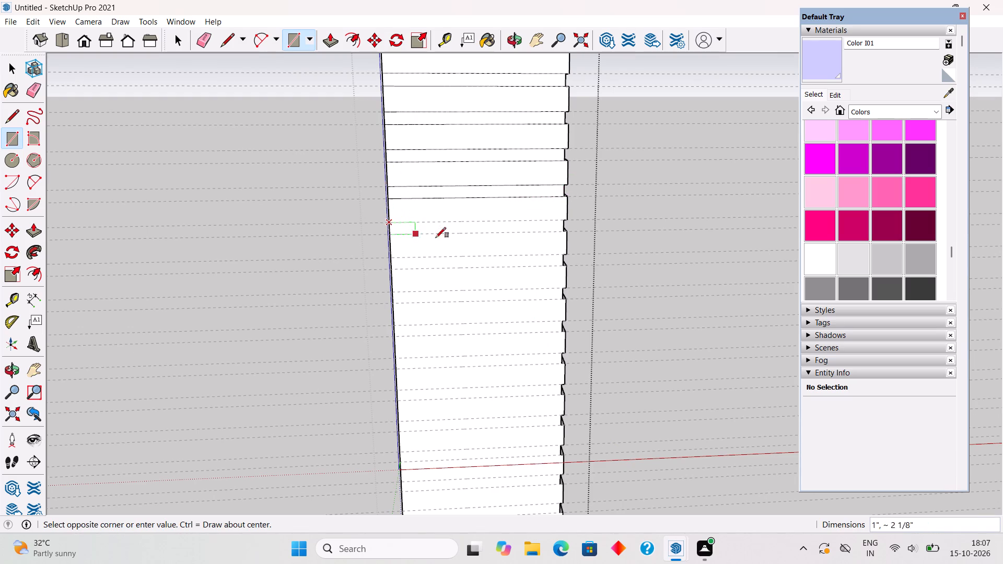
{"action": "left_click", "coordinate": [561, 233]}
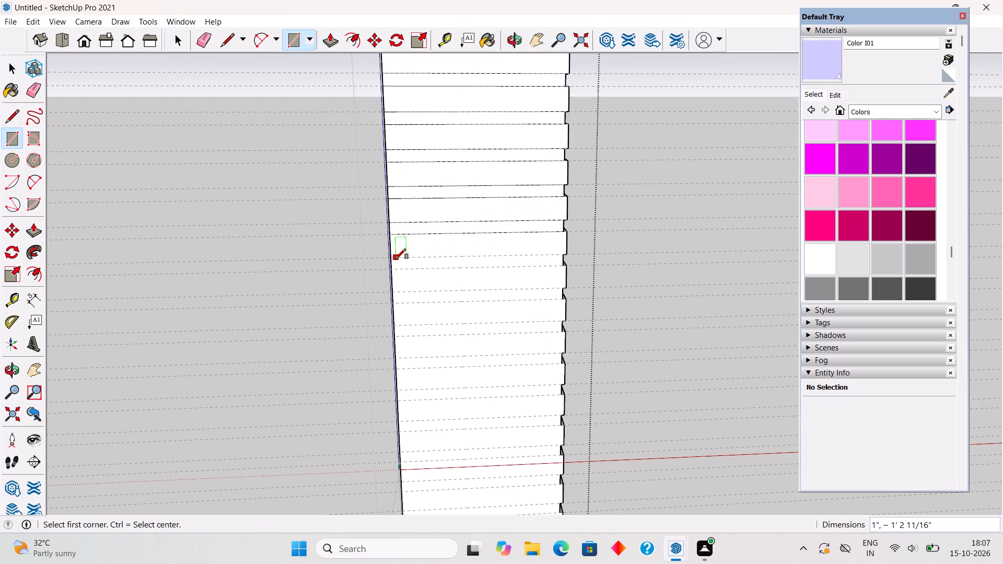
{"action": "left_click", "coordinate": [393, 259]}
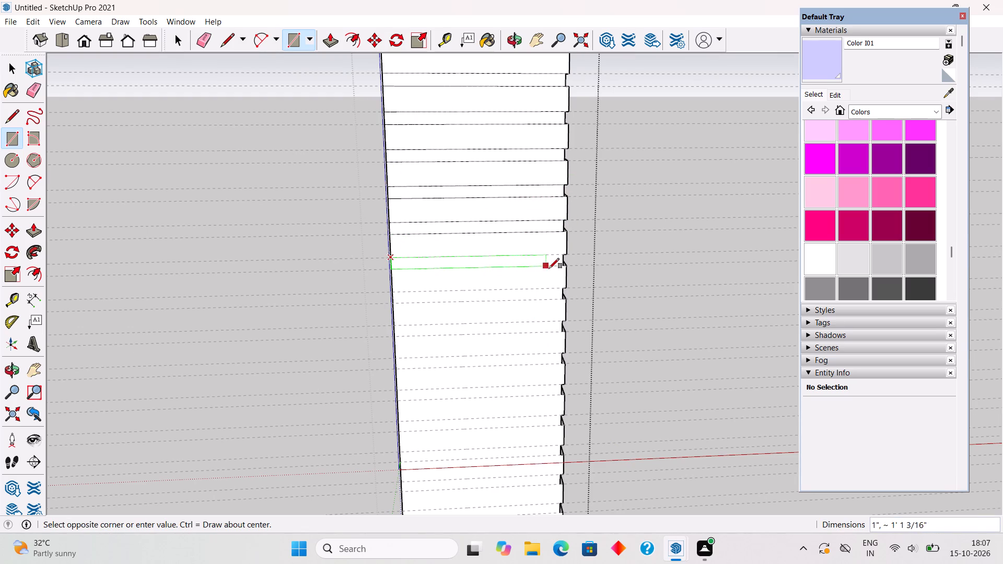
{"action": "left_click", "coordinate": [560, 269]}
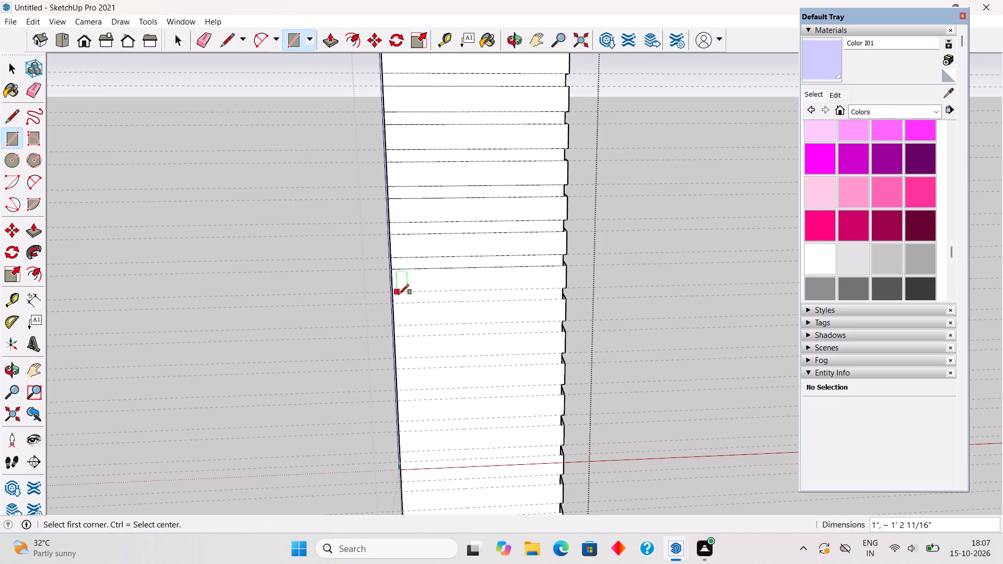
Draw three more 1" strip rectangles, each about 1' 2 11/16" wide, between the following guide pairs down the end face.
{"action": "left_click", "coordinate": [393, 292]}
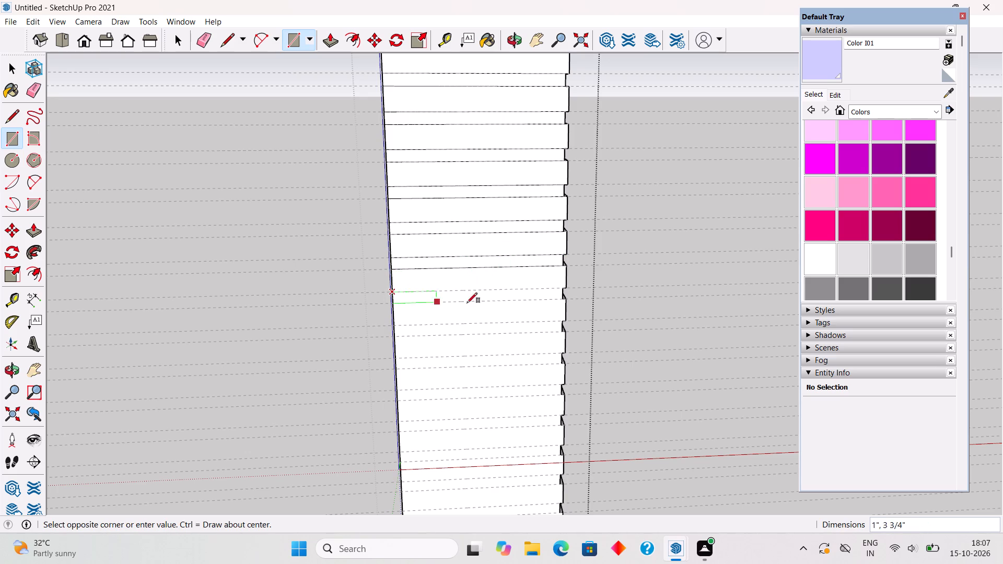
{"action": "left_click", "coordinate": [561, 301]}
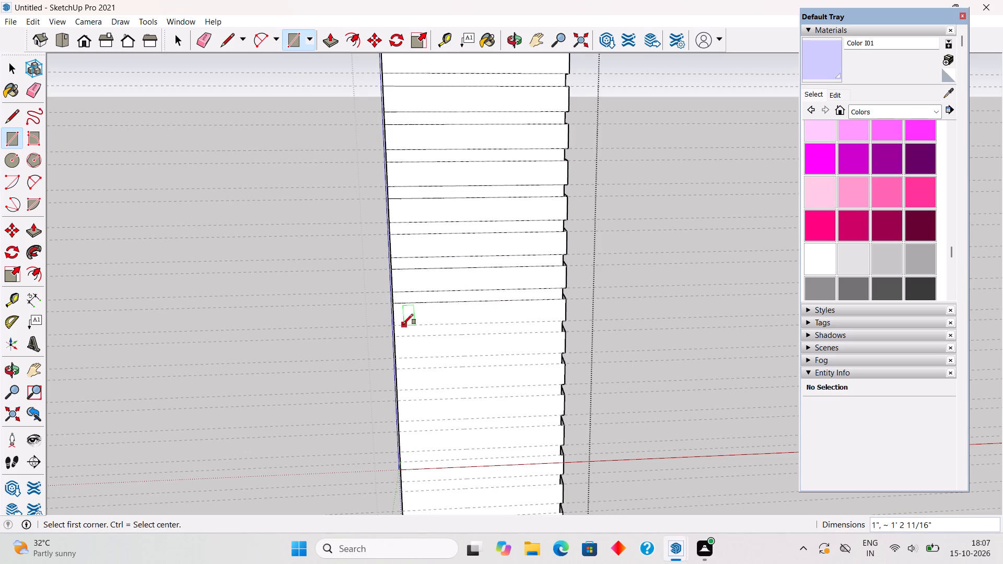
{"action": "left_click", "coordinate": [395, 328]}
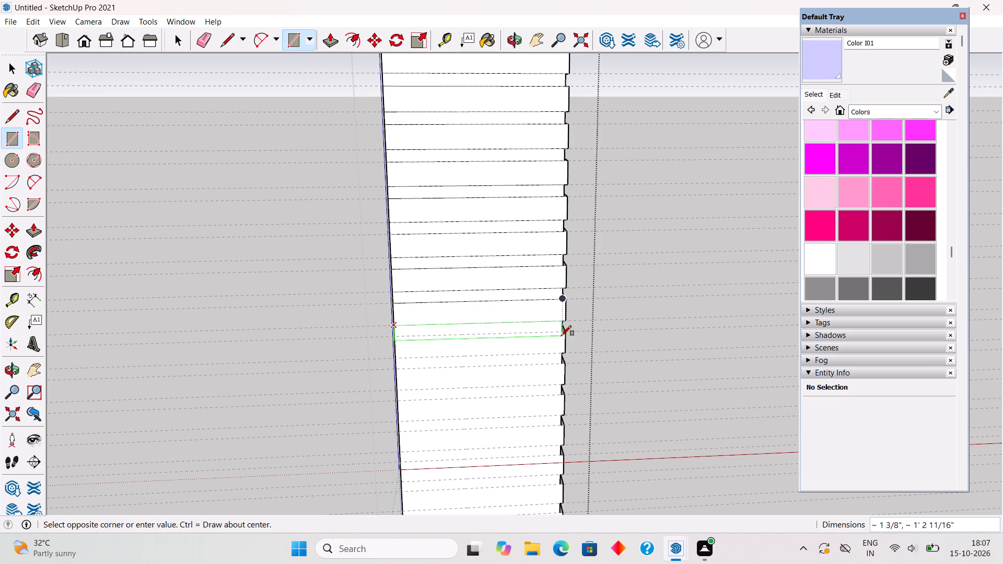
{"action": "left_click", "coordinate": [562, 332]}
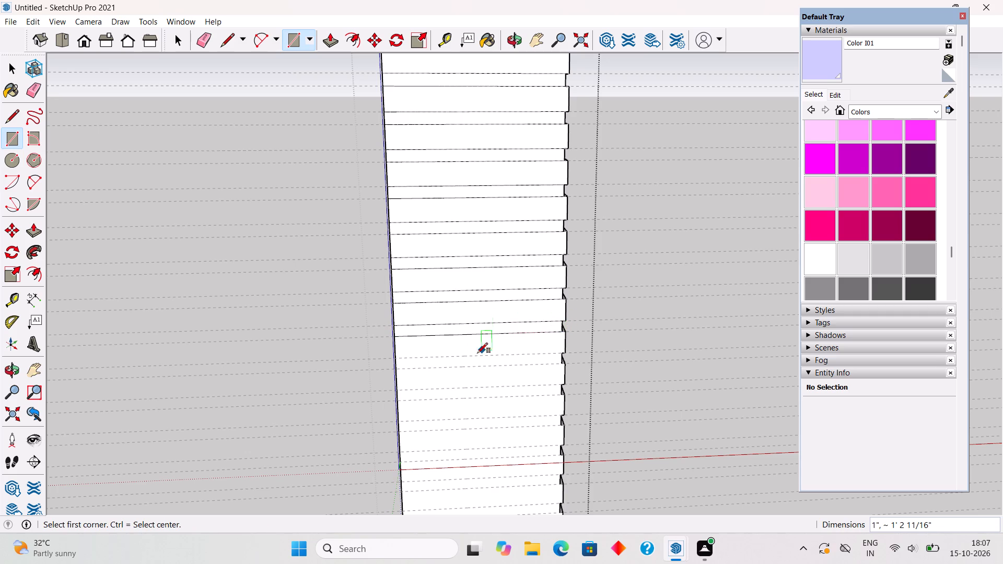
{"action": "left_click", "coordinate": [396, 357]}
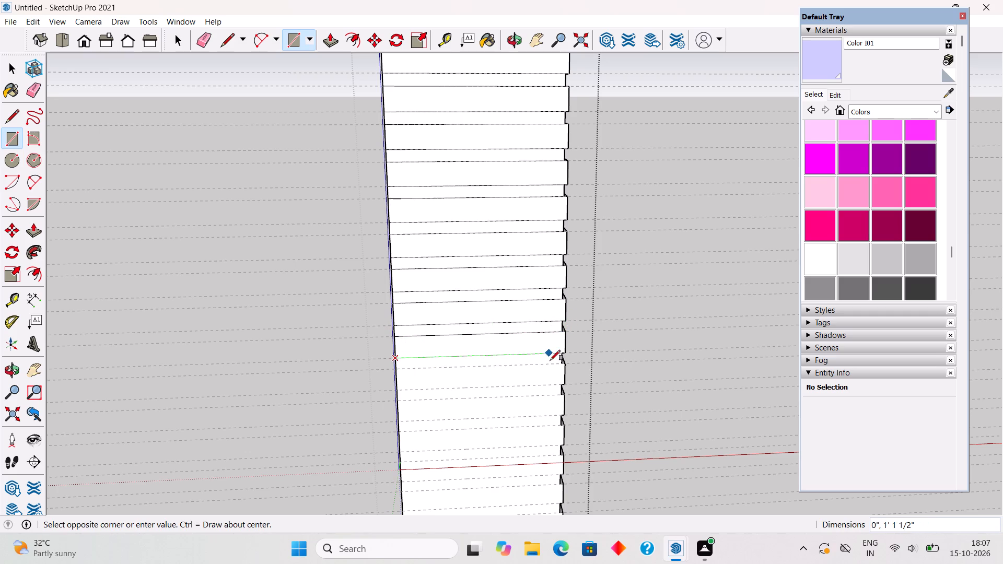
{"action": "left_click", "coordinate": [559, 365]}
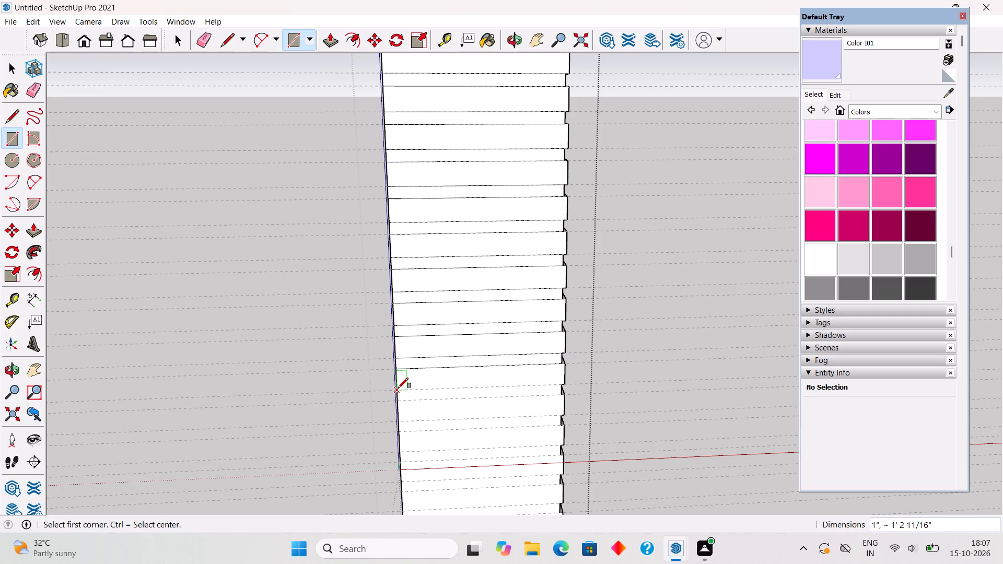
Draw three more 1" strip rectangles, each about 1' 2 11/16" wide, between the next guide pairs down the end face.
{"action": "left_click", "coordinate": [398, 388]}
{"action": "left_click", "coordinate": [561, 395]}
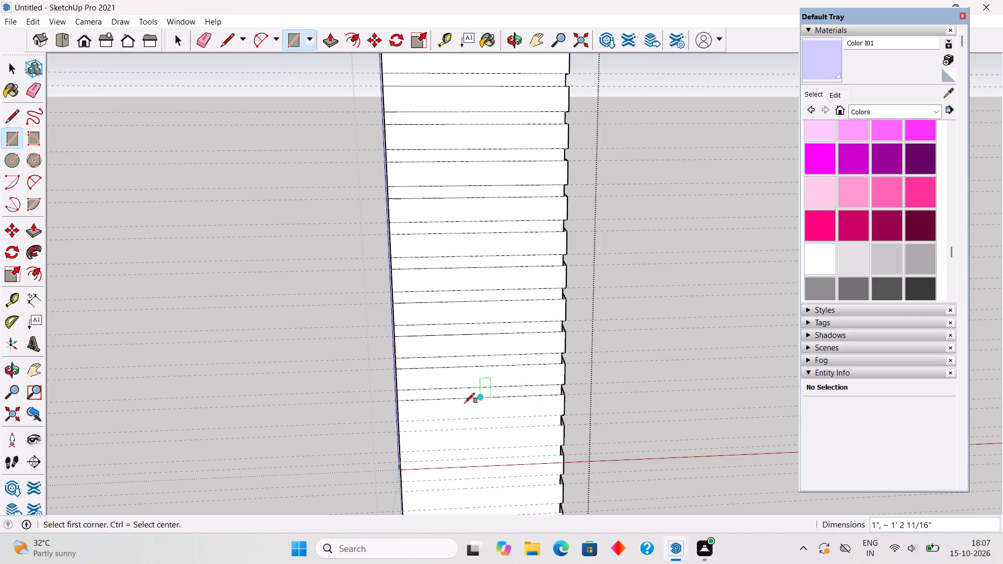
{"action": "left_click", "coordinate": [398, 421]}
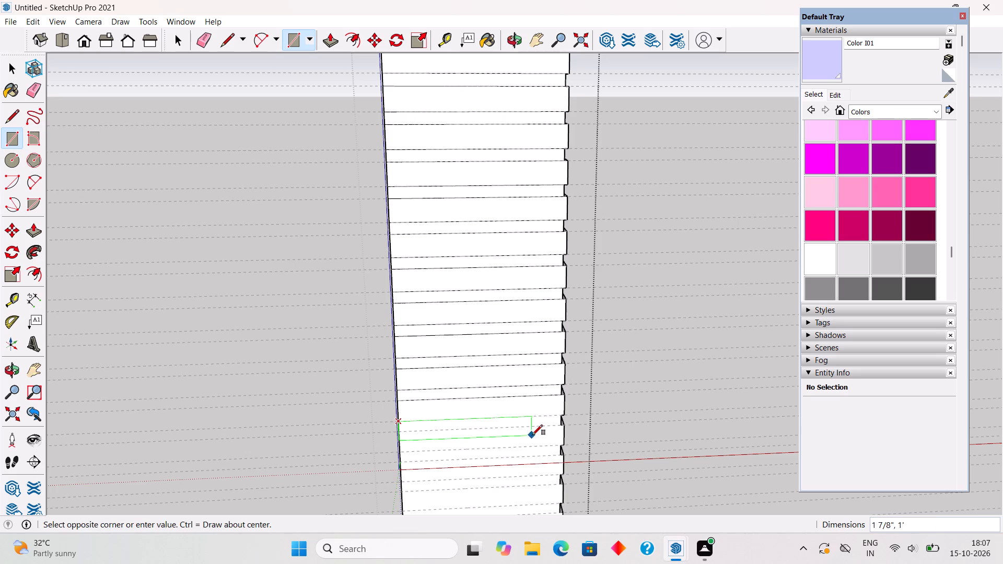
{"action": "left_click", "coordinate": [562, 427]}
{"action": "scroll", "coordinate": [575, 225], "scroll_direction": "down", "scroll_amount": 4}
{"action": "scroll", "coordinate": [575, 225], "scroll_direction": "up", "scroll_amount": 1}
{"action": "scroll", "coordinate": [575, 225], "scroll_direction": "down", "scroll_amount": 5}
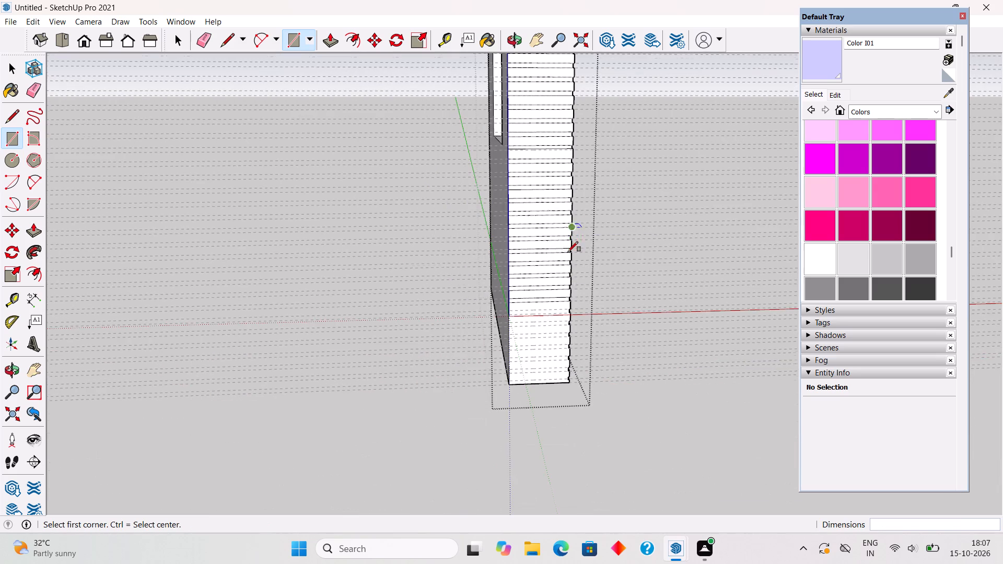
{"action": "scroll", "coordinate": [576, 415], "scroll_direction": "up", "scroll_amount": 9}
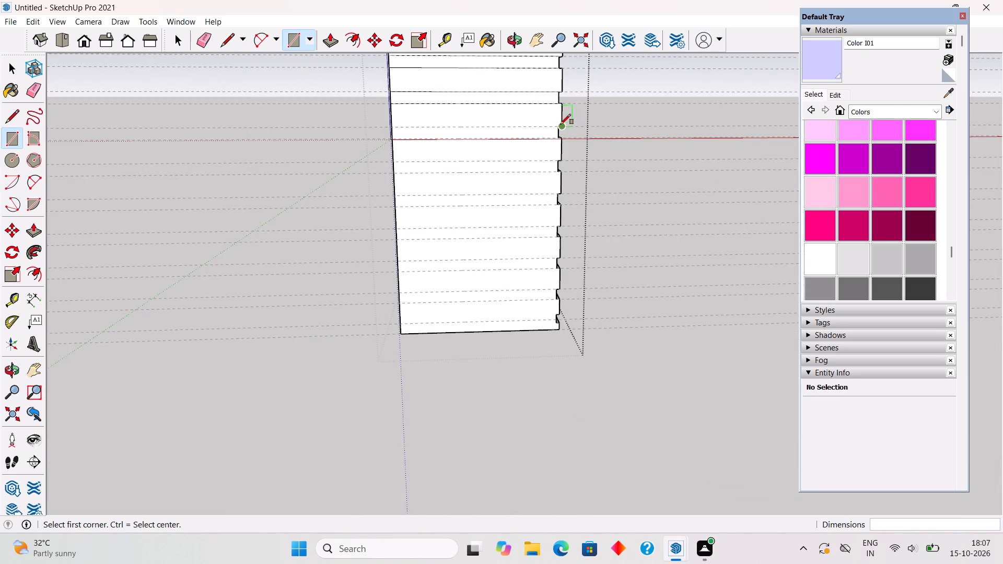
{"action": "scroll", "coordinate": [561, 112], "scroll_direction": "up", "scroll_amount": 3}
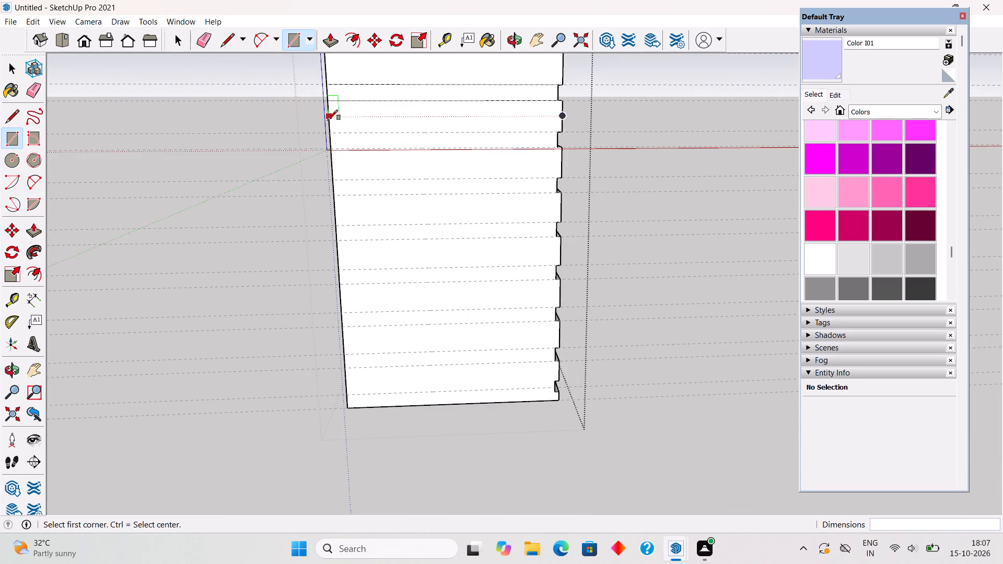
{"action": "left_click", "coordinate": [330, 133]}
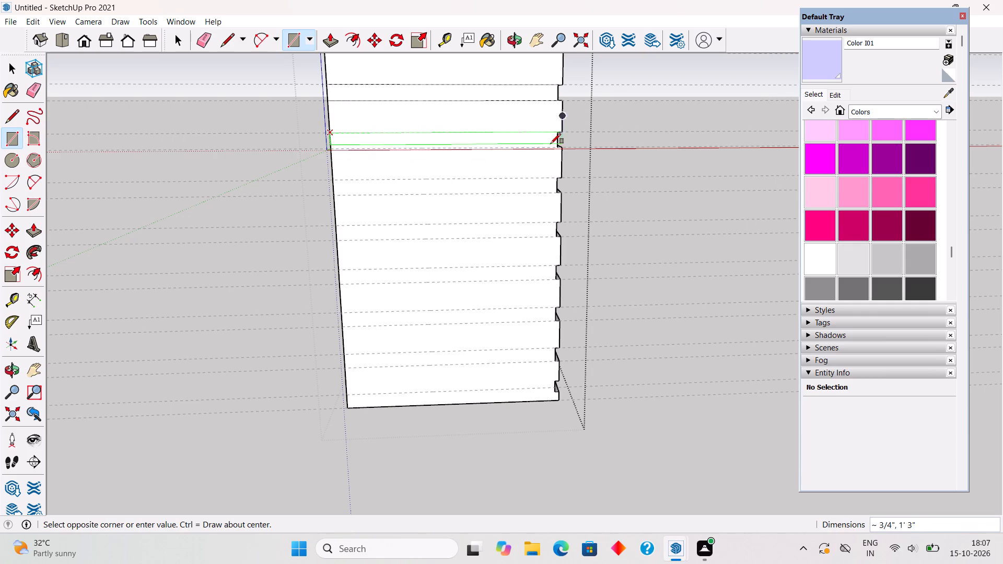
{"action": "scroll", "coordinate": [556, 144], "scroll_direction": "up", "scroll_amount": 3}
{"action": "left_click", "coordinate": [558, 146]}
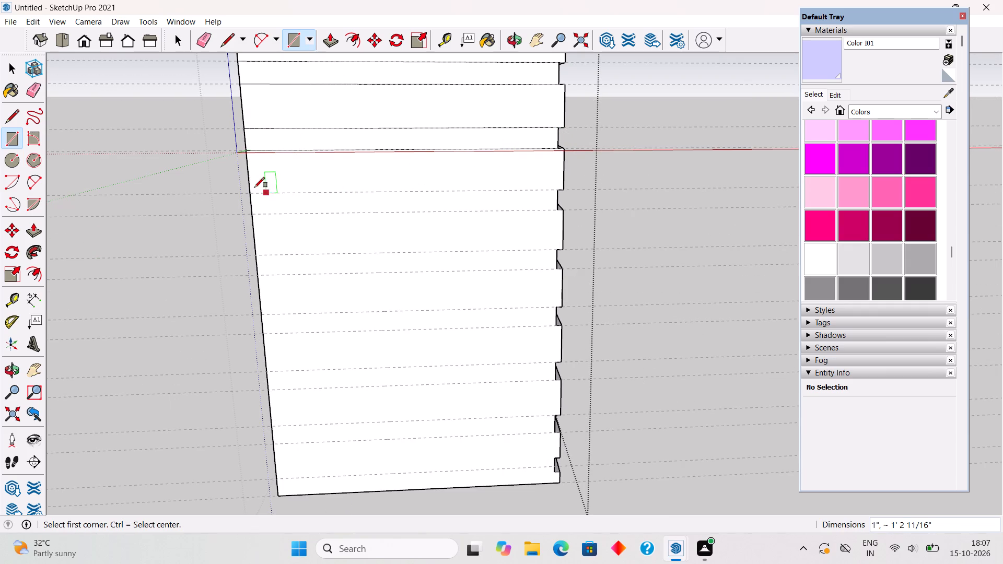
Draw five 1" strip rectangles, each about 1' 2 11/16" wide, between the remaining paired guides above the wall's base.
{"action": "left_click", "coordinate": [252, 191]}
{"action": "left_click", "coordinate": [555, 210]}
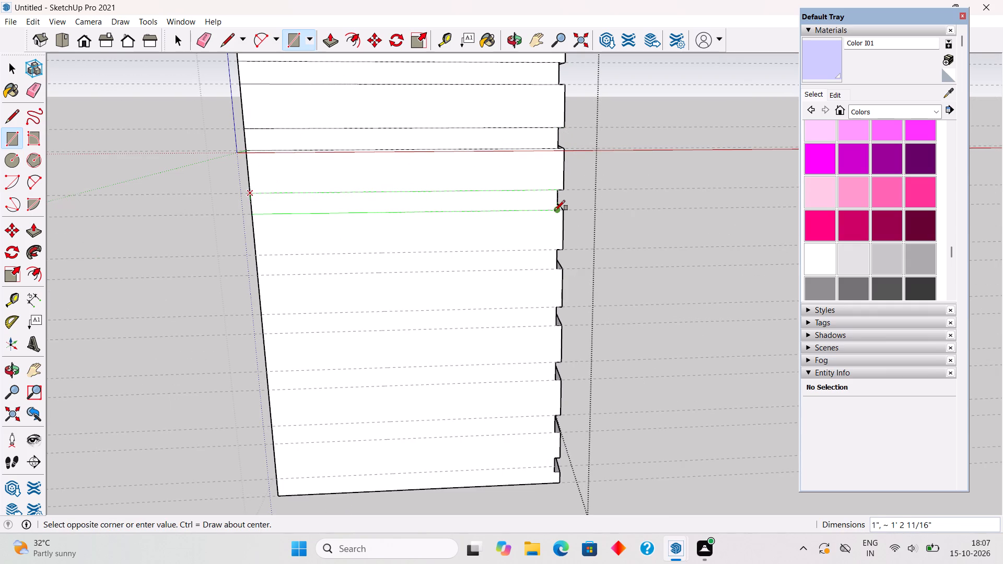
{"action": "left_click", "coordinate": [254, 258]}
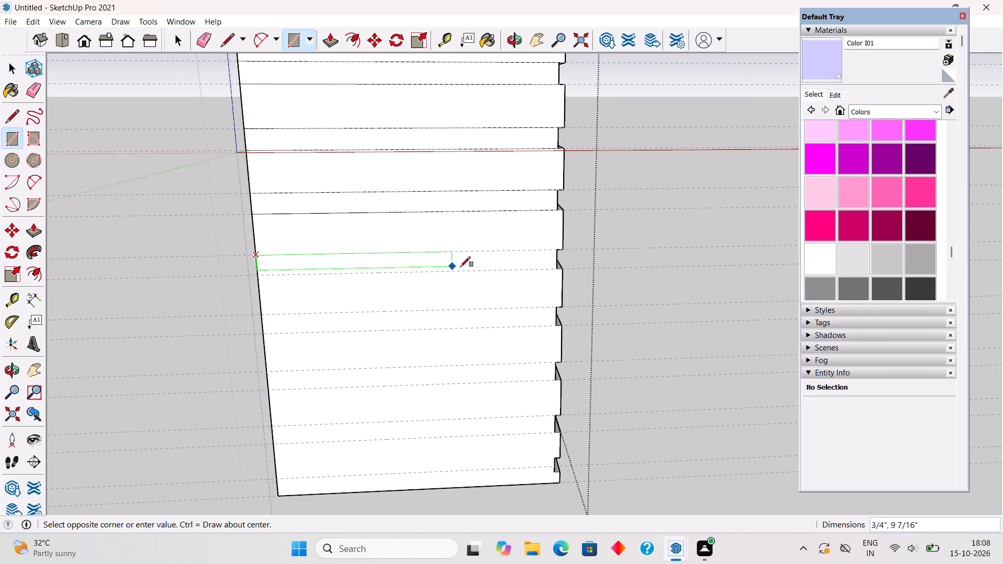
{"action": "left_click", "coordinate": [553, 270]}
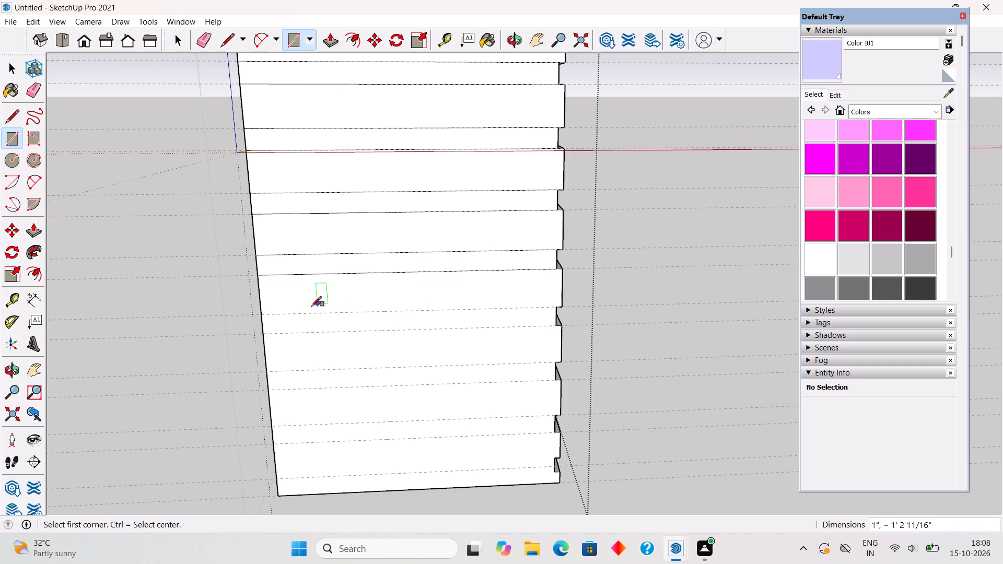
{"action": "left_click", "coordinate": [263, 312]}
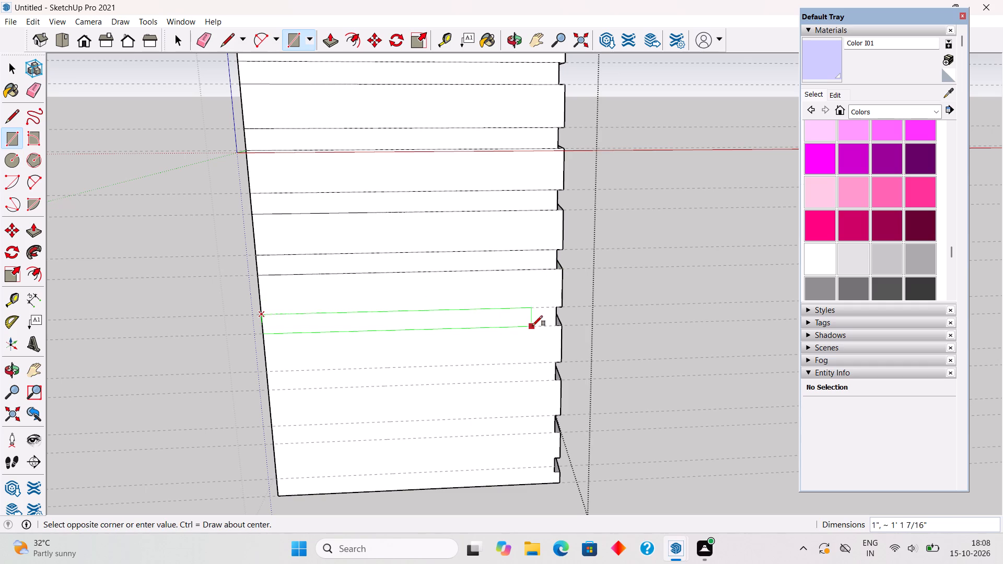
{"action": "left_click", "coordinate": [553, 325]}
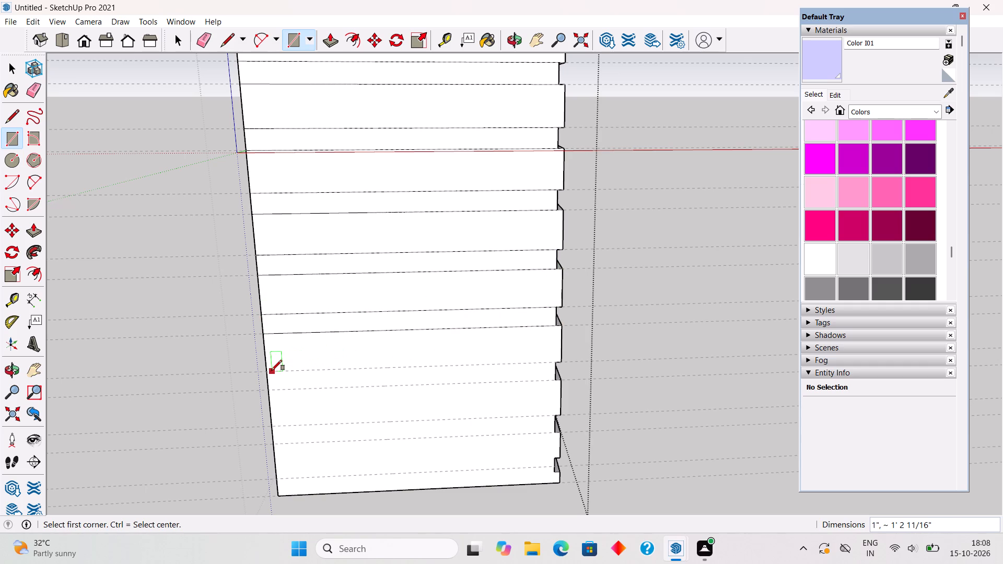
{"action": "left_click", "coordinate": [263, 370]}
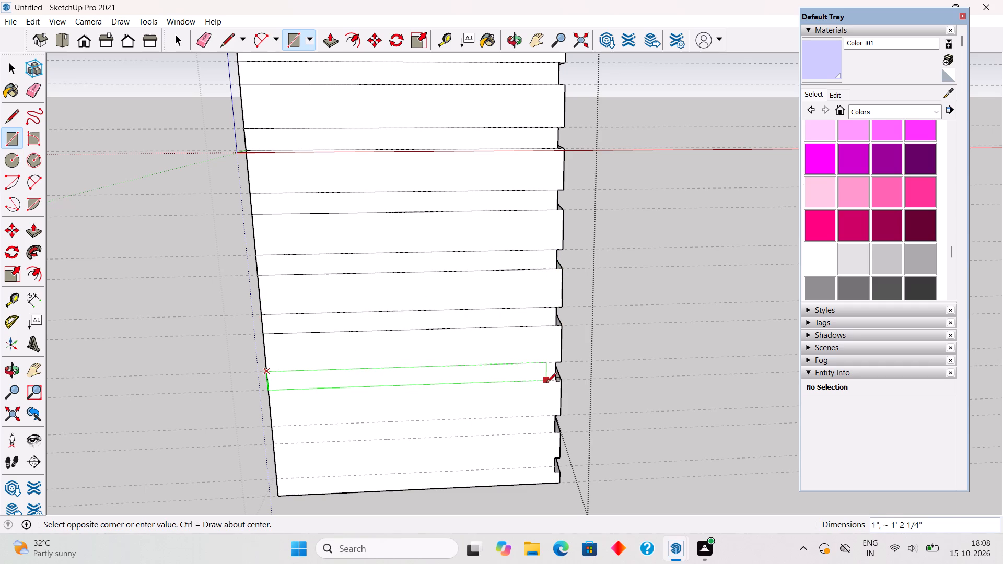
{"action": "left_click", "coordinate": [555, 381]}
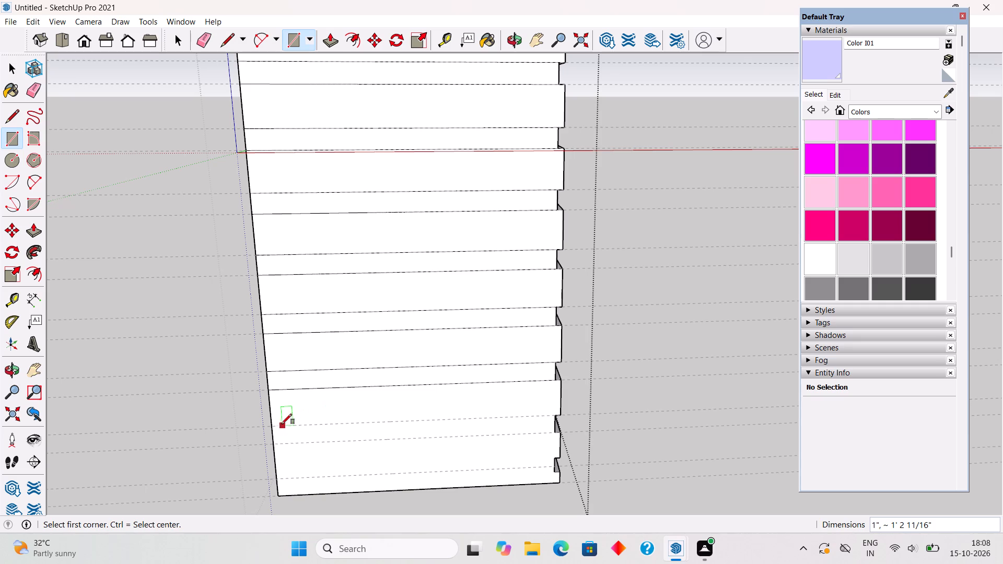
{"action": "left_click", "coordinate": [271, 425]}
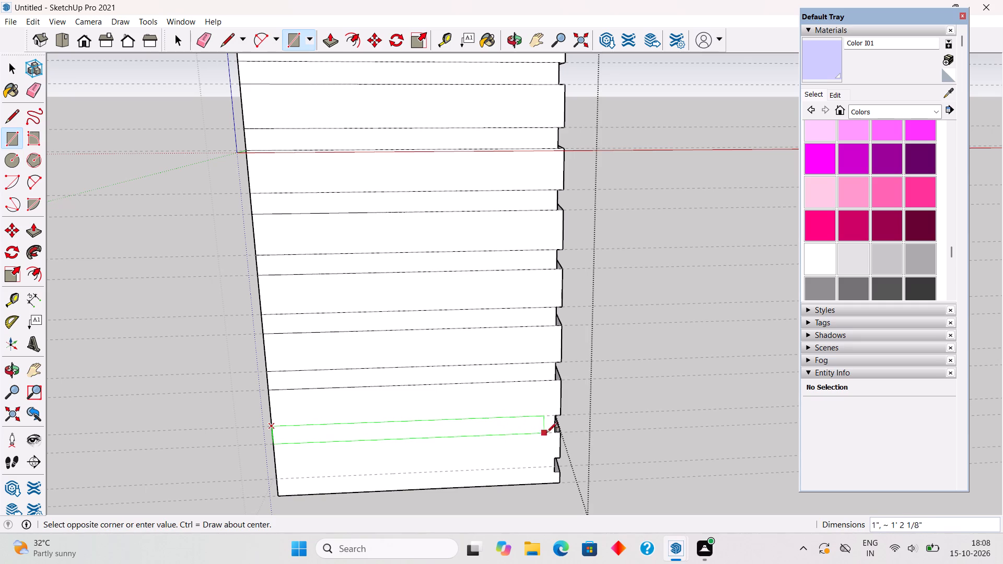
{"action": "left_click", "coordinate": [552, 433]}
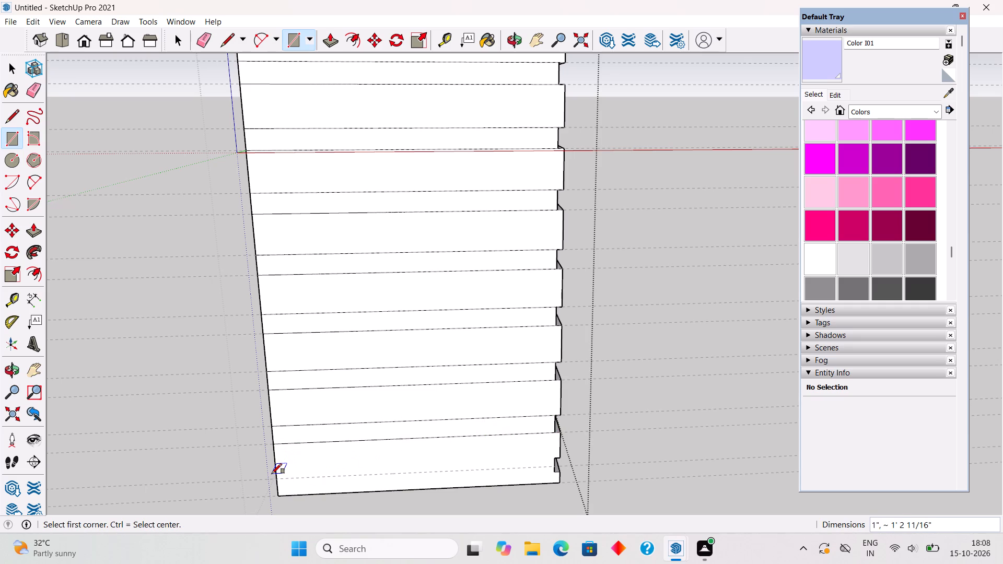
Draw the lowest strip rectangle, about 13/16" by 1' 2 11/16", at the last notch just above the end face's bottom edge.
{"action": "scroll", "coordinate": [558, 476], "scroll_direction": "up", "scroll_amount": 3}
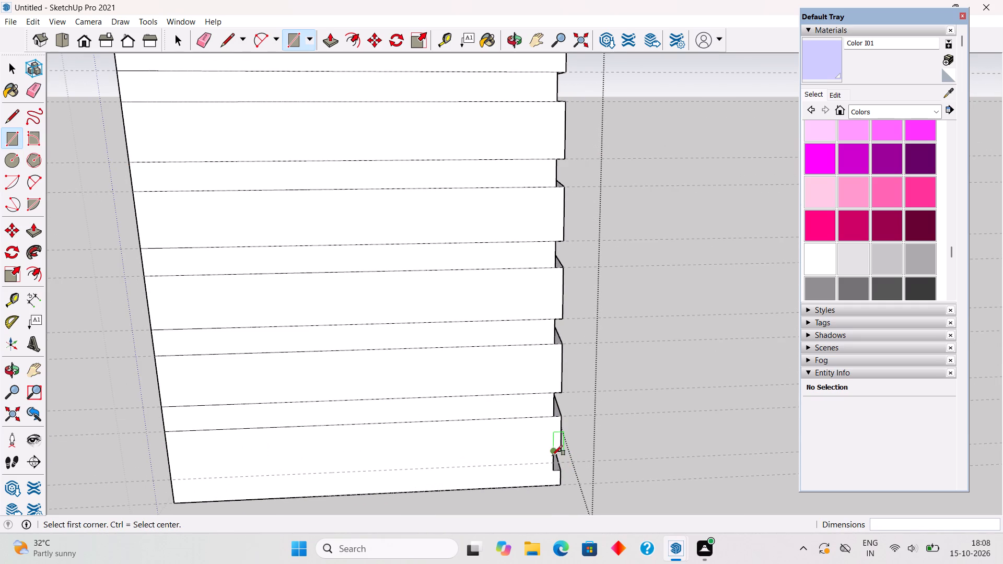
{"action": "left_click", "coordinate": [555, 454]}
{"action": "scroll", "coordinate": [201, 477], "scroll_direction": "up", "scroll_amount": 1}
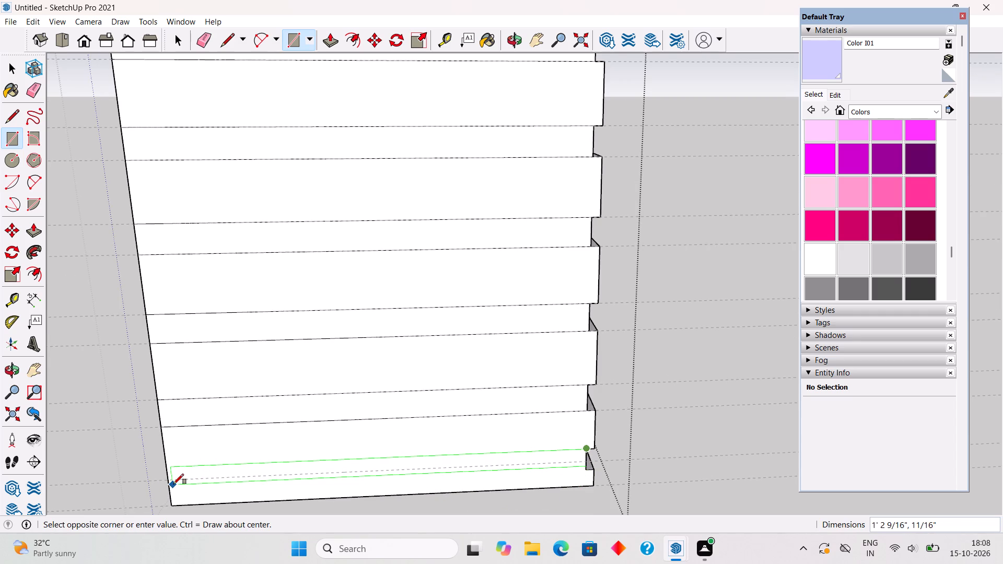
{"action": "left_click", "coordinate": [173, 488]}
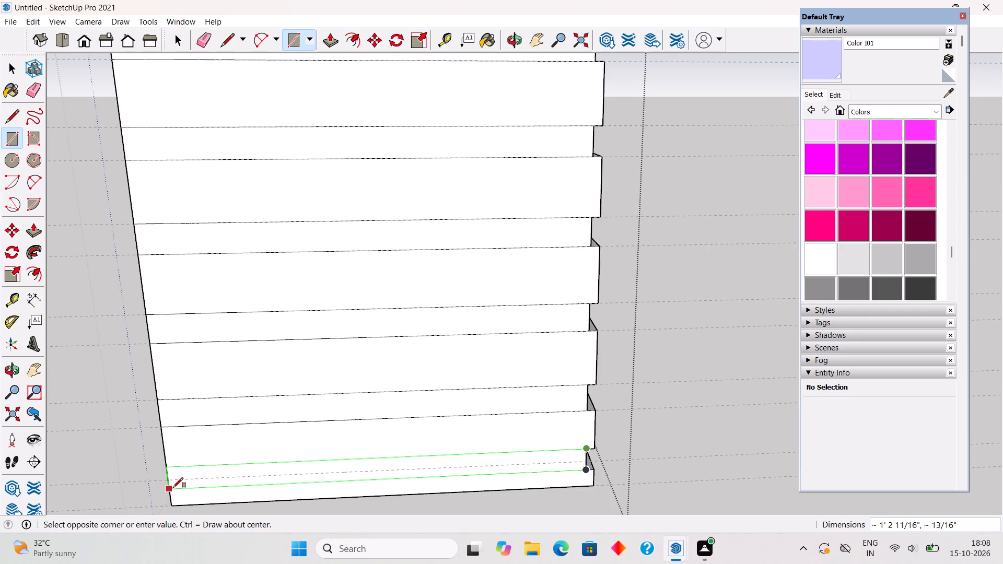
{"action": "scroll", "coordinate": [173, 488], "scroll_direction": "down", "scroll_amount": 3}
{"action": "key", "text": "space"}
Push the lowest strip on the end face inward by 0.3" to form a groove.
{"action": "middle_click_drag", "start_coordinate": [244, 468], "coordinate": [271, 461]}
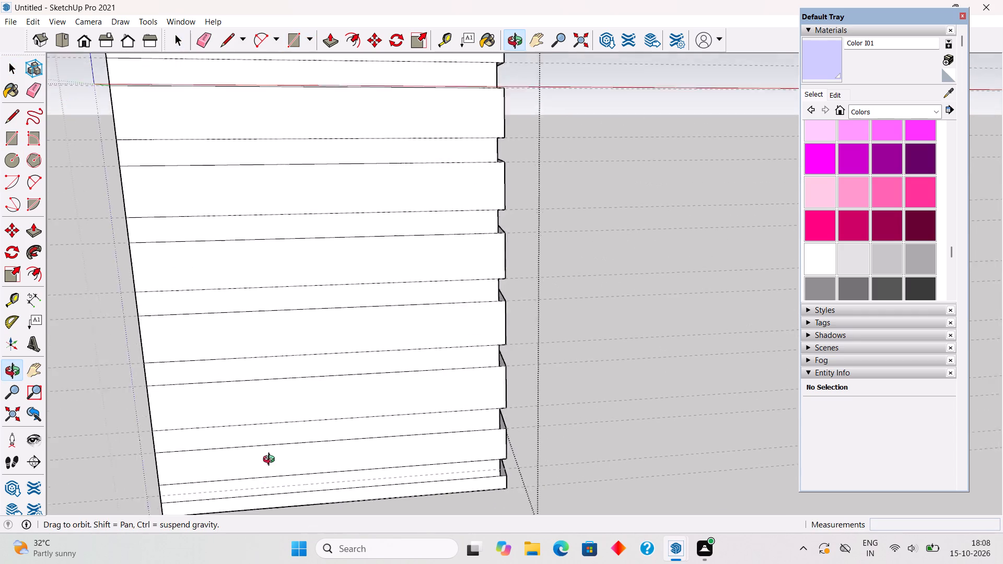
{"action": "middle_click_drag", "start_coordinate": [271, 461], "coordinate": [320, 441]}
{"action": "scroll", "coordinate": [318, 434], "scroll_direction": "down", "scroll_amount": 3}
{"action": "scroll", "coordinate": [295, 398], "scroll_direction": "down", "scroll_amount": 5}
{"action": "middle_click_drag", "start_coordinate": [188, 466], "coordinate": [243, 454]}
{"action": "scroll", "coordinate": [376, 478], "scroll_direction": "up", "scroll_amount": 4}
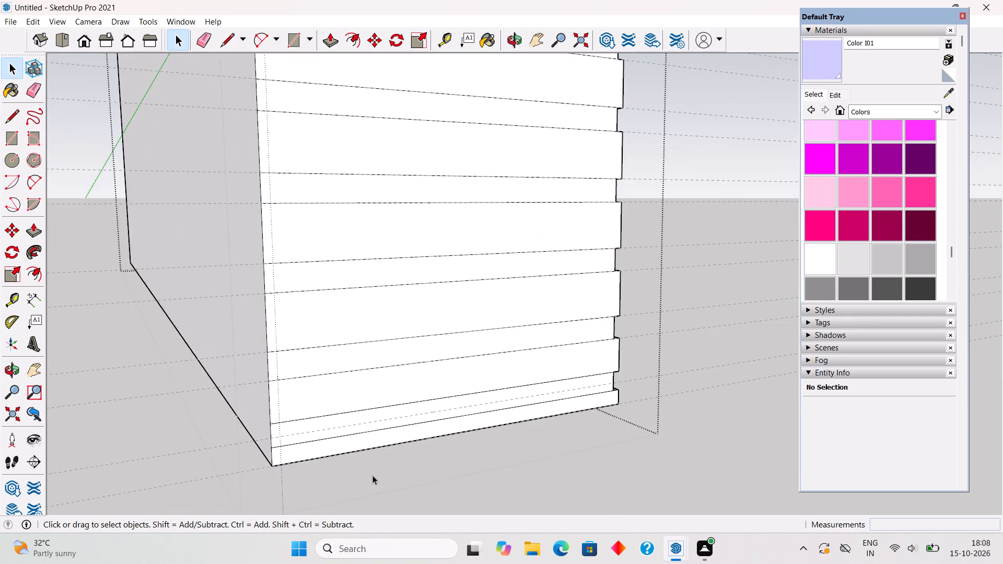
{"action": "scroll", "coordinate": [318, 439], "scroll_direction": "up", "scroll_amount": 2}
{"action": "left_click", "coordinate": [310, 432]}
{"action": "key", "text": "p"}
{"action": "left_click", "coordinate": [310, 432]}
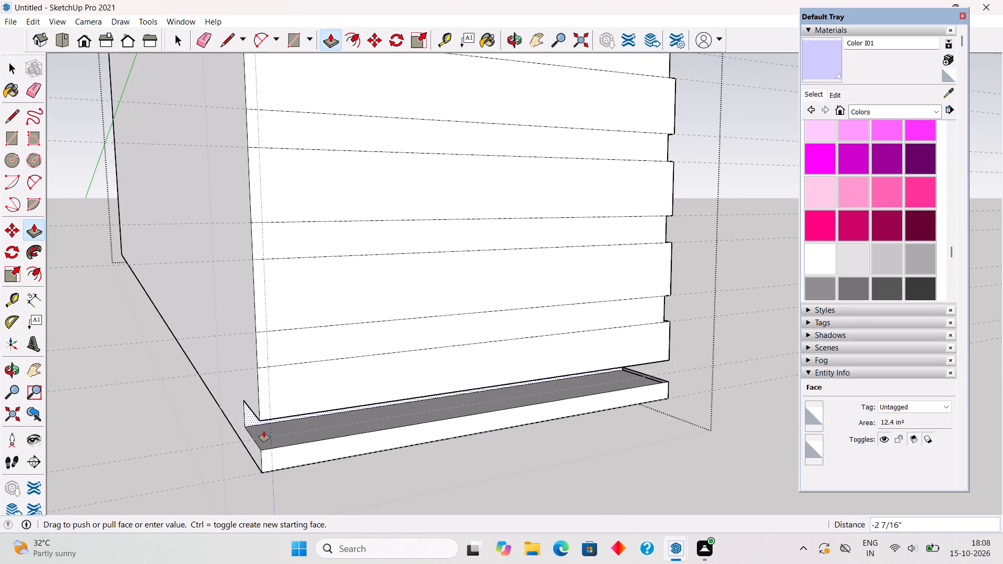
{"action": "type", "text": ".3\""}
{"action": "key", "text": "Return"}
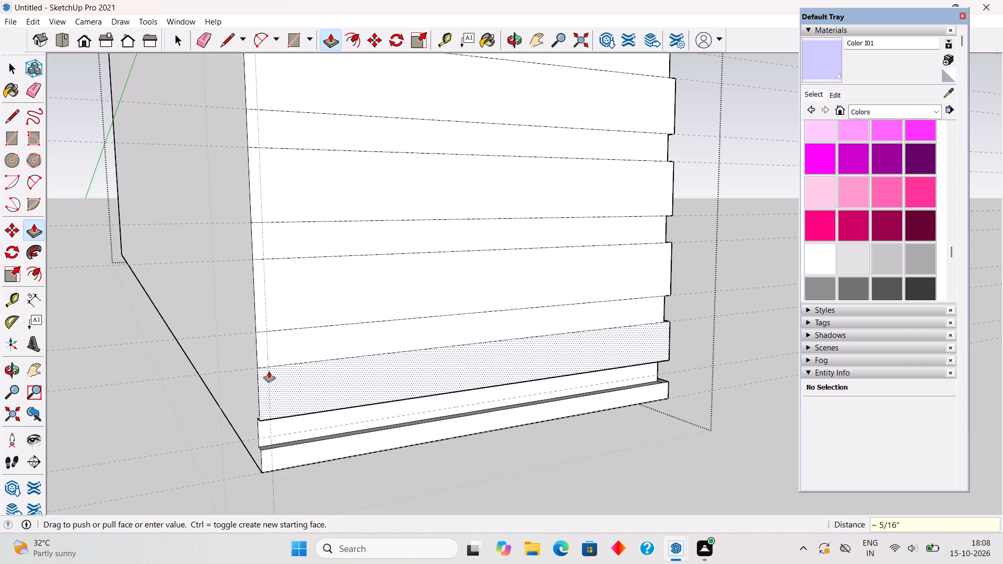
Push the three strips directly above the lowest groove inward by the same 0.3".
{"action": "double_click", "coordinate": [280, 344]}
{"action": "double_click", "coordinate": [266, 241]}
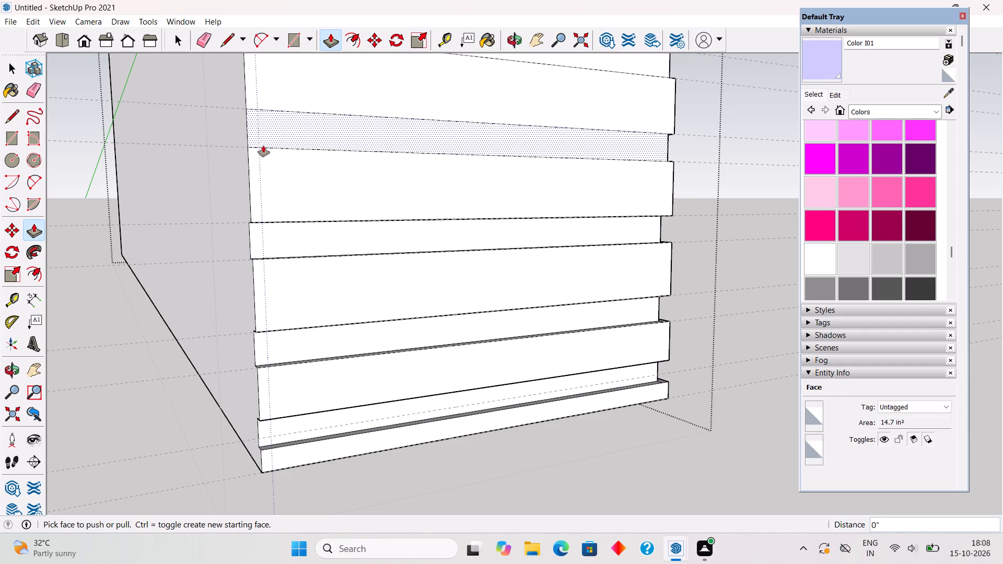
{"action": "double_click", "coordinate": [265, 142]}
Push the three topmost strips at the upper end of the end face inward by the same 0.3".
{"action": "scroll", "coordinate": [265, 159], "scroll_direction": "down", "scroll_amount": 13}
{"action": "scroll", "coordinate": [264, 211], "scroll_direction": "down", "scroll_amount": 9}
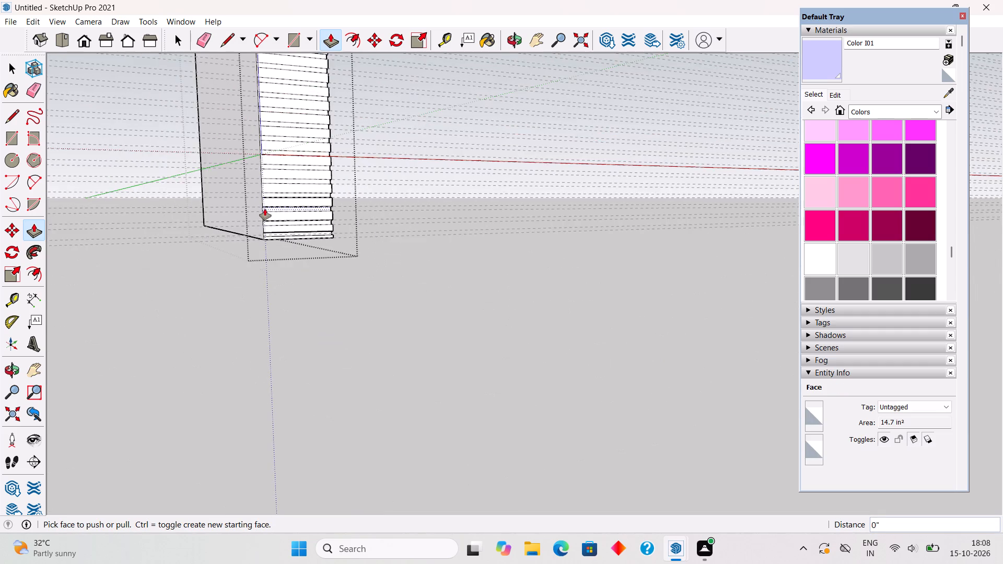
{"action": "scroll", "coordinate": [265, 209], "scroll_direction": "down", "scroll_amount": 20}
{"action": "scroll", "coordinate": [265, 209], "scroll_direction": "down", "scroll_amount": 5}
{"action": "scroll", "coordinate": [281, 83], "scroll_direction": "up", "scroll_amount": 7}
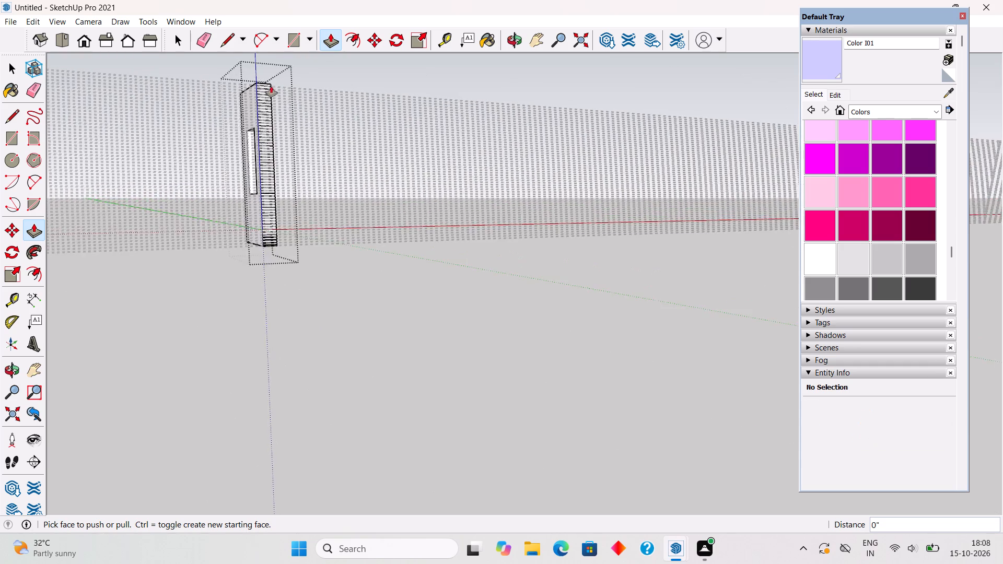
{"action": "scroll", "coordinate": [271, 86], "scroll_direction": "up", "scroll_amount": 10}
{"action": "scroll", "coordinate": [249, 99], "scroll_direction": "down", "scroll_amount": 2}
{"action": "scroll", "coordinate": [257, 88], "scroll_direction": "up", "scroll_amount": 3}
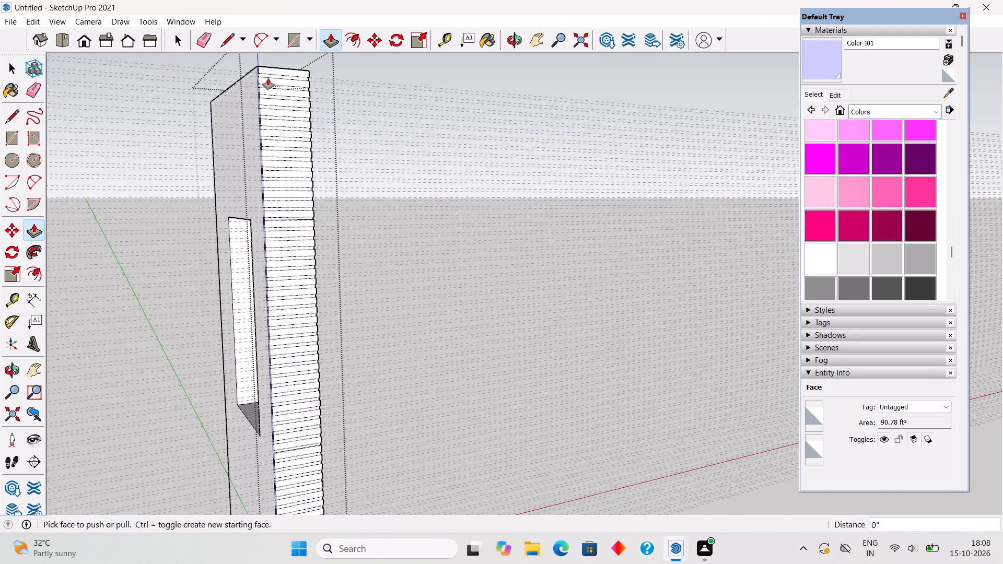
{"action": "scroll", "coordinate": [268, 78], "scroll_direction": "up", "scroll_amount": 4}
{"action": "double_click", "coordinate": [271, 74]}
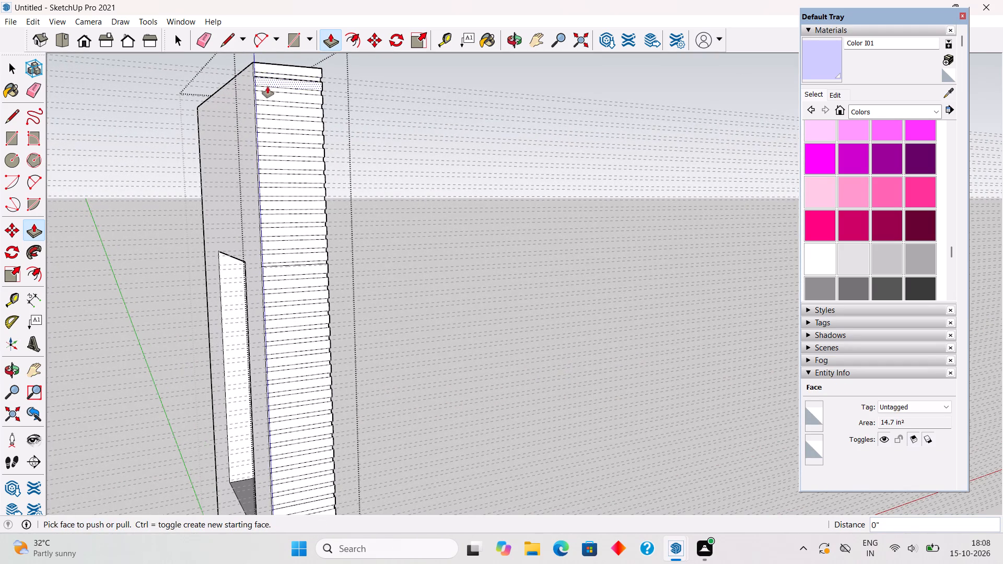
{"action": "double_click", "coordinate": [267, 88]}
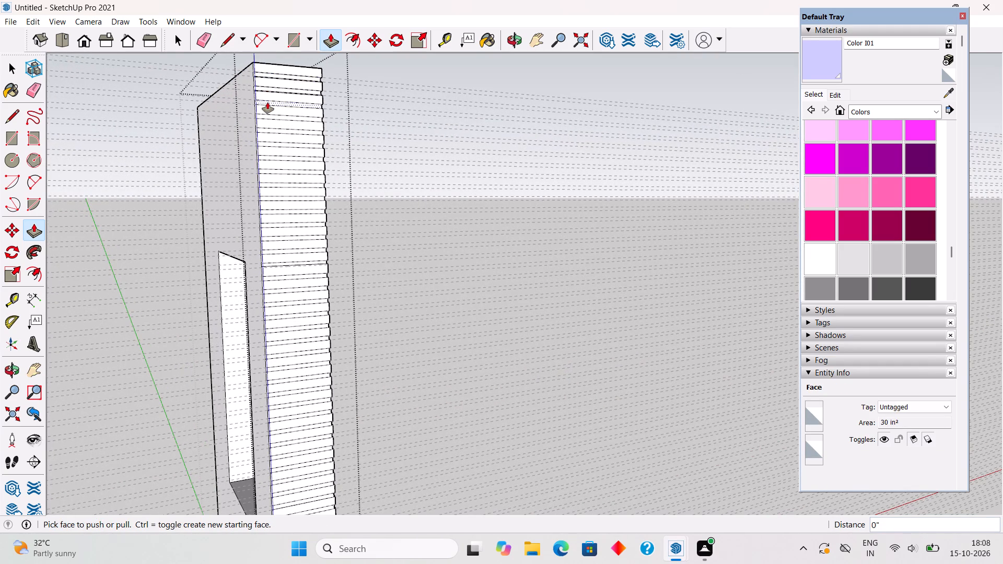
{"action": "double_click", "coordinate": [267, 102]}
Push the next three strips below the top grooves inward by the same 0.3".
{"action": "scroll", "coordinate": [268, 104], "scroll_direction": "up", "scroll_amount": 4}
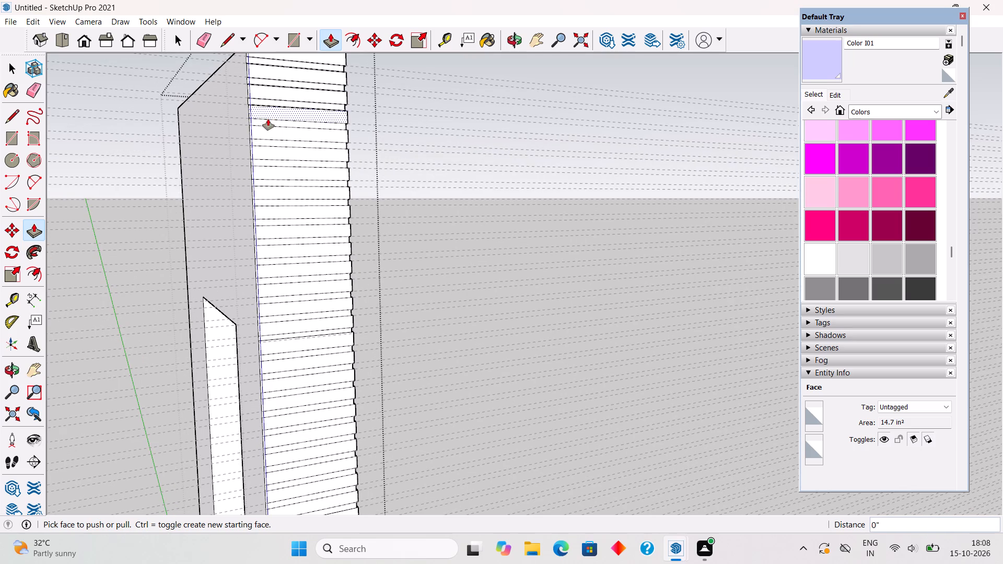
{"action": "left_click", "coordinate": [269, 122]}
{"action": "left_click", "coordinate": [269, 122]}
{"action": "double_click", "coordinate": [269, 122]}
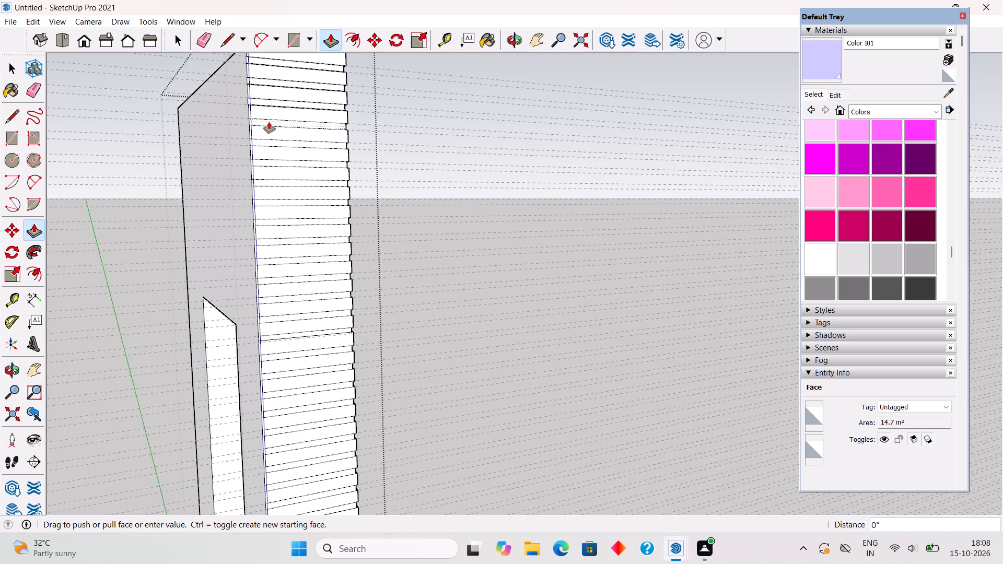
{"action": "double_click", "coordinate": [270, 140]}
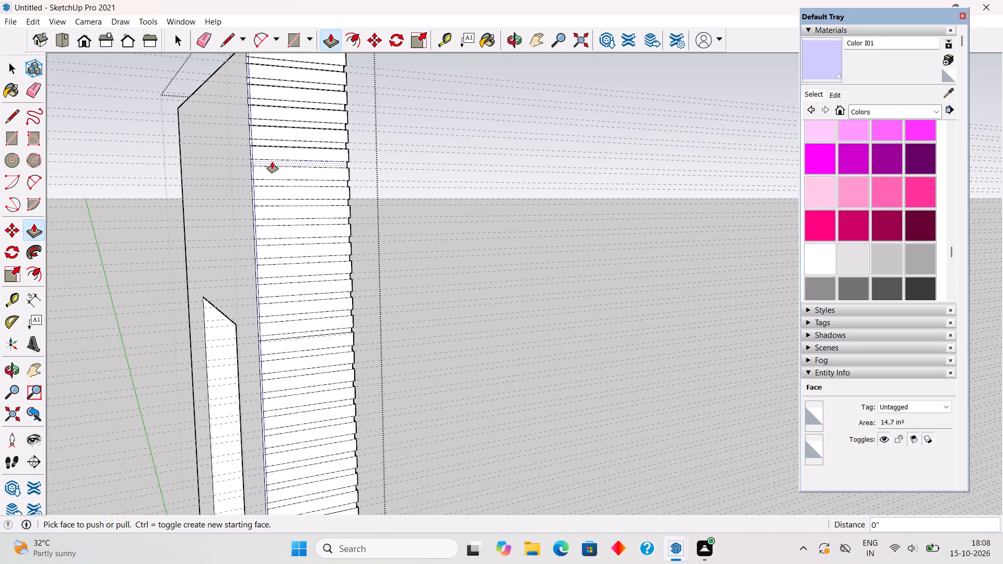
{"action": "double_click", "coordinate": [272, 162]}
{"action": "left_click", "coordinate": [276, 179]}
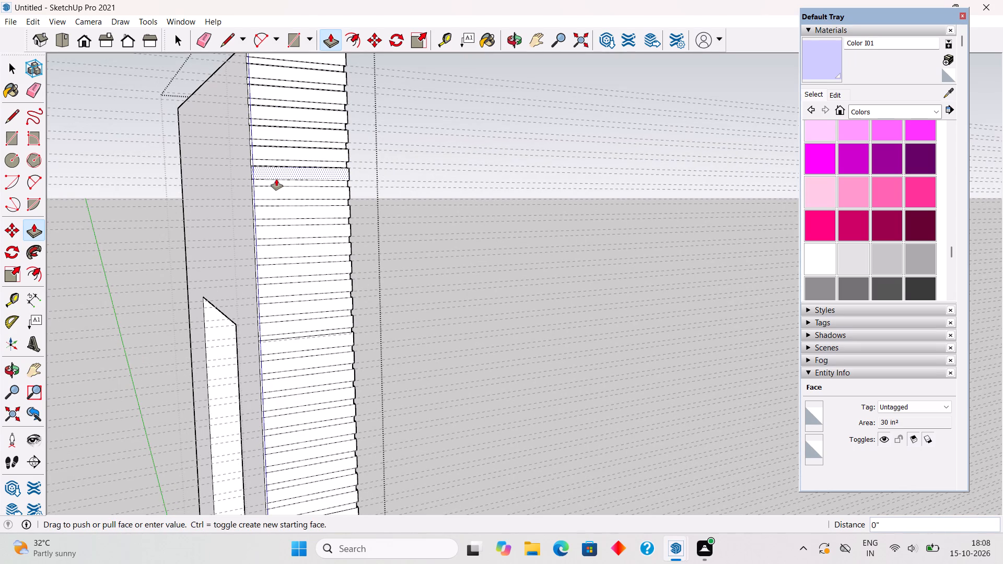
{"action": "key", "text": "p"}
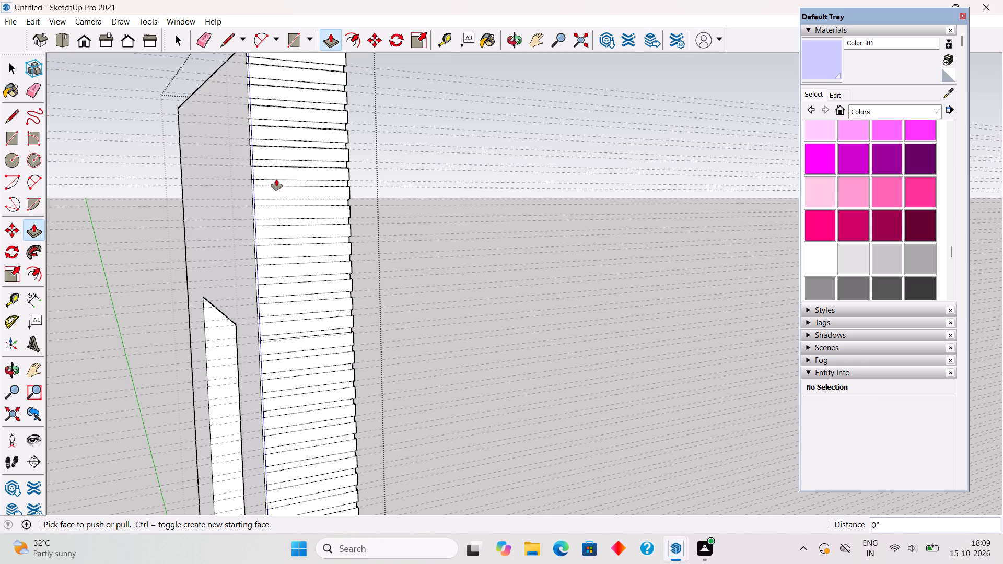
Push the next six 1" strips down the end face inward, repeating the distance of the previous groove.
{"action": "double_click", "coordinate": [278, 180]}
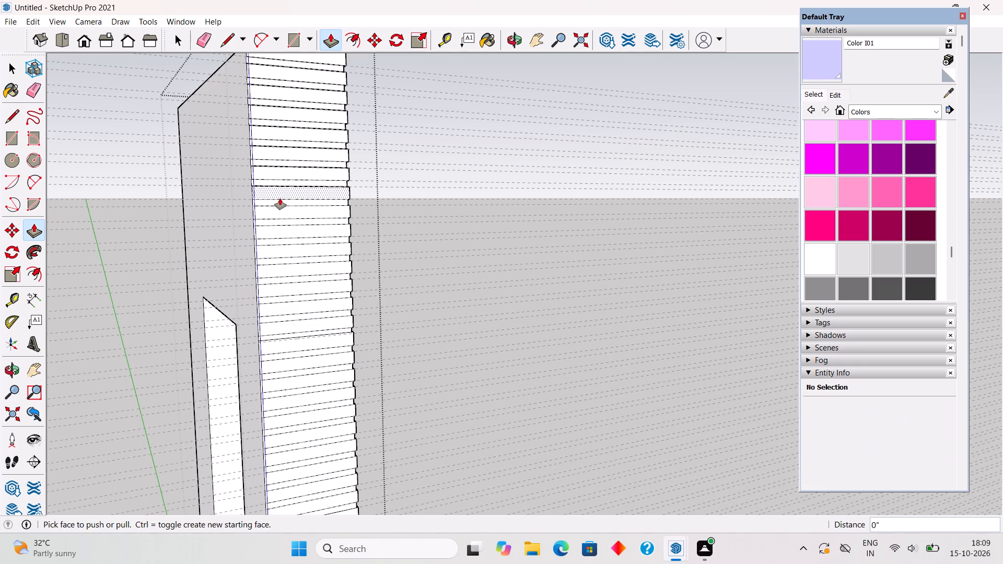
{"action": "double_click", "coordinate": [280, 203]}
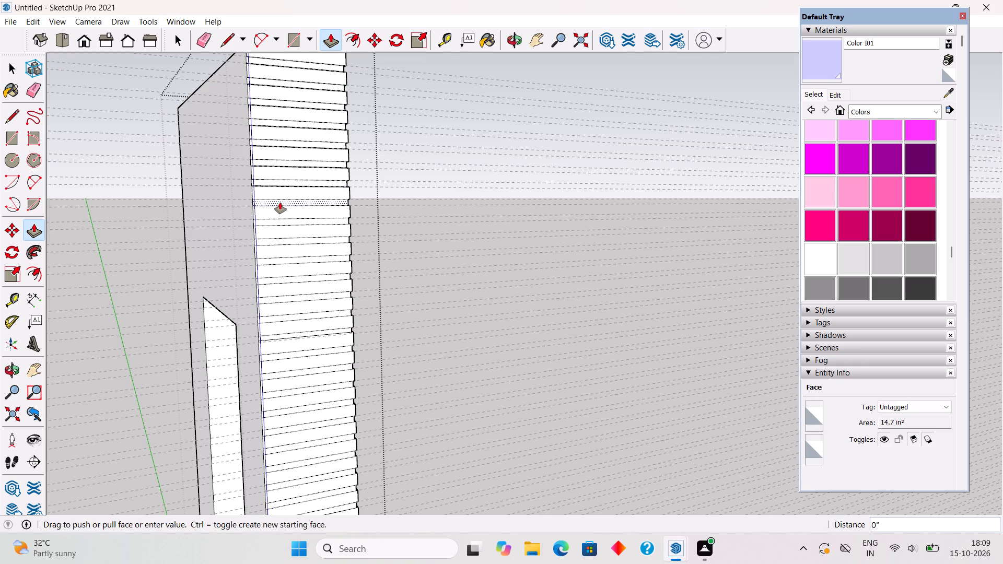
{"action": "double_click", "coordinate": [282, 220]}
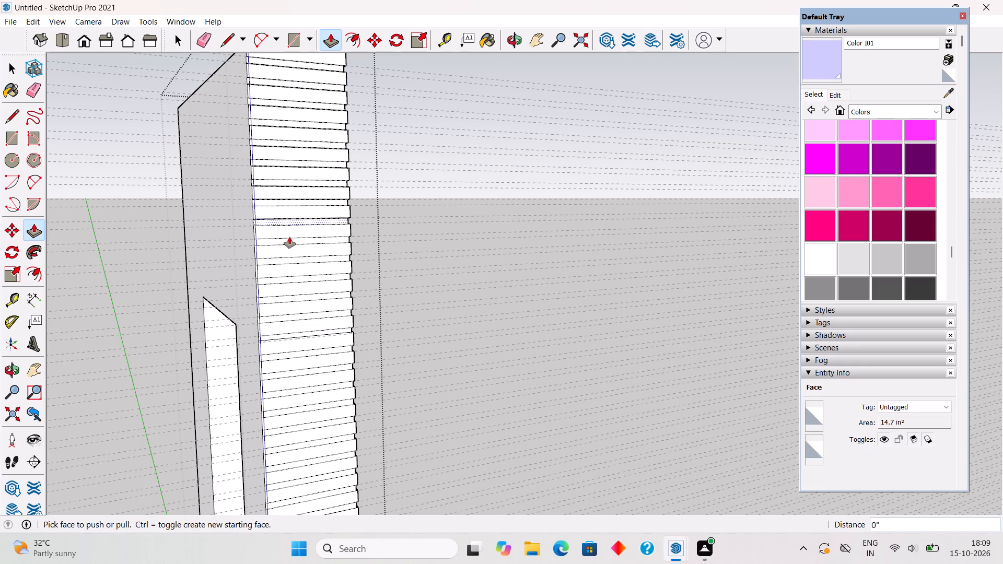
{"action": "left_click", "coordinate": [290, 239]}
{"action": "left_click", "coordinate": [290, 239]}
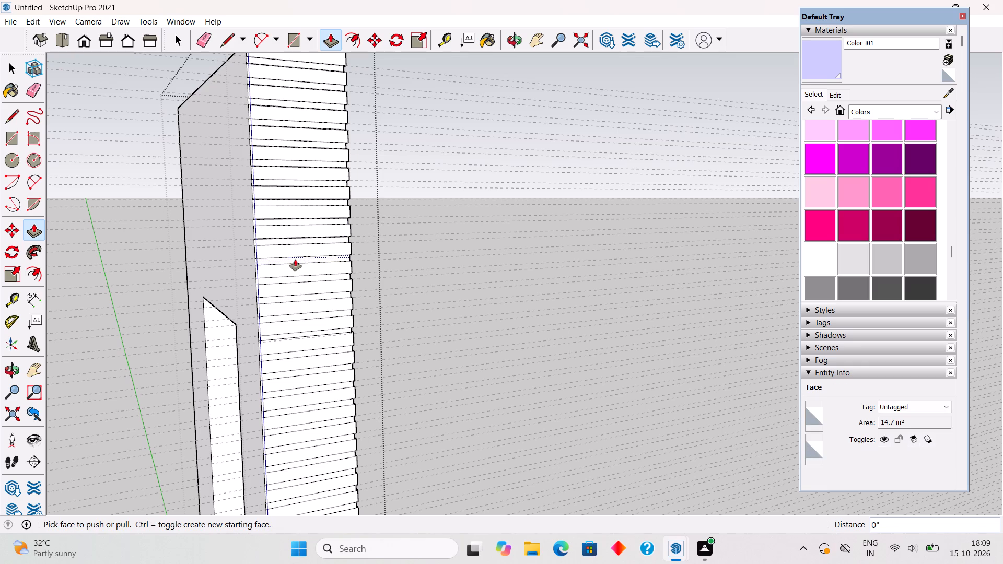
{"action": "double_click", "coordinate": [295, 260]}
{"action": "double_click", "coordinate": [297, 277]}
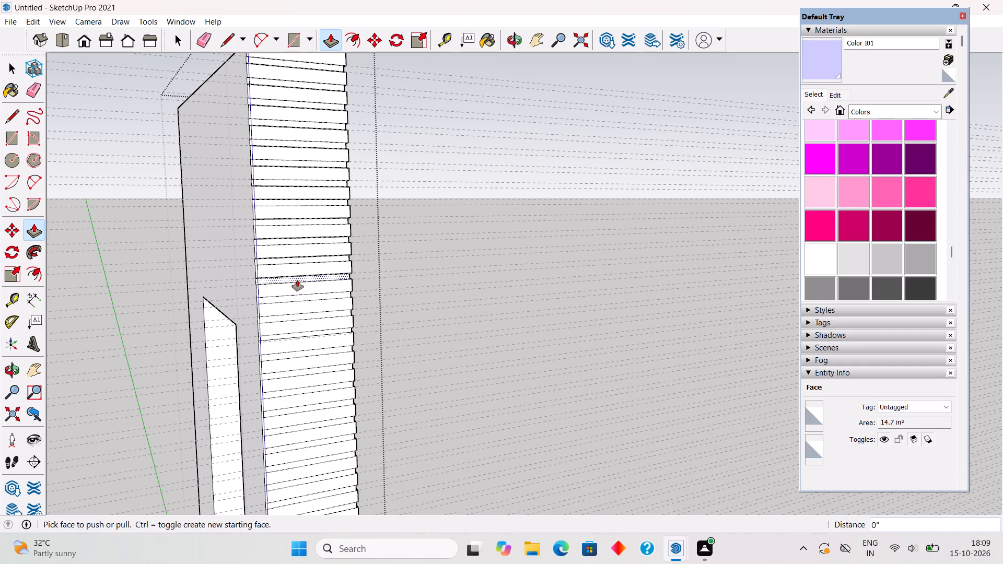
Push the three strips directly below those grooves inward by the same repeated distance.
{"action": "left_click", "coordinate": [297, 295]}
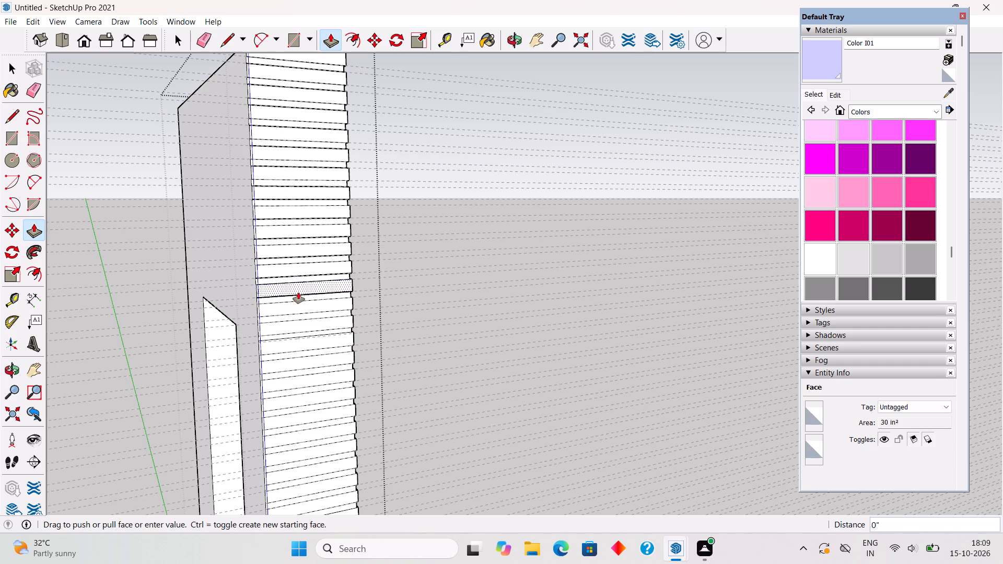
{"action": "key", "text": "p"}
{"action": "double_click", "coordinate": [299, 296]}
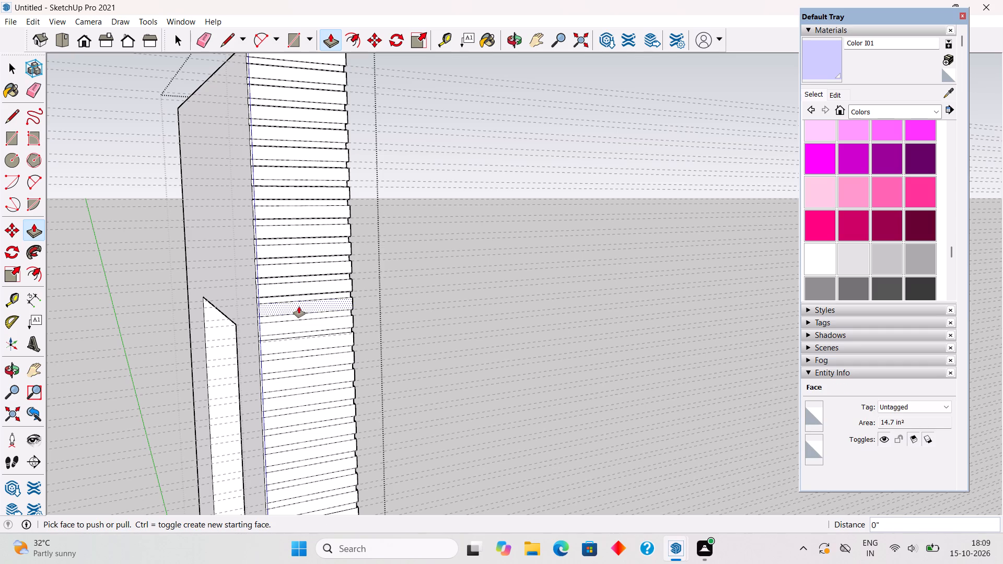
{"action": "double_click", "coordinate": [299, 316]}
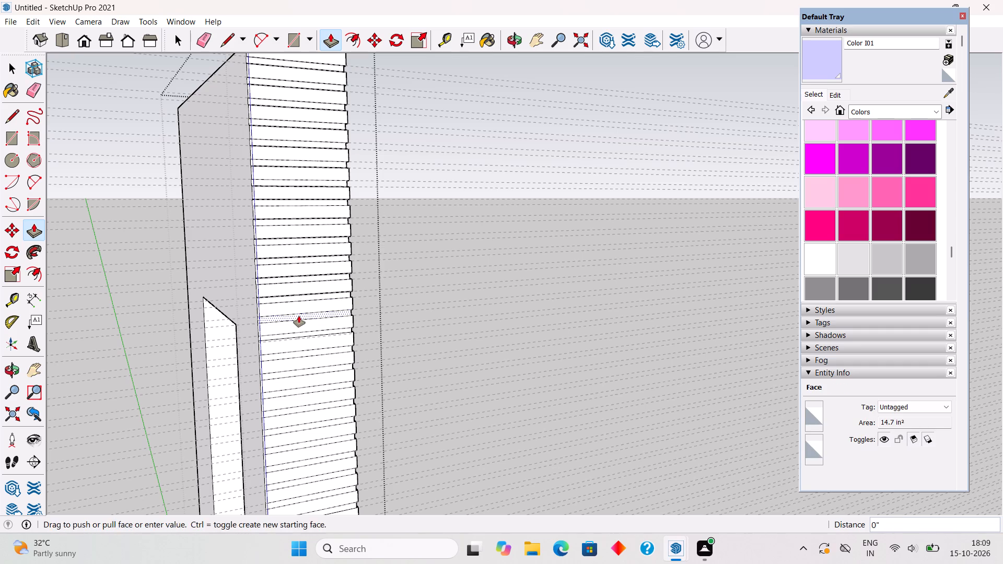
{"action": "double_click", "coordinate": [299, 334]}
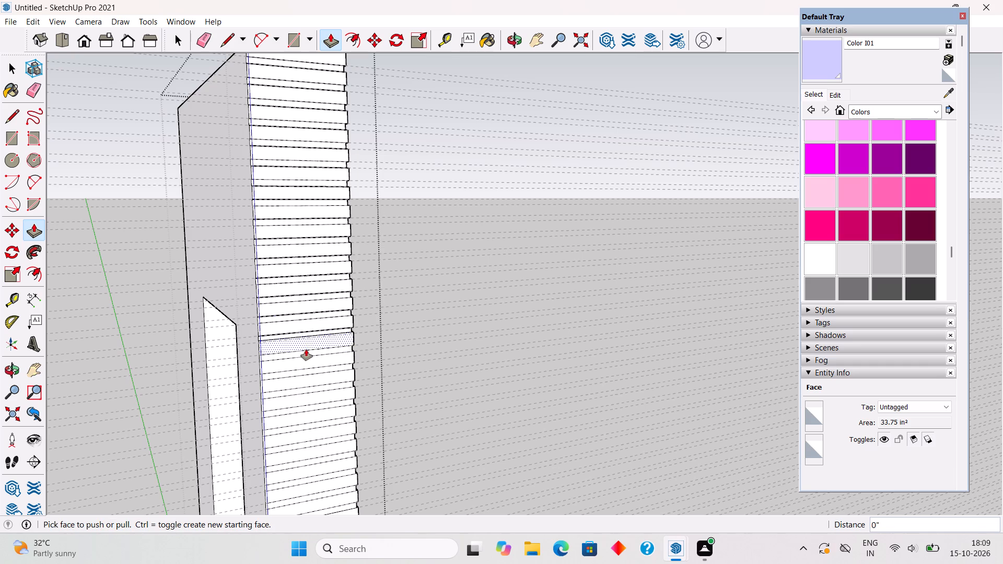
Continue the grooves down the end face by pushing the next three strips inward by the same distance.
{"action": "middle_click_drag", "start_coordinate": [330, 351], "coordinate": [241, 348]}
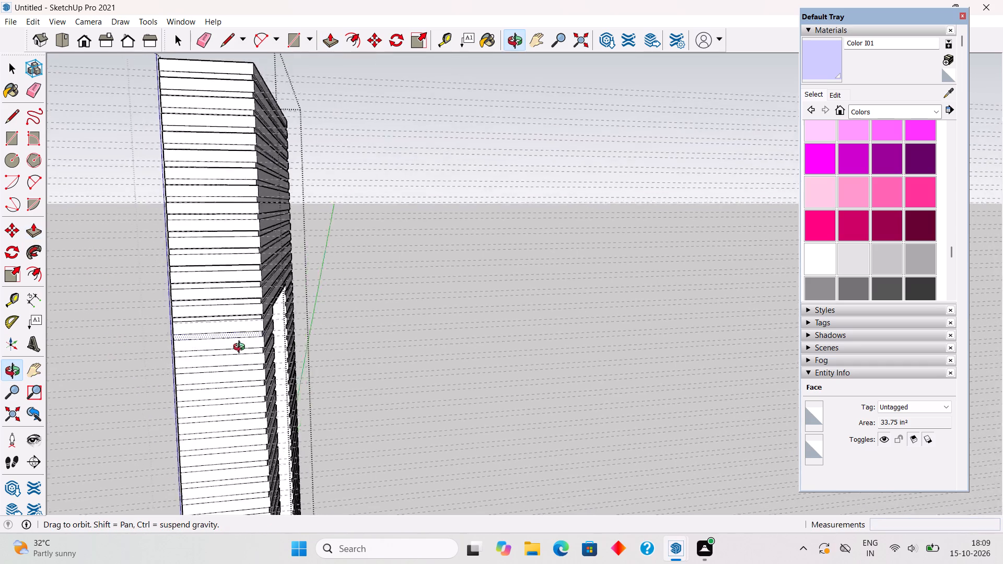
{"action": "middle_click_drag", "start_coordinate": [241, 348], "coordinate": [229, 344]}
{"action": "scroll", "coordinate": [218, 313], "scroll_direction": "up", "scroll_amount": 12}
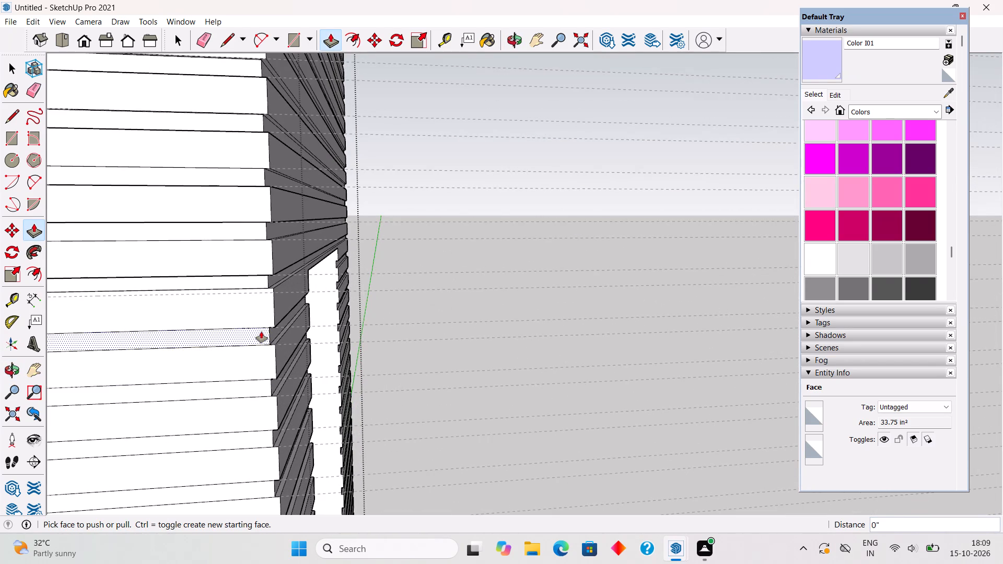
{"action": "double_click", "coordinate": [261, 332]}
{"action": "middle_click_drag", "start_coordinate": [273, 342], "coordinate": [473, 384]}
{"action": "scroll", "coordinate": [473, 384], "scroll_direction": "down", "scroll_amount": 3}
{"action": "scroll", "coordinate": [271, 430], "scroll_direction": "up", "scroll_amount": 5}
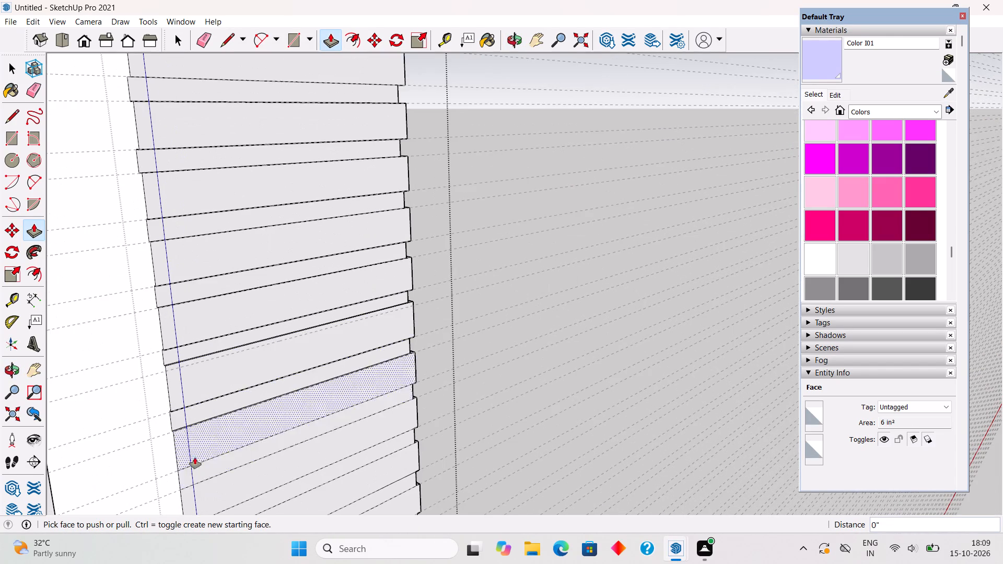
{"action": "middle_click_drag", "start_coordinate": [218, 440], "coordinate": [323, 403]}
{"action": "middle_click_drag", "start_coordinate": [187, 451], "coordinate": [267, 414]}
{"action": "scroll", "coordinate": [267, 420], "scroll_direction": "down", "scroll_amount": 7}
{"action": "scroll", "coordinate": [218, 496], "scroll_direction": "down", "scroll_amount": 1}
{"action": "scroll", "coordinate": [223, 473], "scroll_direction": "up", "scroll_amount": 4}
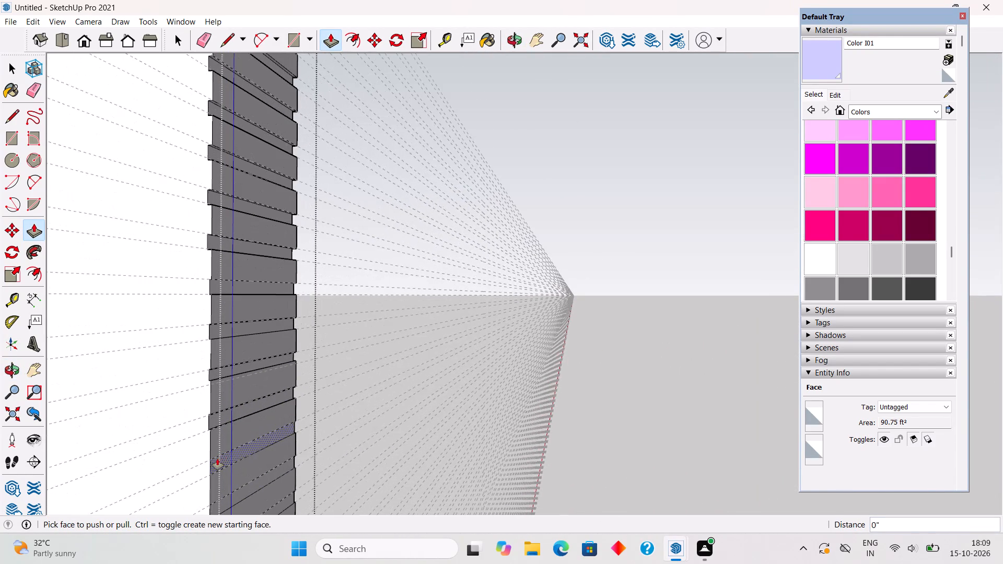
{"action": "double_click", "coordinate": [217, 459]}
{"action": "double_click", "coordinate": [226, 503]}
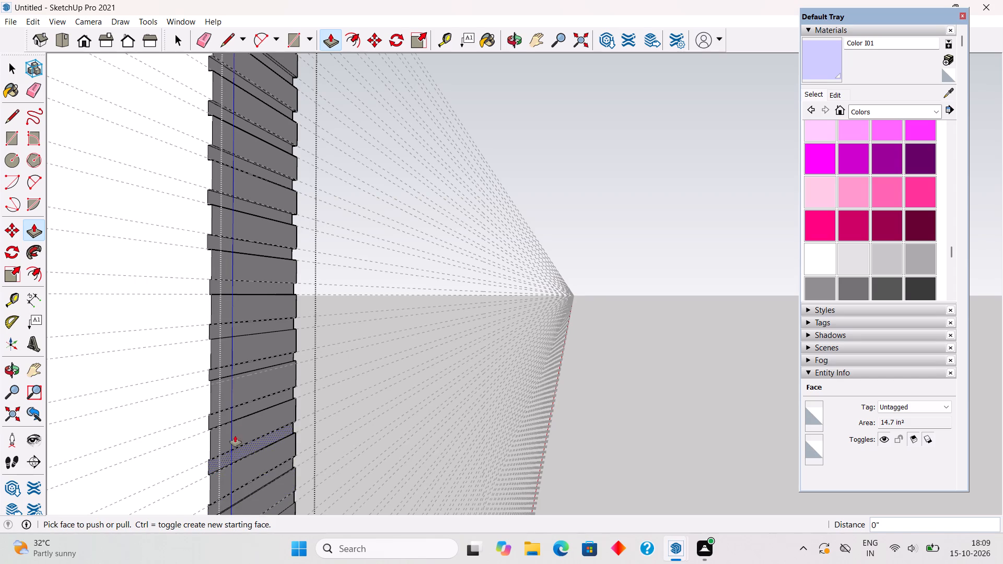
Recess three more strips of the end face below the last groove, repeating the same push distance.
{"action": "scroll", "coordinate": [236, 406], "scroll_direction": "down", "scroll_amount": 20}
{"action": "scroll", "coordinate": [236, 406], "scroll_direction": "down", "scroll_amount": 3}
{"action": "scroll", "coordinate": [235, 509], "scroll_direction": "up", "scroll_amount": 4}
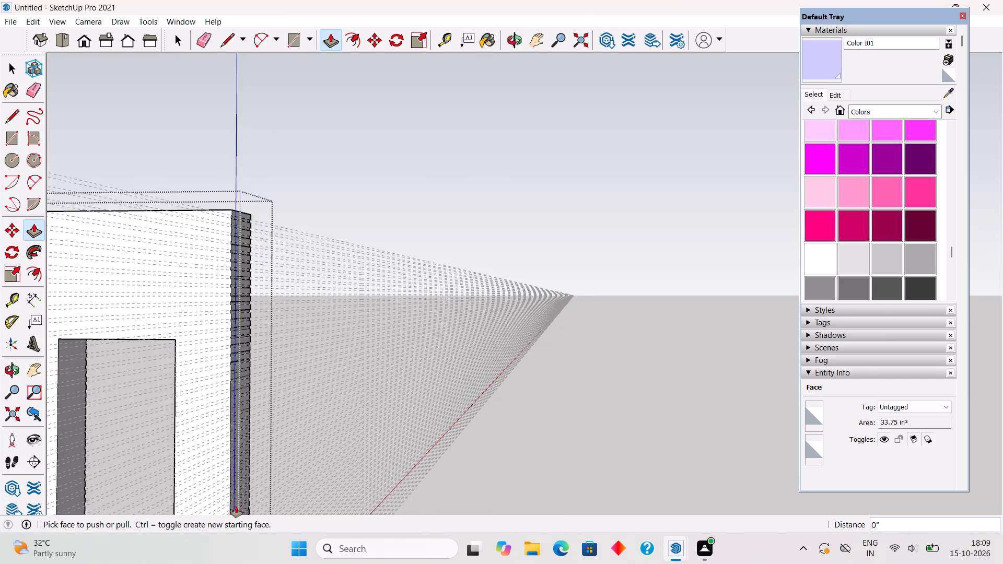
{"action": "scroll", "coordinate": [236, 507], "scroll_direction": "up", "scroll_amount": 10}
{"action": "scroll", "coordinate": [237, 503], "scroll_direction": "down", "scroll_amount": 1}
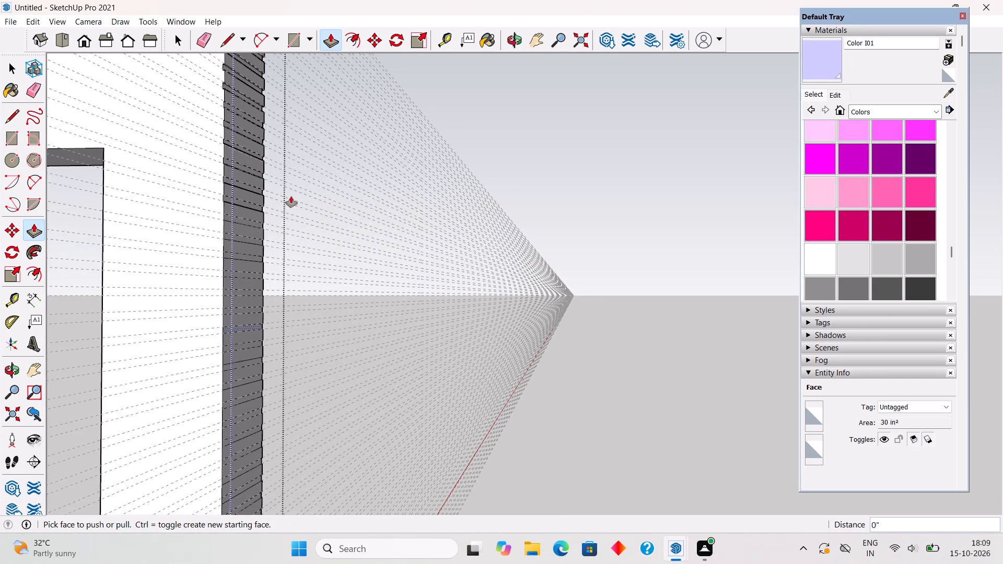
{"action": "double_click", "coordinate": [232, 219]}
{"action": "double_click", "coordinate": [229, 237]}
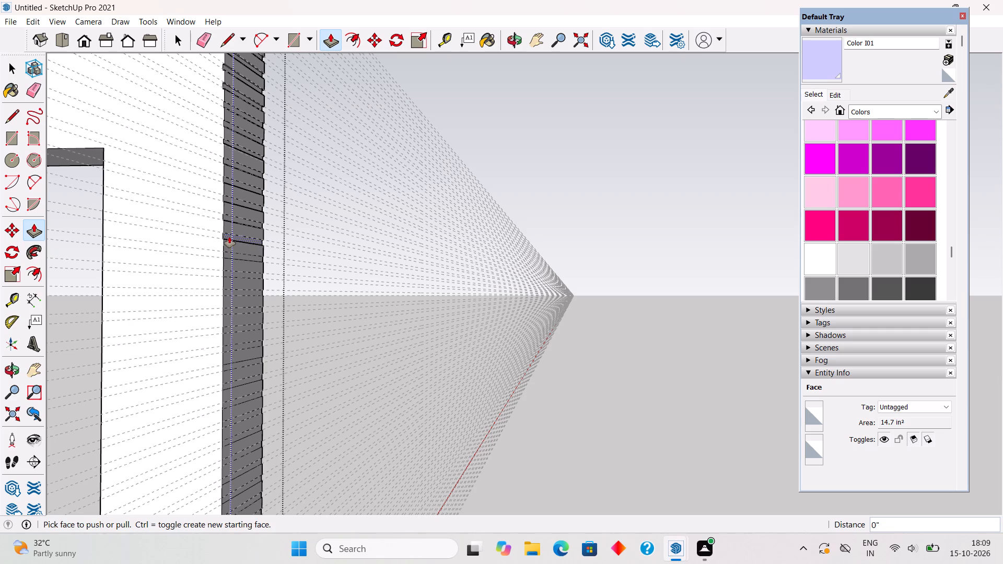
{"action": "middle_click_drag", "start_coordinate": [214, 256], "coordinate": [210, 345]}
{"action": "scroll", "coordinate": [202, 232], "scroll_direction": "up", "scroll_amount": 8}
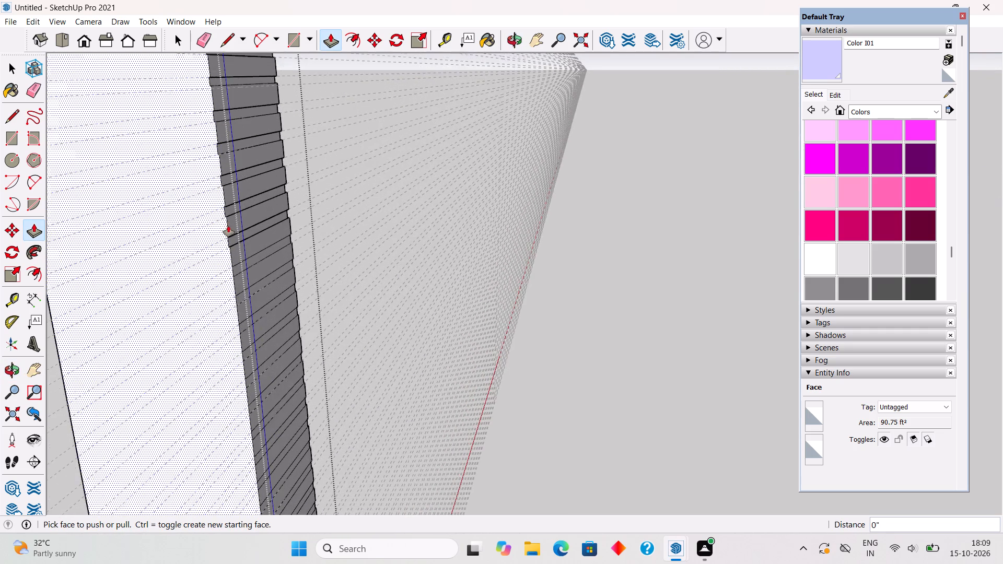
{"action": "scroll", "coordinate": [228, 226], "scroll_direction": "up", "scroll_amount": 10}
{"action": "middle_click_drag", "start_coordinate": [229, 229], "coordinate": [348, 210]}
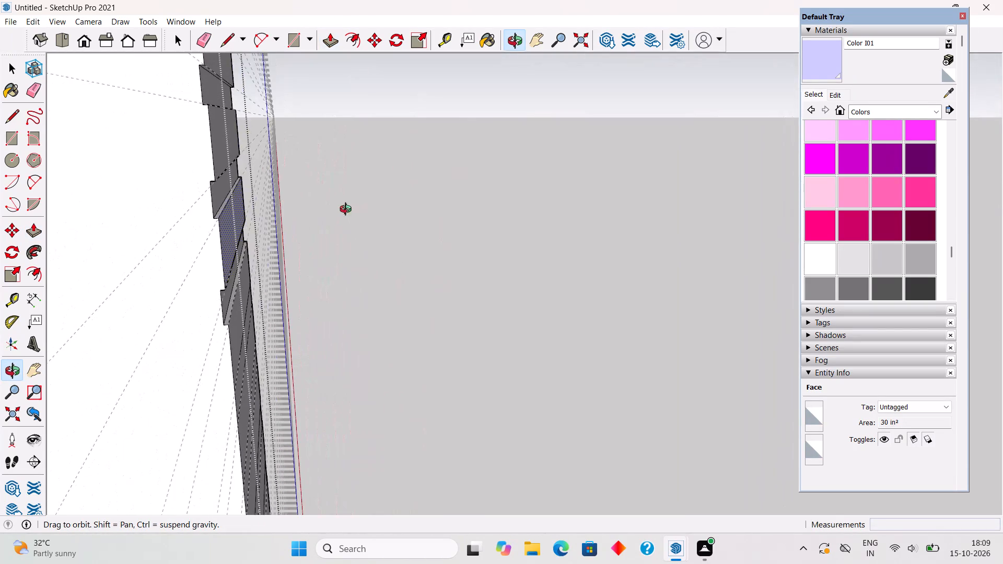
{"action": "middle_click_drag", "start_coordinate": [348, 210], "coordinate": [244, 221]}
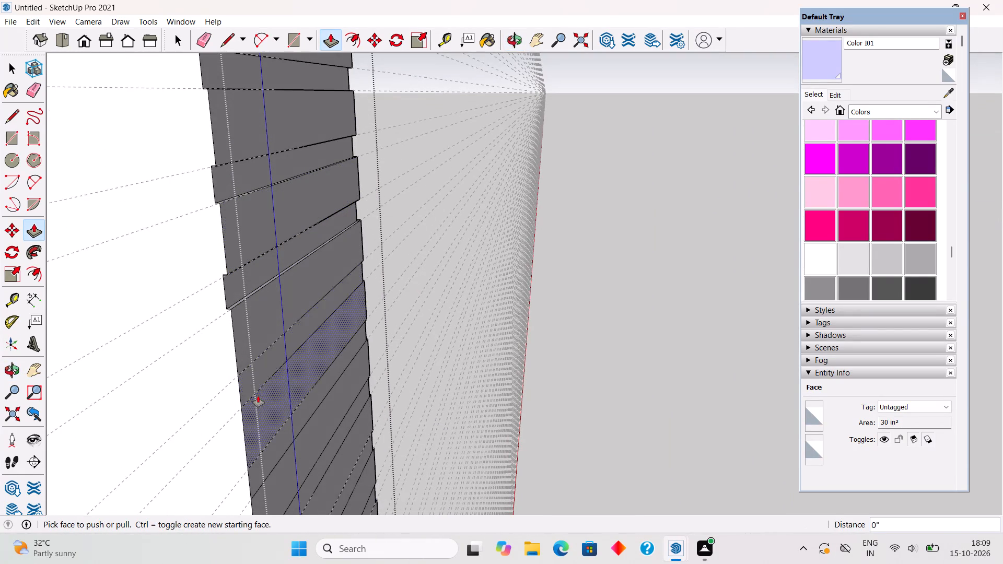
{"action": "double_click", "coordinate": [245, 381]}
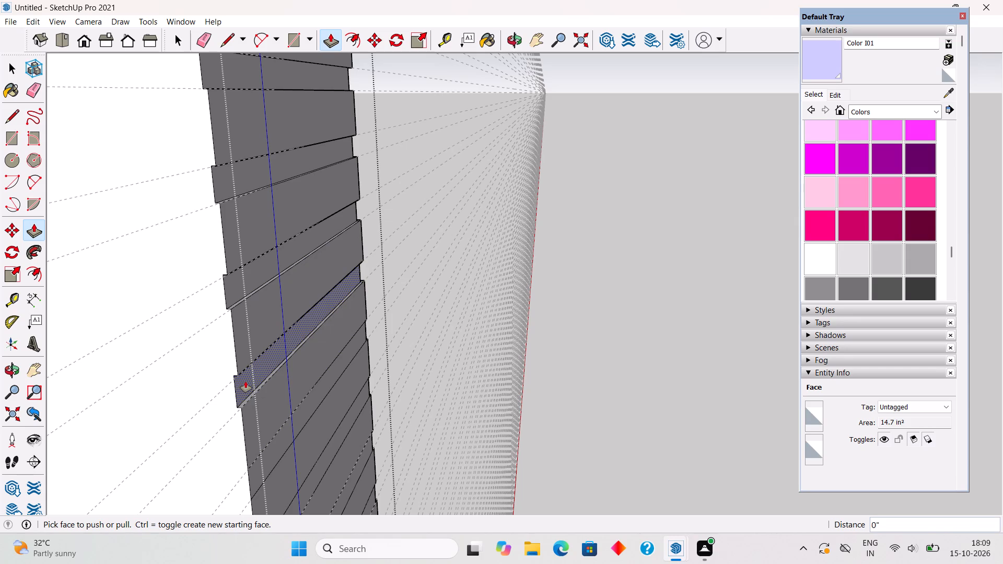
Push the next flush strip below the lowest of the new grooves inward by 0.3".
{"action": "middle_click_drag", "start_coordinate": [286, 360], "coordinate": [187, 357]}
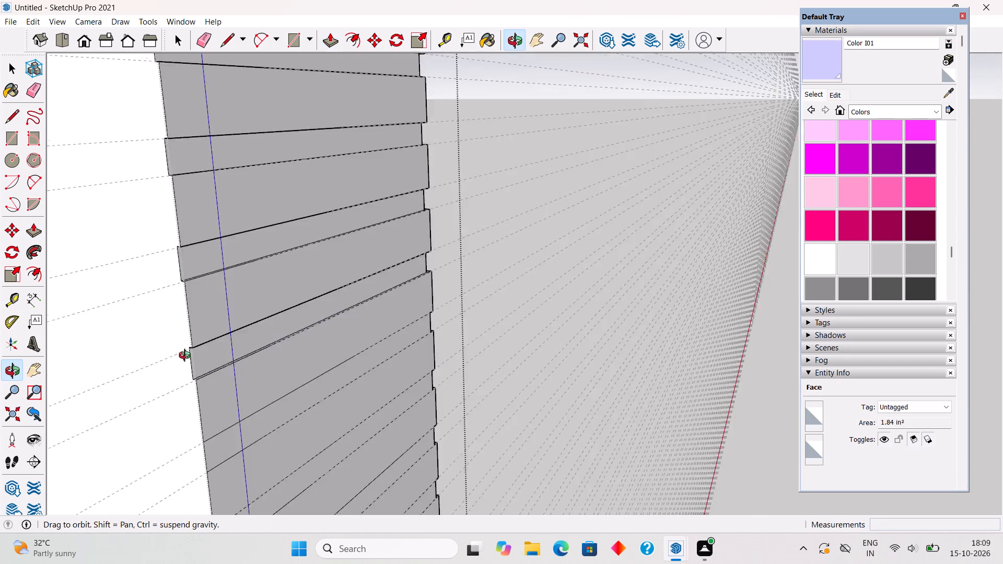
{"action": "middle_click_drag", "start_coordinate": [187, 357], "coordinate": [201, 297]}
{"action": "left_click", "coordinate": [210, 435]}
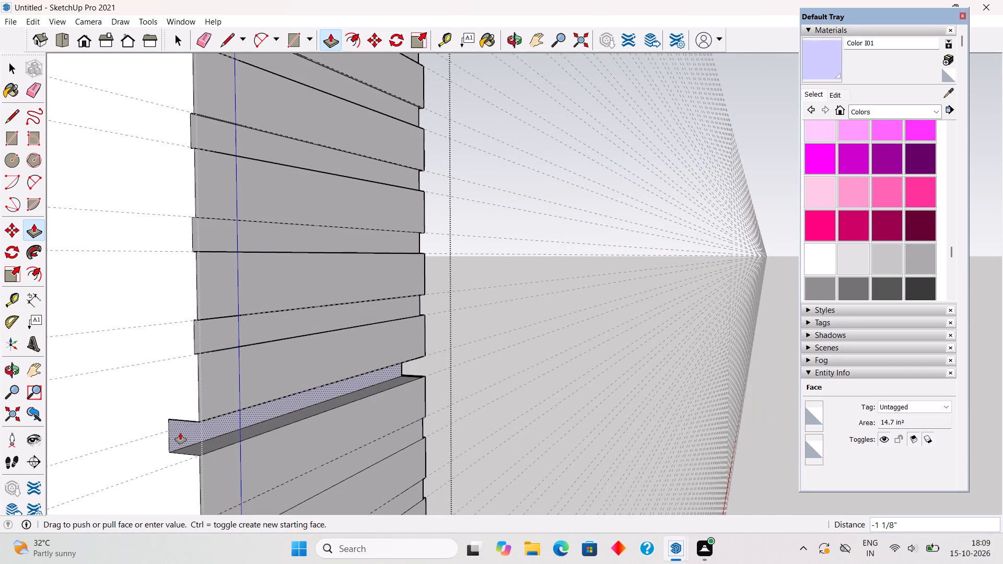
{"action": "type", "text": ".3\""}
{"action": "key", "text": "Return"}
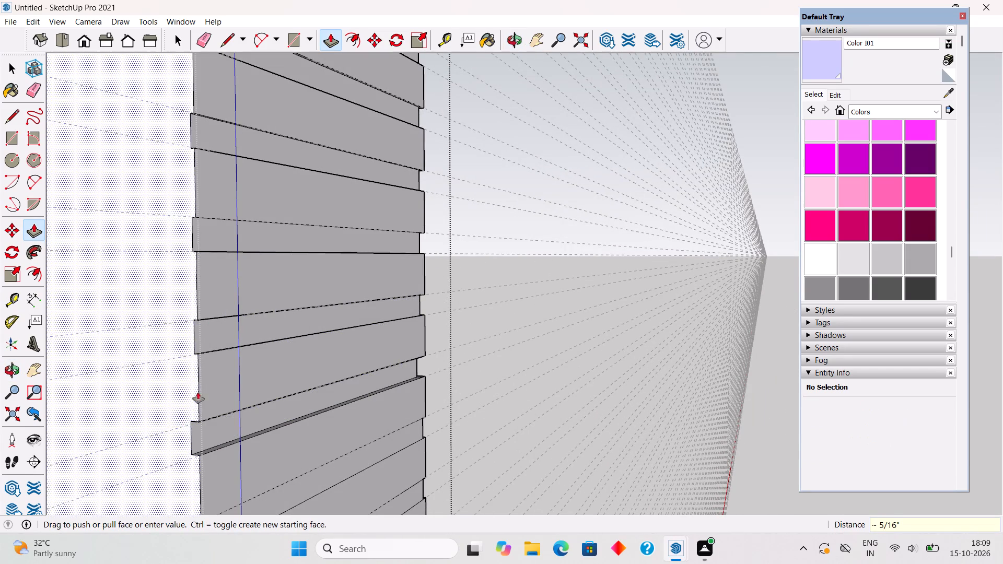
Deepen the three shallower grooves directly above the newly recessed strip by another 0.3" each.
{"action": "double_click", "coordinate": [225, 337]}
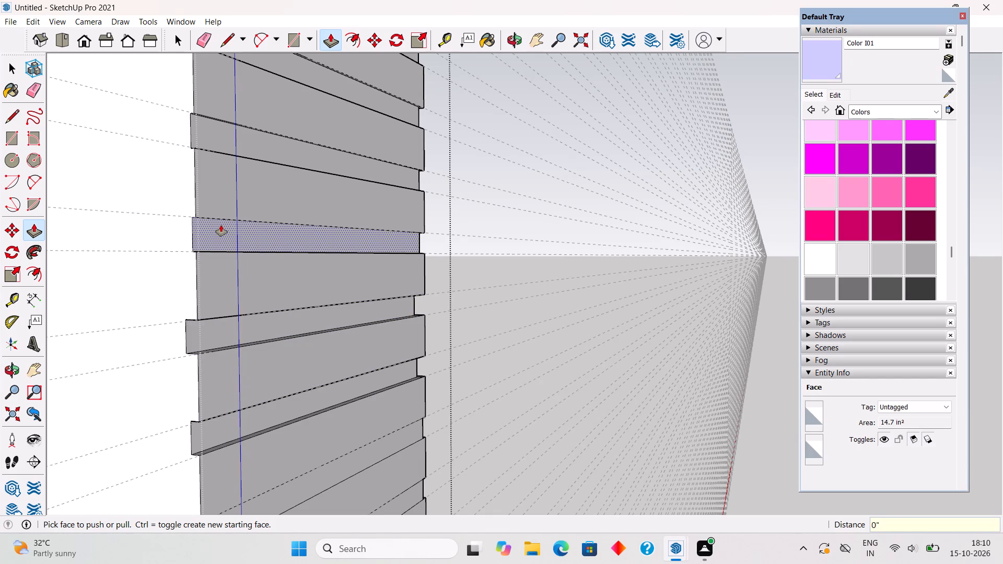
{"action": "double_click", "coordinate": [221, 225]}
{"action": "double_click", "coordinate": [220, 136]}
Deepen the next four shallow grooves going up the end face by the same 0.3".
{"action": "scroll", "coordinate": [220, 136], "scroll_direction": "down", "scroll_amount": 7}
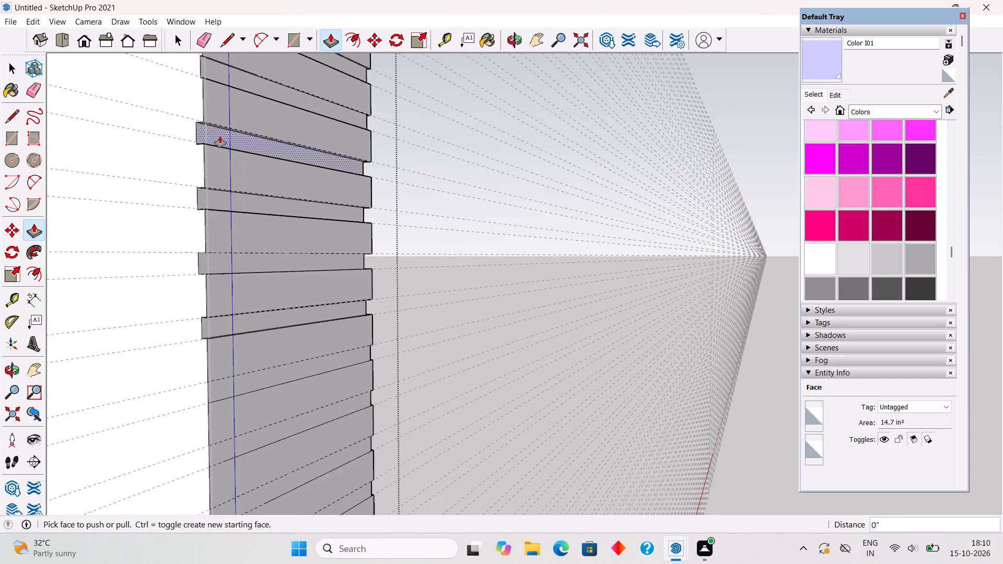
{"action": "scroll", "coordinate": [220, 136], "scroll_direction": "down", "scroll_amount": 9}
{"action": "scroll", "coordinate": [219, 136], "scroll_direction": "down", "scroll_amount": 20}
{"action": "scroll", "coordinate": [219, 136], "scroll_direction": "down", "scroll_amount": 3}
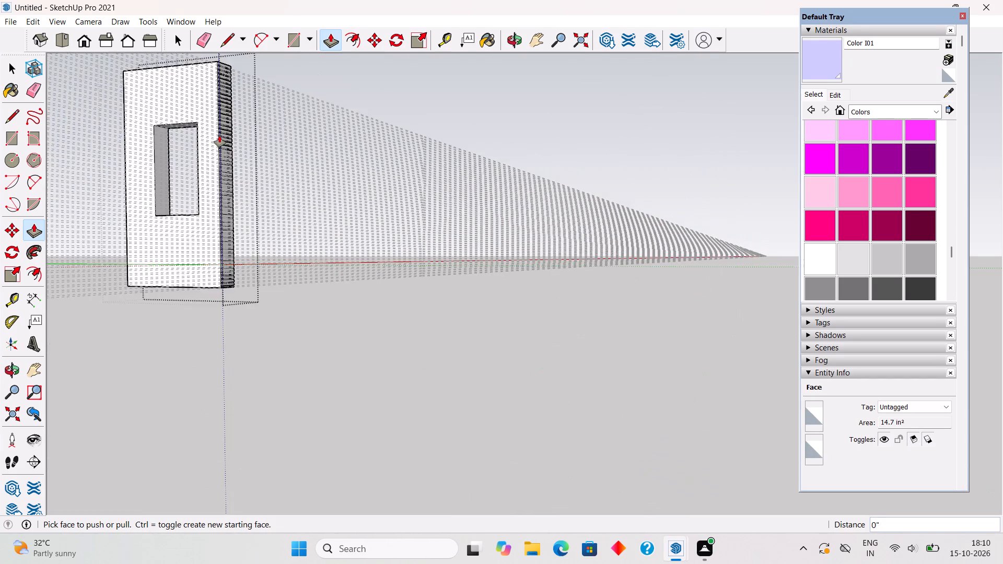
{"action": "scroll", "coordinate": [219, 136], "scroll_direction": "down", "scroll_amount": 1}
{"action": "scroll", "coordinate": [238, 55], "scroll_direction": "up", "scroll_amount": 20}
{"action": "scroll", "coordinate": [238, 55], "scroll_direction": "up", "scroll_amount": 3}
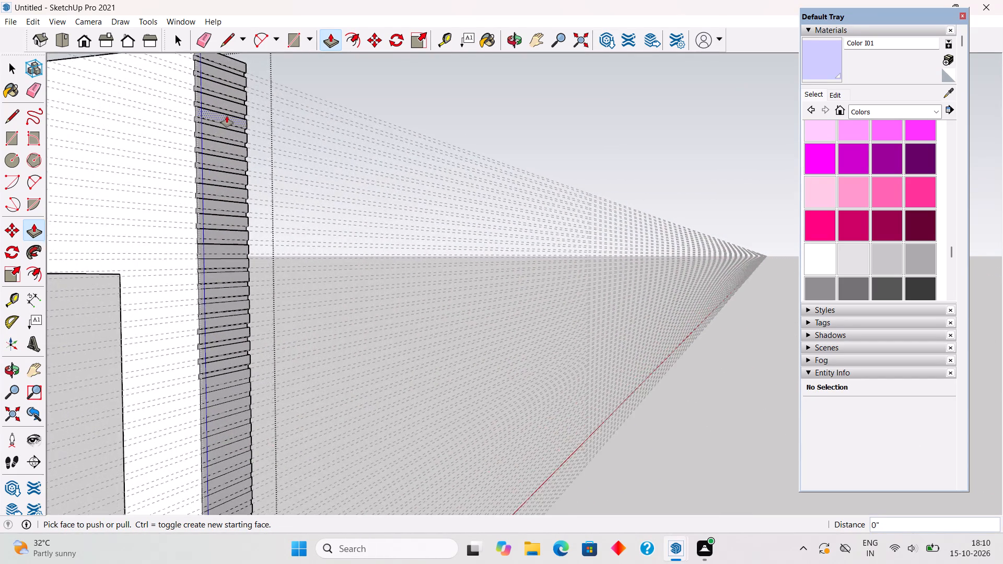
{"action": "scroll", "coordinate": [213, 330], "scroll_direction": "up", "scroll_amount": 4}
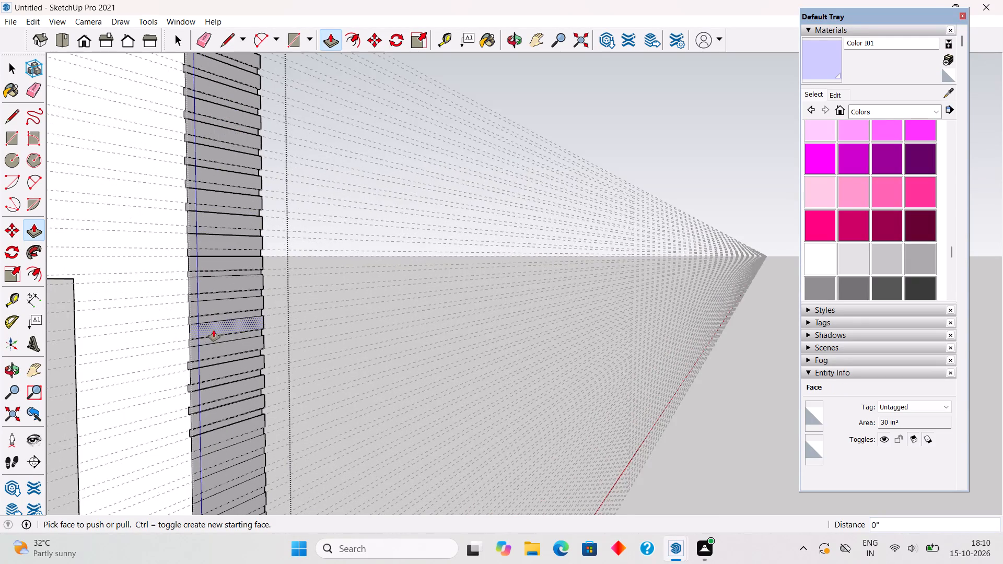
{"action": "double_click", "coordinate": [211, 342]}
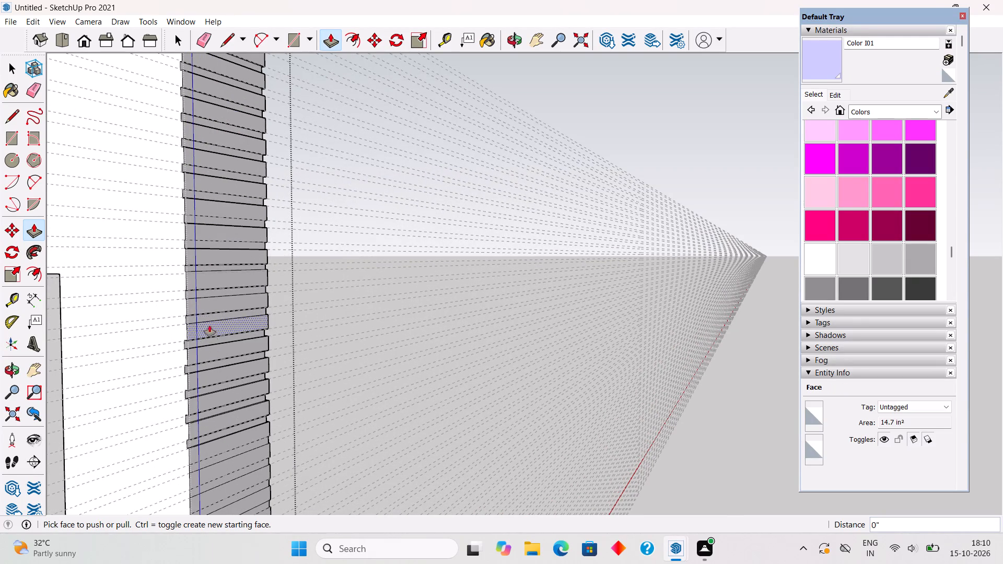
{"action": "double_click", "coordinate": [205, 315]}
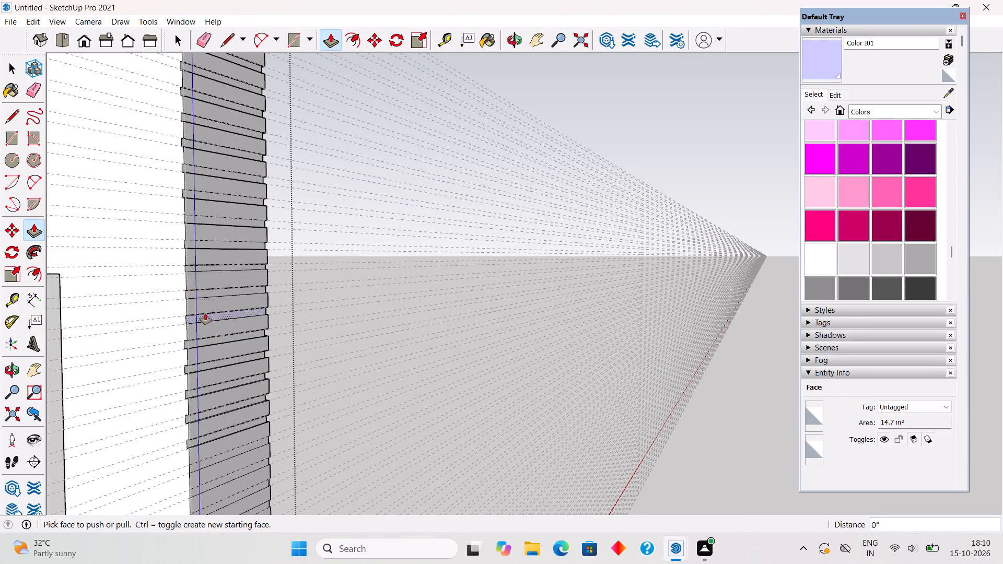
{"action": "double_click", "coordinate": [200, 290]}
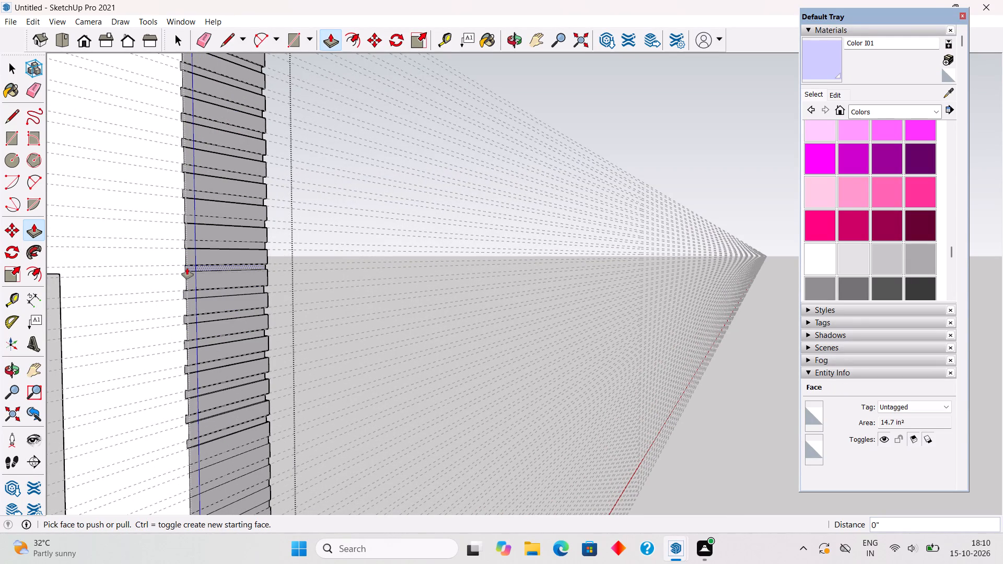
{"action": "double_click", "coordinate": [187, 268]}
{"action": "left_click", "coordinate": [189, 240]}
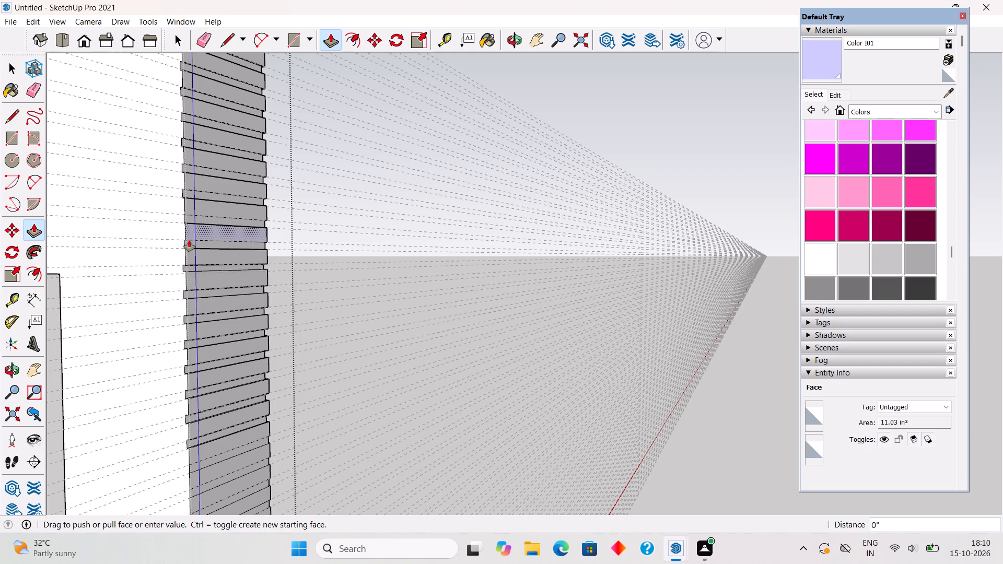
{"action": "key", "text": "p"}
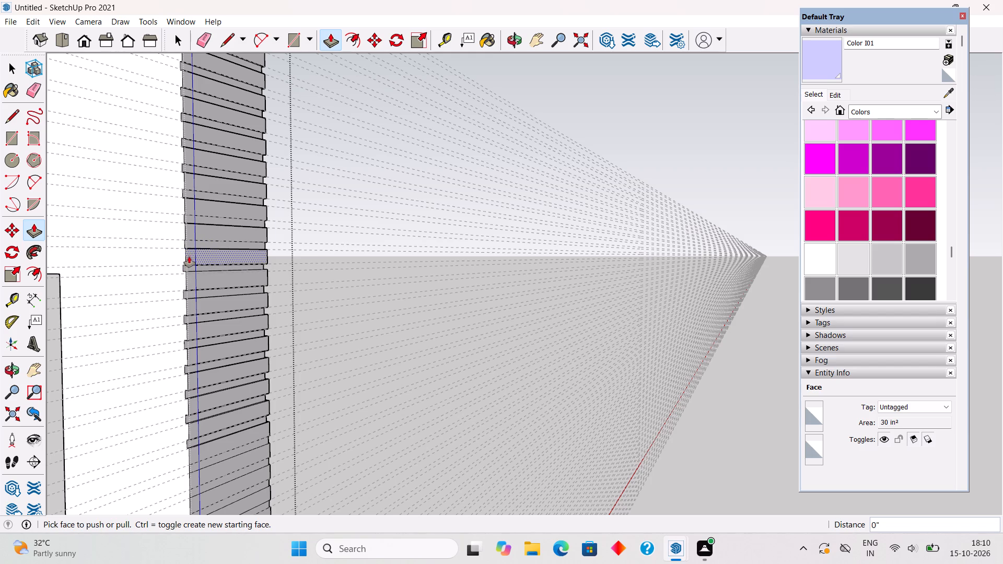
Deepen the next six shallow grooves going up the wall's end face by the same 0.3".
{"action": "double_click", "coordinate": [189, 245]}
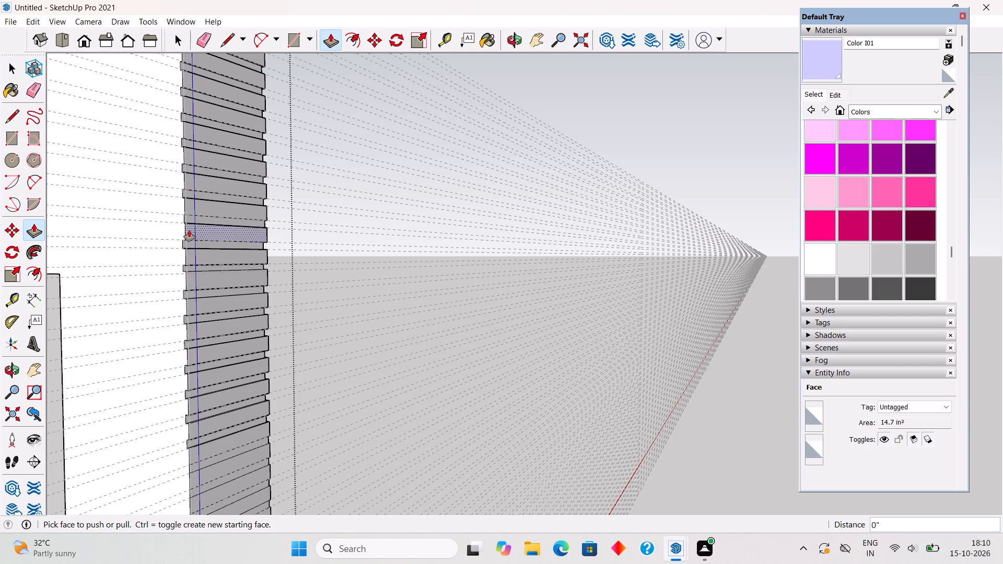
{"action": "double_click", "coordinate": [189, 220]}
{"action": "double_click", "coordinate": [189, 197]}
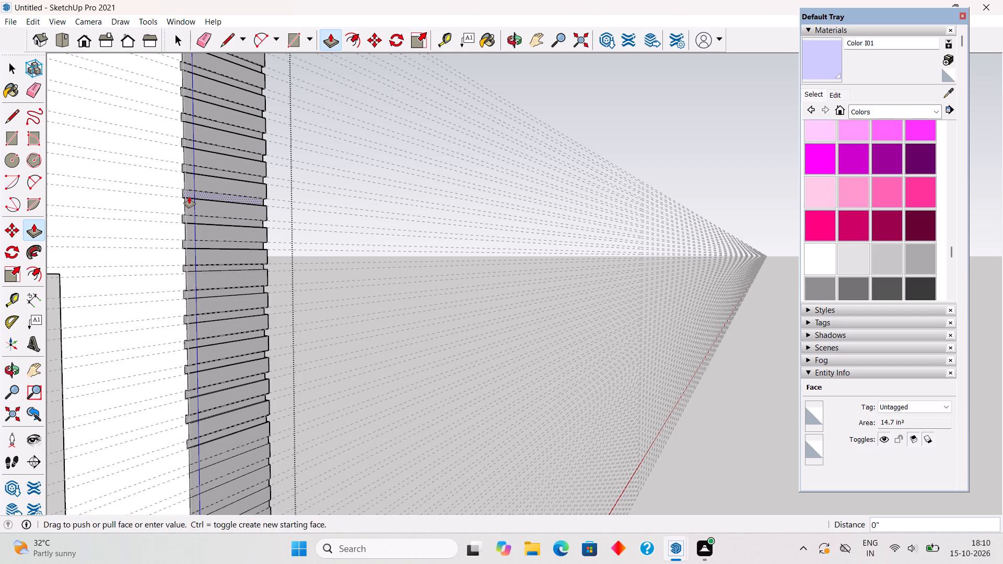
{"action": "double_click", "coordinate": [189, 168]}
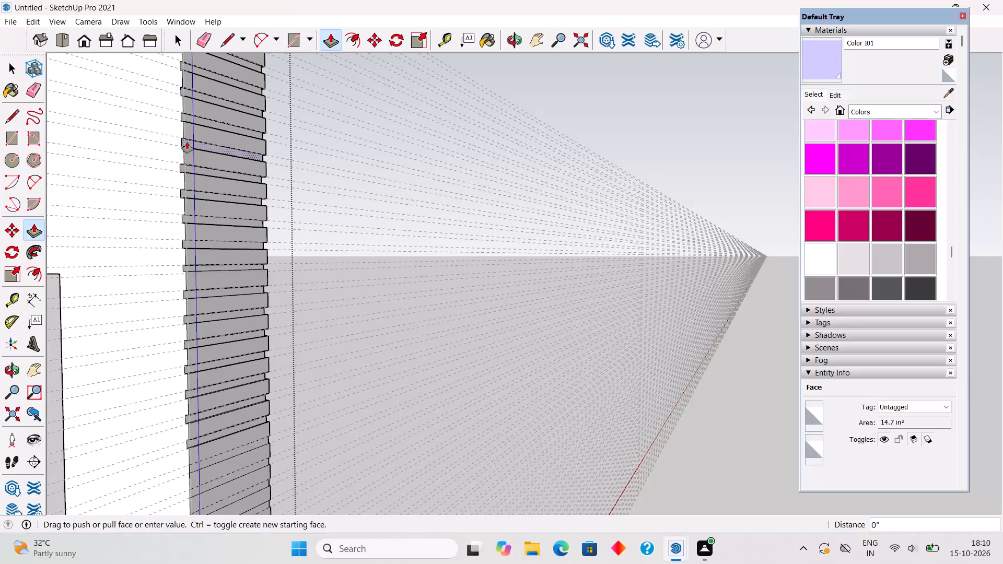
{"action": "double_click", "coordinate": [187, 142]}
{"action": "double_click", "coordinate": [186, 116]}
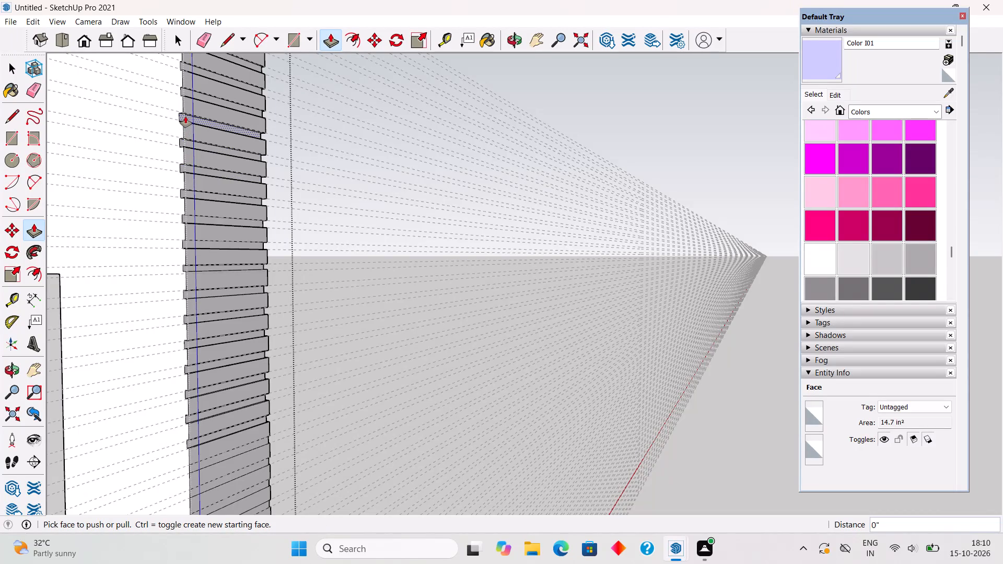
Deepen five more shallow grooves further up the end face by 0.3" each.
{"action": "scroll", "coordinate": [181, 138], "scroll_direction": "down", "scroll_amount": 8}
{"action": "scroll", "coordinate": [189, 86], "scroll_direction": "up", "scroll_amount": 3}
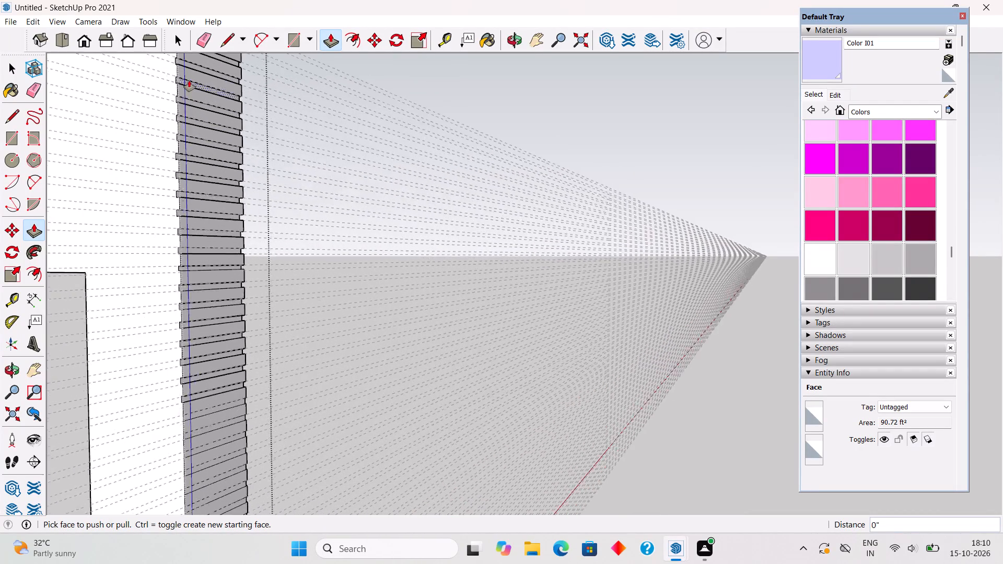
{"action": "scroll", "coordinate": [189, 80], "scroll_direction": "up", "scroll_amount": 10}
{"action": "scroll", "coordinate": [166, 166], "scroll_direction": "up", "scroll_amount": 3}
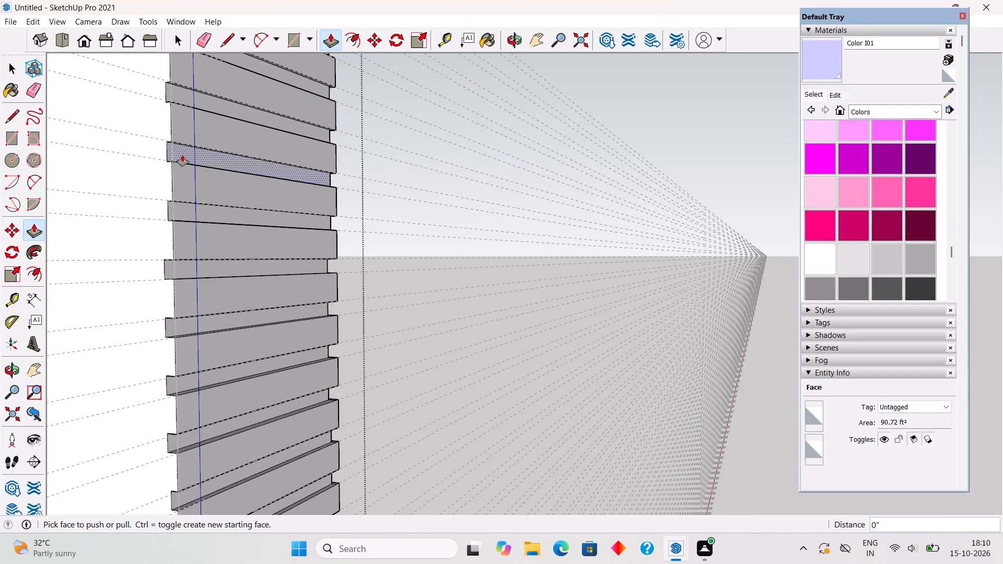
{"action": "double_click", "coordinate": [182, 155]}
{"action": "double_click", "coordinate": [182, 208]}
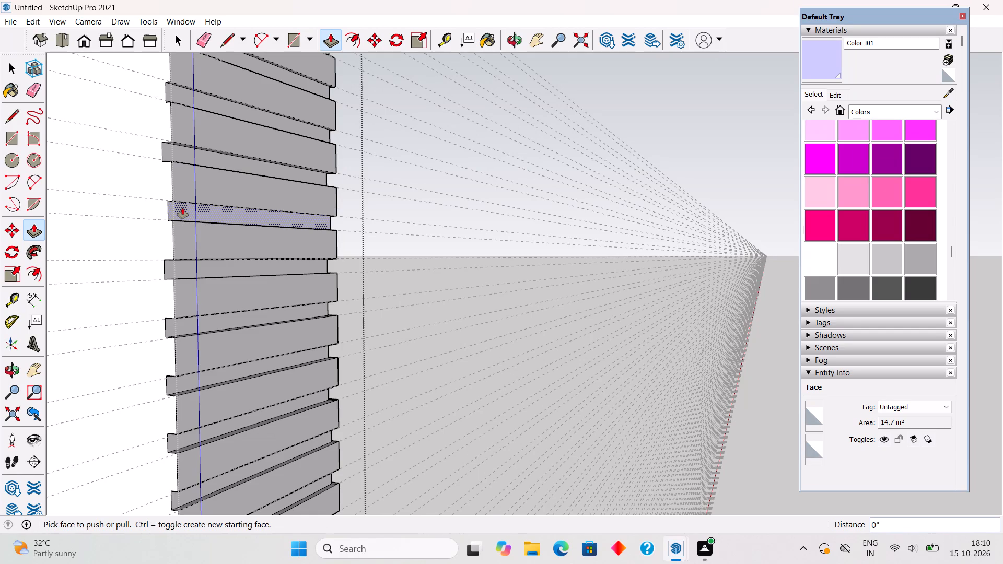
{"action": "scroll", "coordinate": [180, 201], "scroll_direction": "down", "scroll_amount": 8}
{"action": "double_click", "coordinate": [184, 147]}
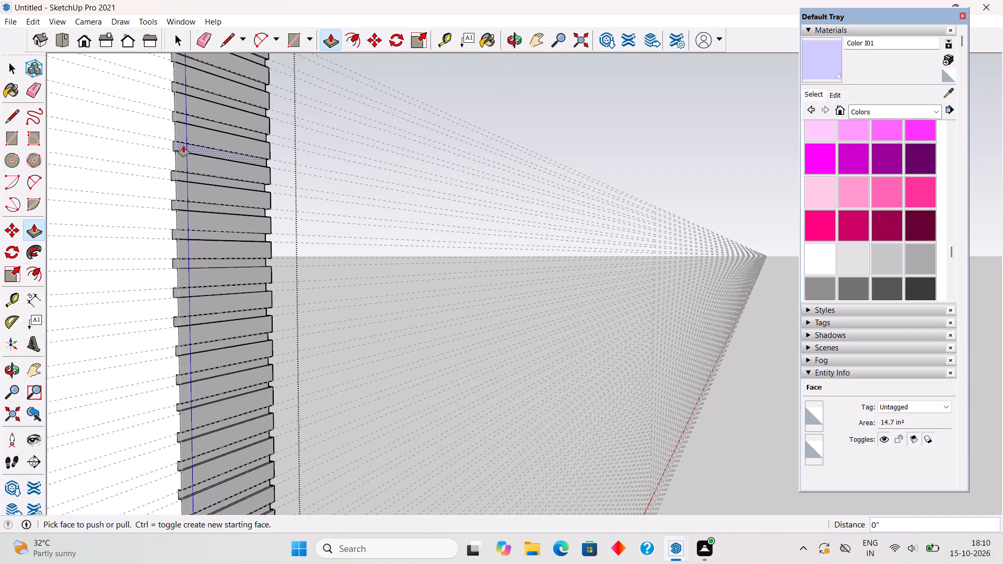
{"action": "double_click", "coordinate": [184, 116]}
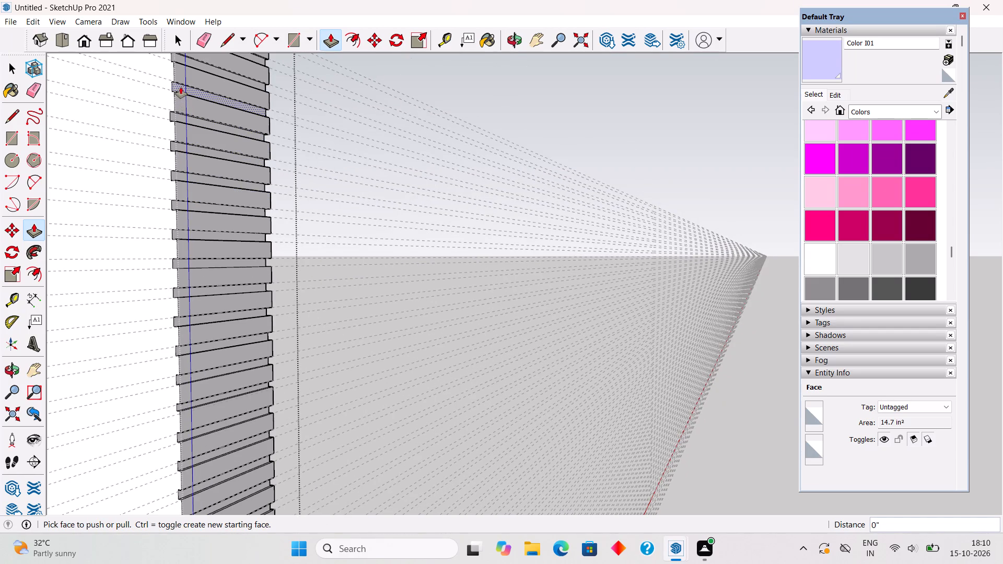
{"action": "double_click", "coordinate": [181, 87]}
Recess the first two flush strips directly below the lowest groove of the upper series by 0.3" each.
{"action": "scroll", "coordinate": [177, 93], "scroll_direction": "down", "scroll_amount": 15}
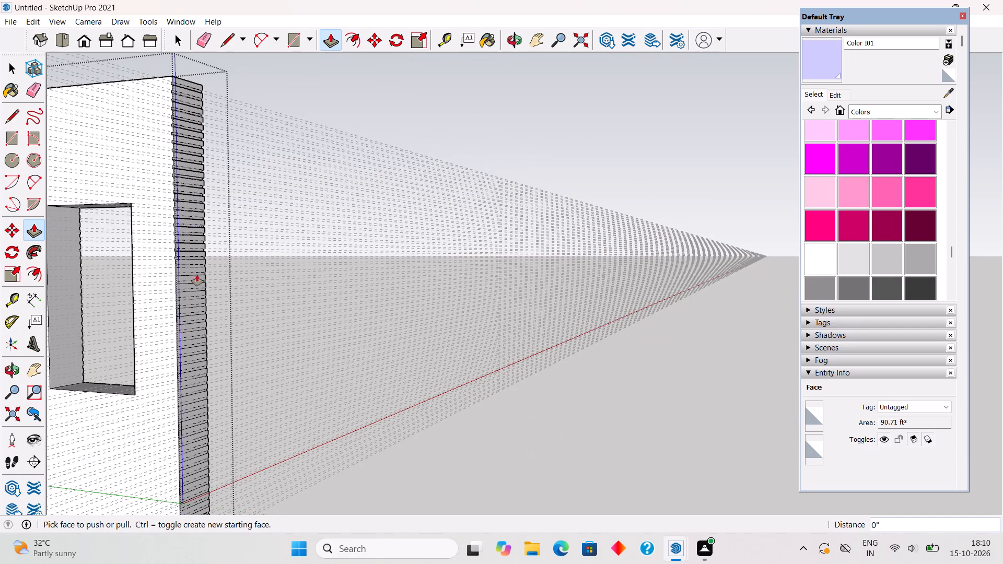
{"action": "scroll", "coordinate": [186, 437], "scroll_direction": "up", "scroll_amount": 6}
{"action": "scroll", "coordinate": [167, 140], "scroll_direction": "up", "scroll_amount": 2}
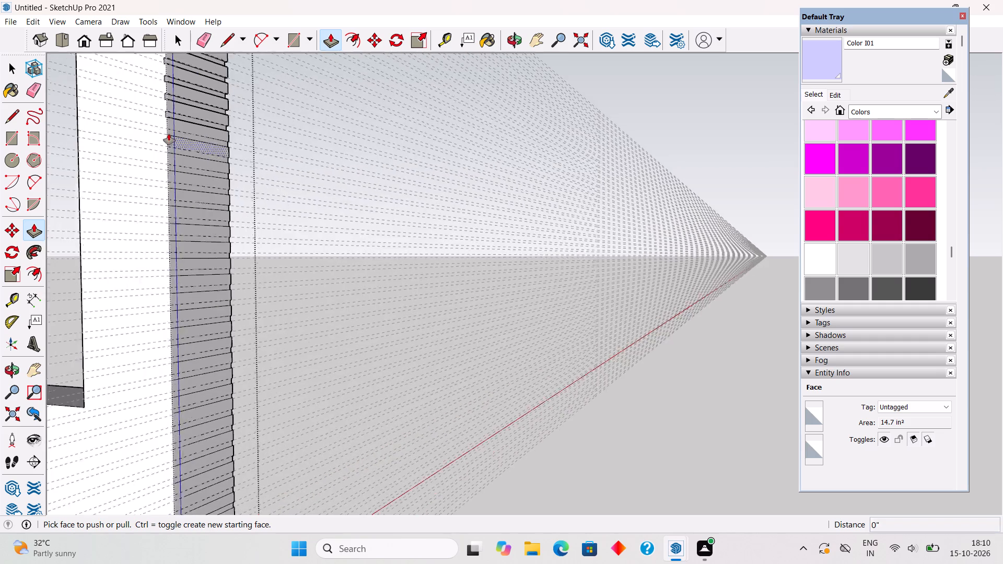
{"action": "scroll", "coordinate": [169, 134], "scroll_direction": "up", "scroll_amount": 7}
{"action": "double_click", "coordinate": [177, 136]}
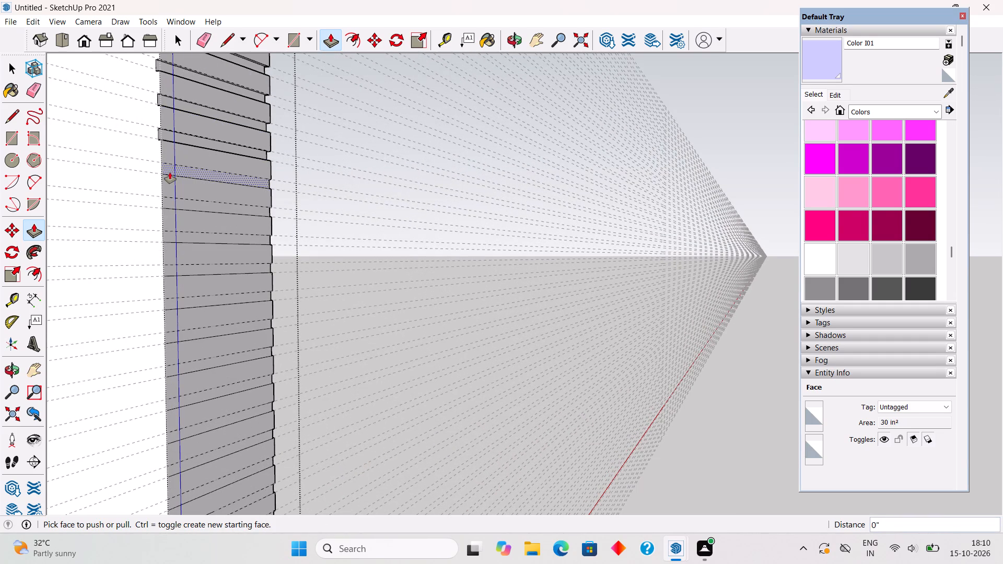
{"action": "double_click", "coordinate": [170, 172]}
Recess the next seven flush groove strips going down the end face, repeating the 0.3" push.
{"action": "middle_click_drag", "start_coordinate": [170, 174], "coordinate": [240, 200]}
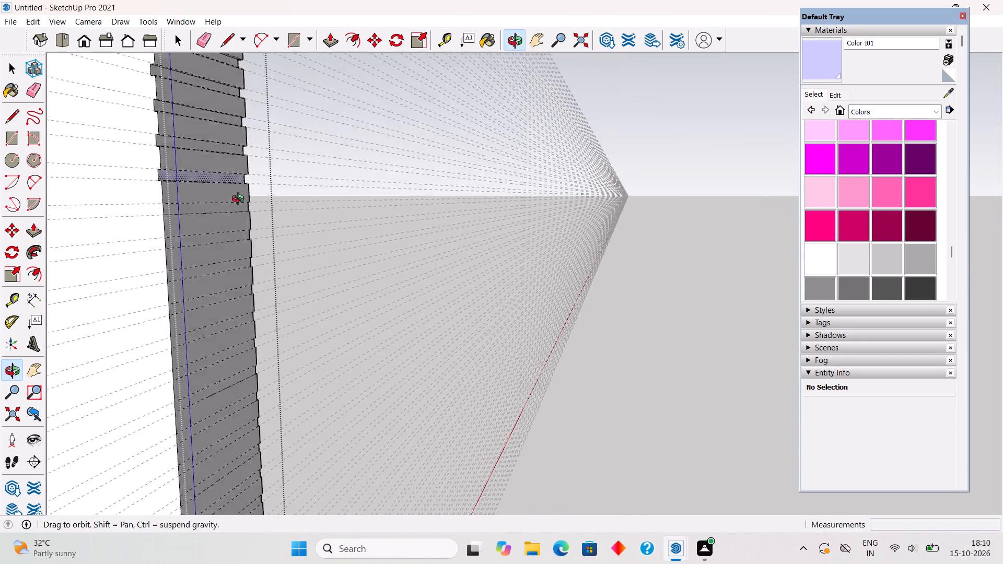
{"action": "middle_click_drag", "start_coordinate": [240, 200], "coordinate": [248, 206]}
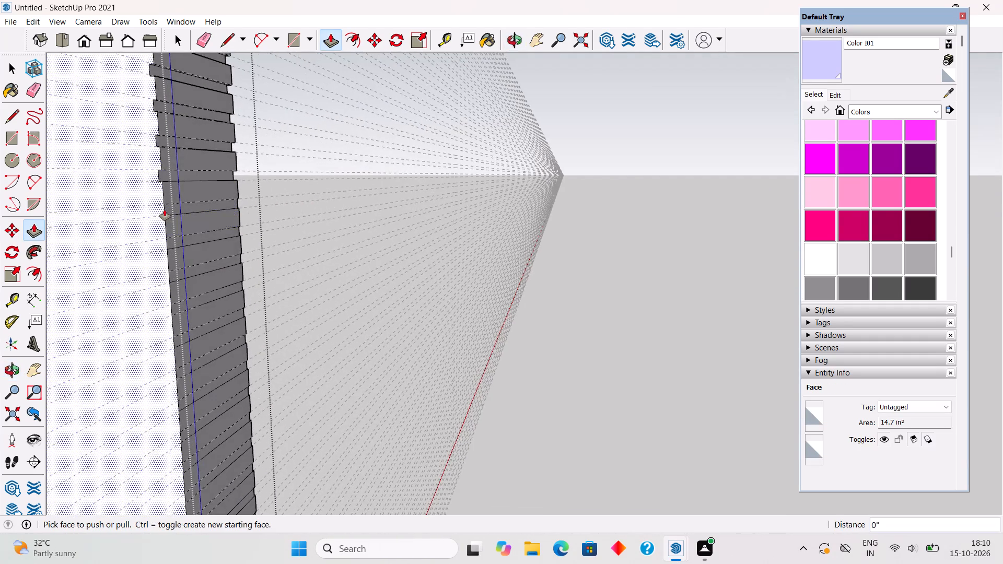
{"action": "double_click", "coordinate": [172, 207]}
{"action": "double_click", "coordinate": [177, 238]}
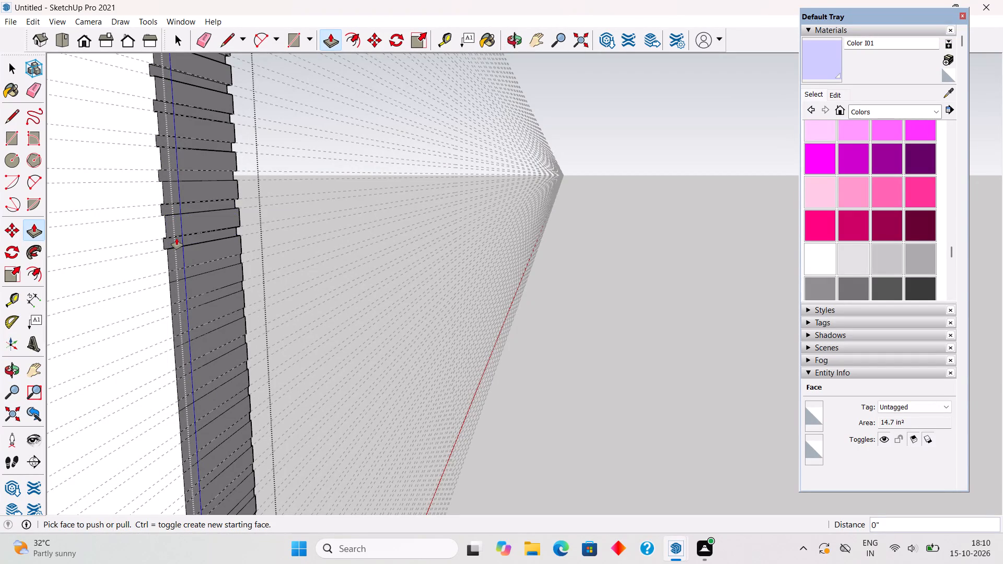
{"action": "double_click", "coordinate": [184, 275]}
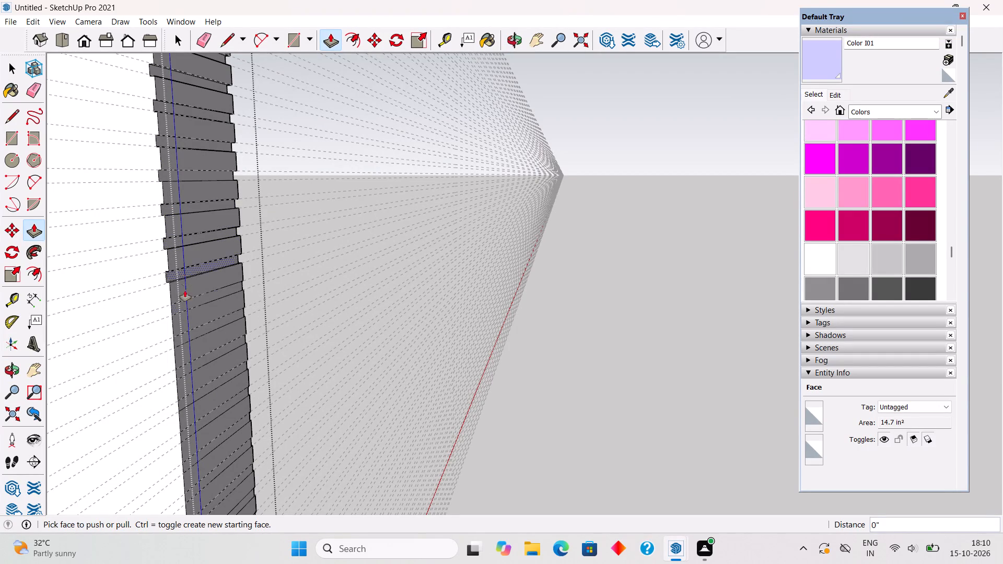
{"action": "double_click", "coordinate": [189, 303]}
{"action": "double_click", "coordinate": [191, 334]}
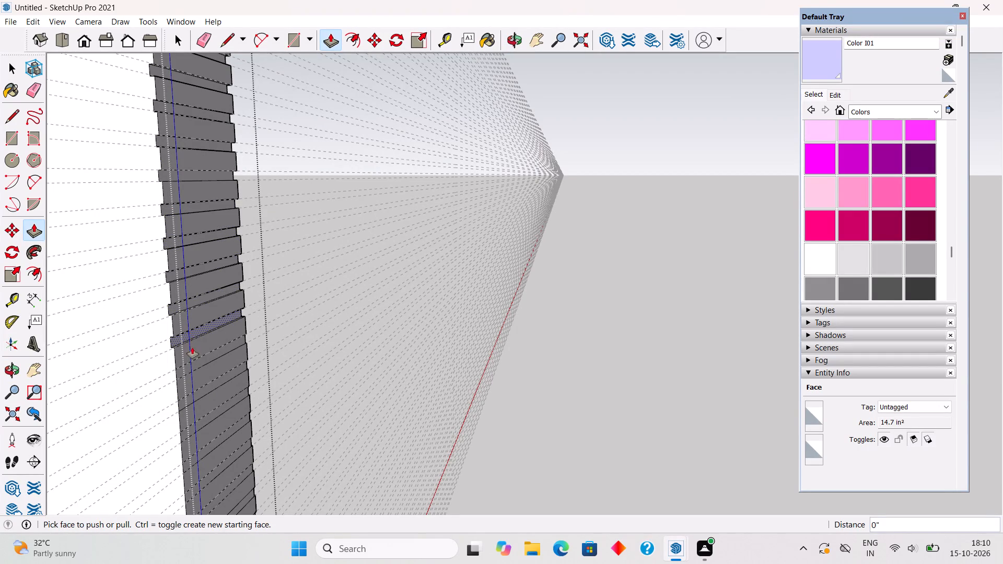
{"action": "double_click", "coordinate": [193, 363]}
{"action": "double_click", "coordinate": [195, 396]}
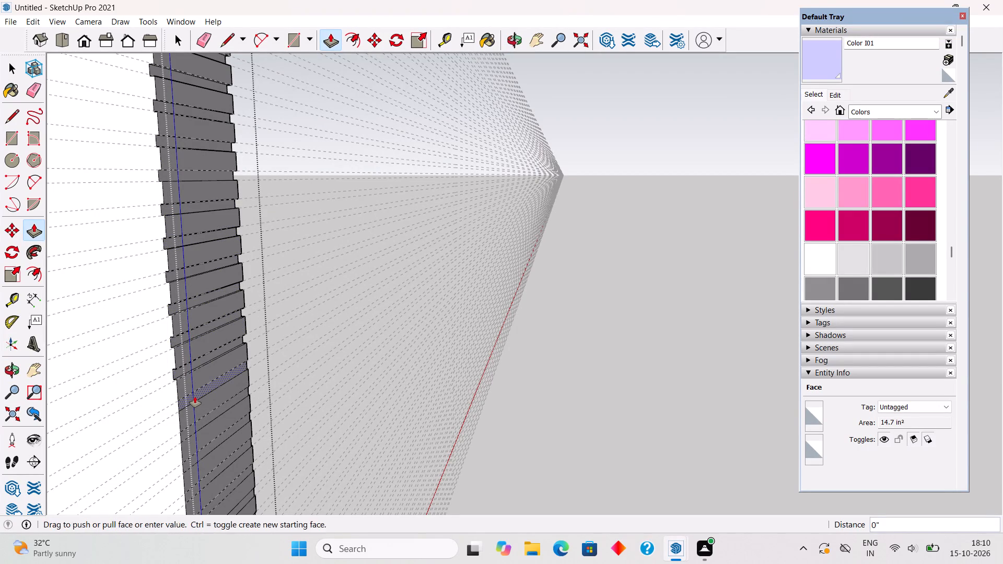
Recess four more flush groove strips further down the end face by the same 0.3".
{"action": "scroll", "coordinate": [189, 286], "scroll_direction": "down", "scroll_amount": 6}
{"action": "scroll", "coordinate": [194, 383], "scroll_direction": "up", "scroll_amount": 5}
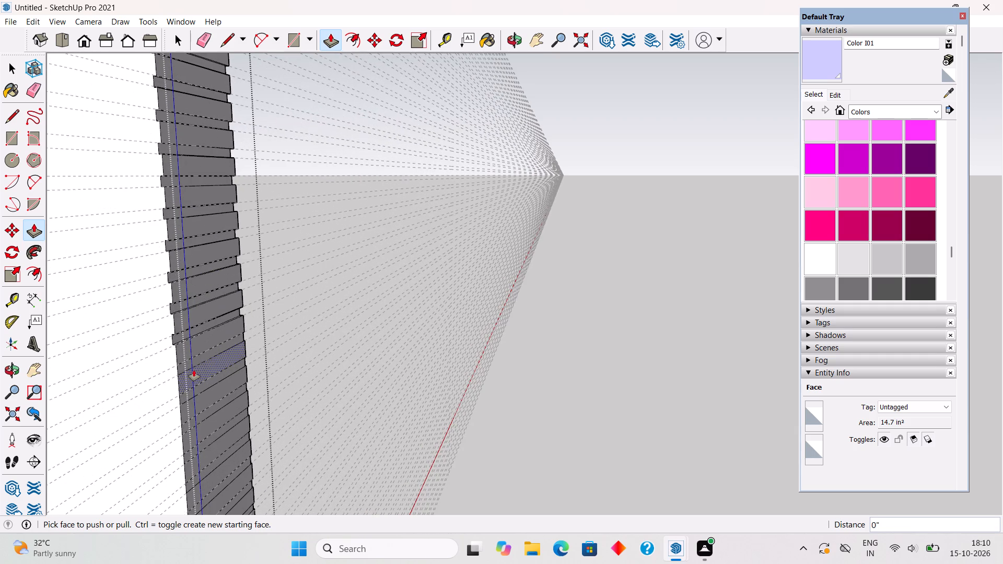
{"action": "double_click", "coordinate": [190, 362]}
{"action": "double_click", "coordinate": [194, 394]}
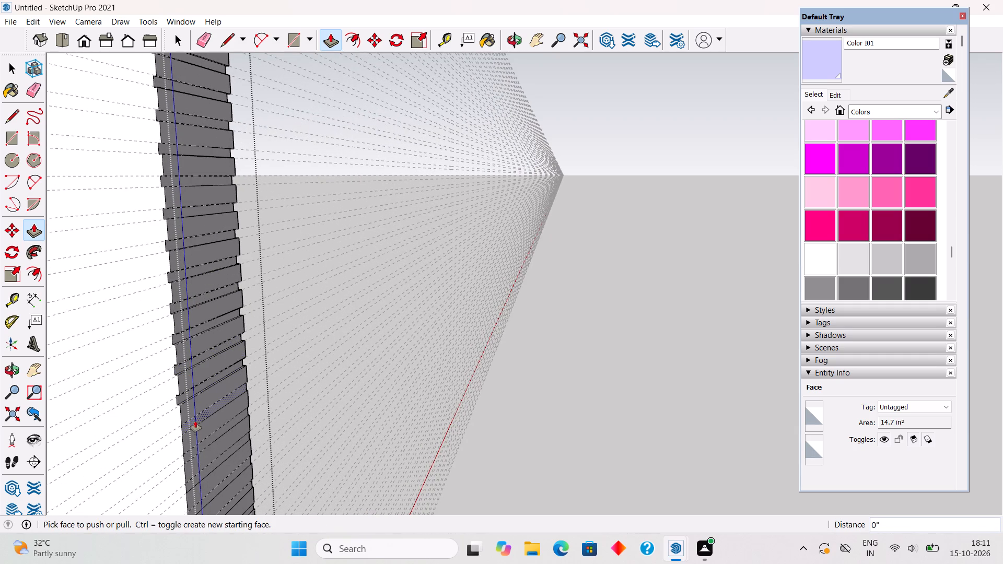
{"action": "double_click", "coordinate": [195, 424]}
{"action": "double_click", "coordinate": [201, 448]}
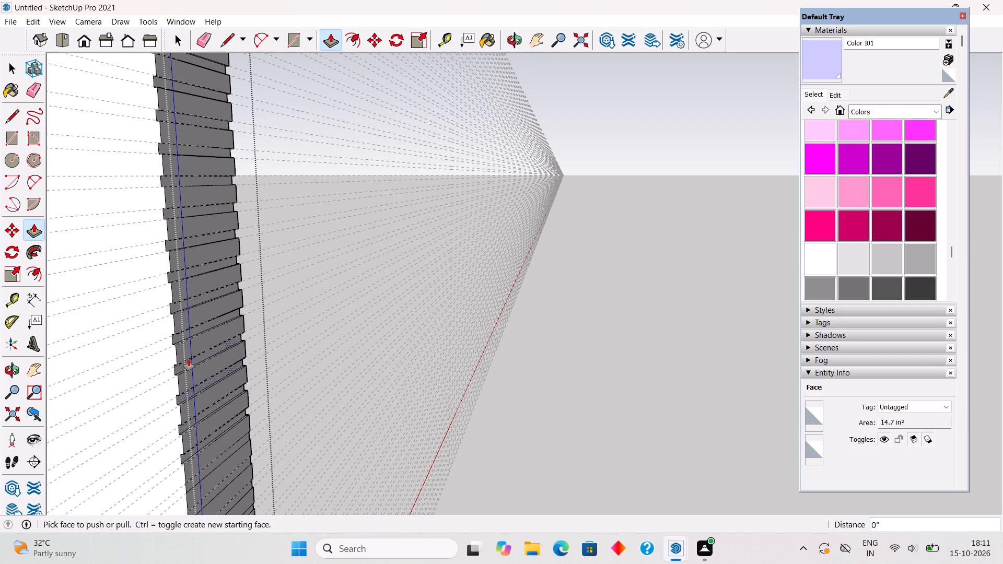
Push the next six flush groove strips below the last recess inward by 0.3" each.
{"action": "scroll", "coordinate": [180, 334], "scroll_direction": "down", "scroll_amount": 18}
{"action": "scroll", "coordinate": [192, 451], "scroll_direction": "up", "scroll_amount": 6}
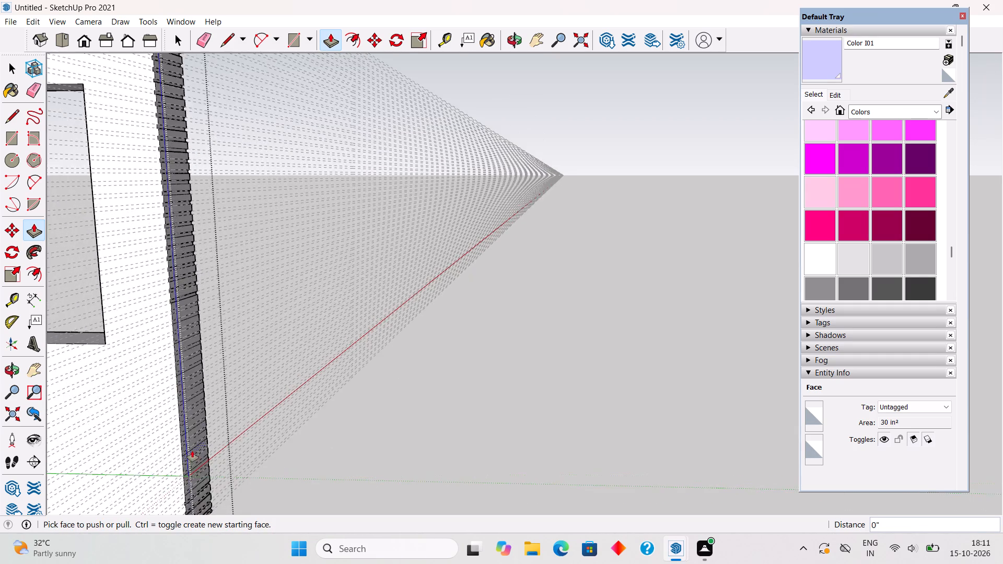
{"action": "scroll", "coordinate": [192, 451], "scroll_direction": "up", "scroll_amount": 3}
{"action": "double_click", "coordinate": [169, 242]}
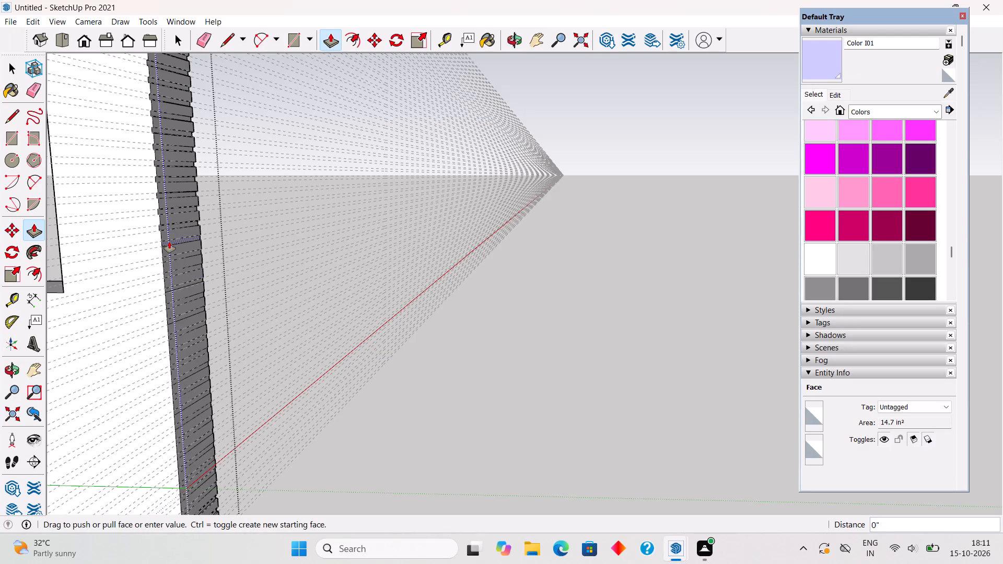
{"action": "double_click", "coordinate": [169, 258]}
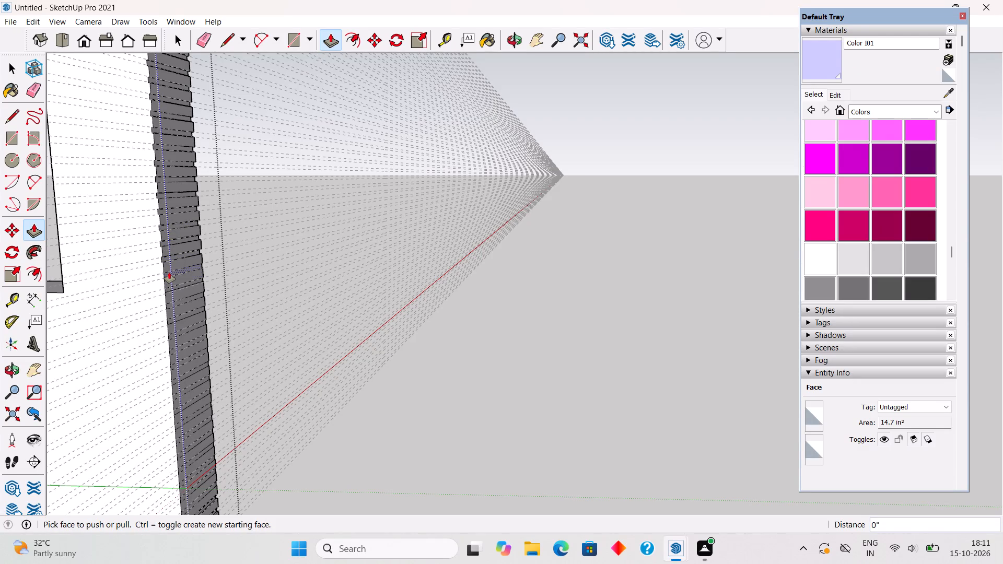
{"action": "double_click", "coordinate": [169, 272]}
{"action": "double_click", "coordinate": [172, 289]}
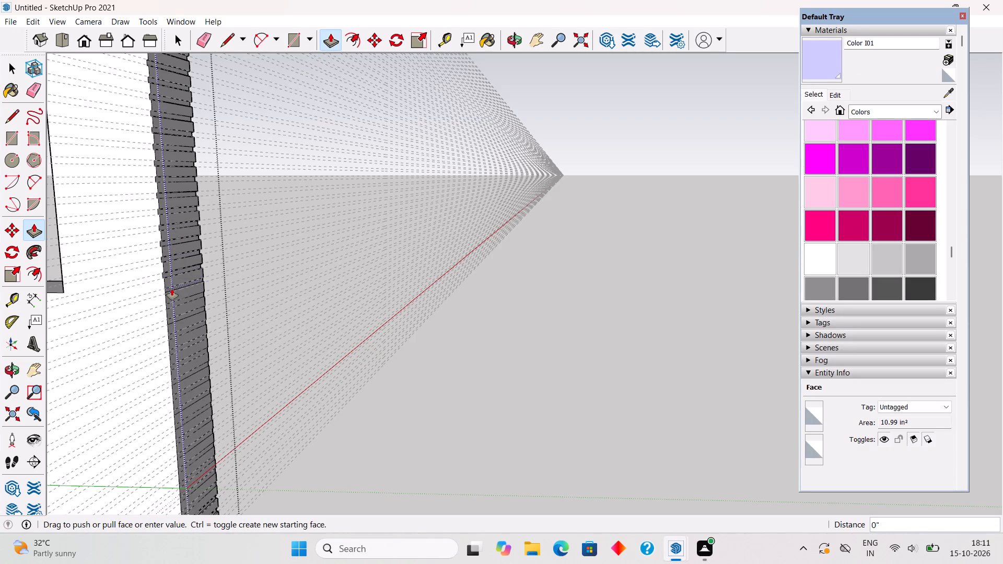
{"action": "double_click", "coordinate": [172, 304]}
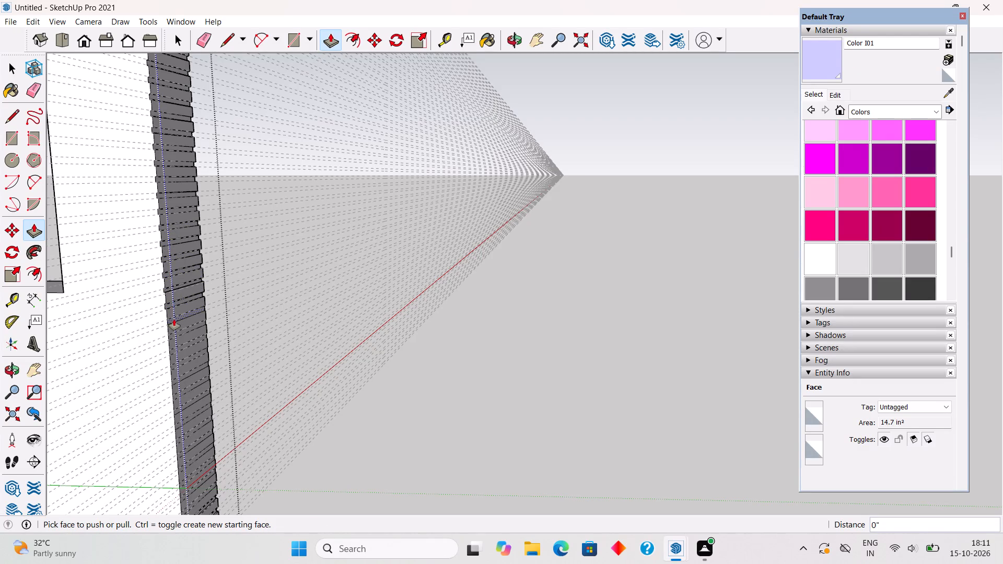
{"action": "double_click", "coordinate": [174, 319]}
Recess the following eight flush groove strips down toward the model origin by the same 0.3".
{"action": "left_click", "coordinate": [177, 335]}
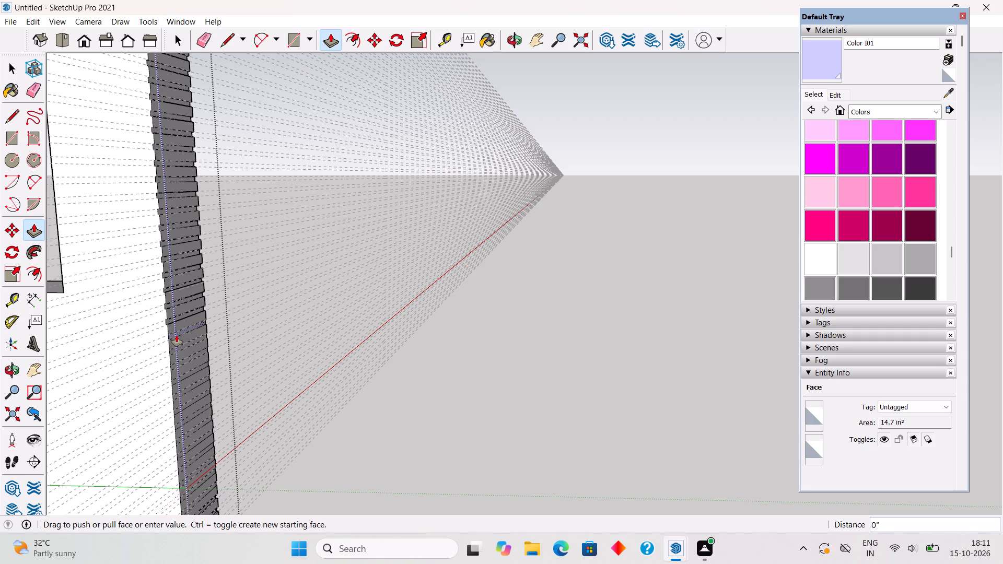
{"action": "left_click", "coordinate": [177, 335]}
{"action": "double_click", "coordinate": [177, 335]}
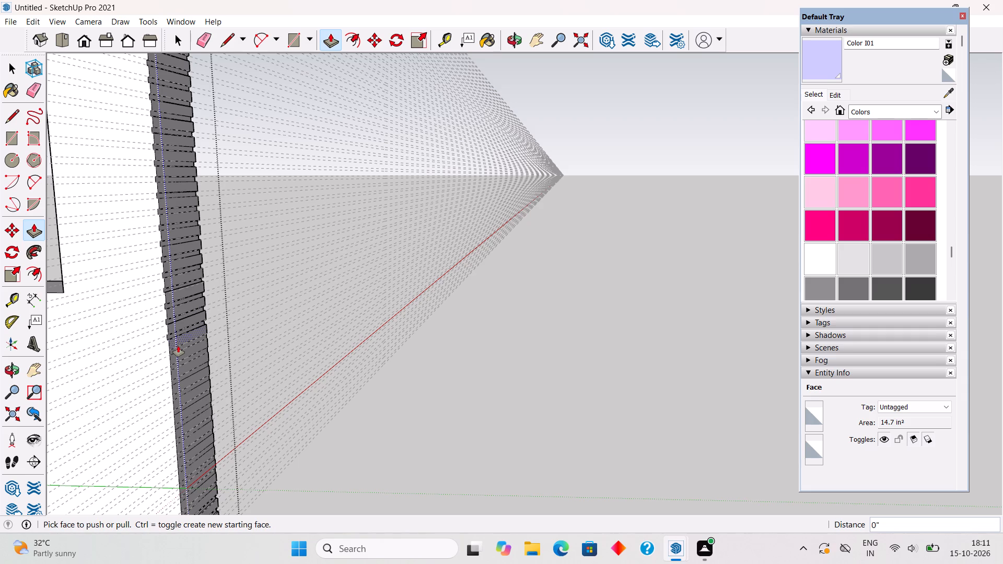
{"action": "double_click", "coordinate": [179, 347]}
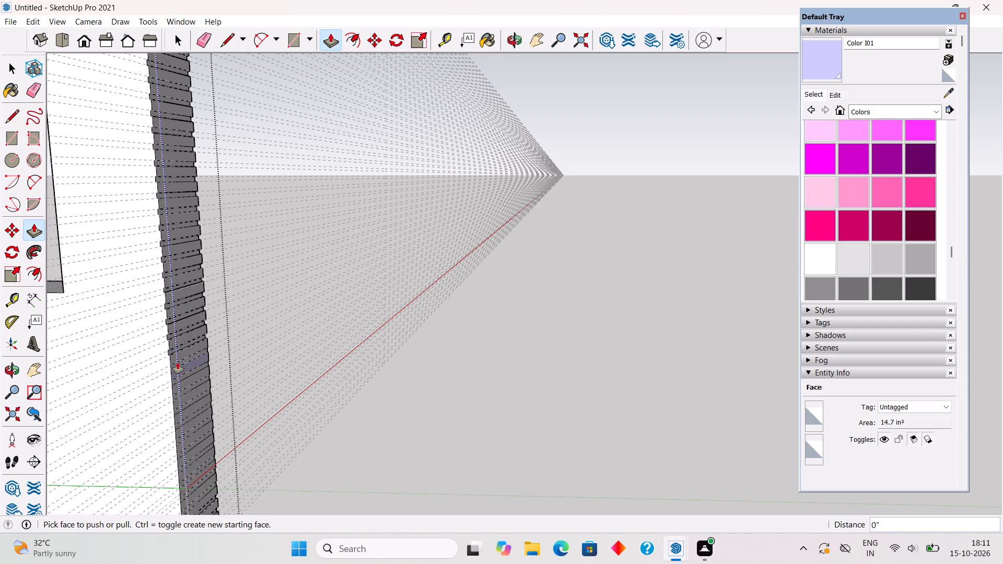
{"action": "double_click", "coordinate": [178, 362]}
{"action": "double_click", "coordinate": [178, 378]}
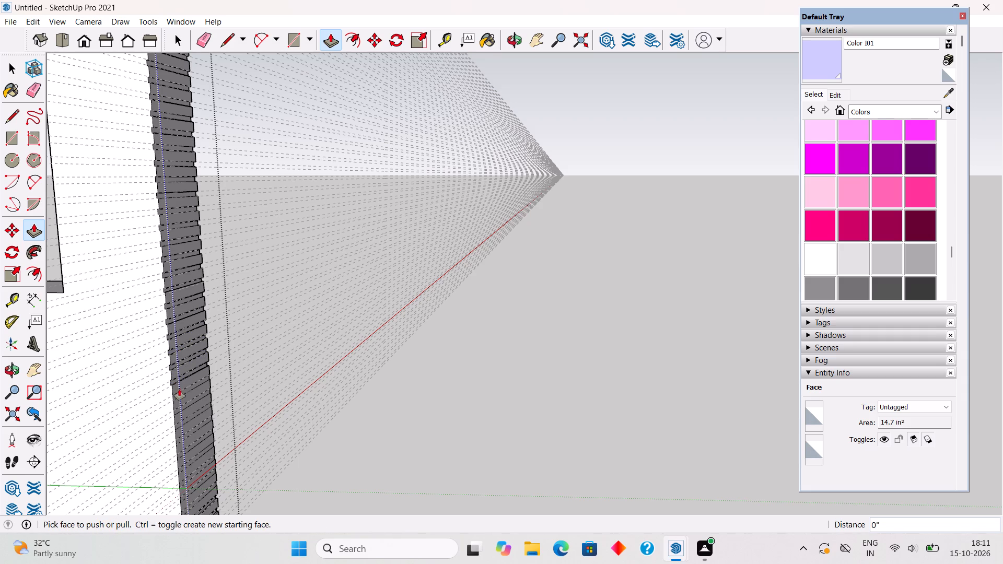
{"action": "double_click", "coordinate": [179, 393]}
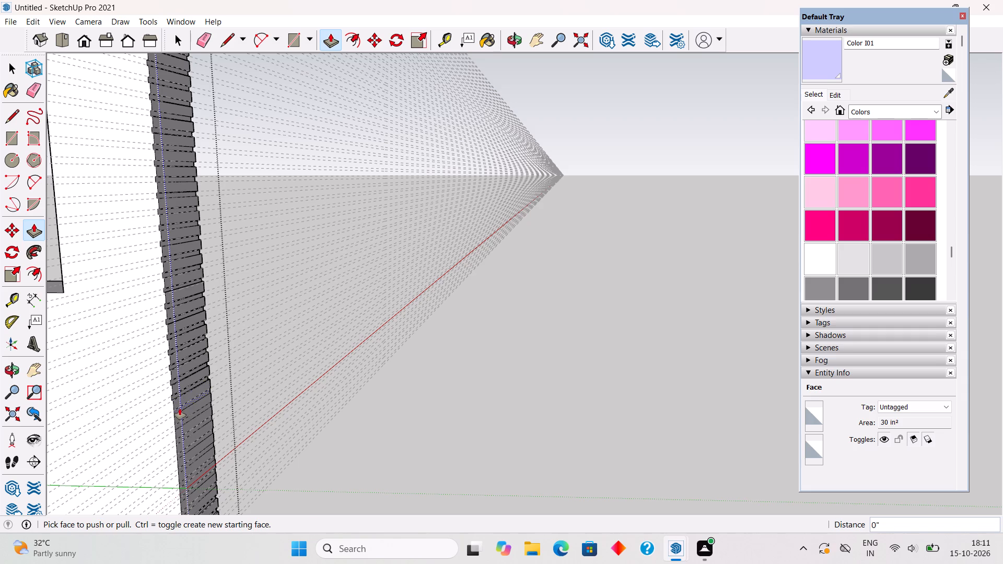
{"action": "double_click", "coordinate": [180, 408]}
{"action": "double_click", "coordinate": [181, 424]}
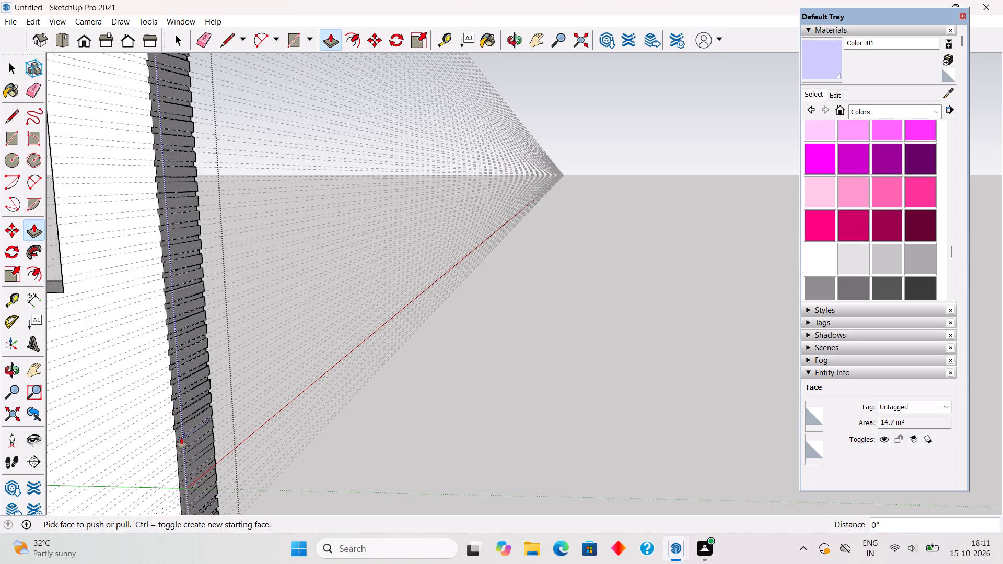
{"action": "double_click", "coordinate": [181, 438]}
Recess the remaining five flush groove strips around the origin on the end face by the same 0.3" and close the wall group.
{"action": "scroll", "coordinate": [183, 301], "scroll_direction": "down", "scroll_amount": 5}
{"action": "scroll", "coordinate": [191, 496], "scroll_direction": "up", "scroll_amount": 5}
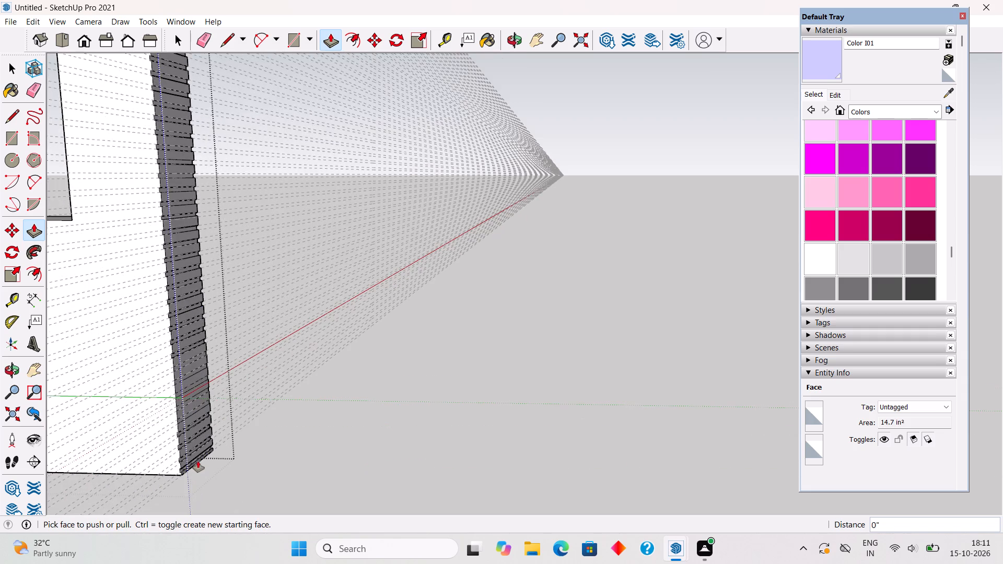
{"action": "scroll", "coordinate": [198, 461], "scroll_direction": "up", "scroll_amount": 8}
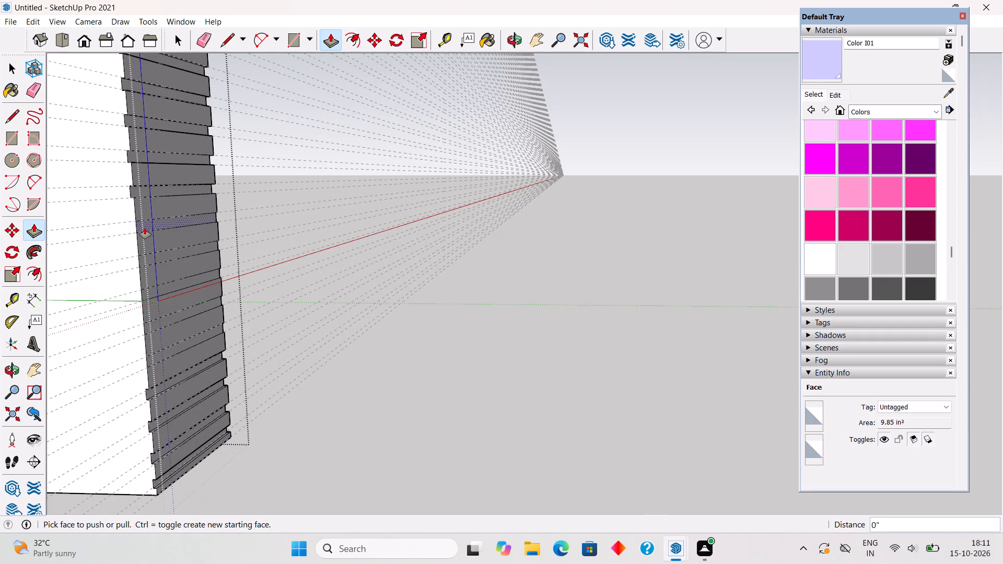
{"action": "left_click", "coordinate": [145, 229]}
{"action": "left_click", "coordinate": [145, 229]}
{"action": "double_click", "coordinate": [149, 259]}
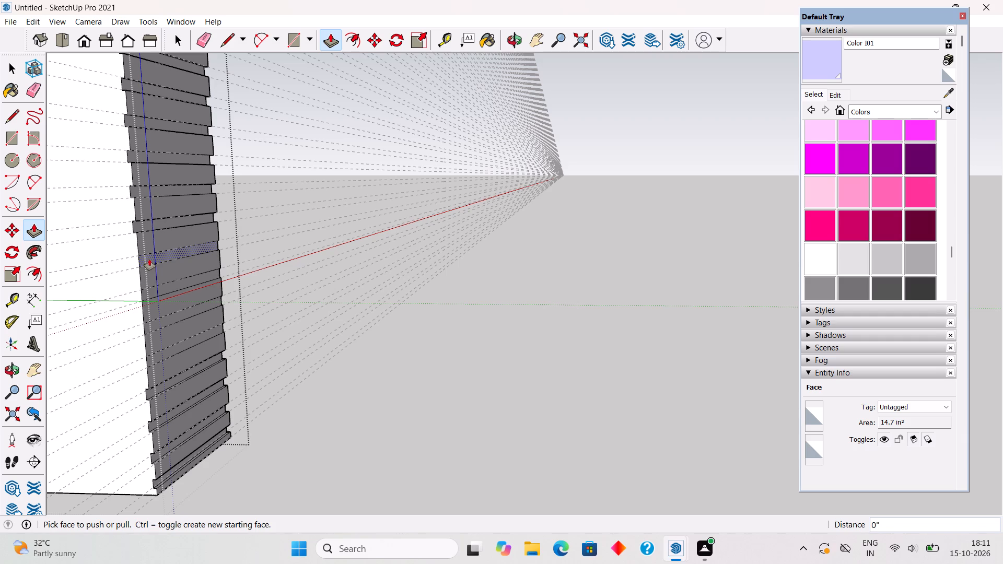
{"action": "double_click", "coordinate": [149, 289]}
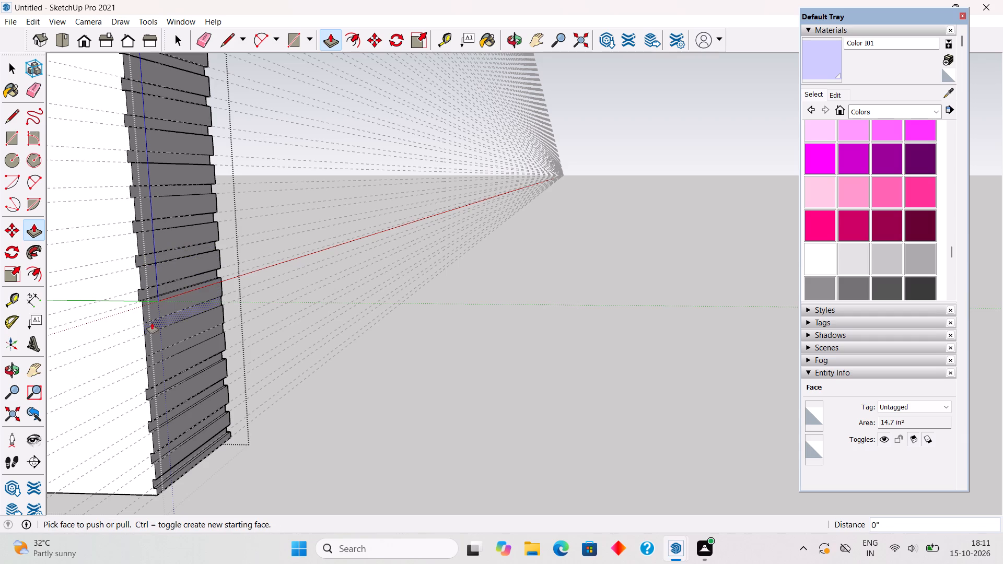
{"action": "double_click", "coordinate": [151, 330]}
{"action": "double_click", "coordinate": [154, 357]}
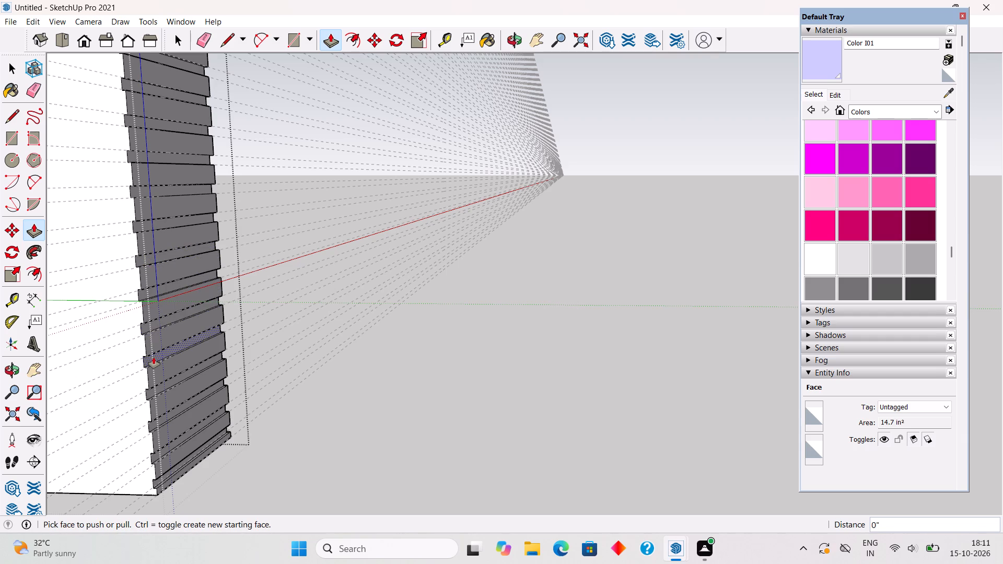
{"action": "key", "text": "space"}
{"action": "scroll", "coordinate": [357, 354], "scroll_direction": "down", "scroll_amount": 9}
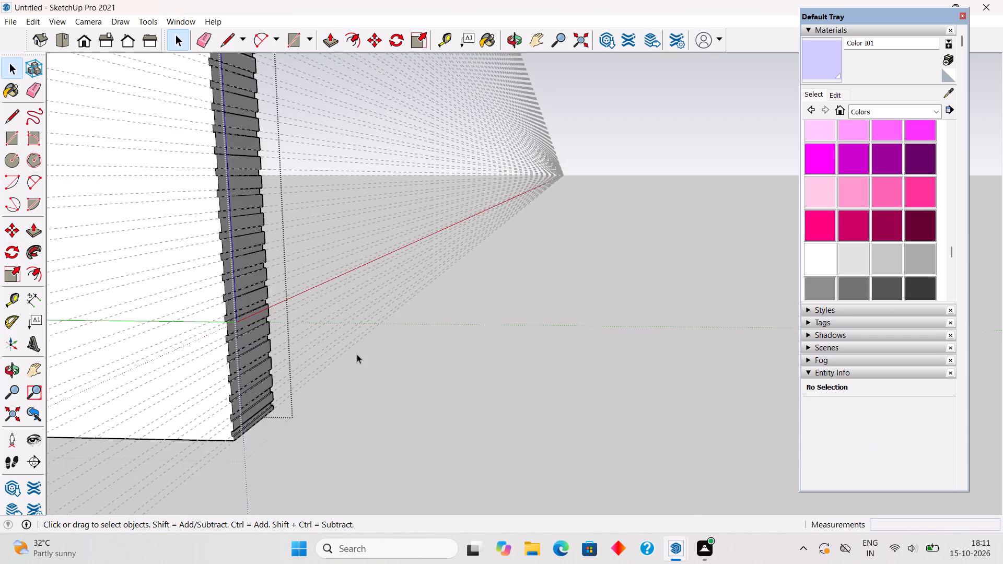
{"action": "scroll", "coordinate": [357, 354], "scroll_direction": "down", "scroll_amount": 3}
{"action": "left_click", "coordinate": [383, 361]}
Delete all construction guides from the model.
{"action": "scroll", "coordinate": [468, 342], "scroll_direction": "down", "scroll_amount": 10}
{"action": "middle_click_drag", "start_coordinate": [446, 375], "coordinate": [244, 349]}
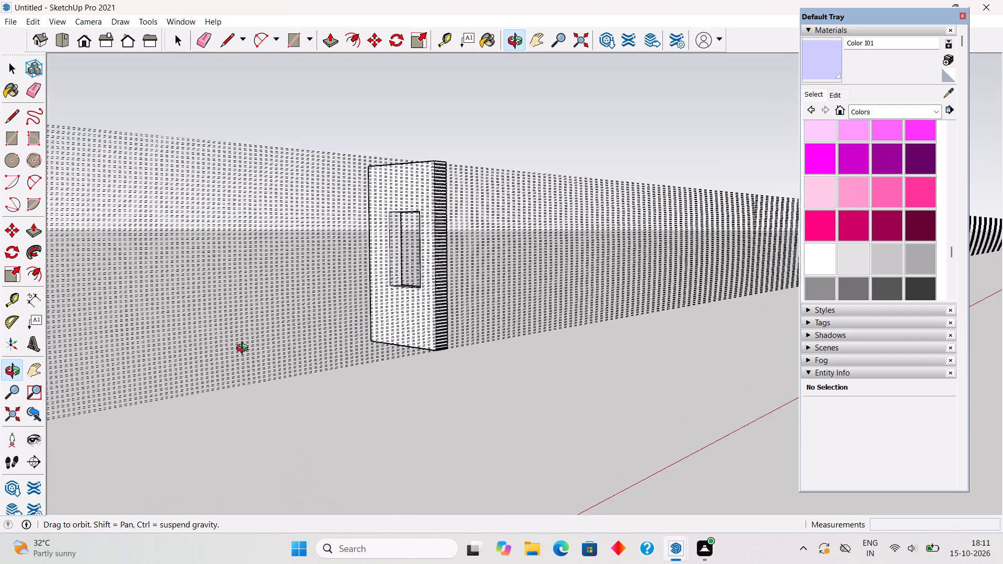
{"action": "middle_click_drag", "start_coordinate": [244, 349], "coordinate": [198, 335]}
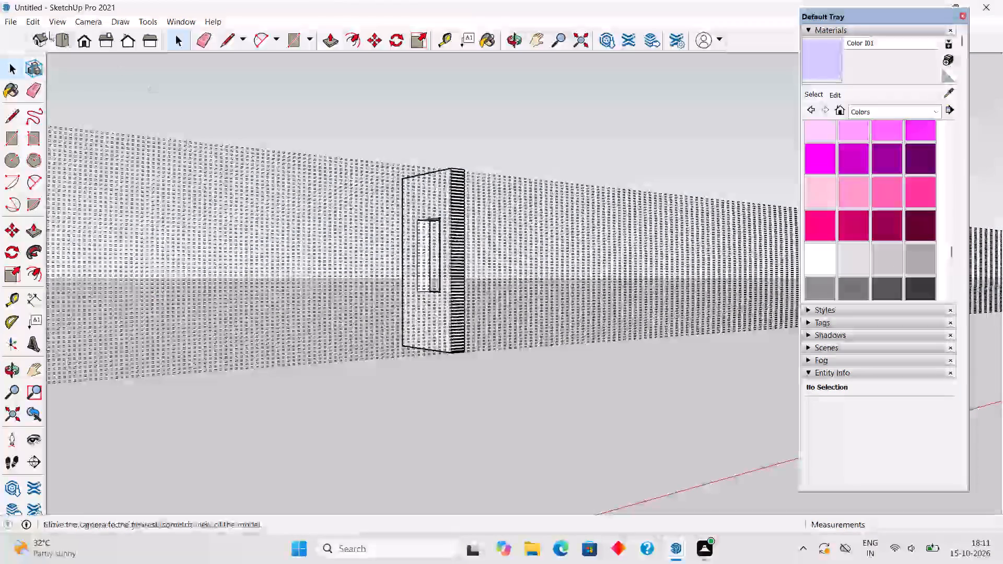
{"action": "left_click", "coordinate": [34, 21]}
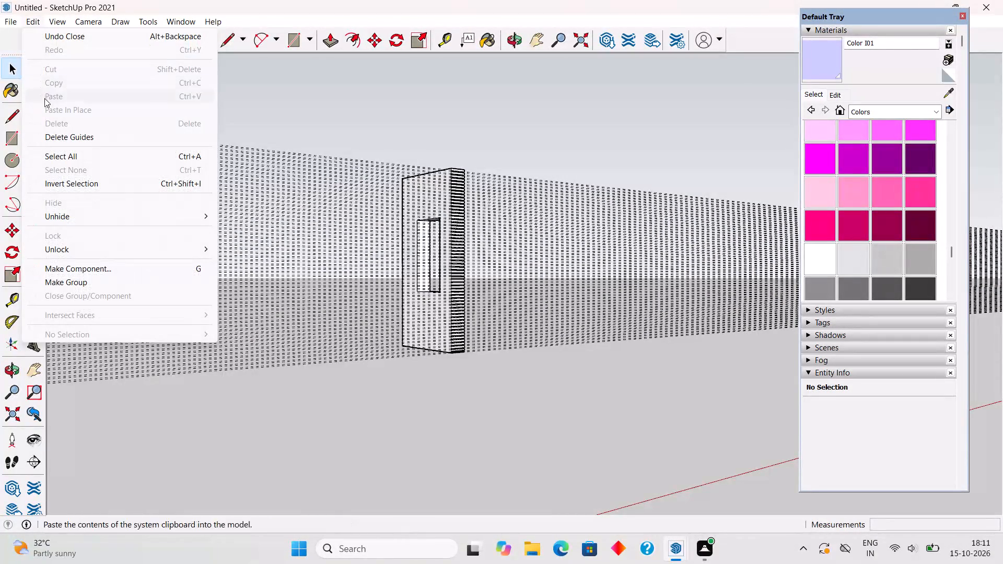
{"action": "left_click", "coordinate": [56, 132]}
Place two horizontal guides 1" apart across the window opening's white jamb, aligned with the top and bottom of its uppermost groove.
{"action": "scroll", "coordinate": [414, 225], "scroll_direction": "up", "scroll_amount": 6}
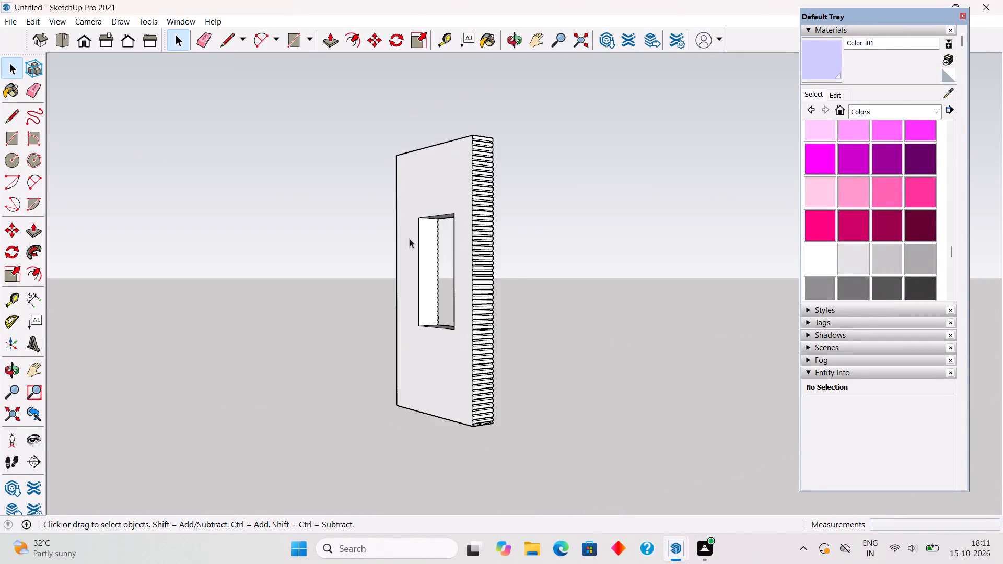
{"action": "scroll", "coordinate": [410, 239], "scroll_direction": "up", "scroll_amount": 3}
{"action": "middle_click_drag", "start_coordinate": [435, 219], "coordinate": [398, 238]}
{"action": "scroll", "coordinate": [406, 240], "scroll_direction": "up", "scroll_amount": 5}
{"action": "middle_click_drag", "start_coordinate": [447, 185], "coordinate": [440, 160]}
{"action": "scroll", "coordinate": [450, 175], "scroll_direction": "up", "scroll_amount": 3}
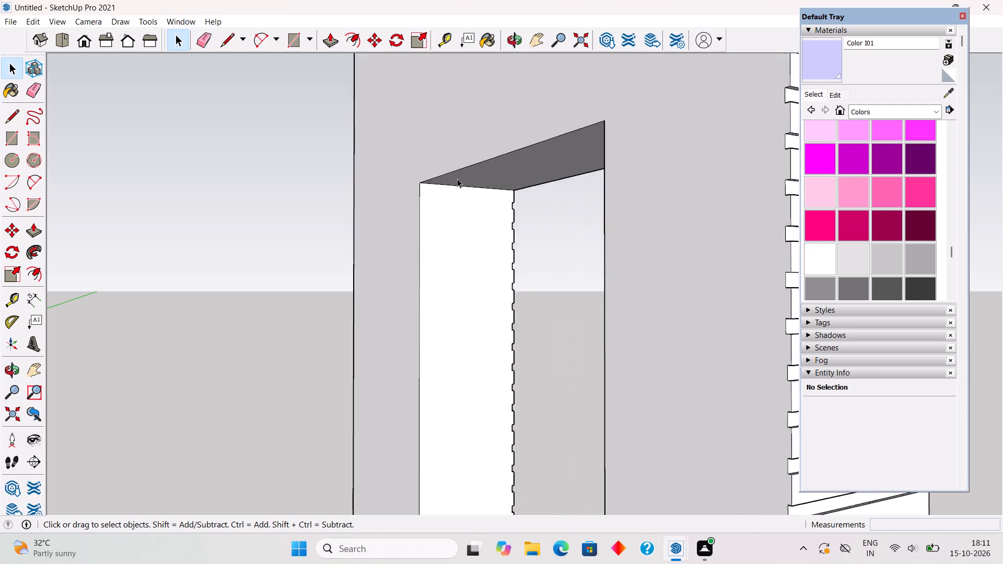
{"action": "scroll", "coordinate": [457, 179], "scroll_direction": "up", "scroll_amount": 10}
{"action": "key", "text": "t"}
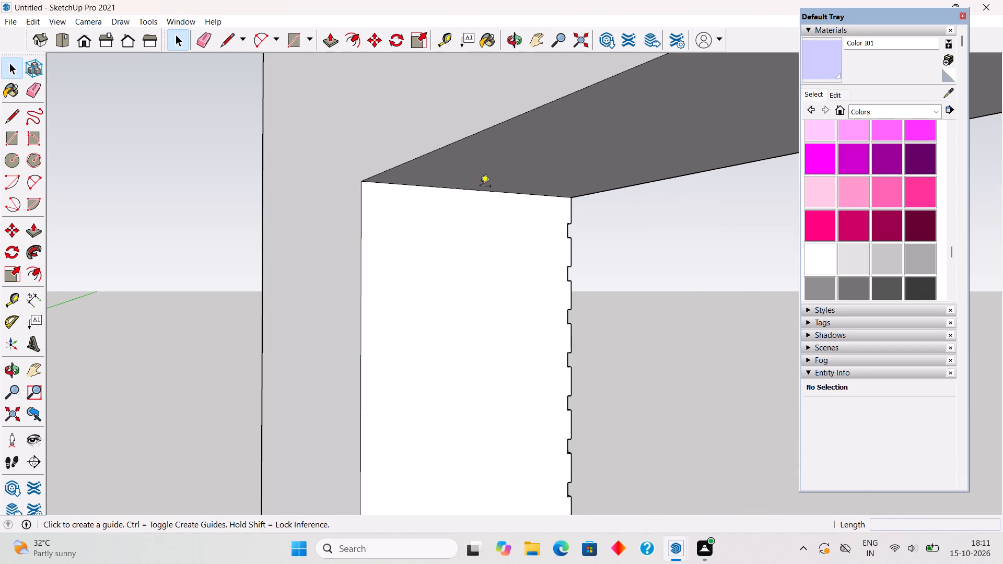
{"action": "left_click", "coordinate": [492, 193]}
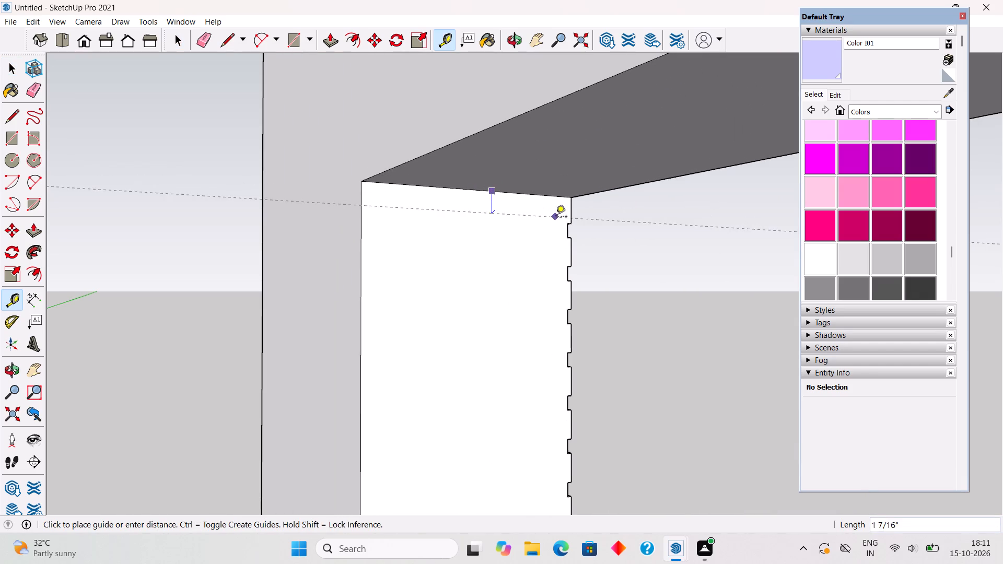
{"action": "left_click", "coordinate": [565, 225]}
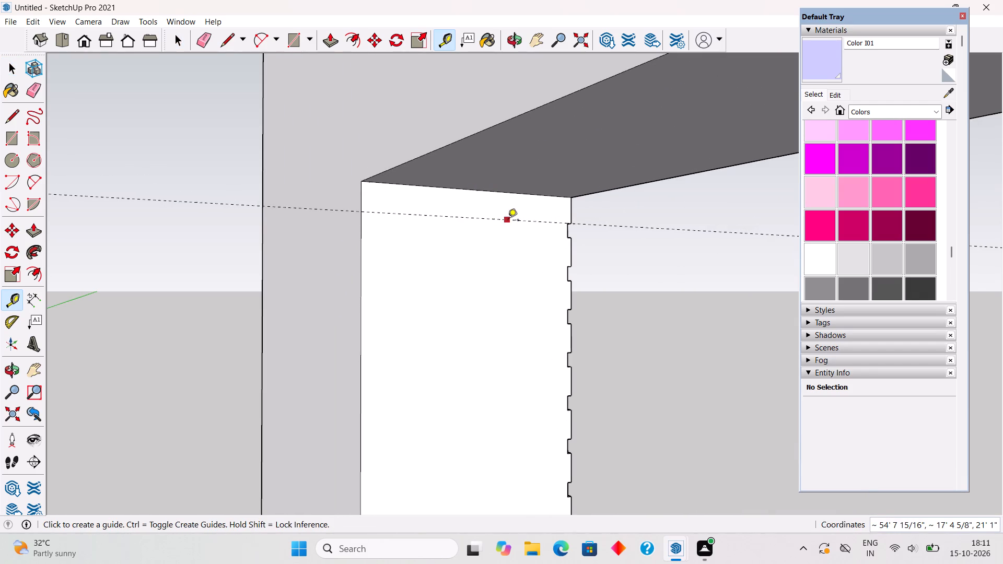
{"action": "left_click", "coordinate": [508, 220]}
{"action": "left_click", "coordinate": [567, 238]}
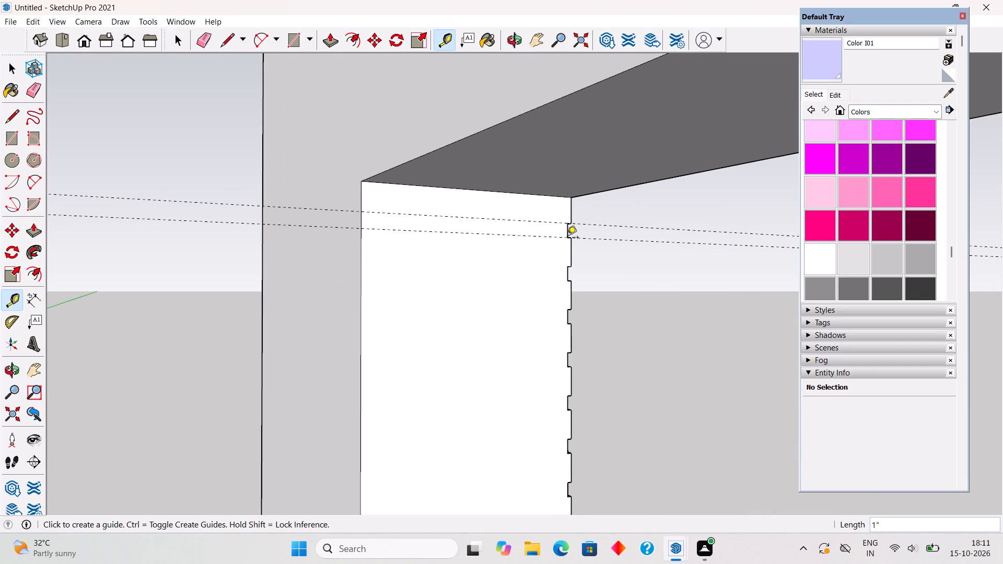
Copy the pair of guides 3" down the window jamb and array the copy x15.
{"action": "key", "text": "space"}
{"action": "left_click", "coordinate": [547, 221]}
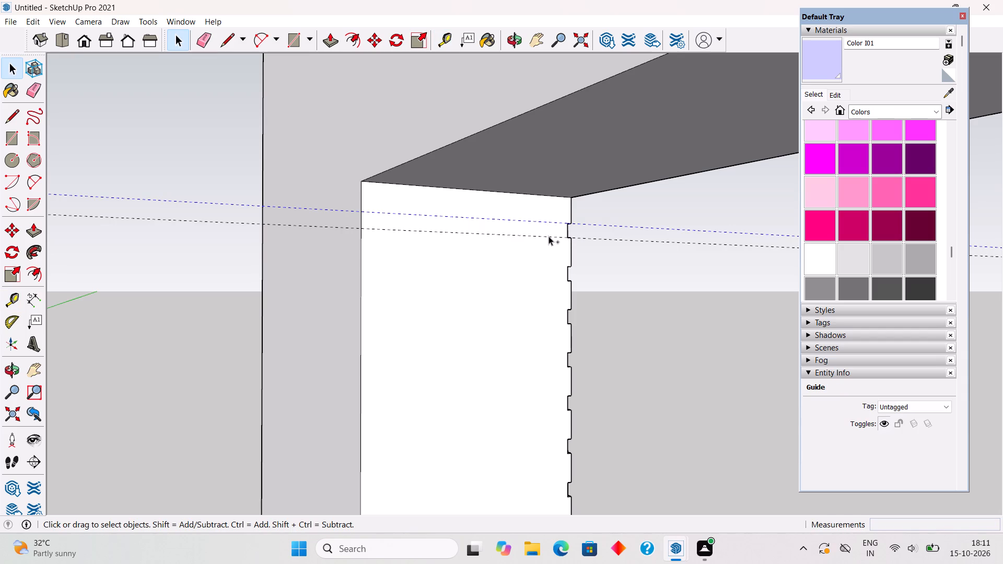
{"action": "left_click", "coordinate": [549, 236], "text": "ctrl"}
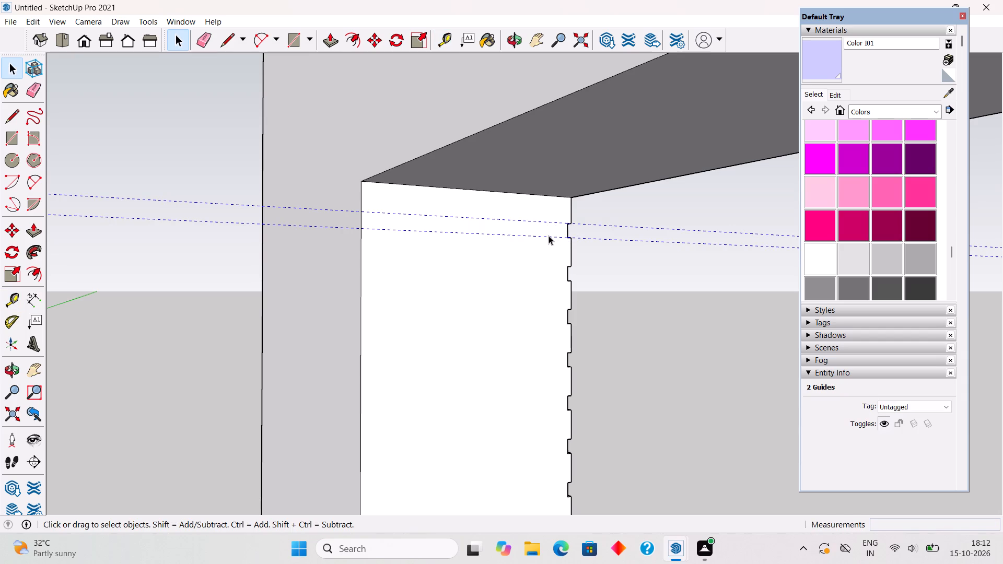
{"action": "key", "text": "m"}
{"action": "left_click", "coordinate": [549, 236]}
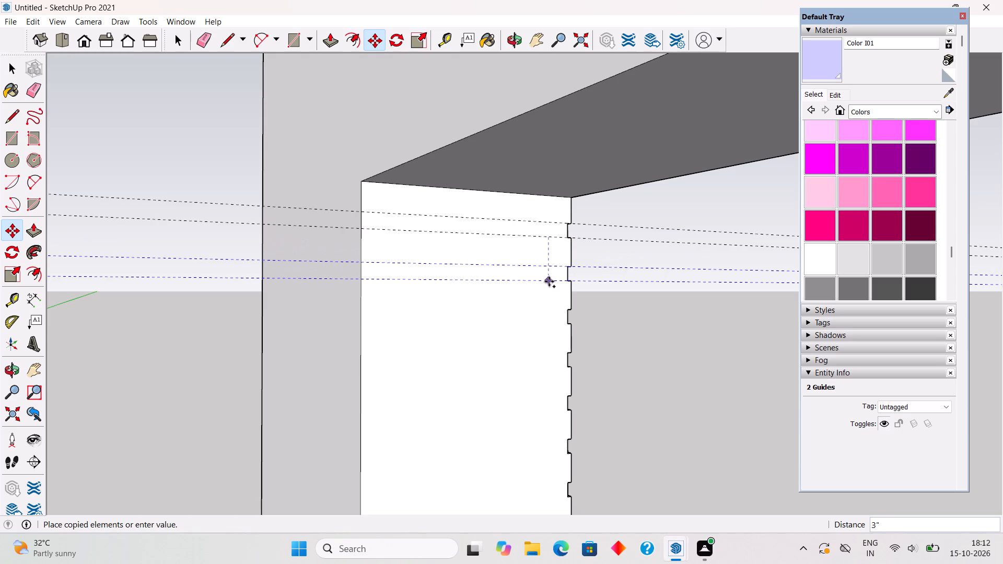
{"action": "type", "text": "3\""}
{"action": "key", "text": "Return"}
{"action": "key", "text": "x"}
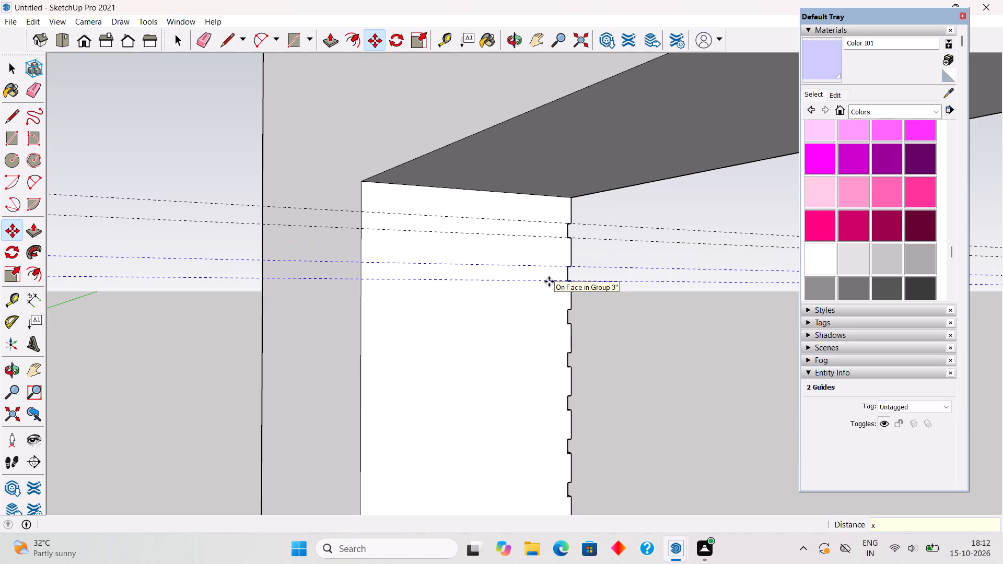
{"action": "key", "text": "1"}
{"action": "key", "text": "5"}
{"action": "key", "text": "Return"}
{"action": "key", "text": "Return"}
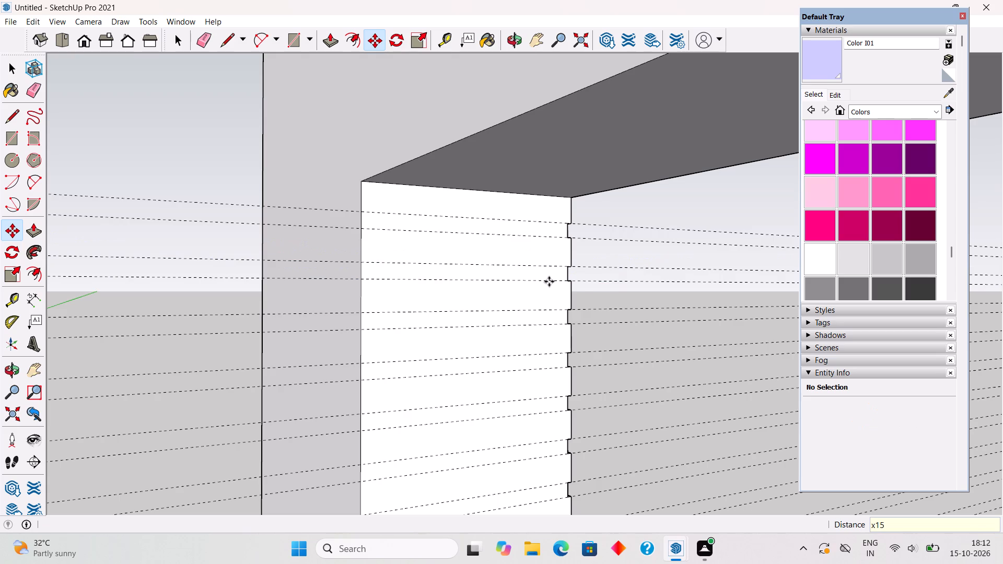
Copy the lowest visible guide pair on the window jamb 3' downward and array the copy x10.
{"action": "scroll", "coordinate": [549, 281], "scroll_direction": "down", "scroll_amount": 8}
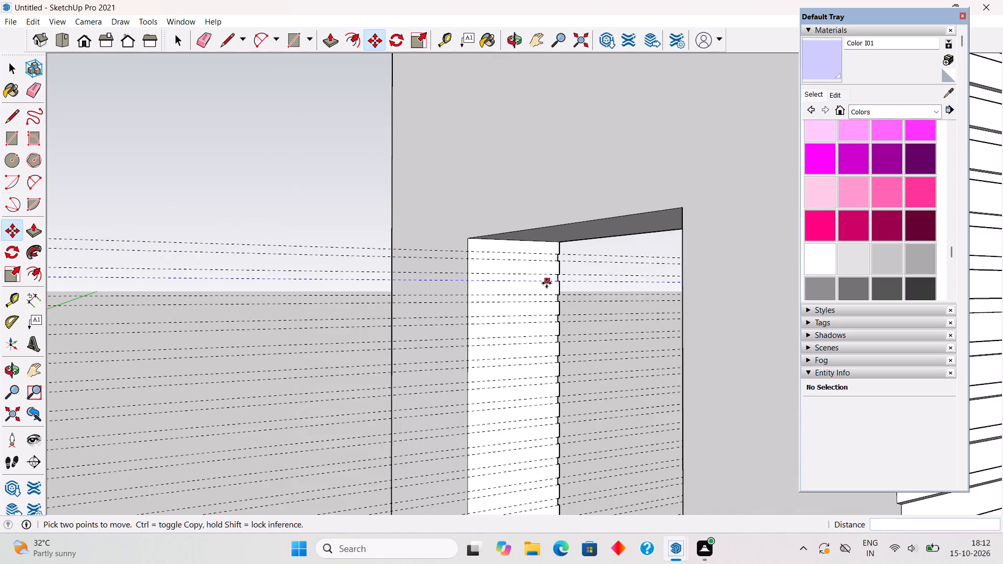
{"action": "scroll", "coordinate": [546, 284], "scroll_direction": "down", "scroll_amount": 12}
{"action": "scroll", "coordinate": [546, 285], "scroll_direction": "up", "scroll_amount": 5}
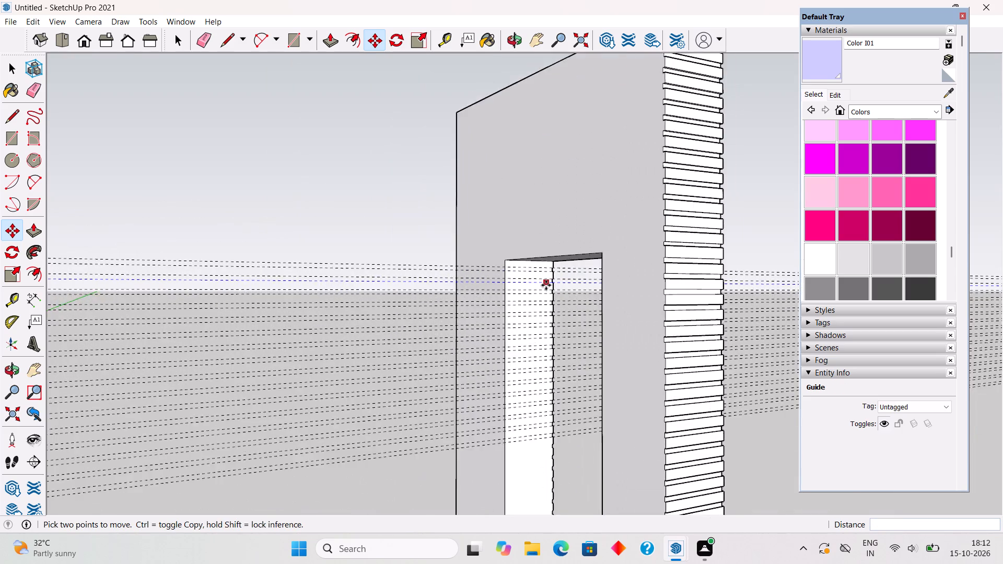
{"action": "scroll", "coordinate": [546, 285], "scroll_direction": "down", "scroll_amount": 5}
{"action": "scroll", "coordinate": [551, 428], "scroll_direction": "up", "scroll_amount": 7}
{"action": "key", "text": "space"}
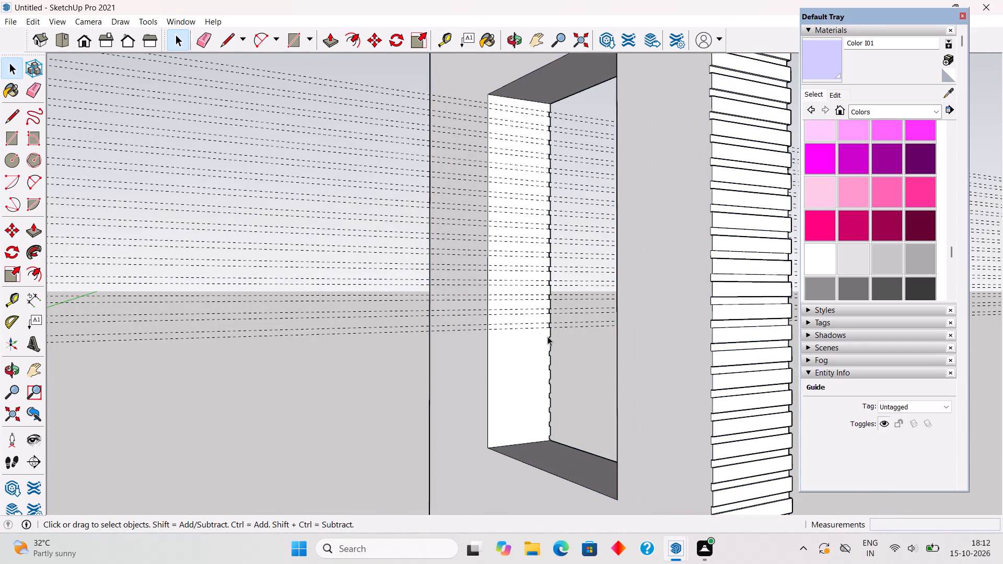
{"action": "scroll", "coordinate": [530, 328], "scroll_direction": "up", "scroll_amount": 3}
{"action": "left_click", "coordinate": [523, 322]}
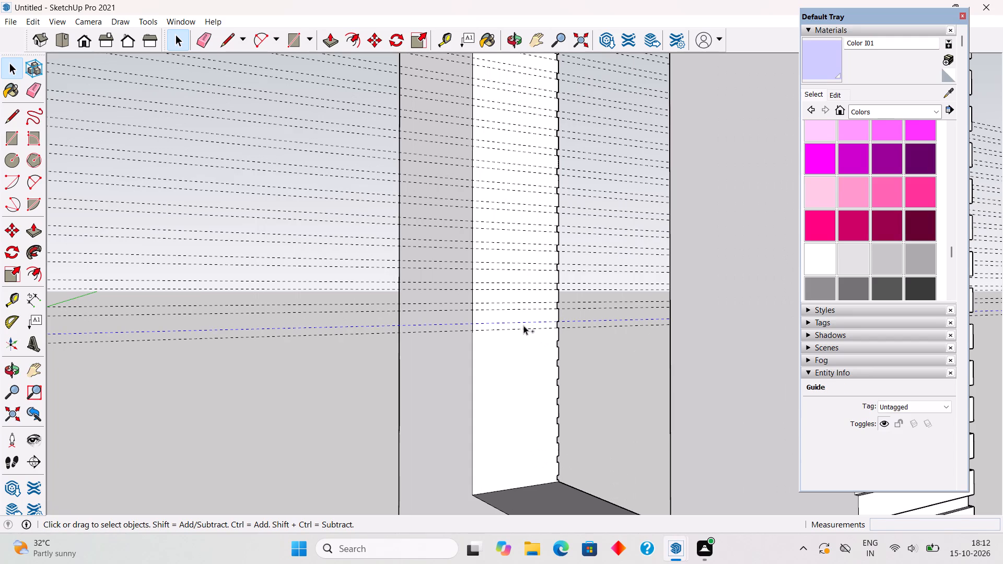
{"action": "left_click", "coordinate": [523, 329], "text": "ctrl"}
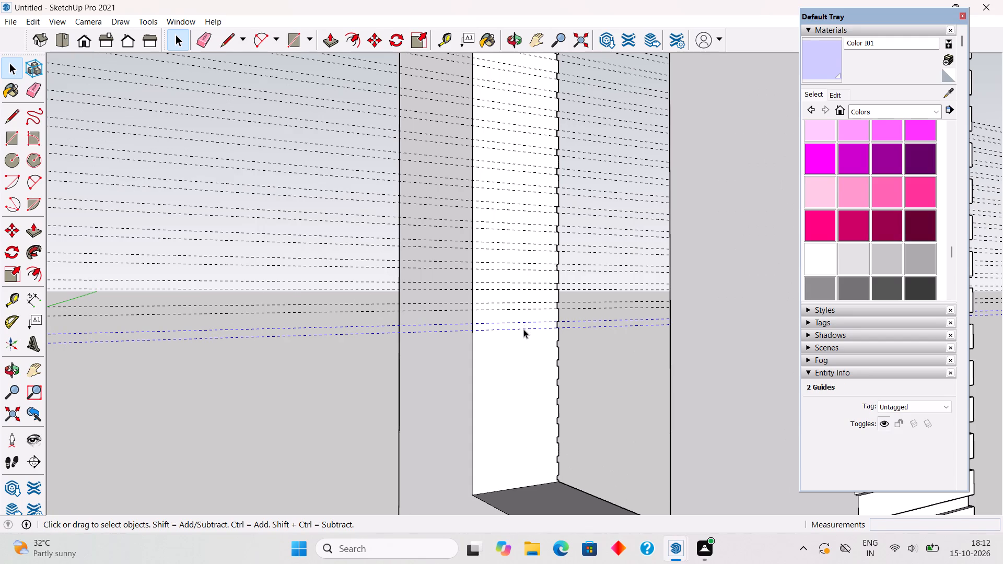
{"action": "key", "text": "m"}
{"action": "left_click", "coordinate": [523, 329]}
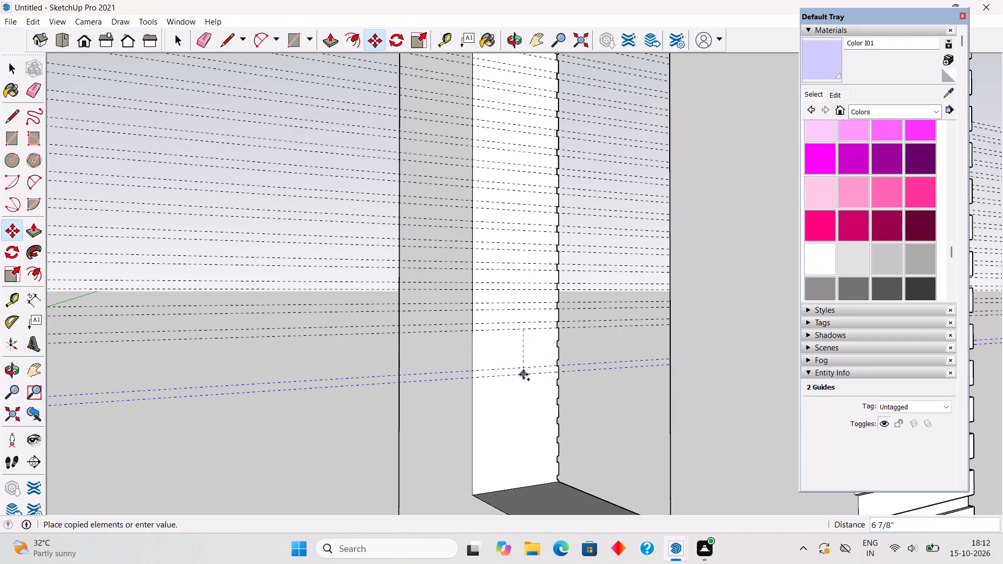
{"action": "type", "text": "3'"}
{"action": "key", "text": "Return"}
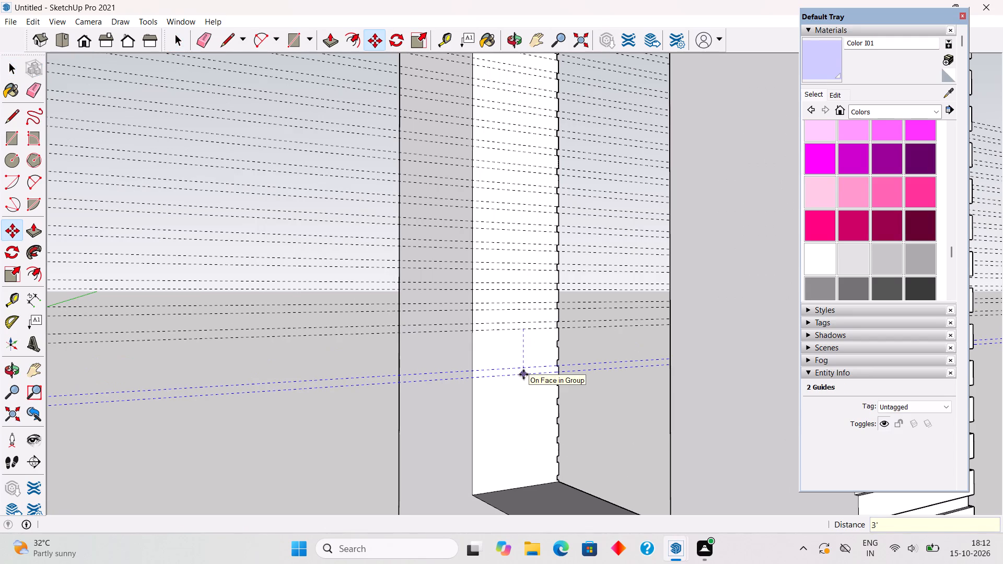
{"action": "key", "text": "x"}
{"action": "key", "text": "1"}
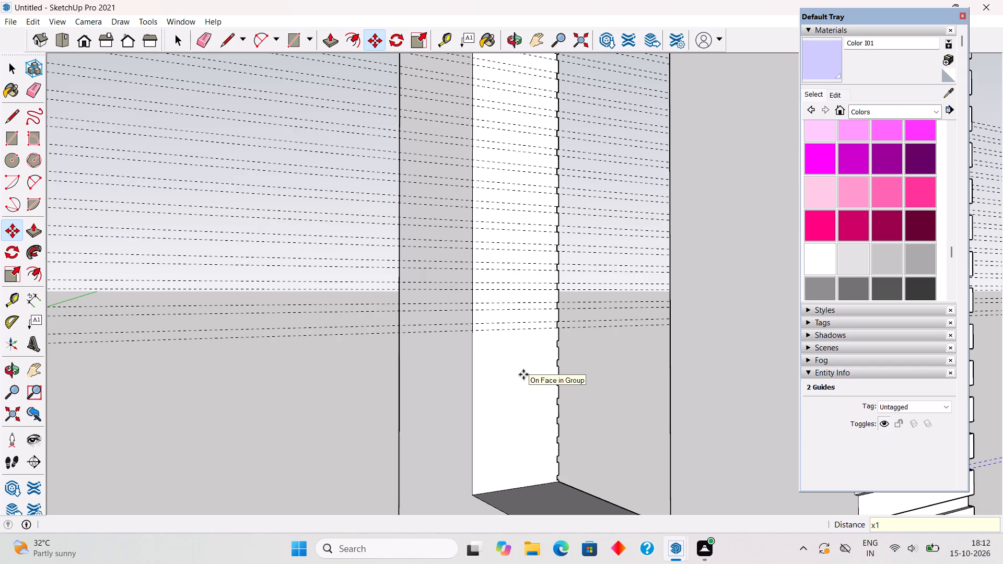
{"action": "key", "text": "0"}
{"action": "key", "text": "Return"}
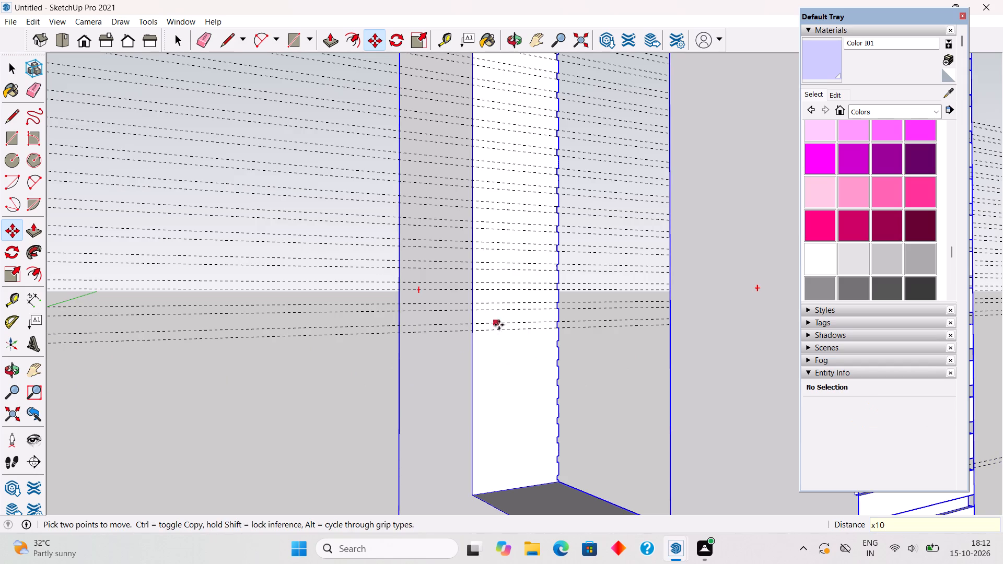
{"action": "left_click", "coordinate": [594, 394]}
{"action": "key", "text": "space"}
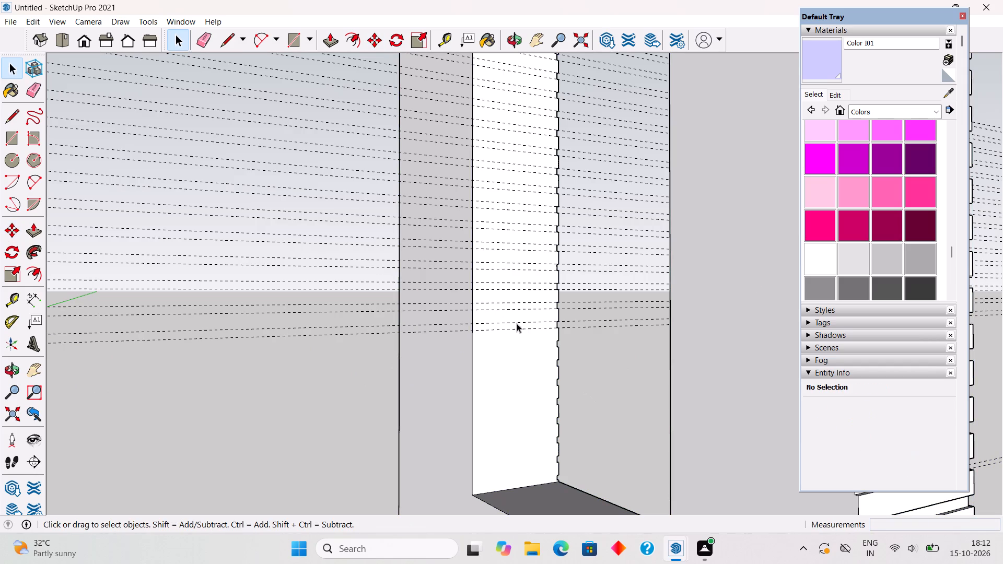
Copy the lowest guide pair of the closely spaced series on the window jamb 3" downward and array the copy x10.
{"action": "scroll", "coordinate": [516, 321], "scroll_direction": "up", "scroll_amount": 4}
{"action": "left_click", "coordinate": [516, 324]}
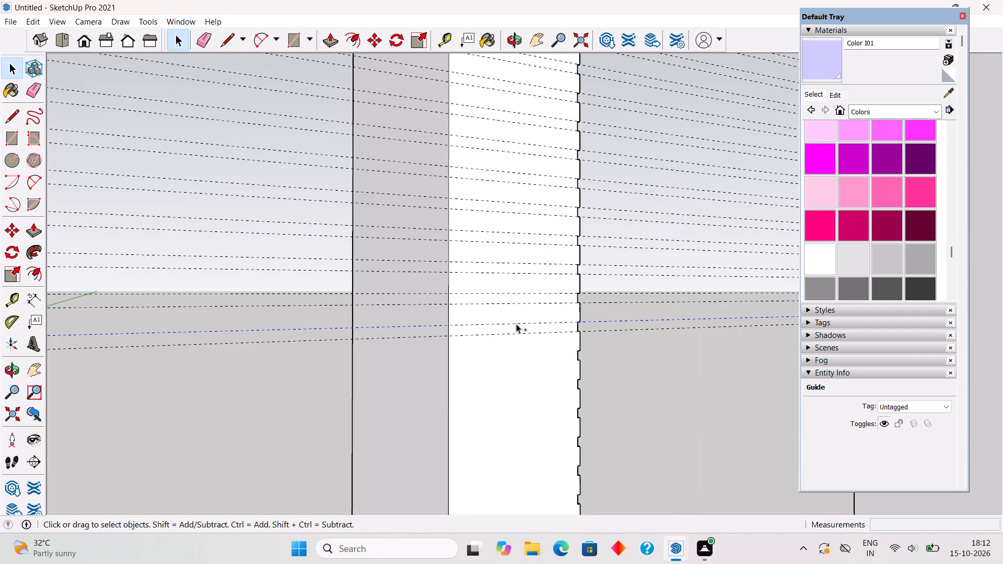
{"action": "left_click", "coordinate": [518, 333], "text": "ctrl"}
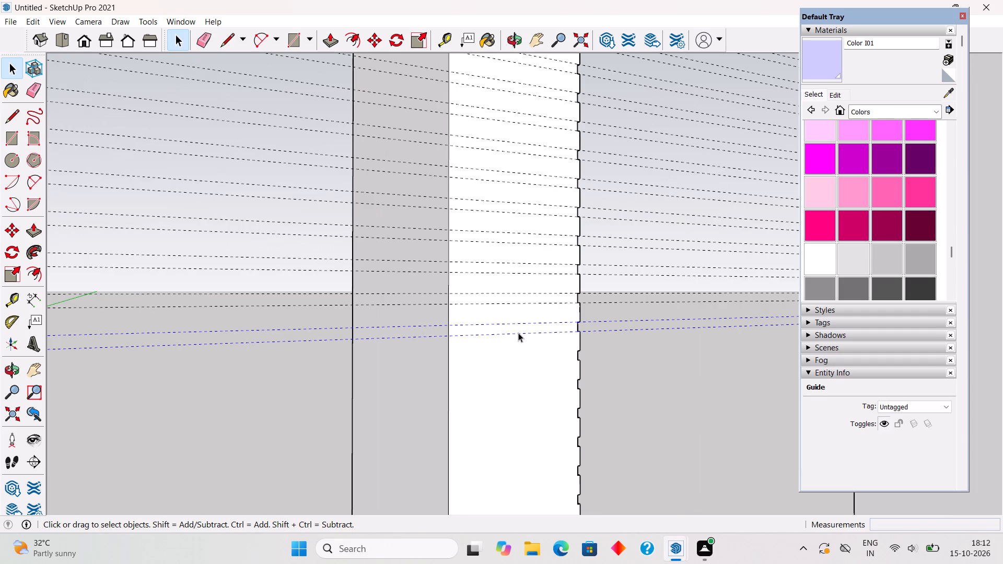
{"action": "key", "text": "m"}
{"action": "left_click", "coordinate": [518, 333]}
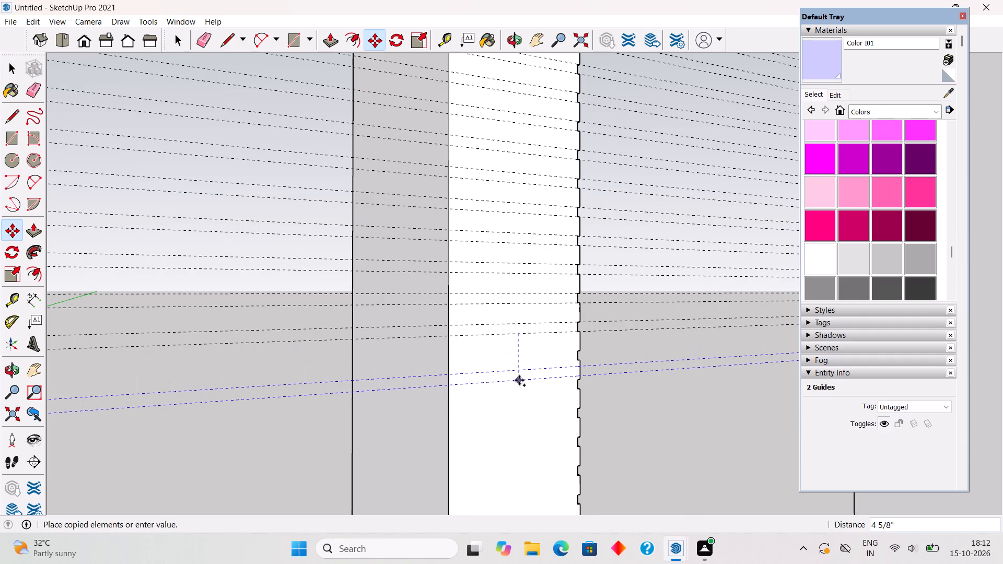
{"action": "type", "text": "3\""}
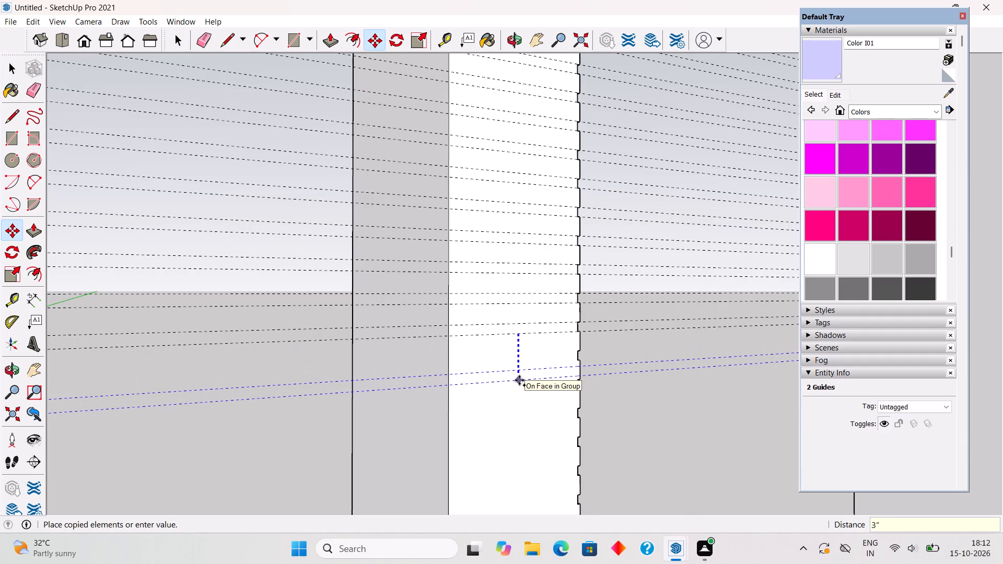
{"action": "key", "text": "Return"}
{"action": "type", "text": "x1"}
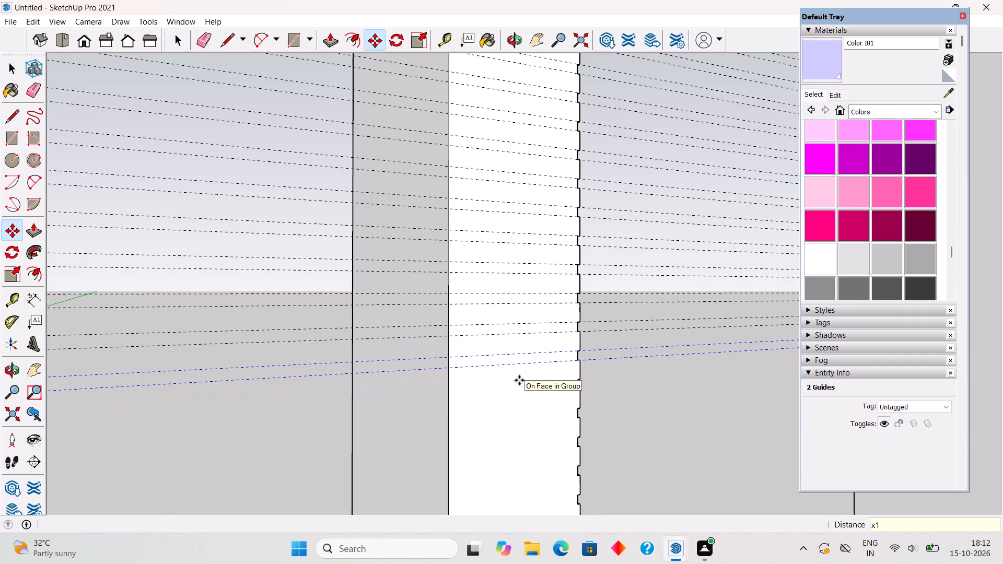
{"action": "key", "text": "0"}
{"action": "key", "text": "Return"}
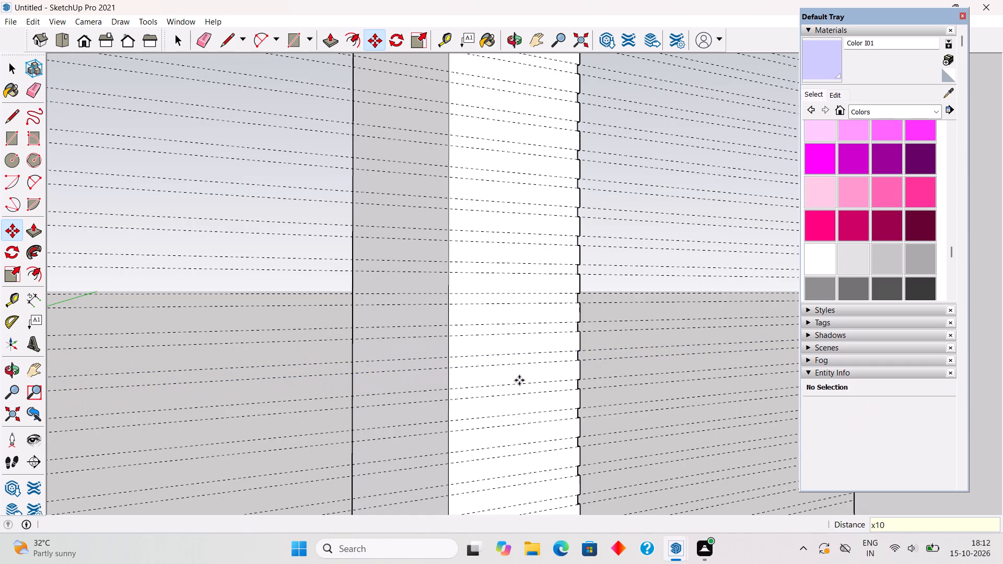
{"action": "key", "text": "space"}
Inside the wall group, draw 1" by about 1' 2 11/16" rectangles across the window jamb between the top five guide pairs.
{"action": "scroll", "coordinate": [591, 341], "scroll_direction": "down", "scroll_amount": 7}
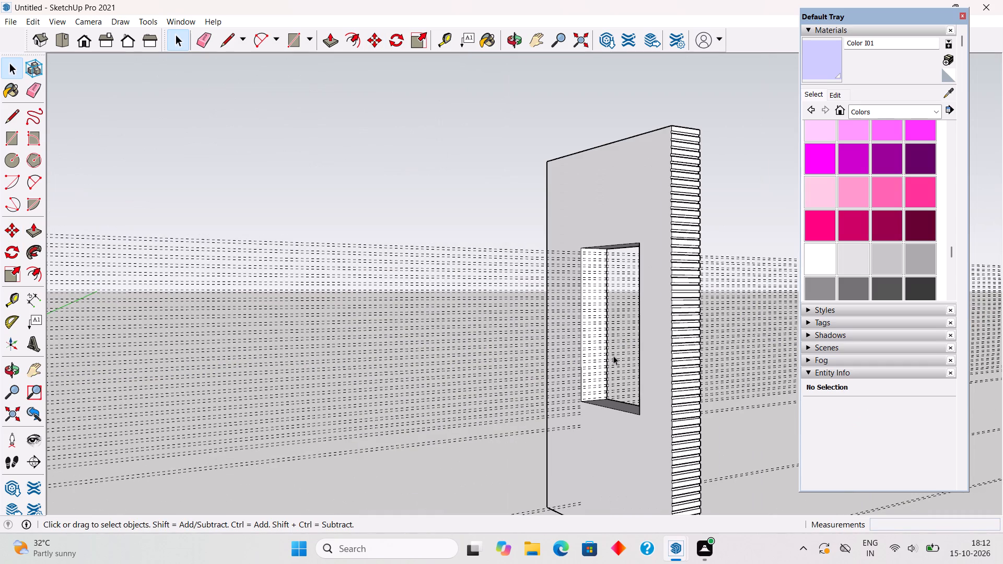
{"action": "scroll", "coordinate": [589, 344], "scroll_direction": "up", "scroll_amount": 3}
{"action": "scroll", "coordinate": [587, 226], "scroll_direction": "up", "scroll_amount": 10}
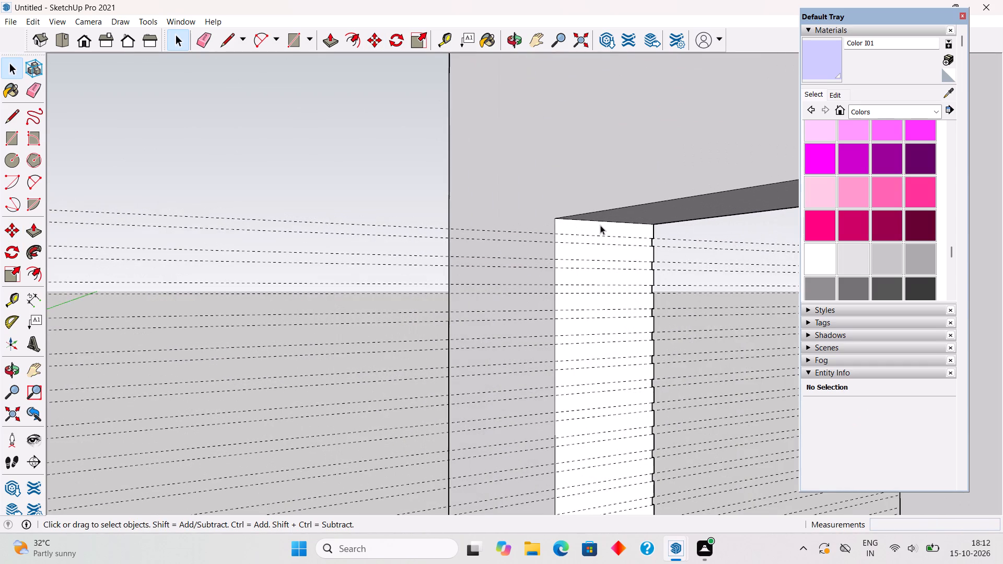
{"action": "triple_click", "coordinate": [600, 225]}
{"action": "scroll", "coordinate": [600, 226], "scroll_direction": "up", "scroll_amount": 7}
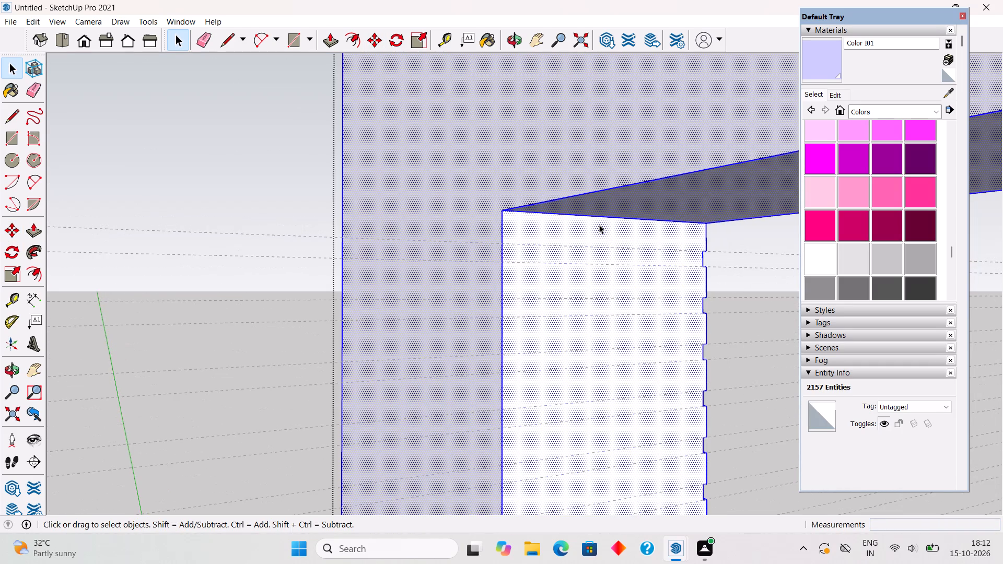
{"action": "key", "text": "r"}
{"action": "left_click", "coordinate": [502, 243]}
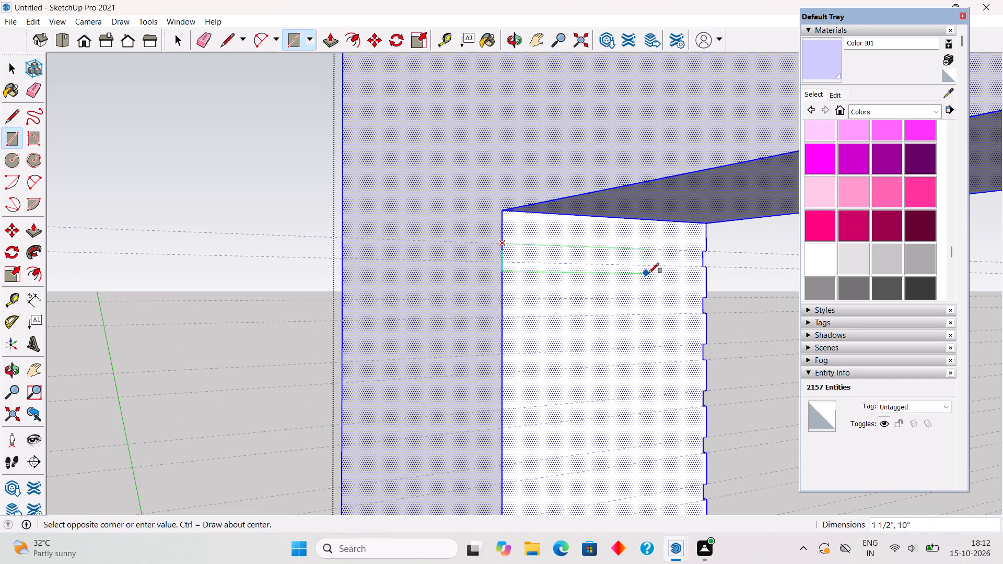
{"action": "left_click", "coordinate": [701, 267]}
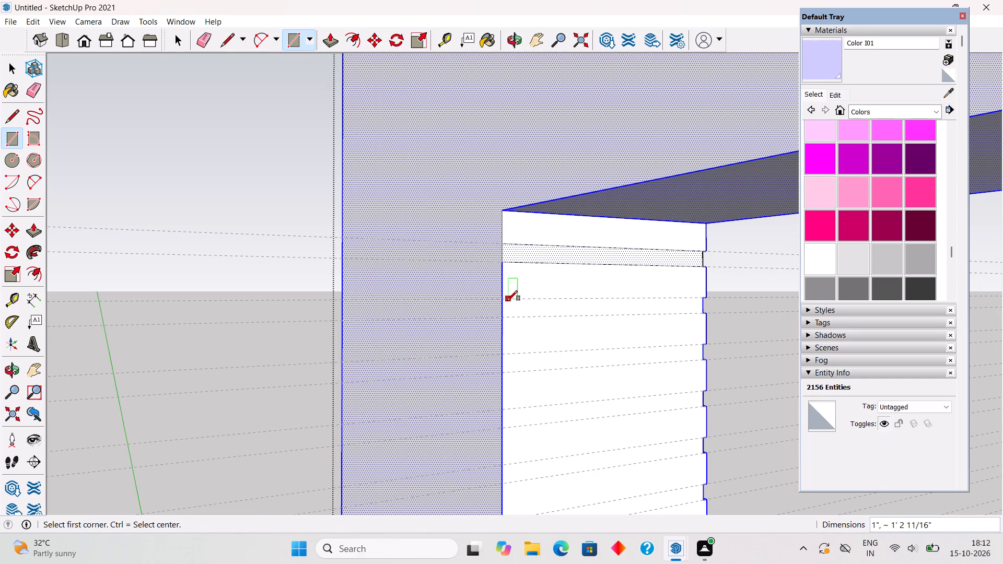
{"action": "left_click", "coordinate": [504, 301]}
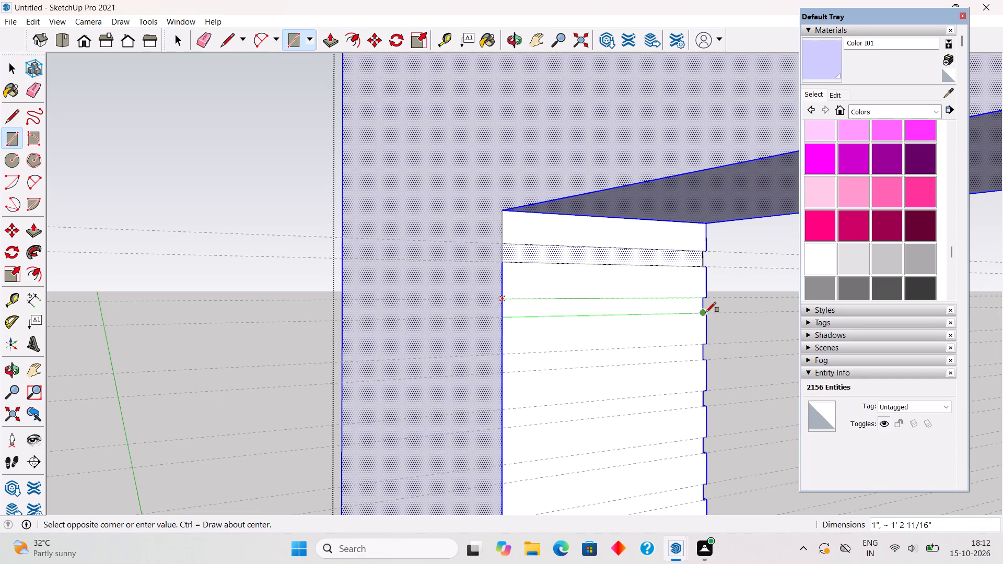
{"action": "left_click", "coordinate": [706, 312]}
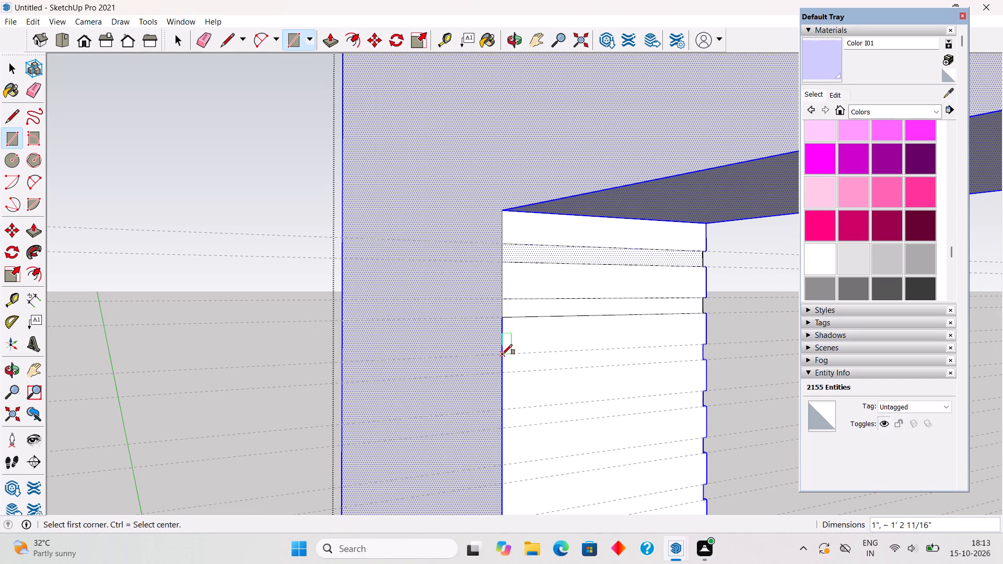
{"action": "left_click", "coordinate": [501, 354]}
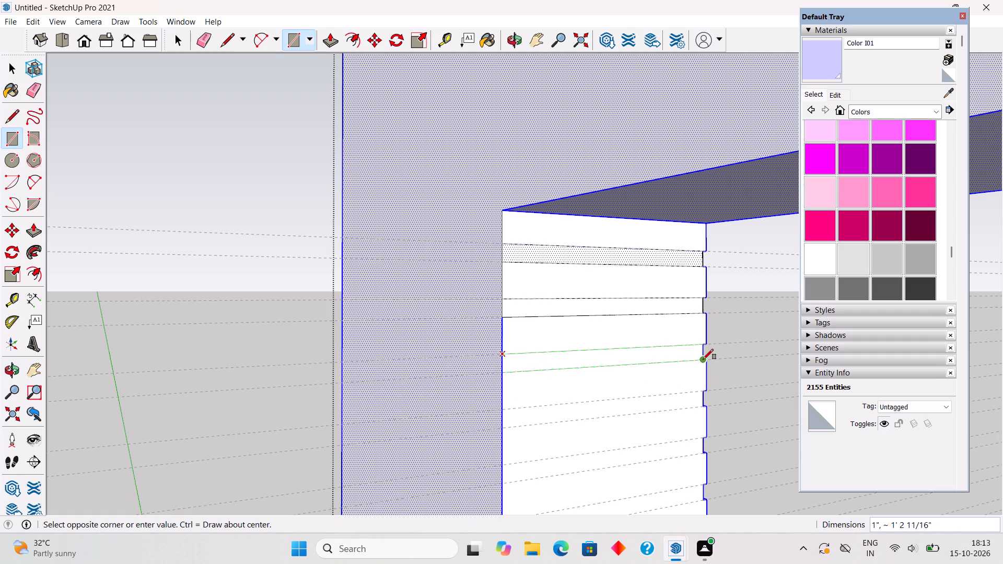
{"action": "left_click", "coordinate": [703, 359]}
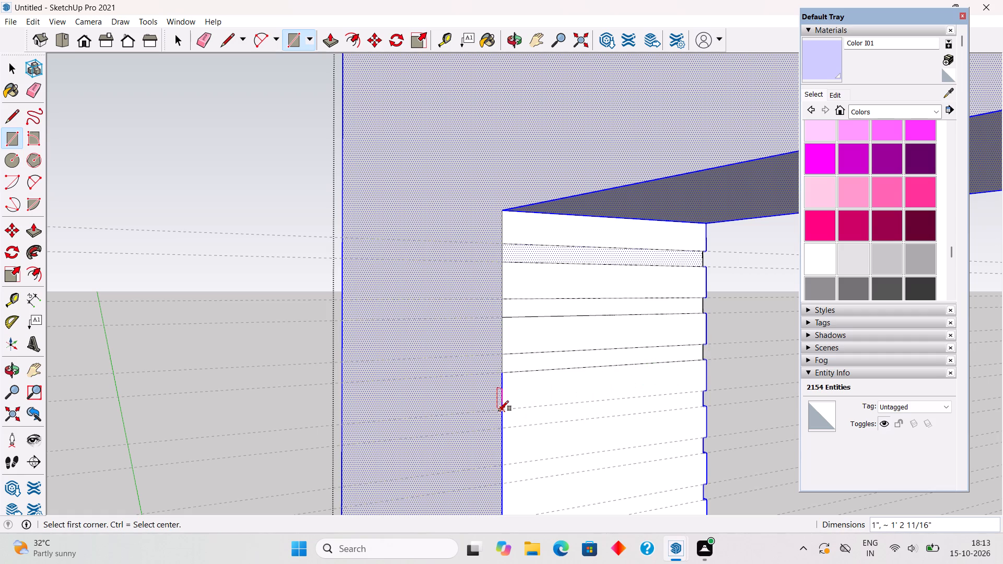
{"action": "left_click", "coordinate": [498, 411]}
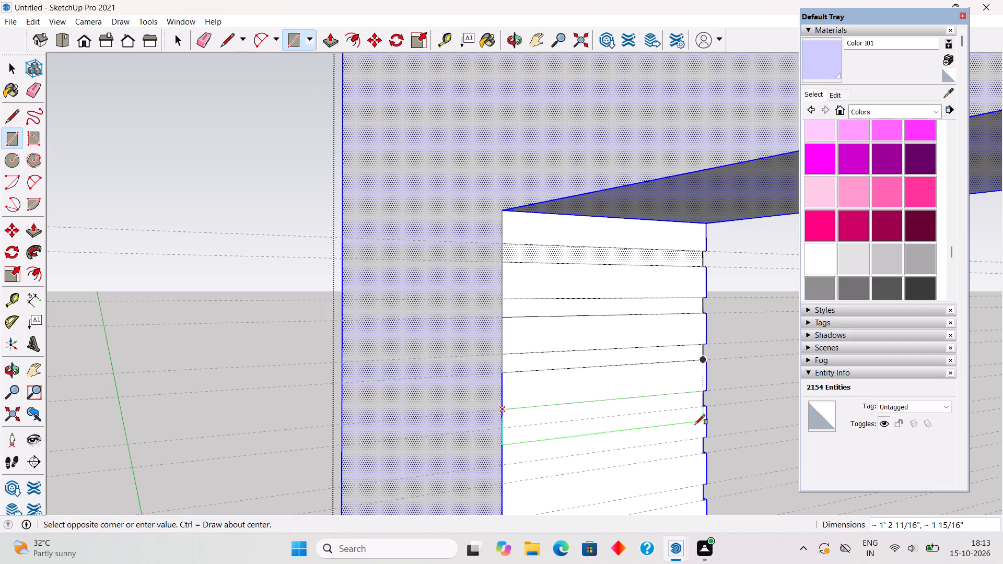
{"action": "left_click", "coordinate": [705, 407]}
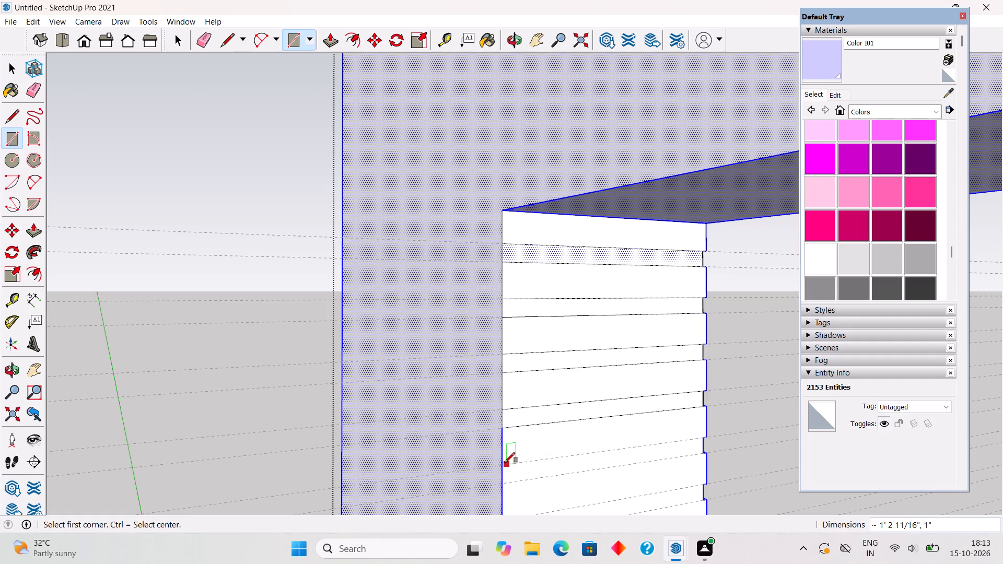
{"action": "left_click", "coordinate": [505, 463]}
{"action": "left_click", "coordinate": [699, 456]}
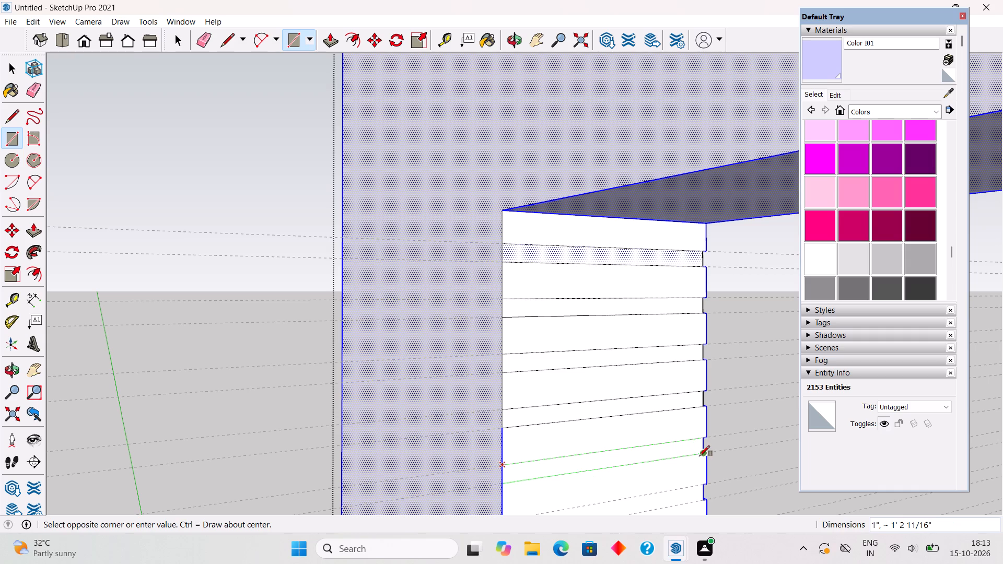
Draw four more 1" by about 1' 2 11/16" rectangles on the window jamb between the next guide pairs below.
{"action": "scroll", "coordinate": [614, 271], "scroll_direction": "down", "scroll_amount": 15}
{"action": "scroll", "coordinate": [620, 457], "scroll_direction": "up", "scroll_amount": 2}
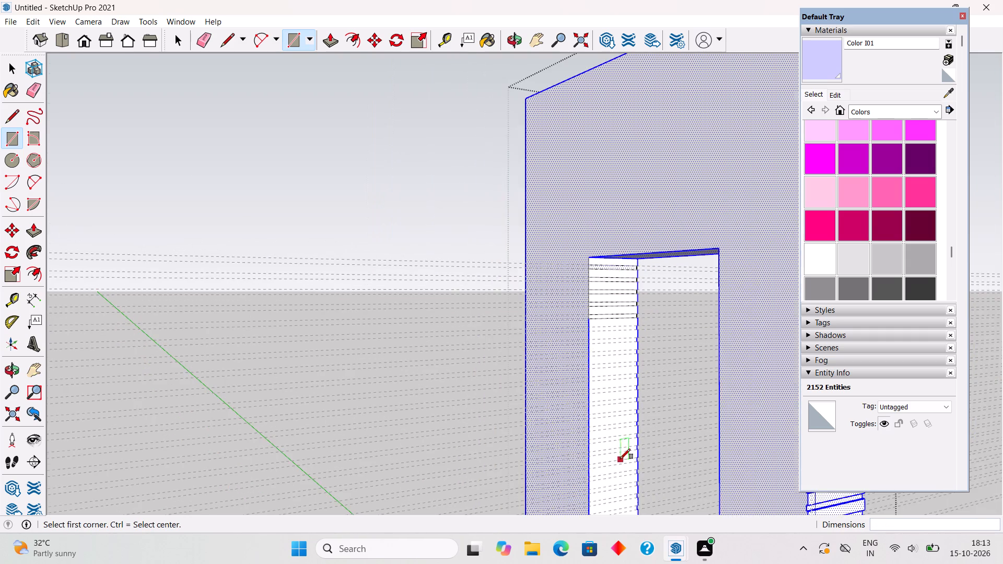
{"action": "scroll", "coordinate": [620, 459], "scroll_direction": "up", "scroll_amount": 7}
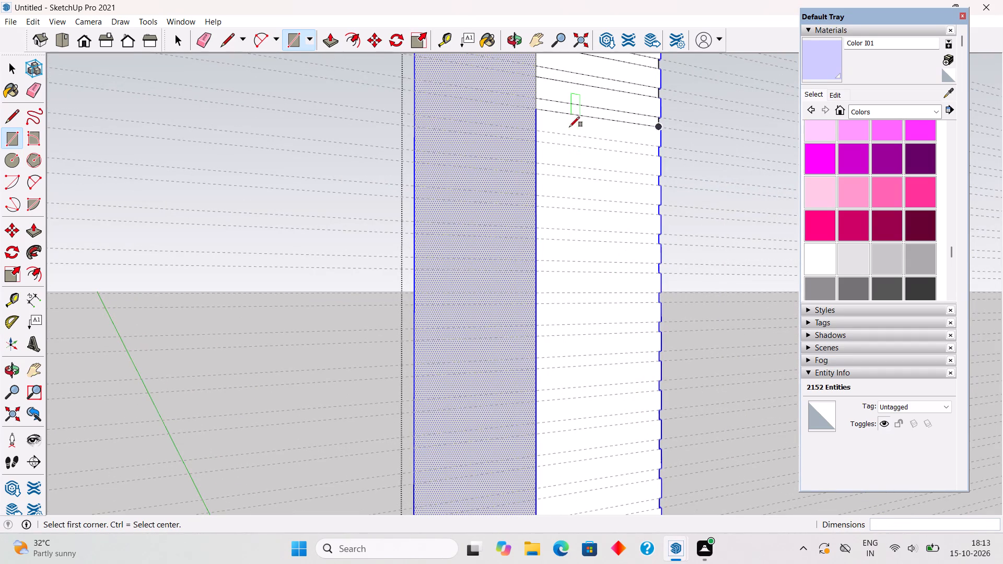
{"action": "left_click", "coordinate": [539, 130]}
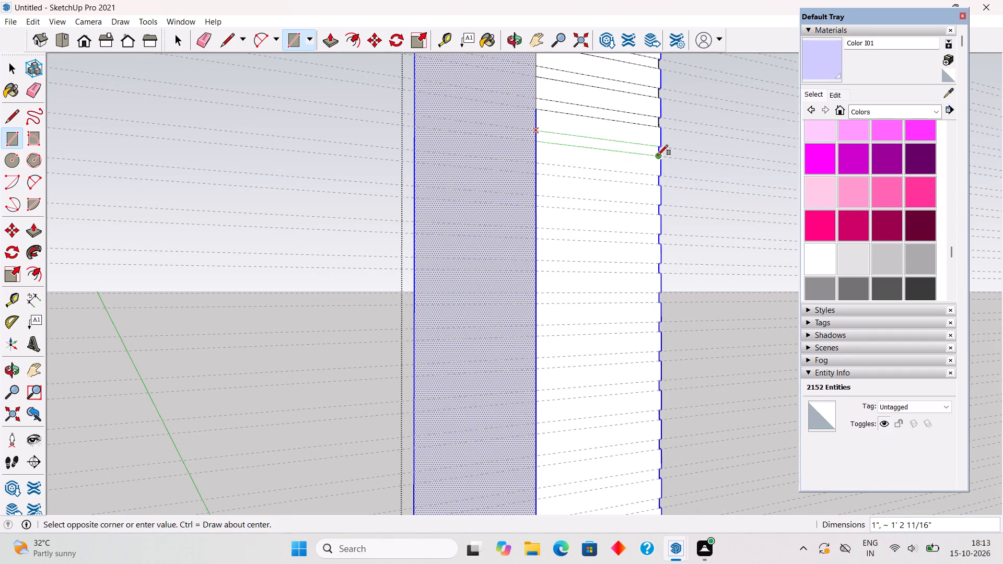
{"action": "left_click", "coordinate": [658, 155]}
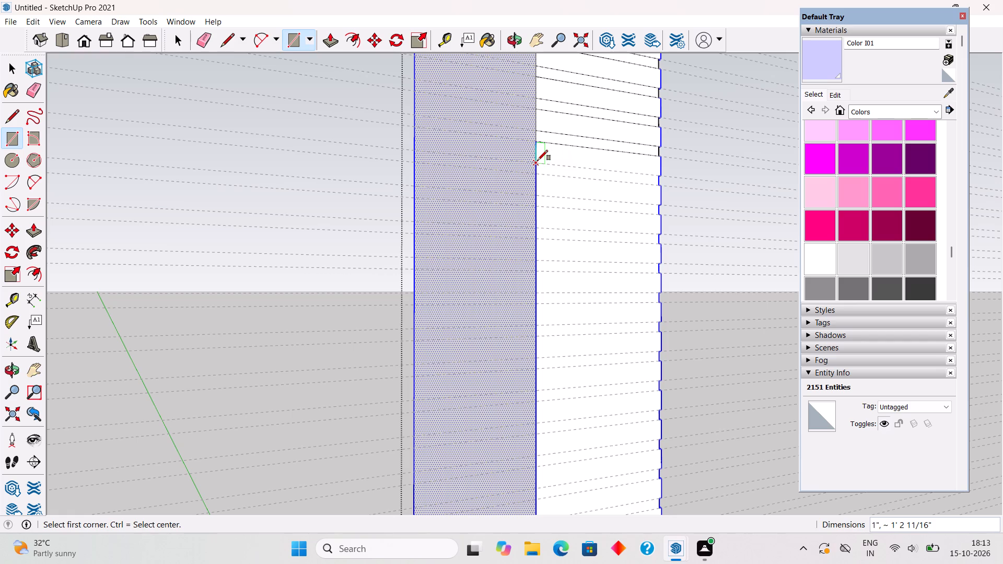
{"action": "left_click", "coordinate": [538, 160]}
{"action": "left_click", "coordinate": [658, 187]}
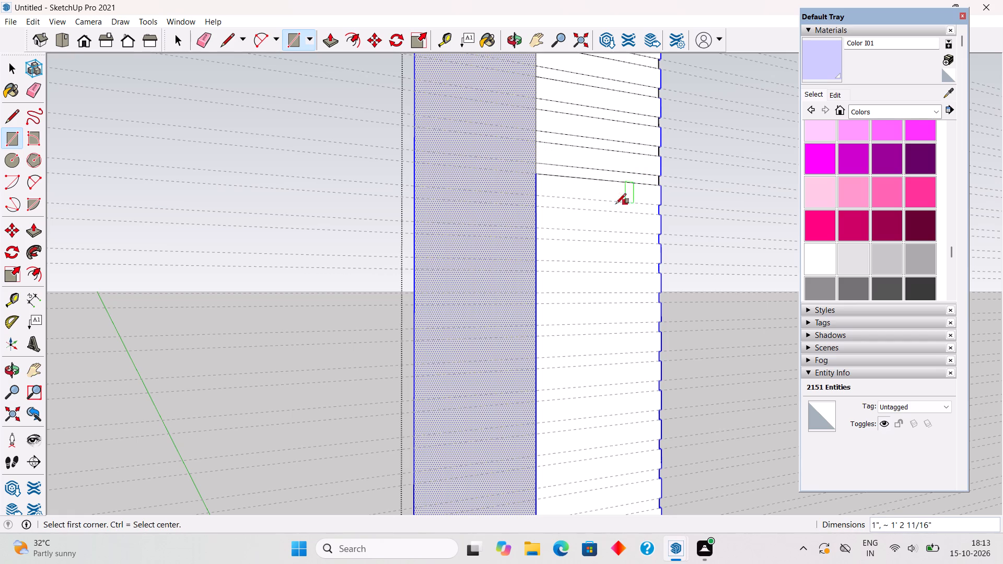
{"action": "left_click", "coordinate": [537, 195]}
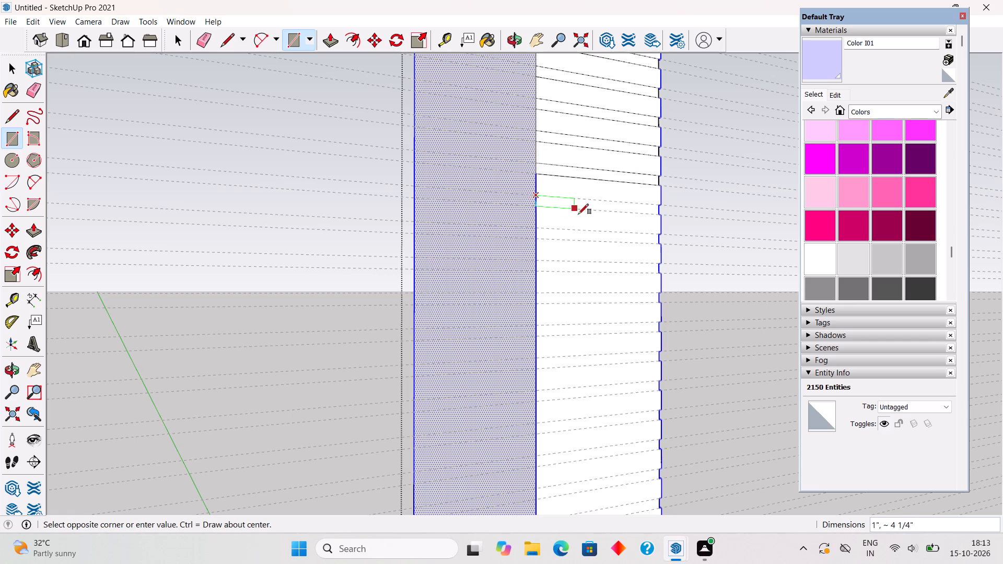
{"action": "left_click", "coordinate": [657, 214]}
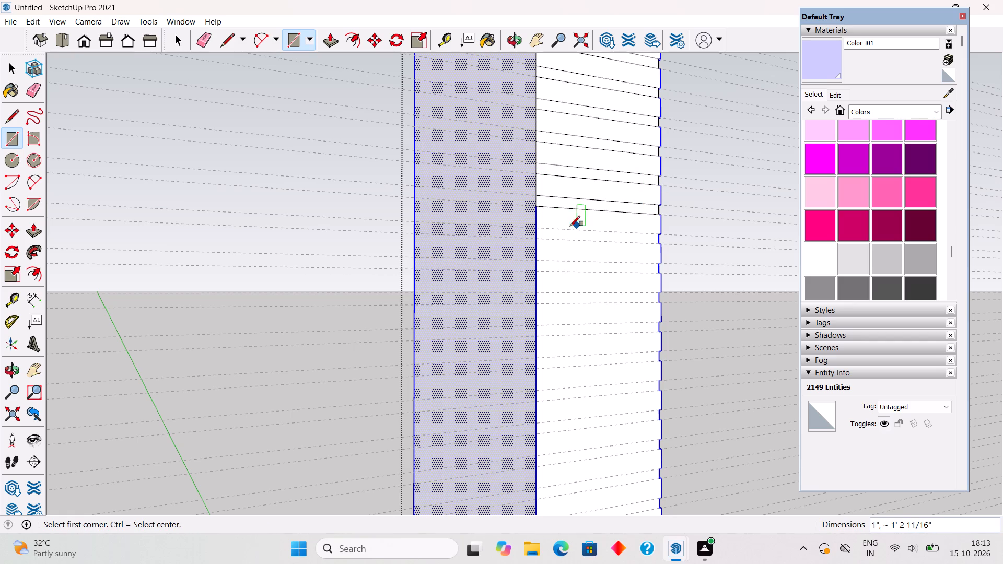
{"action": "left_click", "coordinate": [534, 227]}
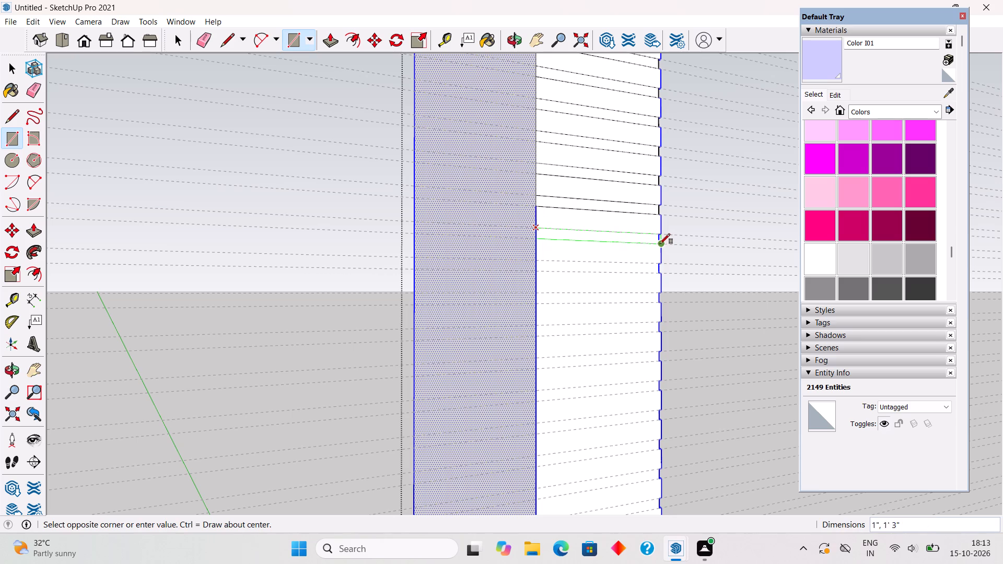
{"action": "left_click", "coordinate": [657, 243]}
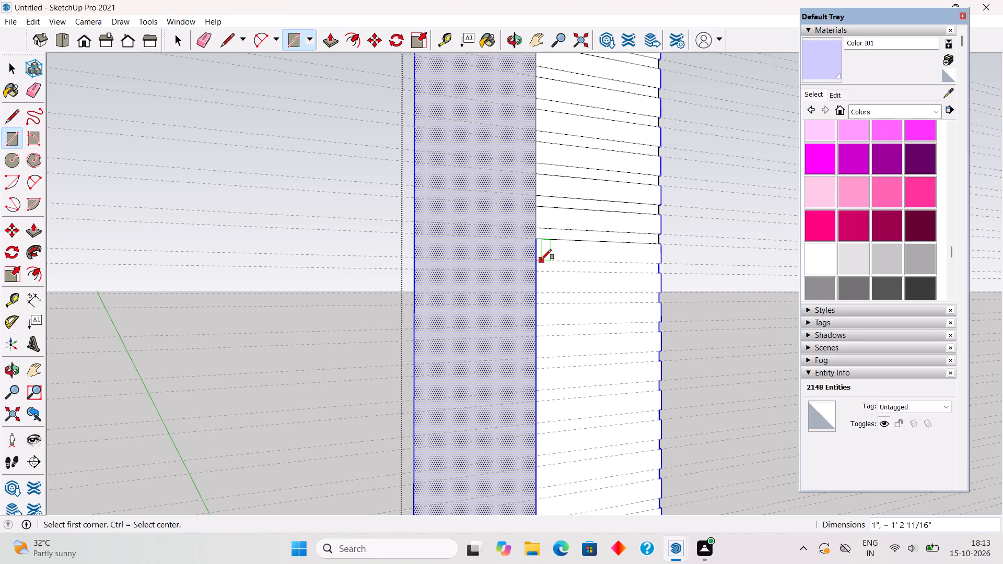
Continue down the window jamb with five more 1" by about 1' 2 11/16" rectangles between successive guide pairs.
{"action": "left_click", "coordinate": [538, 260]}
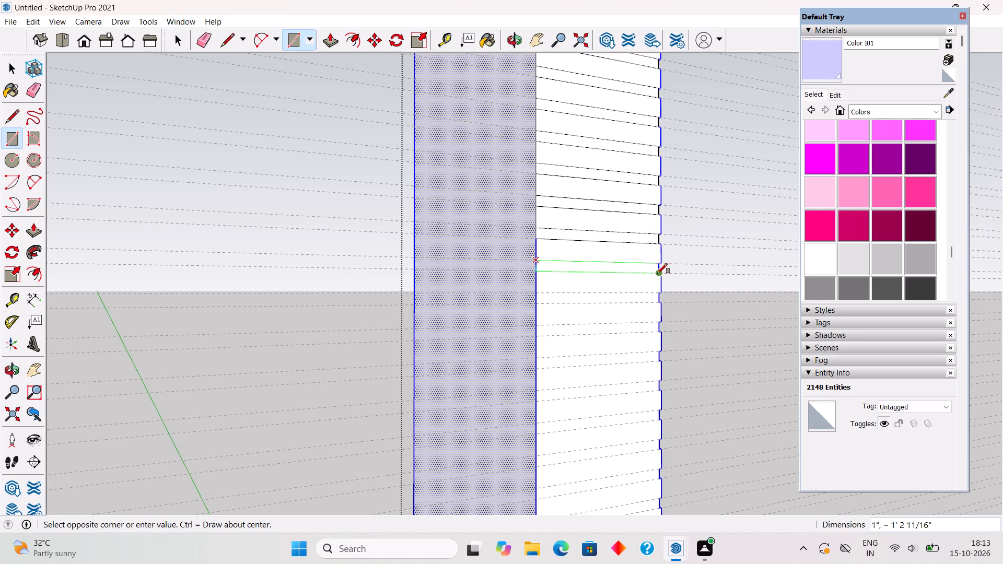
{"action": "left_click", "coordinate": [657, 274]}
{"action": "left_click", "coordinate": [538, 291]}
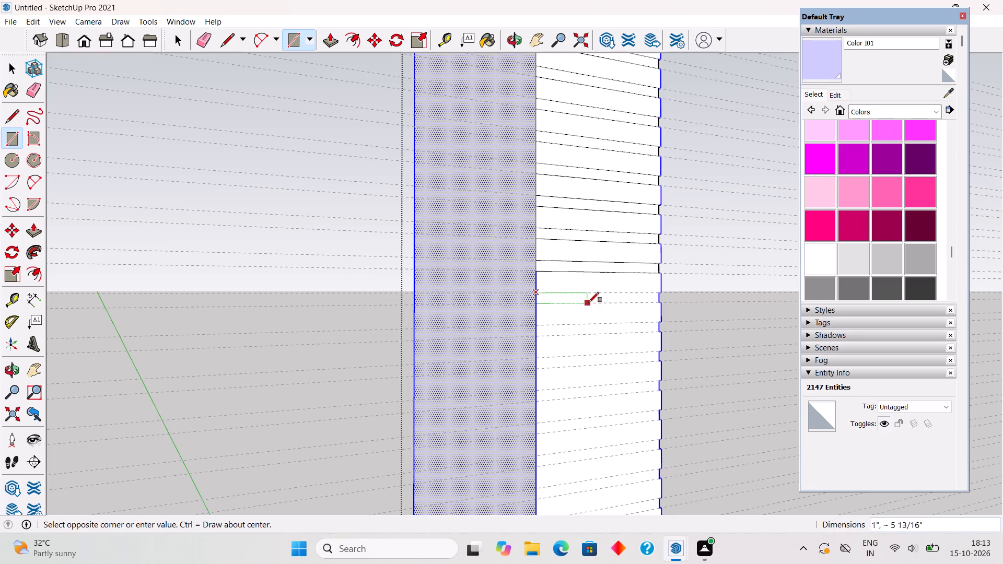
{"action": "left_click", "coordinate": [656, 302]}
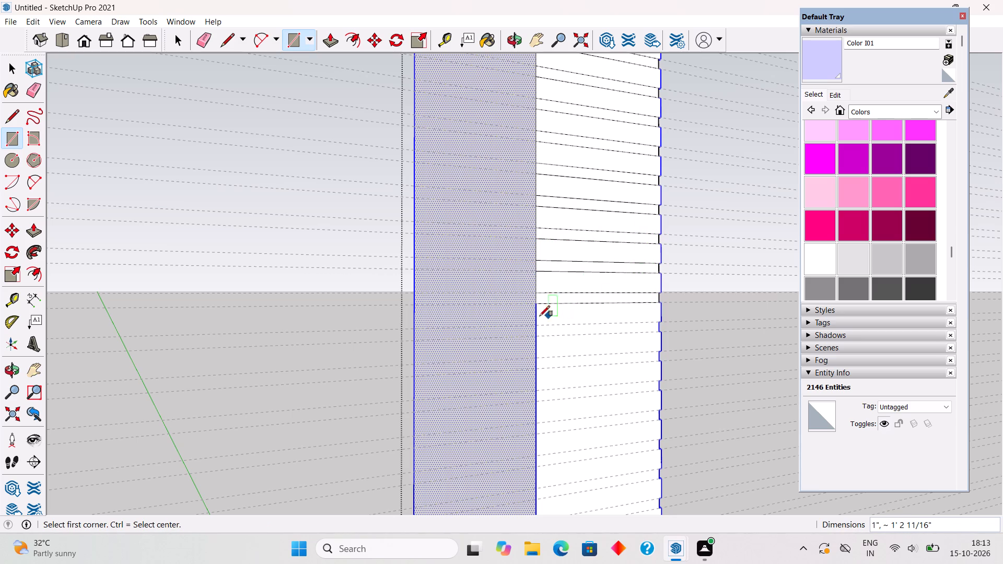
{"action": "left_click", "coordinate": [533, 324]}
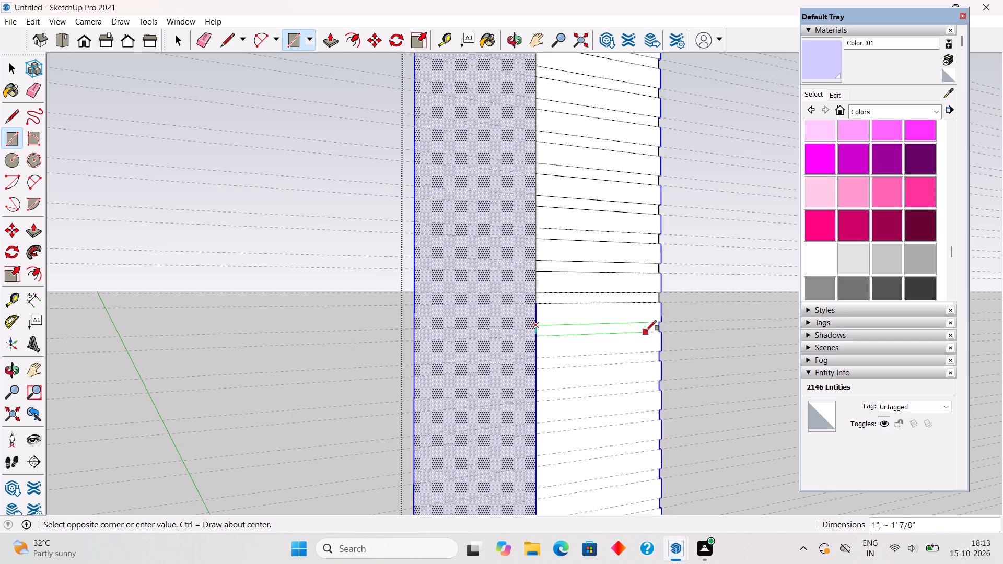
{"action": "left_click", "coordinate": [656, 331]}
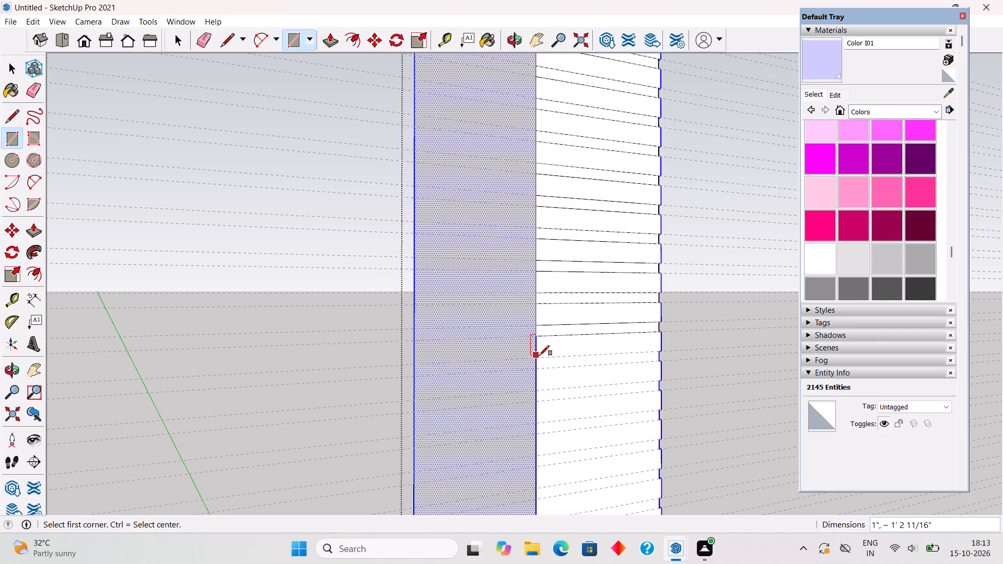
{"action": "left_click", "coordinate": [538, 358]}
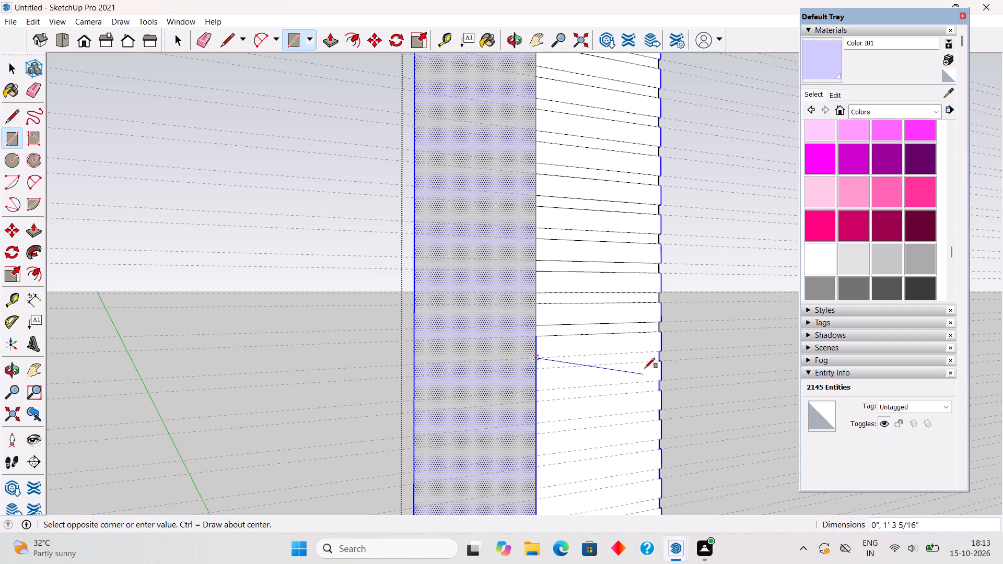
{"action": "left_click", "coordinate": [655, 361]}
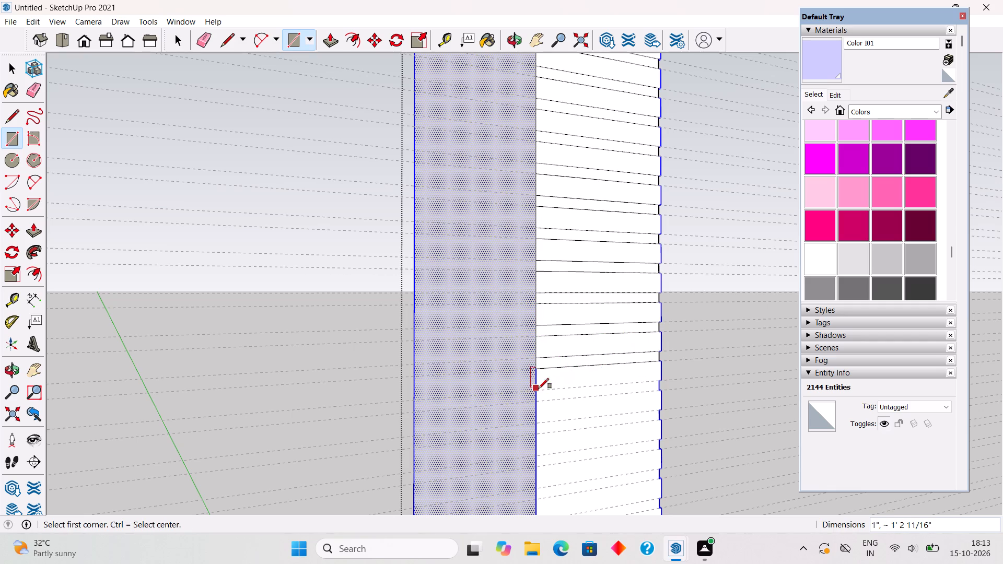
{"action": "left_click", "coordinate": [539, 389]}
{"action": "left_click", "coordinate": [658, 392]}
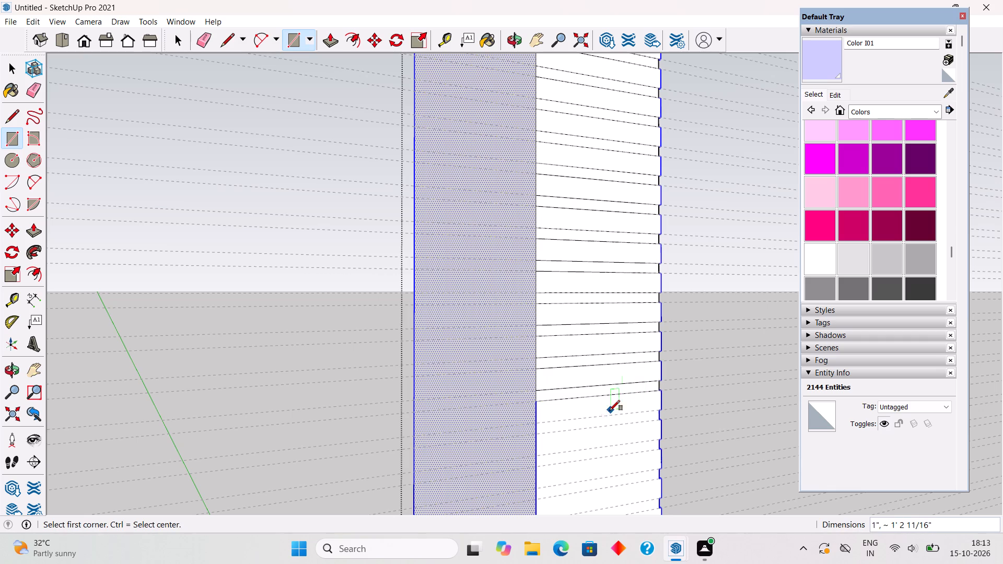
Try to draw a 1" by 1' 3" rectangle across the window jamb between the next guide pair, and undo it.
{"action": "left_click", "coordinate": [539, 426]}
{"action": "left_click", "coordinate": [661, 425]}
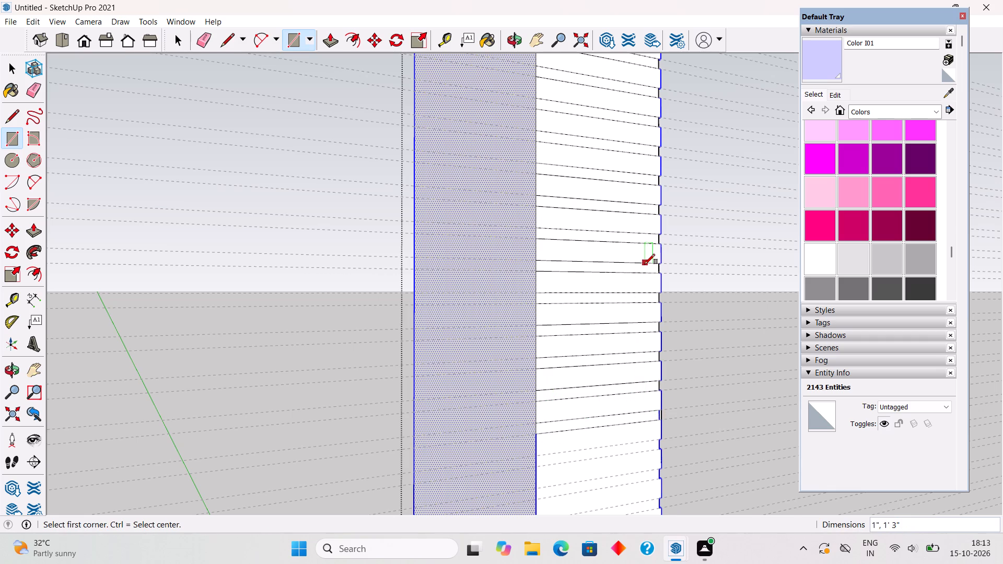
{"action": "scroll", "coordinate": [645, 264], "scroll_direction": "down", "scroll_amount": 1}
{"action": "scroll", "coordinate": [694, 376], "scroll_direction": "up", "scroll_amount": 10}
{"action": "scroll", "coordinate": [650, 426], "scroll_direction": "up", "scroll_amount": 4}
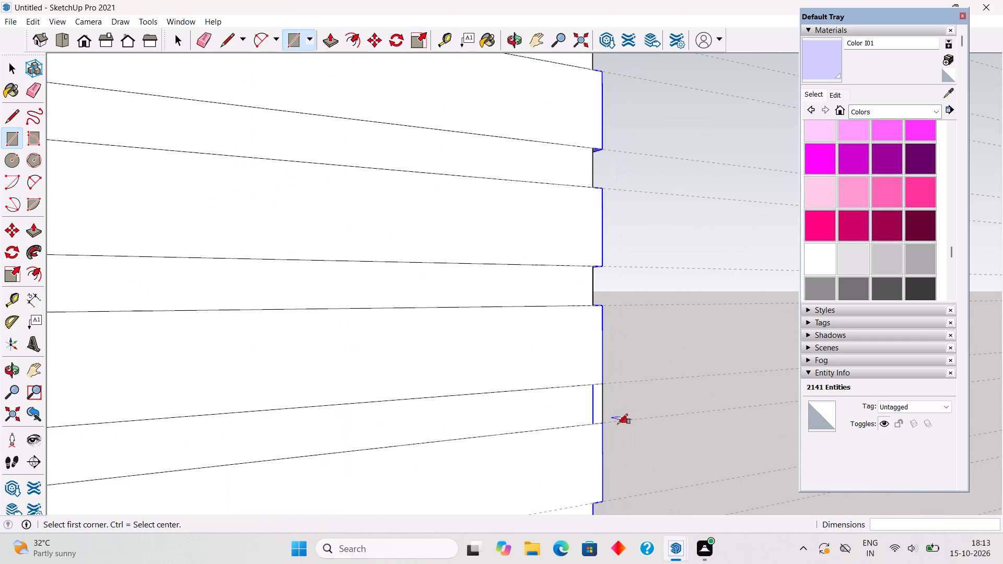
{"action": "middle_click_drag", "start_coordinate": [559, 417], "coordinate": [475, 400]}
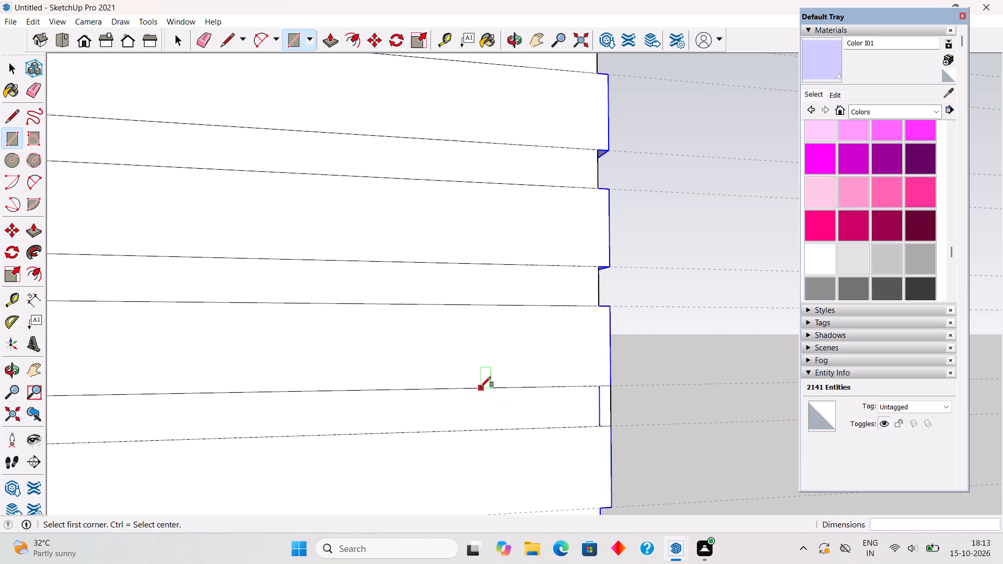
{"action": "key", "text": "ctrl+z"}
Draw four 1" by about 1' 2 11/16" rectangles across the window jamb between the next guide pairs below the finished ones.
{"action": "scroll", "coordinate": [482, 386], "scroll_direction": "down", "scroll_amount": 6}
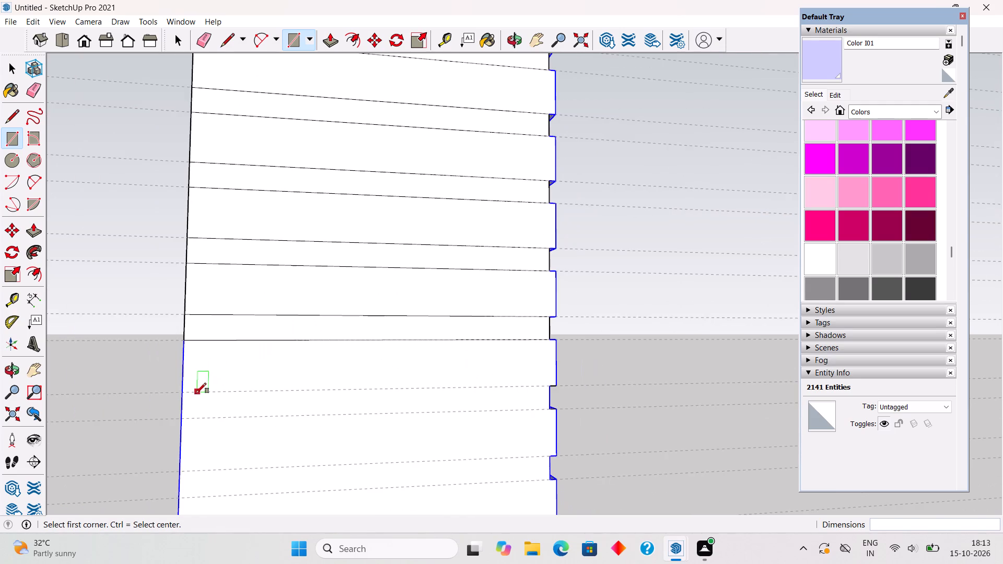
{"action": "left_click", "coordinate": [182, 394]}
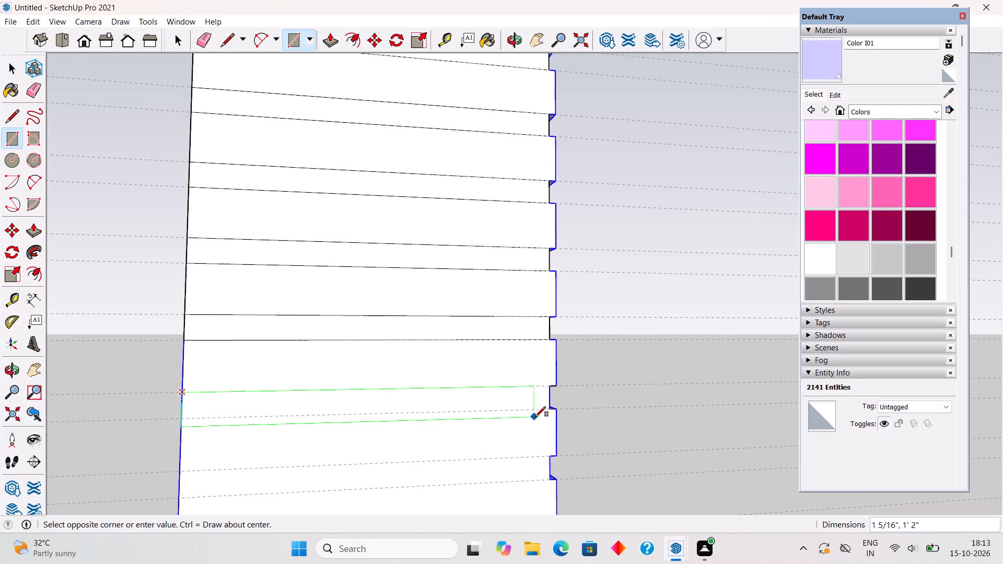
{"action": "left_click", "coordinate": [550, 412]}
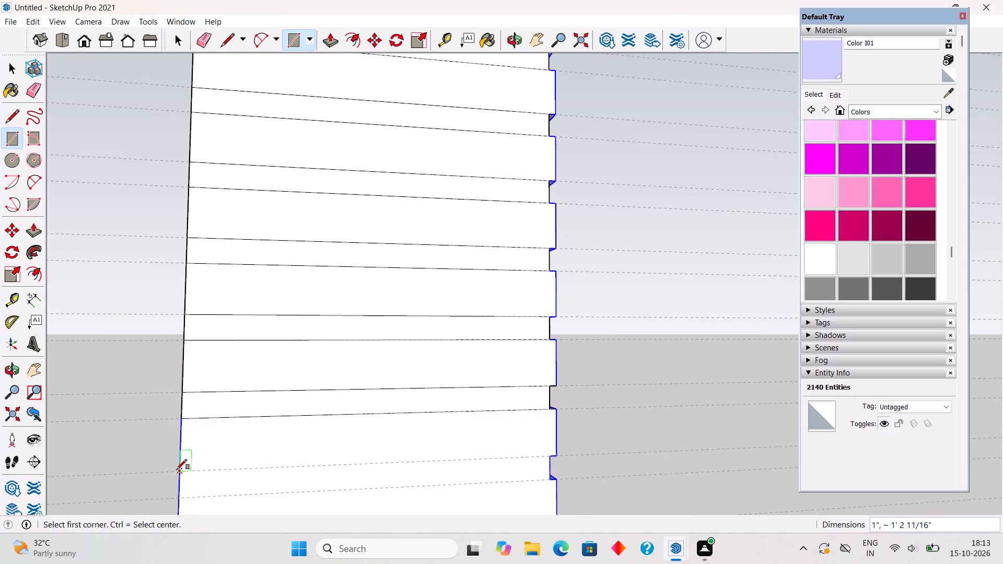
{"action": "left_click_drag", "start_coordinate": [182, 469], "coordinate": [219, 469]}
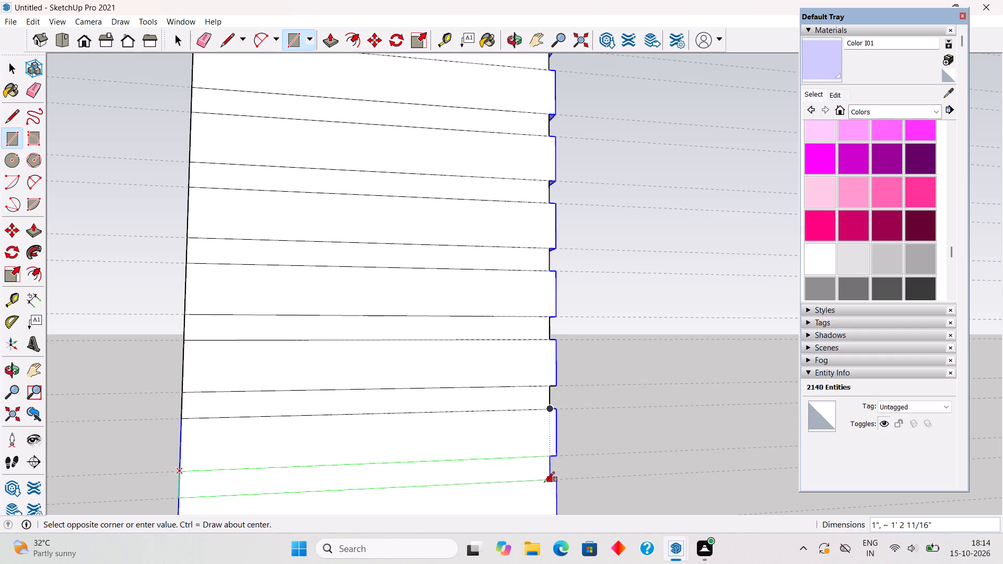
{"action": "left_click", "coordinate": [545, 480]}
{"action": "scroll", "coordinate": [553, 246], "scroll_direction": "down", "scroll_amount": 6}
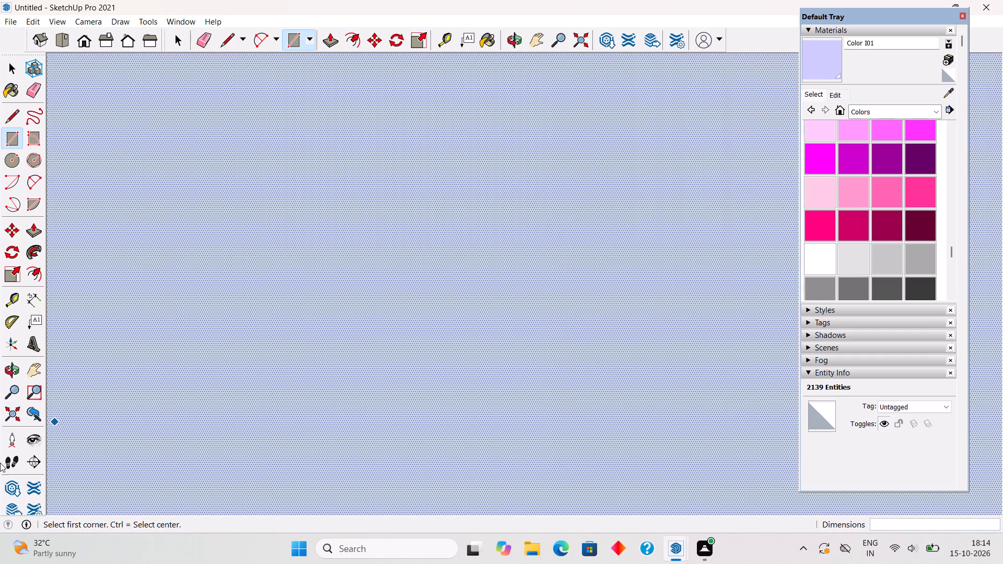
{"action": "left_click", "coordinate": [8, 414]}
{"action": "scroll", "coordinate": [296, 410], "scroll_direction": "up", "scroll_amount": 7}
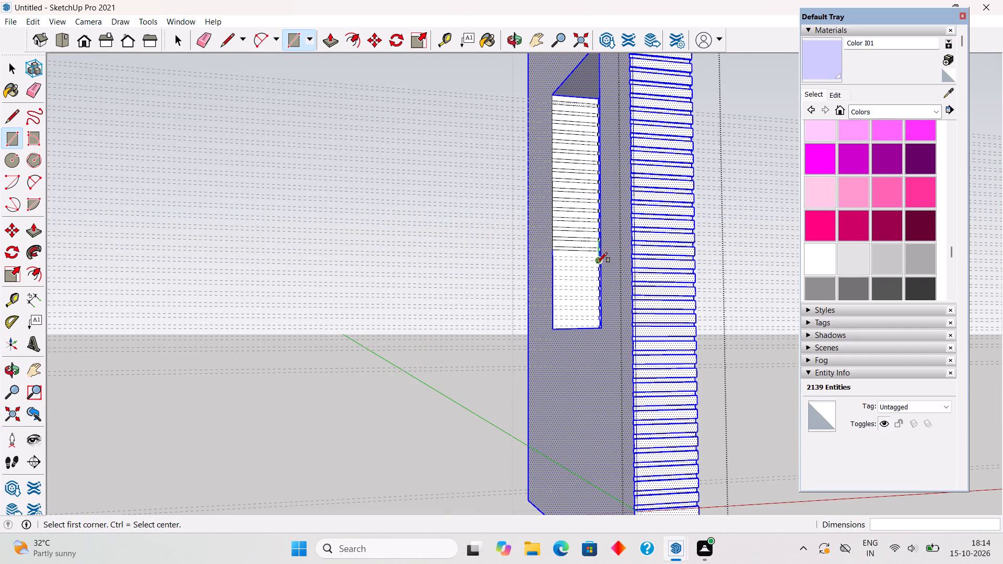
{"action": "scroll", "coordinate": [597, 263], "scroll_direction": "up", "scroll_amount": 12}
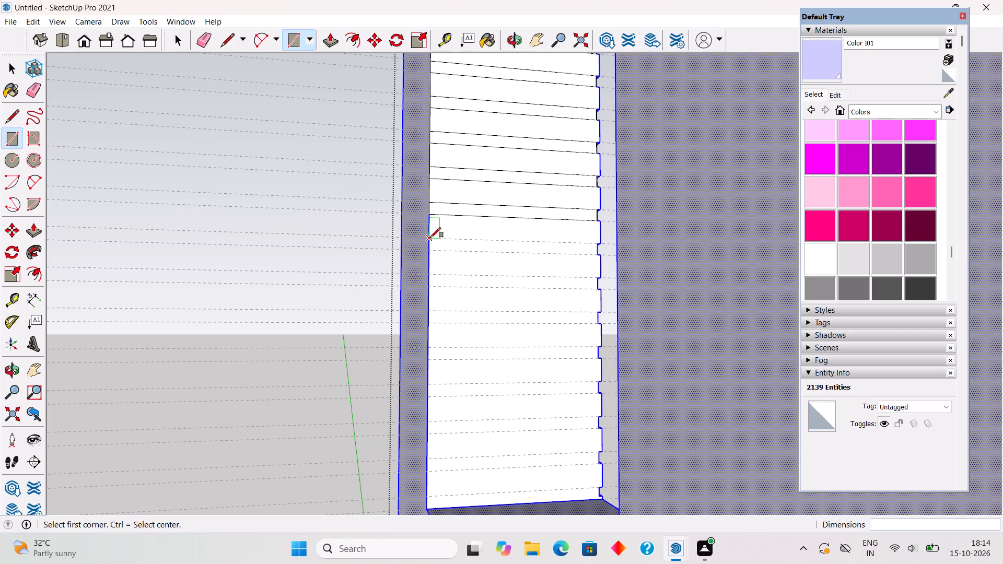
{"action": "left_click", "coordinate": [430, 238]}
{"action": "left_click", "coordinate": [597, 253]}
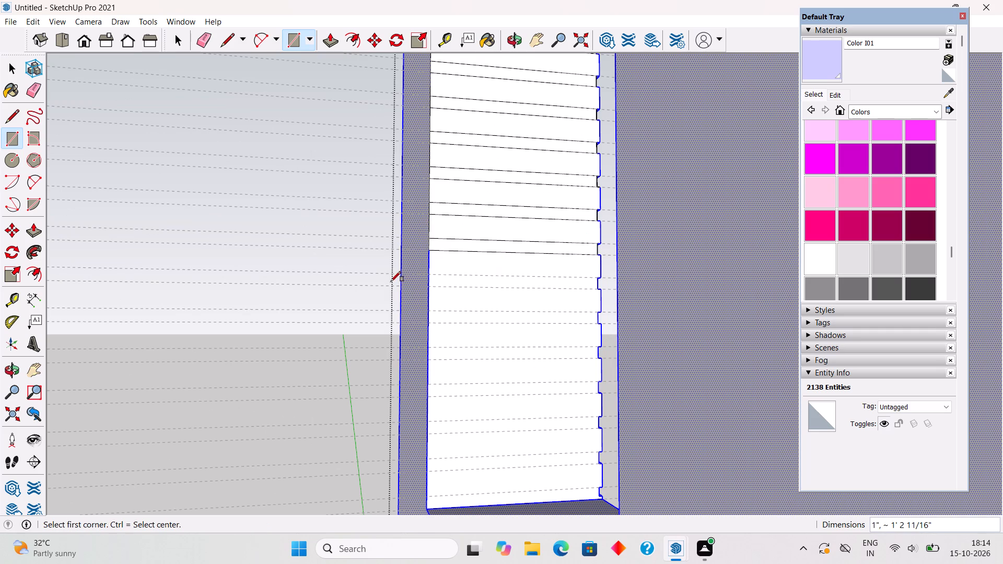
{"action": "left_click", "coordinate": [431, 275]}
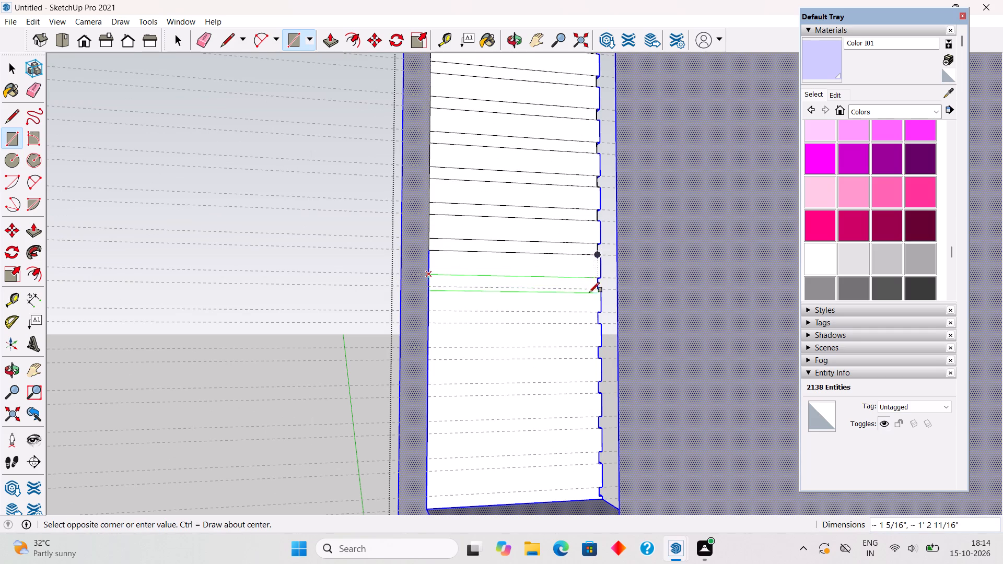
{"action": "left_click", "coordinate": [596, 289]}
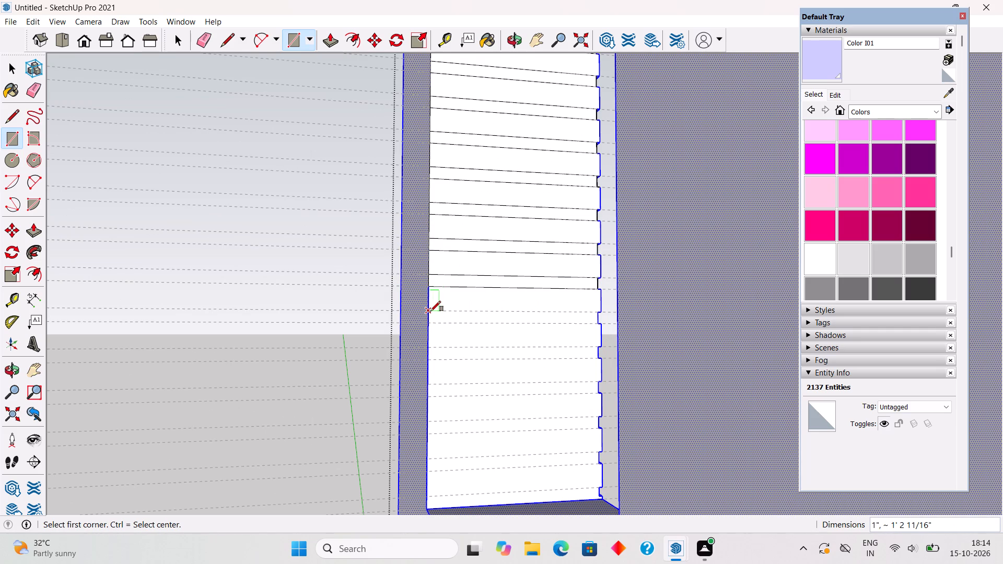
Continue down the window jamb with five more 1" by about 1' 2 11/16" rectangles between successive guide pairs.
{"action": "left_click", "coordinate": [430, 311]}
{"action": "left_click", "coordinate": [597, 323]}
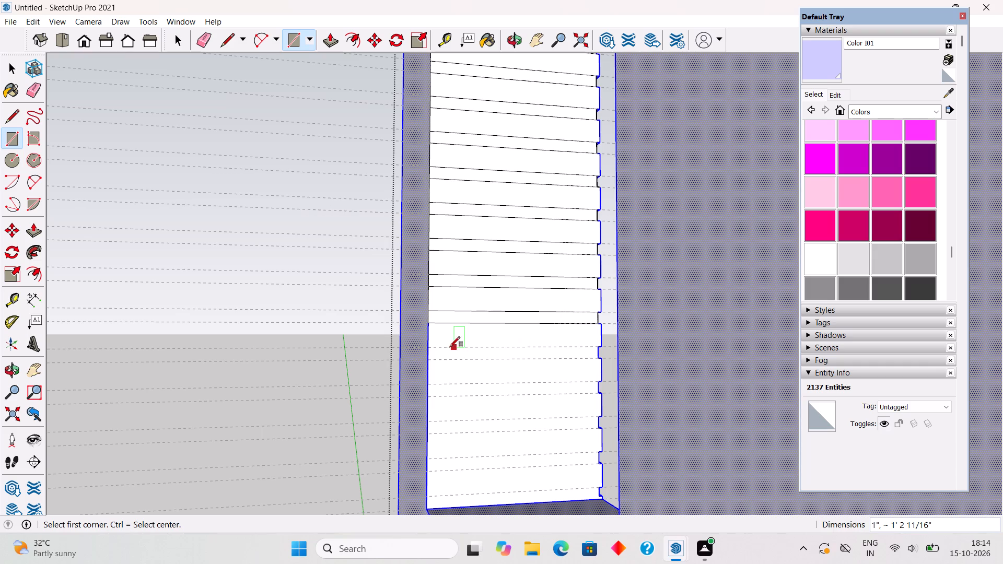
{"action": "left_click", "coordinate": [429, 349]}
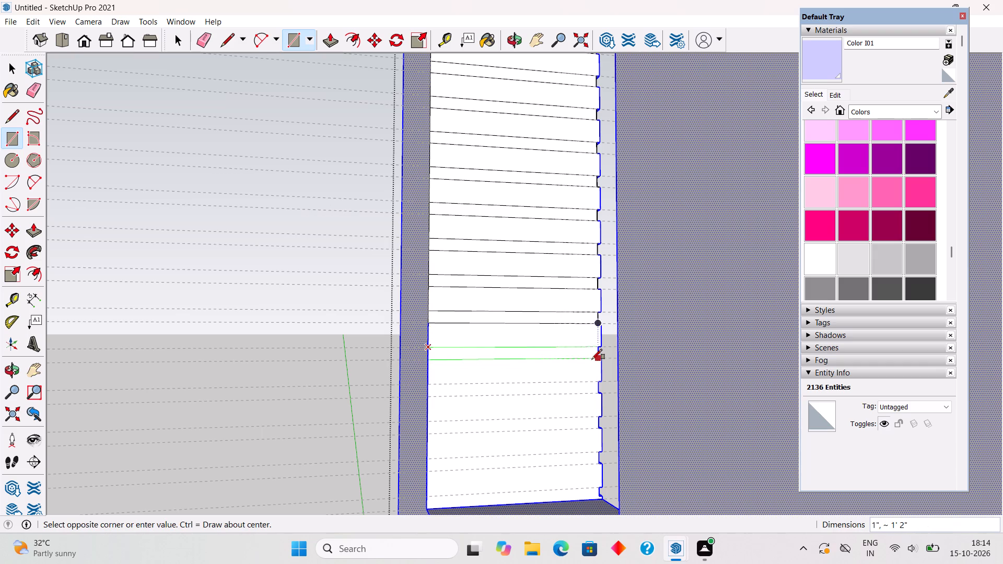
{"action": "left_click", "coordinate": [597, 358]}
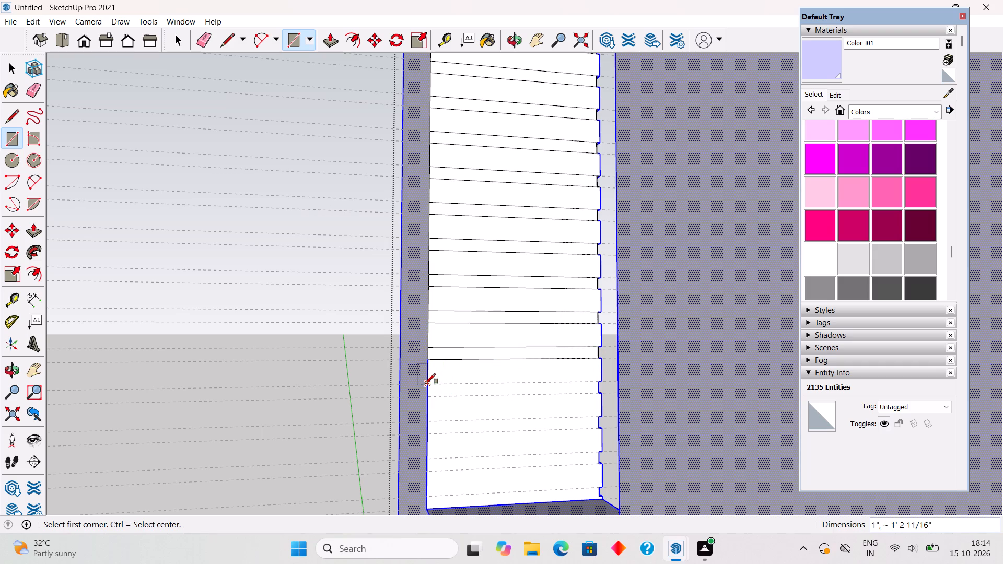
{"action": "left_click", "coordinate": [425, 384]}
{"action": "left_click", "coordinate": [596, 394]}
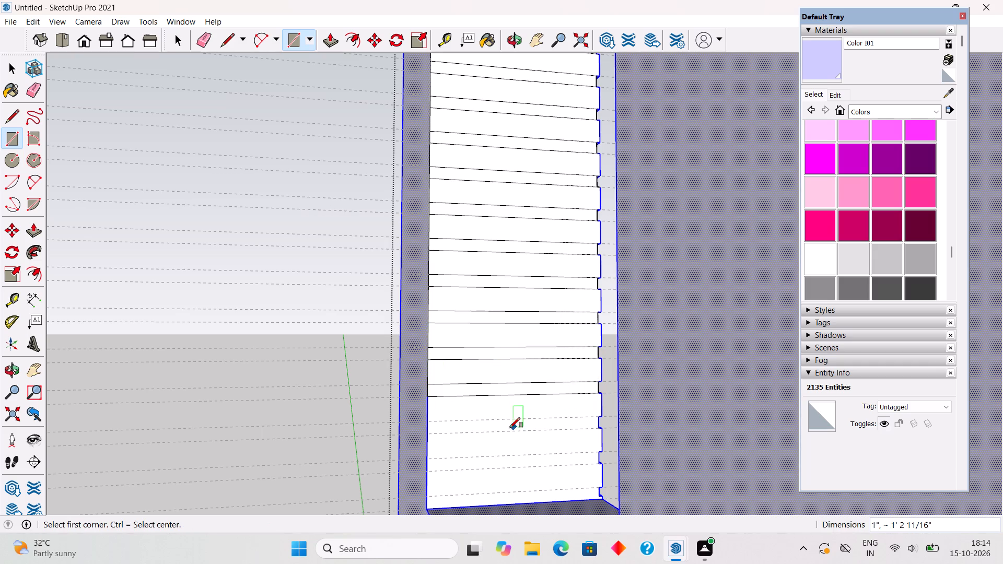
{"action": "left_click", "coordinate": [430, 420]}
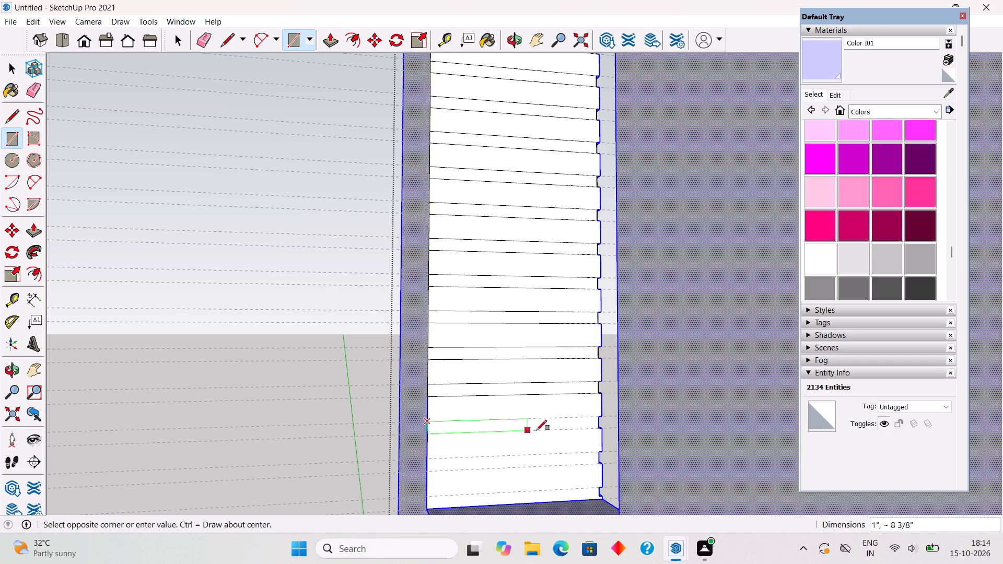
{"action": "left_click", "coordinate": [598, 428]}
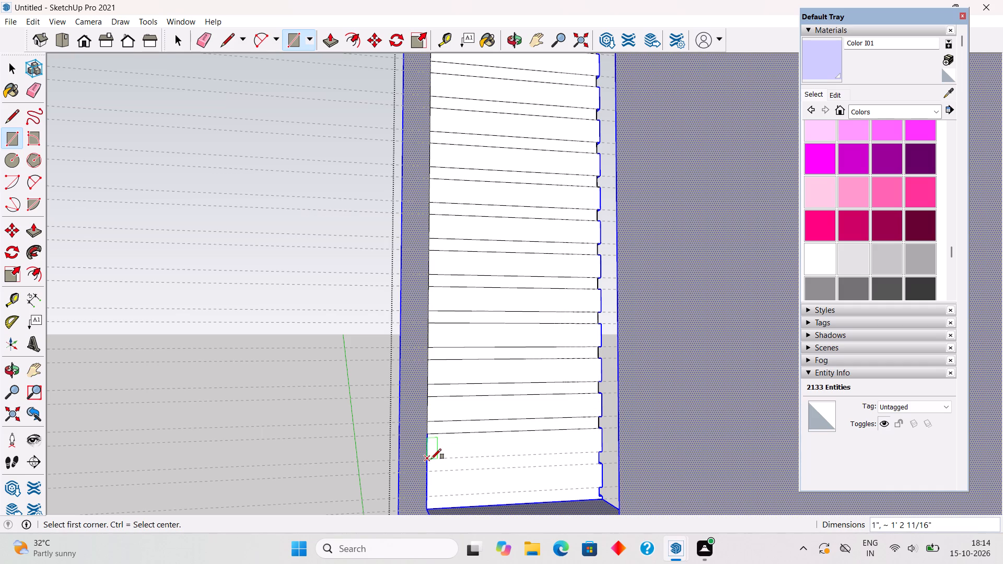
{"action": "left_click", "coordinate": [424, 459]}
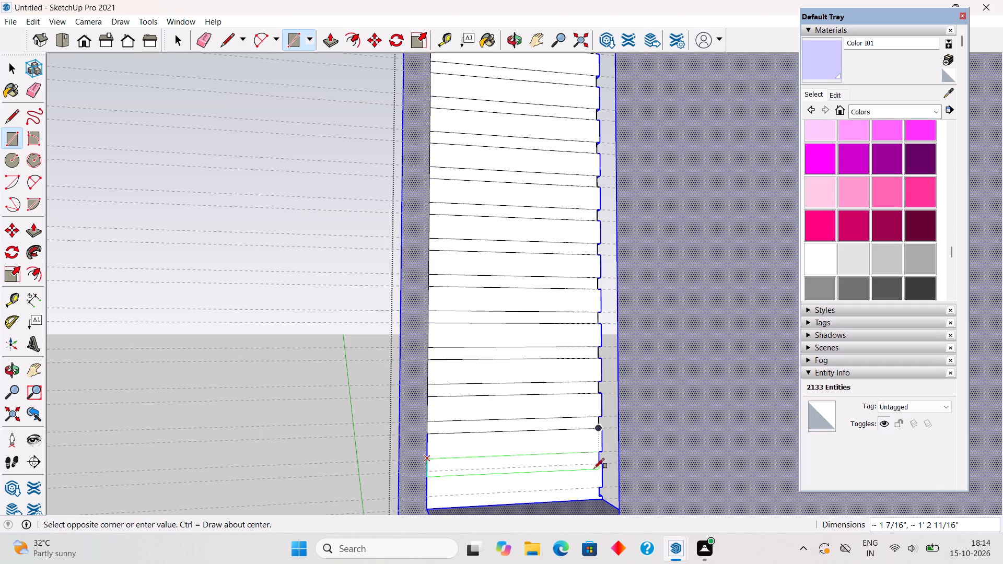
{"action": "left_click", "coordinate": [597, 463]}
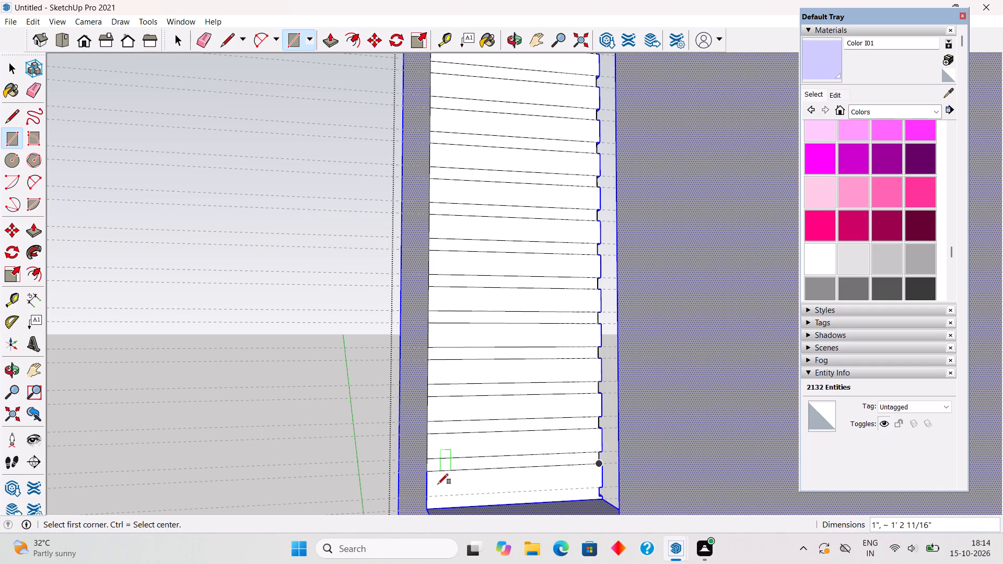
Draw the lowest rectangle, about 3/4" by 1' 2 11/16", across the bottom of the window jamb.
{"action": "left_click", "coordinate": [428, 494]}
{"action": "scroll", "coordinate": [531, 497], "scroll_direction": "up", "scroll_amount": 4}
{"action": "scroll", "coordinate": [619, 490], "scroll_direction": "up", "scroll_amount": 2}
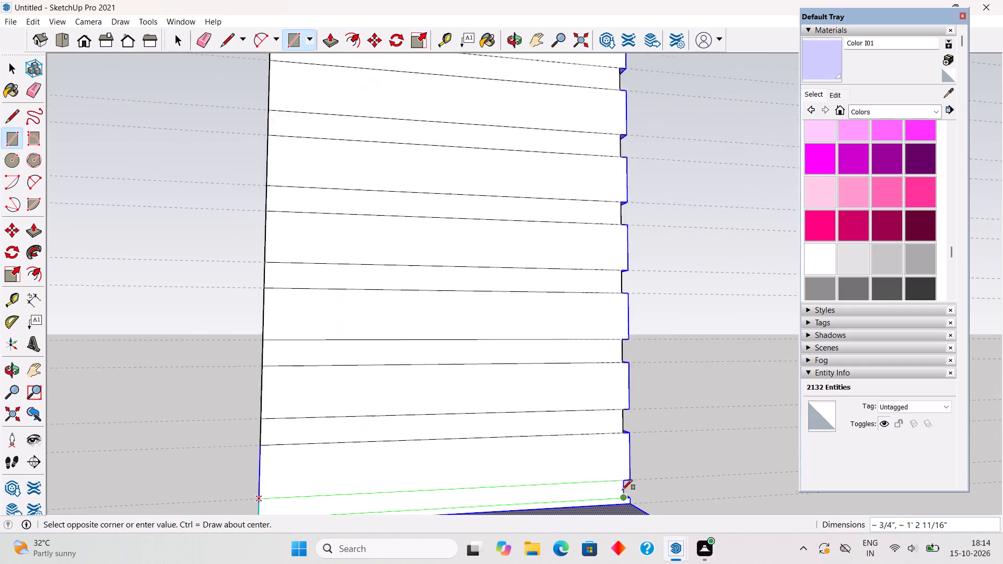
{"action": "scroll", "coordinate": [622, 490], "scroll_direction": "up", "scroll_amount": 3}
{"action": "left_click", "coordinate": [623, 500]}
{"action": "key", "text": "space"}
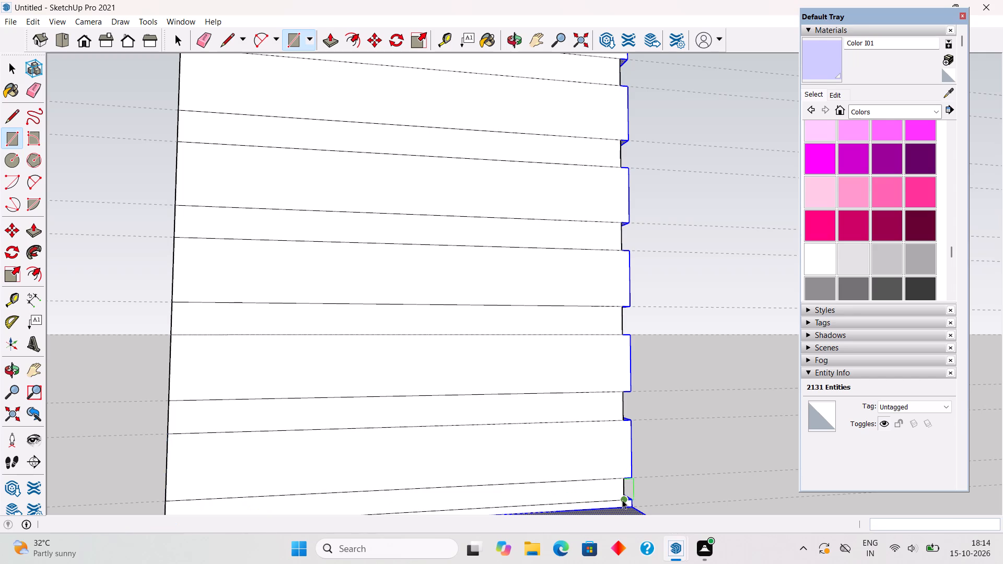
Push the lowest groove rectangle on the window jamb inward 0.3" and repeat it on the four groove rectangles above.
{"action": "key", "text": "p"}
{"action": "left_click", "coordinate": [611, 492]}
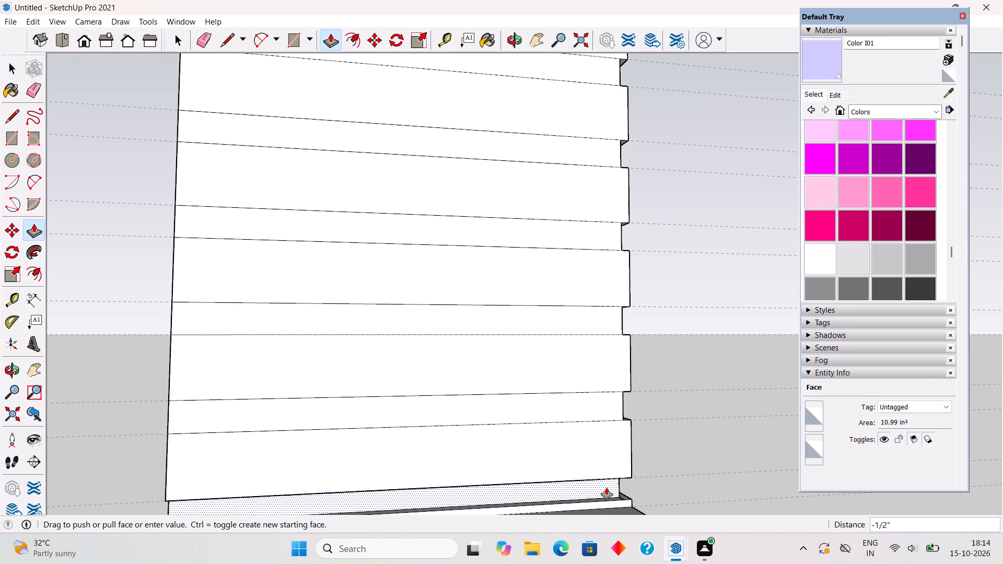
{"action": "type", "text": ".3\""}
{"action": "key", "text": "Return"}
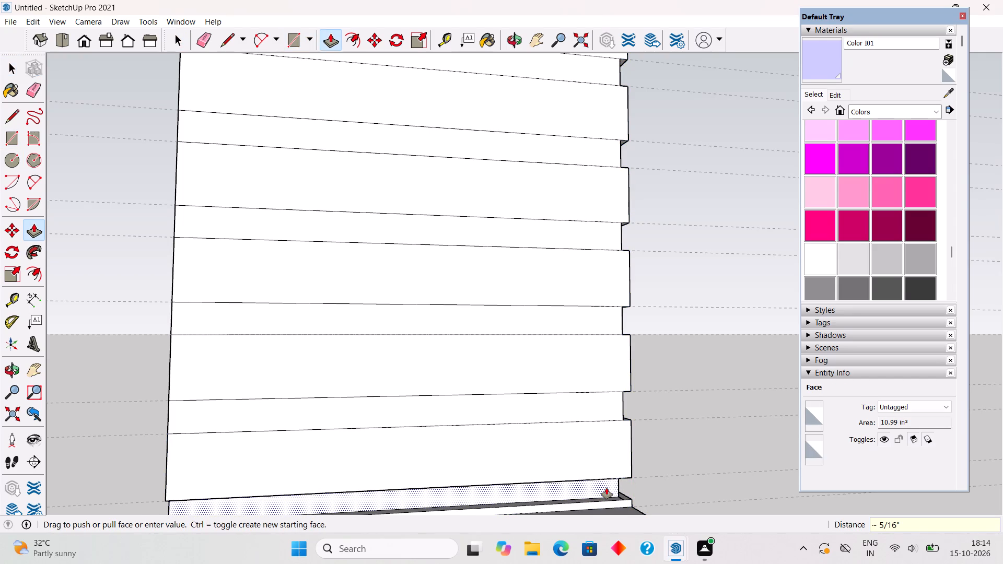
{"action": "double_click", "coordinate": [522, 410]}
{"action": "double_click", "coordinate": [502, 321]}
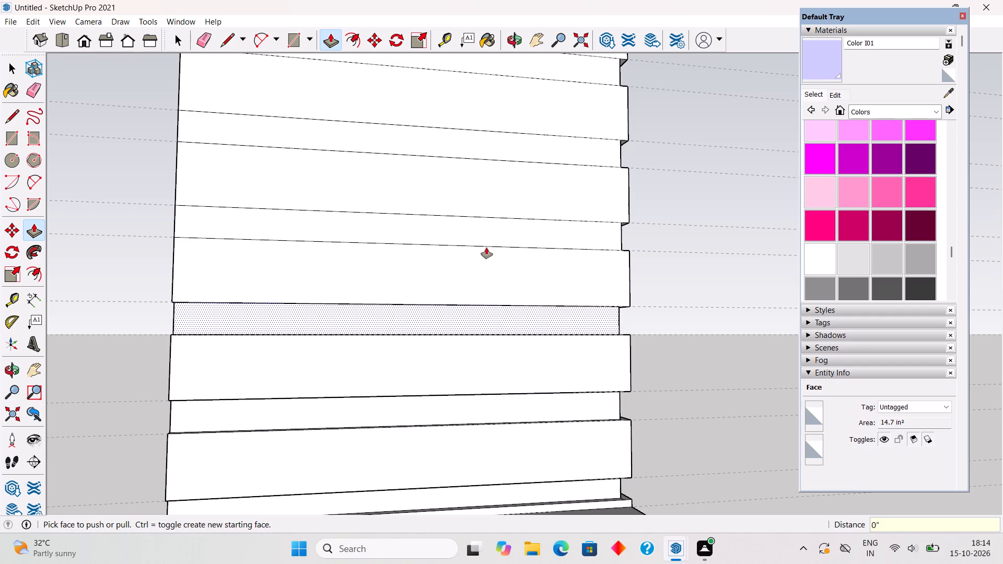
{"action": "double_click", "coordinate": [484, 229]}
{"action": "double_click", "coordinate": [472, 145]}
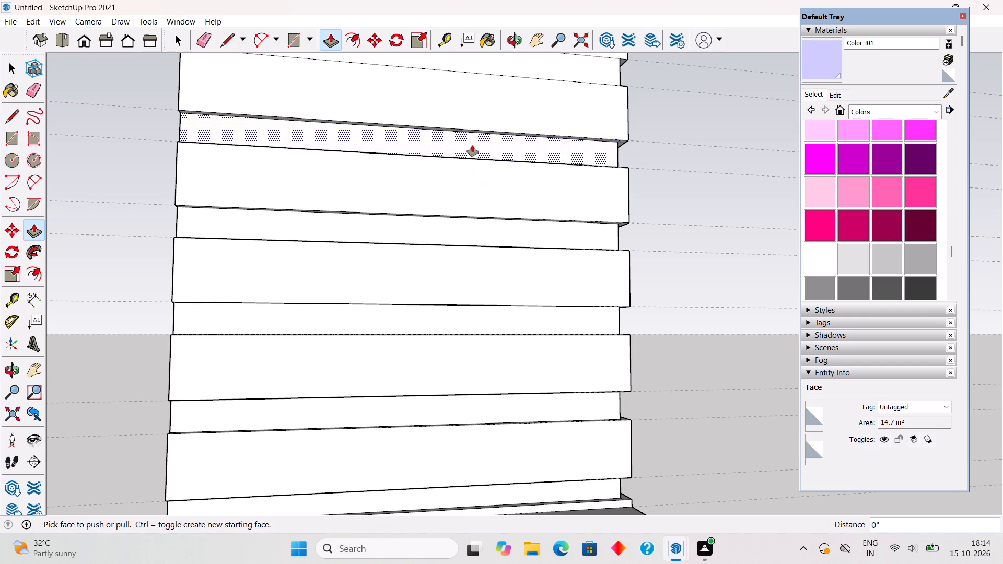
Recess the top four groove rectangles on the window jamb by the same 0.3" as the finished ones.
{"action": "scroll", "coordinate": [469, 156], "scroll_direction": "down", "scroll_amount": 13}
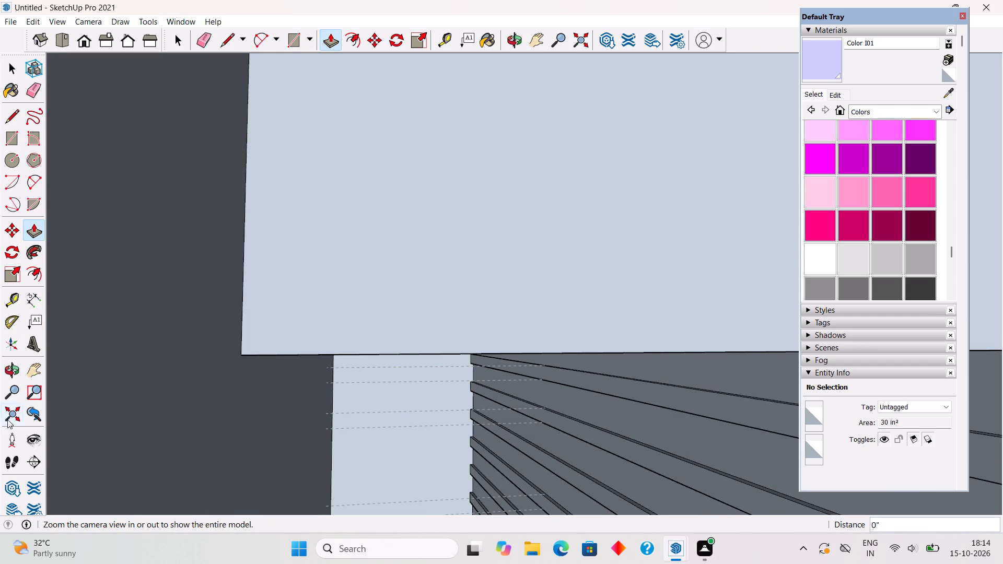
{"action": "left_click", "coordinate": [7, 419]}
{"action": "scroll", "coordinate": [486, 223], "scroll_direction": "up", "scroll_amount": 13}
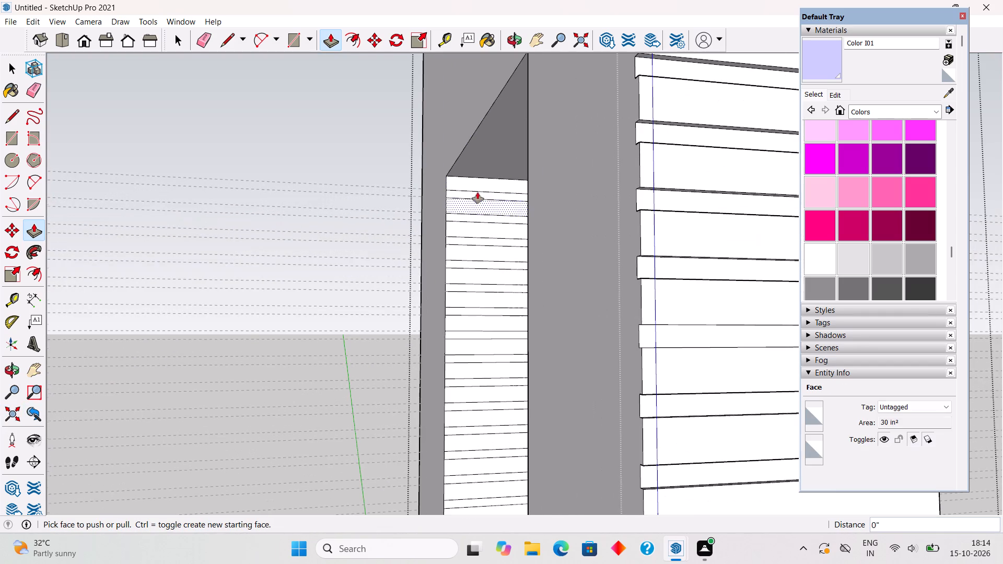
{"action": "double_click", "coordinate": [472, 194]}
{"action": "double_click", "coordinate": [462, 217]}
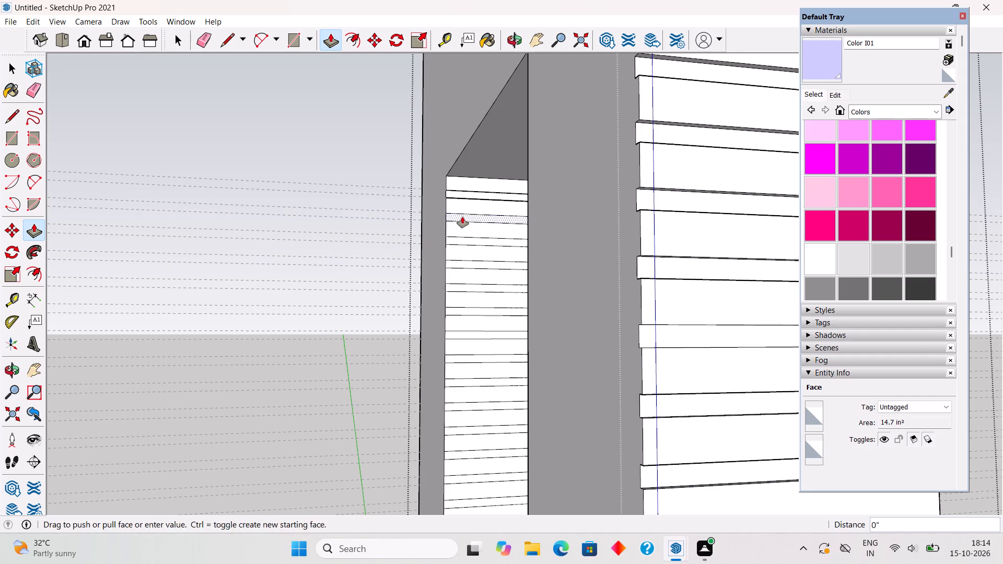
{"action": "double_click", "coordinate": [458, 239]}
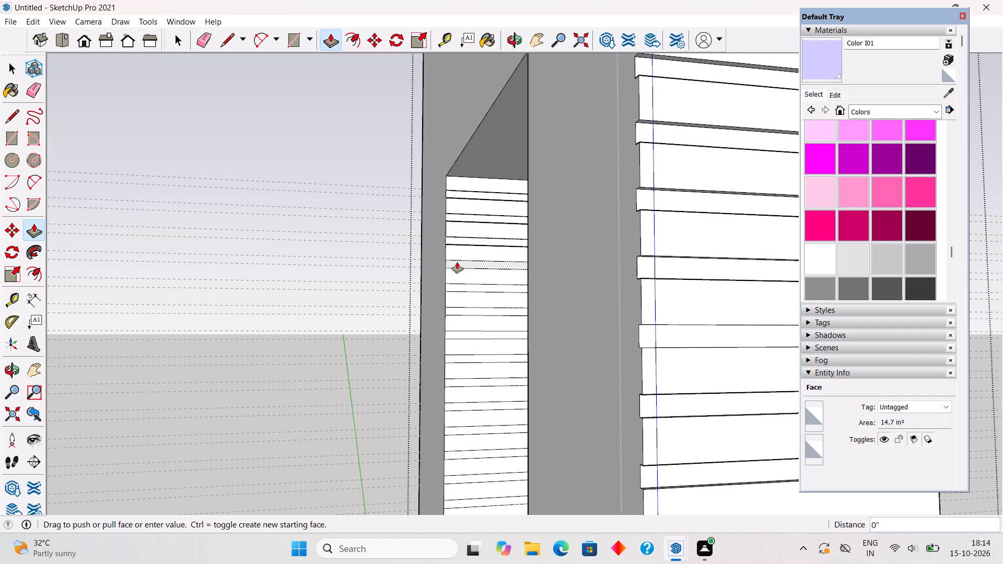
{"action": "double_click", "coordinate": [457, 262]}
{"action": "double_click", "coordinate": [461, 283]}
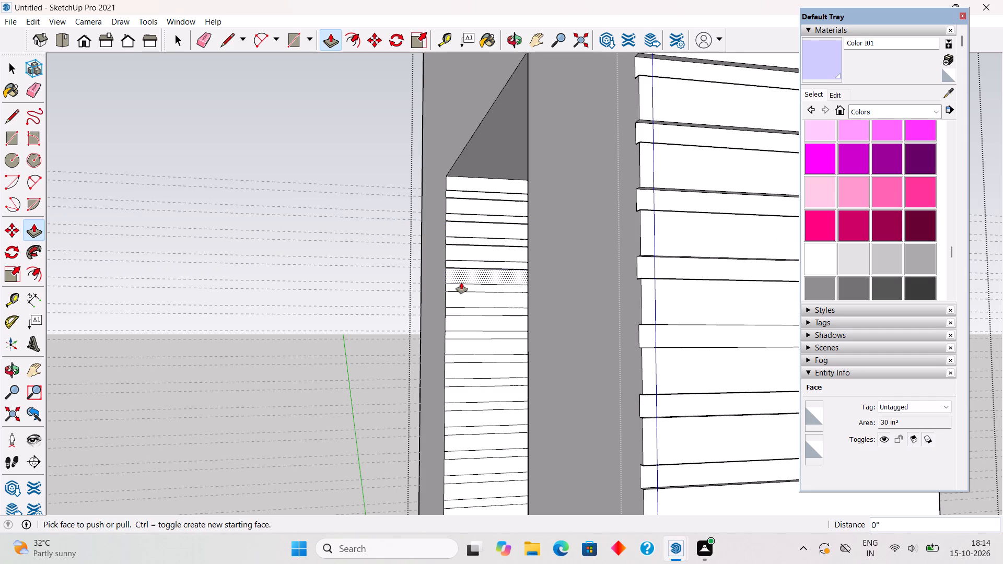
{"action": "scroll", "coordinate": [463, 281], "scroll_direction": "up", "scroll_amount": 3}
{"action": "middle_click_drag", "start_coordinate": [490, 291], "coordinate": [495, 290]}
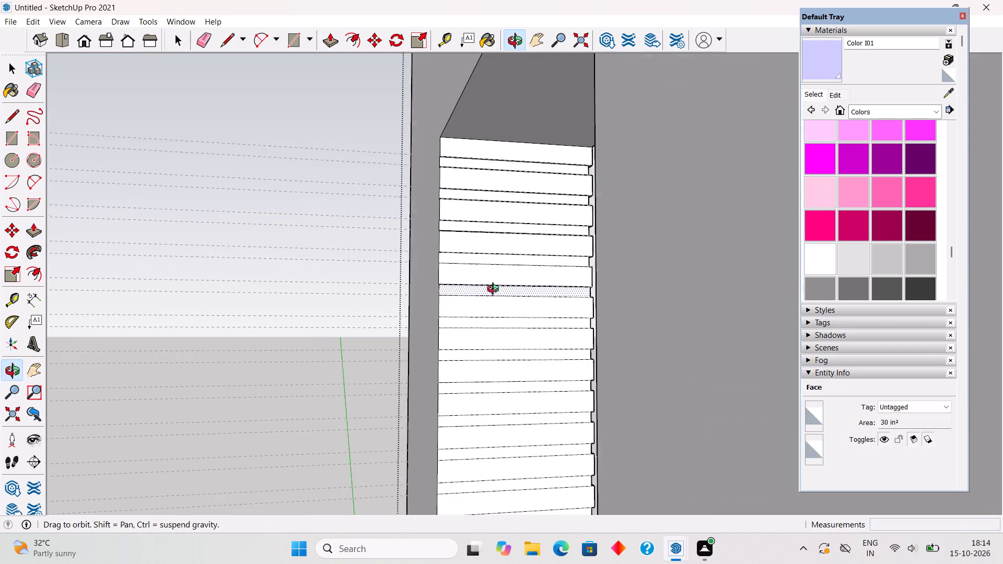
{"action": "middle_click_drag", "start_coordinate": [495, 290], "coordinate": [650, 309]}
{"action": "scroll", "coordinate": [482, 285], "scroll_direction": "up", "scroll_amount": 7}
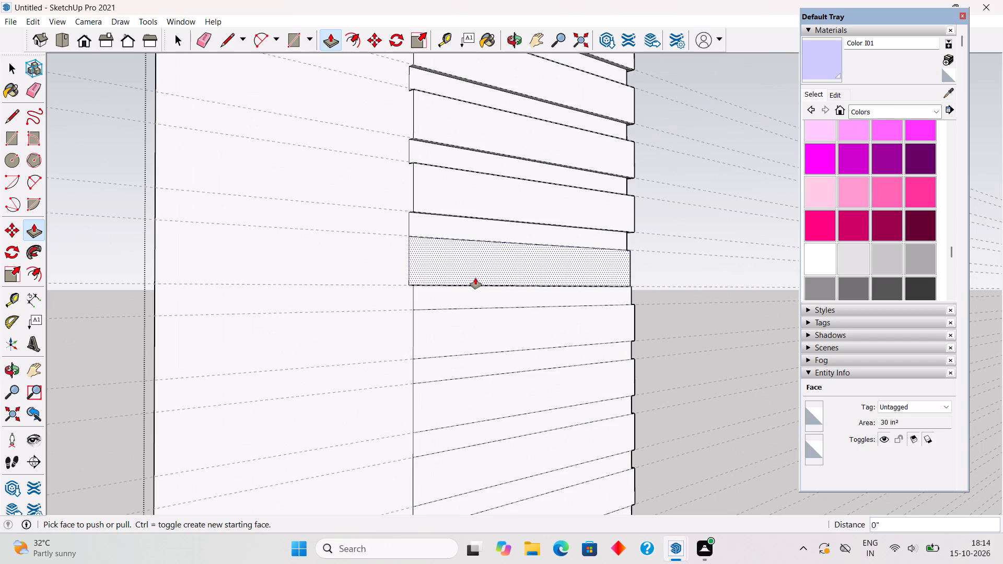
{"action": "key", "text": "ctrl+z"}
Recess the next five groove rectangles down the window jamb by the same 0.3".
{"action": "double_click", "coordinate": [461, 290]}
{"action": "double_click", "coordinate": [463, 360]}
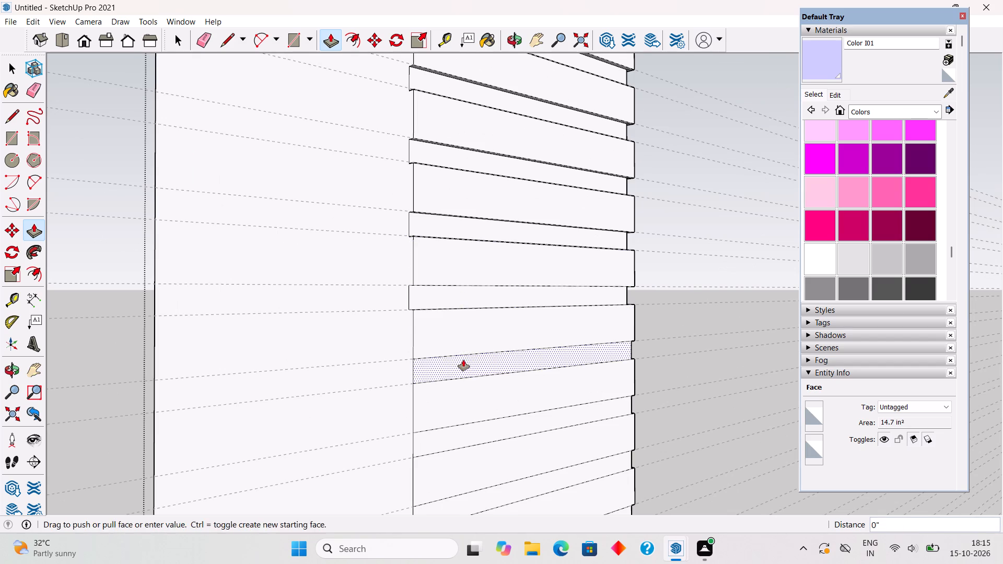
{"action": "double_click", "coordinate": [449, 436]}
{"action": "scroll", "coordinate": [454, 406], "scroll_direction": "down", "scroll_amount": 3}
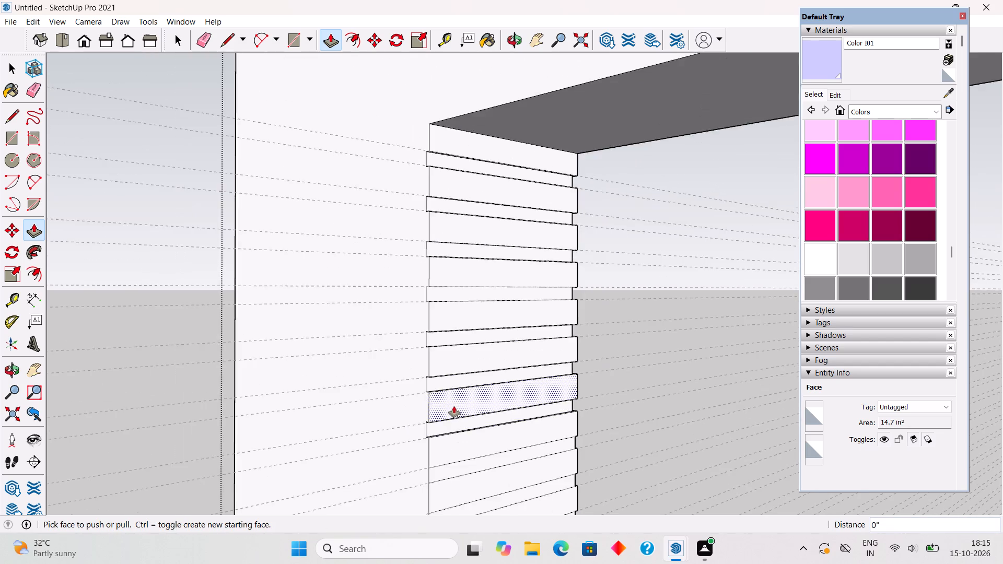
{"action": "scroll", "coordinate": [454, 406], "scroll_direction": "down", "scroll_amount": 5}
{"action": "left_click", "coordinate": [455, 454]}
{"action": "left_click", "coordinate": [455, 454]}
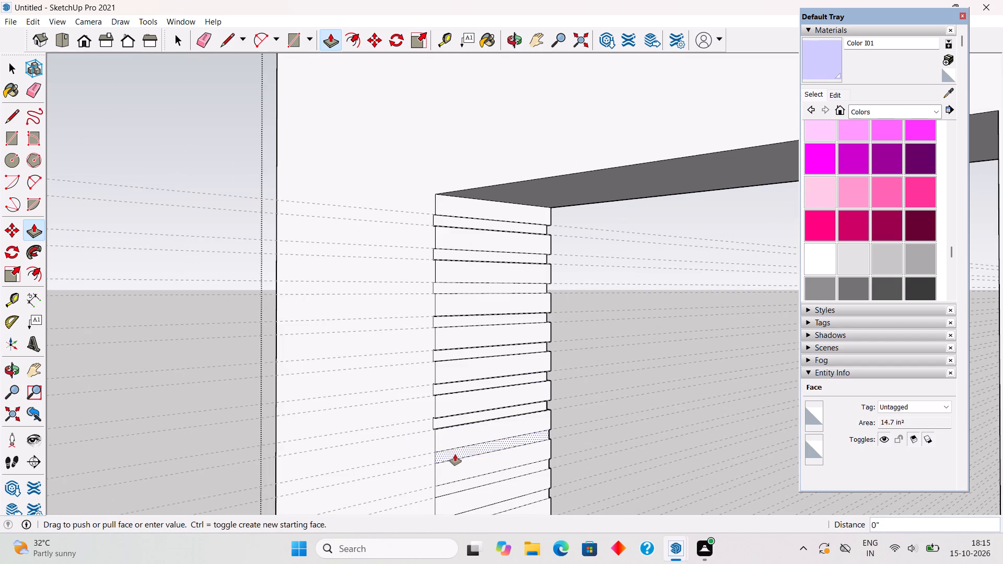
{"action": "double_click", "coordinate": [462, 486]}
Continue down the window jamb, recessing the next seven groove rectangles by 0.3".
{"action": "scroll", "coordinate": [472, 379], "scroll_direction": "down", "scroll_amount": 12}
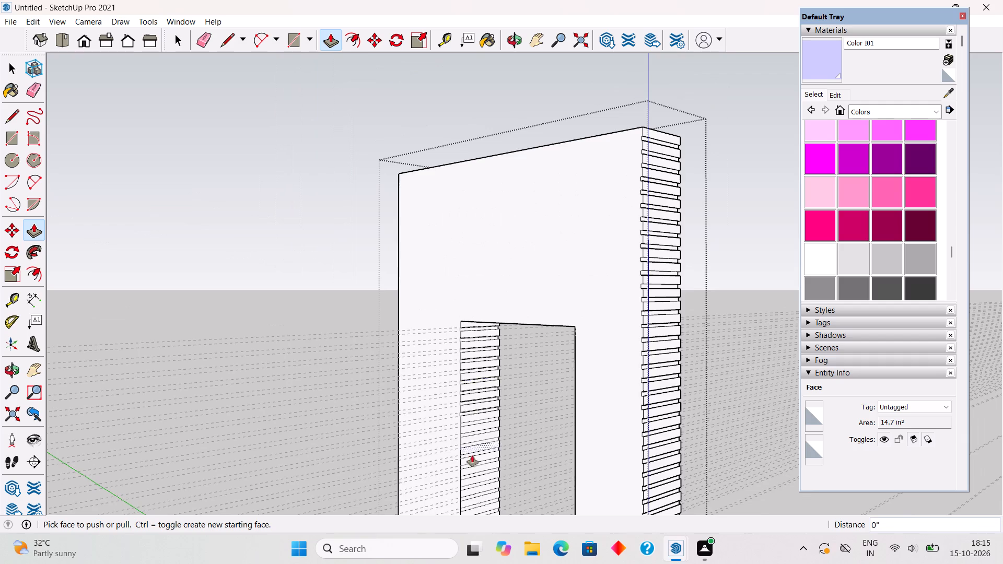
{"action": "scroll", "coordinate": [472, 490], "scroll_direction": "up", "scroll_amount": 13}
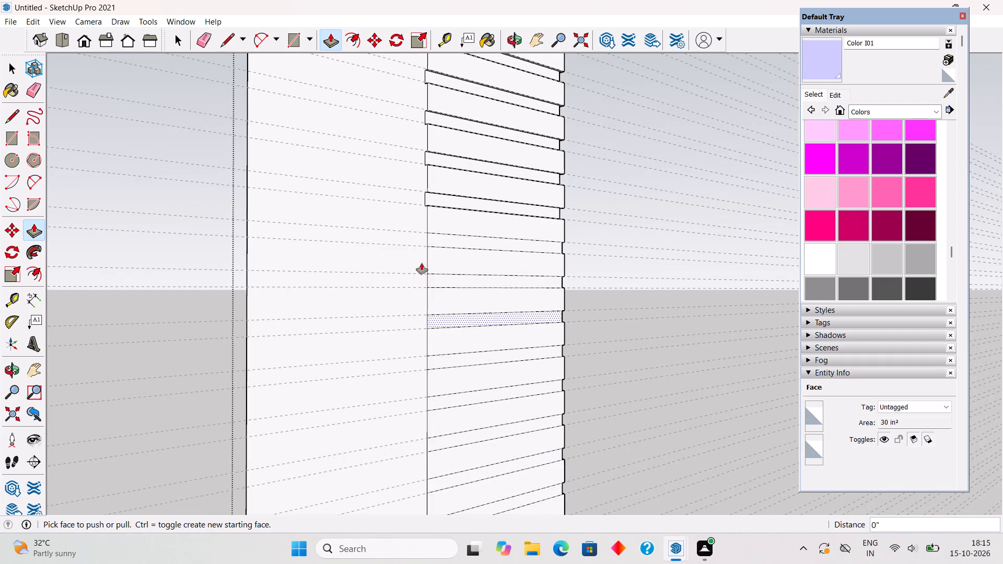
{"action": "double_click", "coordinate": [440, 241]}
{"action": "double_click", "coordinate": [441, 283]}
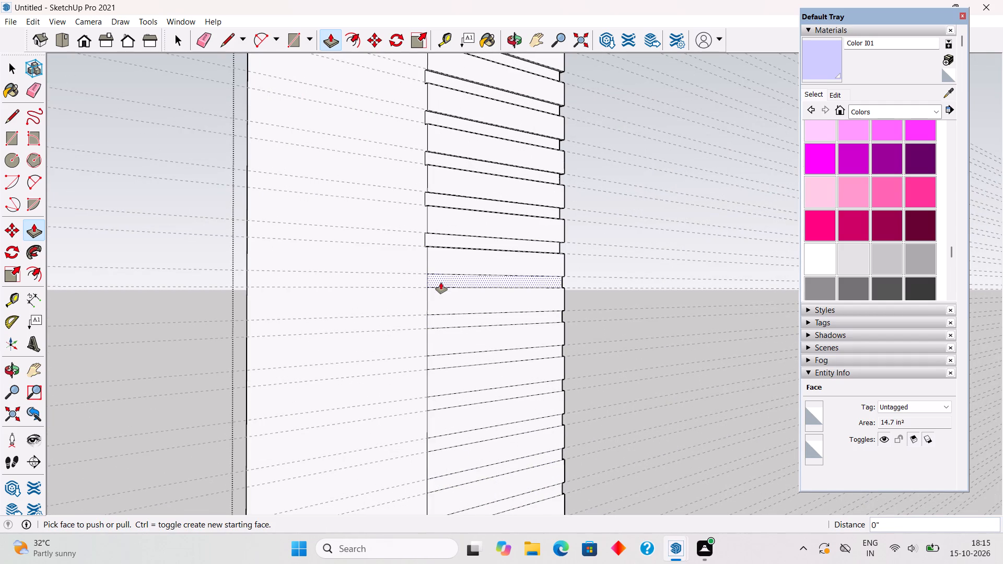
{"action": "double_click", "coordinate": [446, 319]}
{"action": "double_click", "coordinate": [448, 356]}
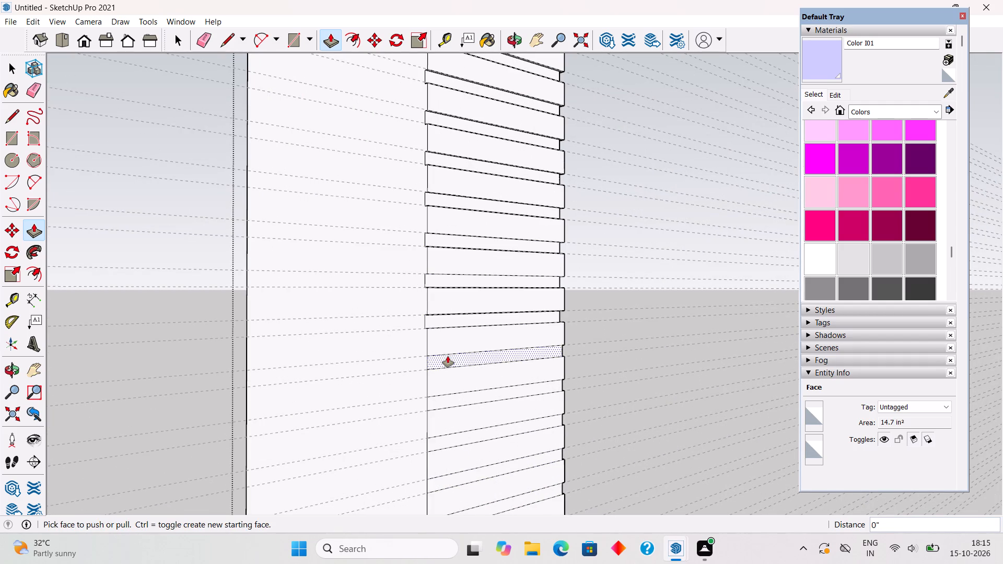
{"action": "double_click", "coordinate": [445, 399]}
{"action": "double_click", "coordinate": [450, 440]}
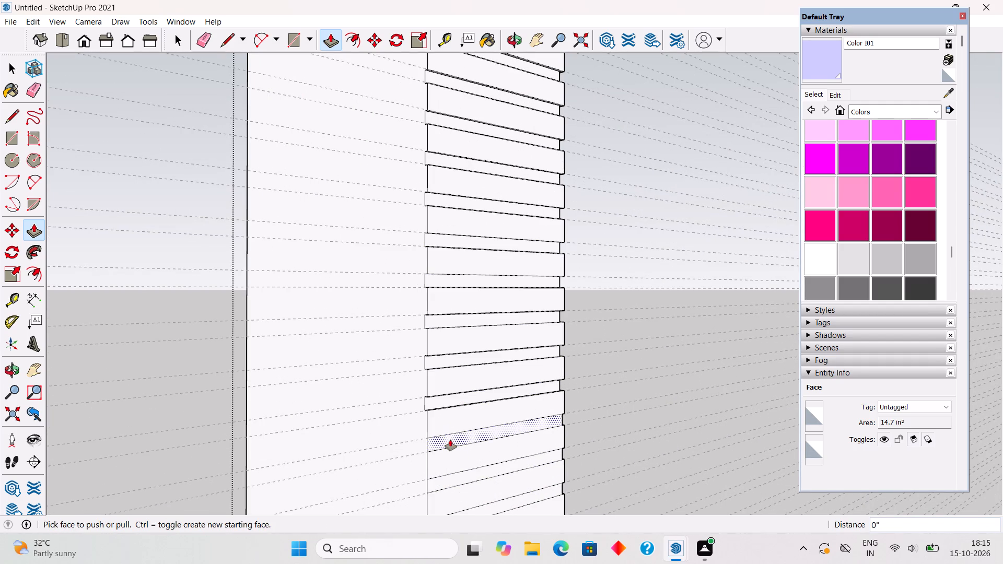
{"action": "double_click", "coordinate": [461, 480]}
Recess the last three flat groove rectangles in the lower part of the window jamb by 0.3".
{"action": "scroll", "coordinate": [436, 398], "scroll_direction": "down", "scroll_amount": 10}
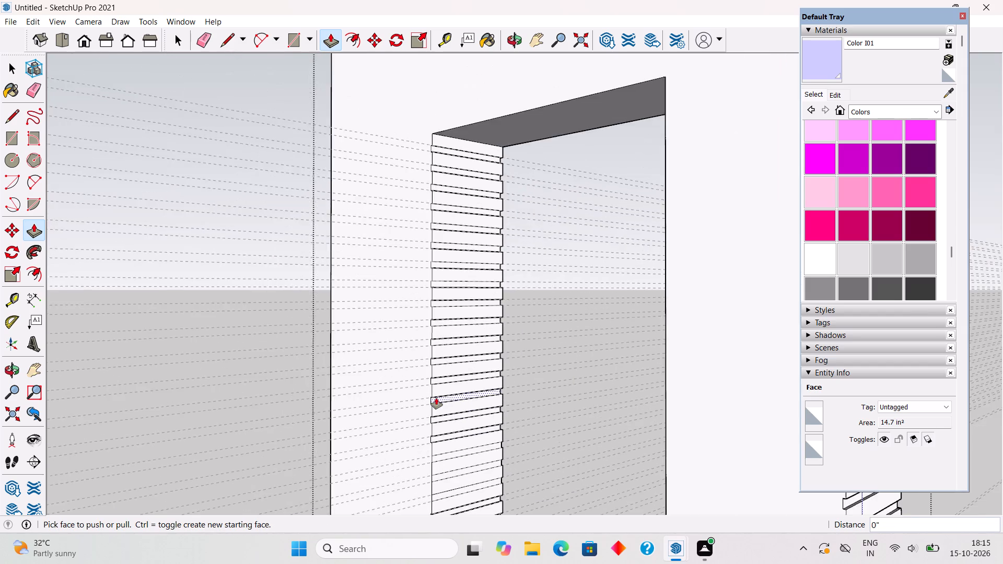
{"action": "scroll", "coordinate": [436, 398], "scroll_direction": "down", "scroll_amount": 5}
{"action": "scroll", "coordinate": [455, 493], "scroll_direction": "up", "scroll_amount": 14}
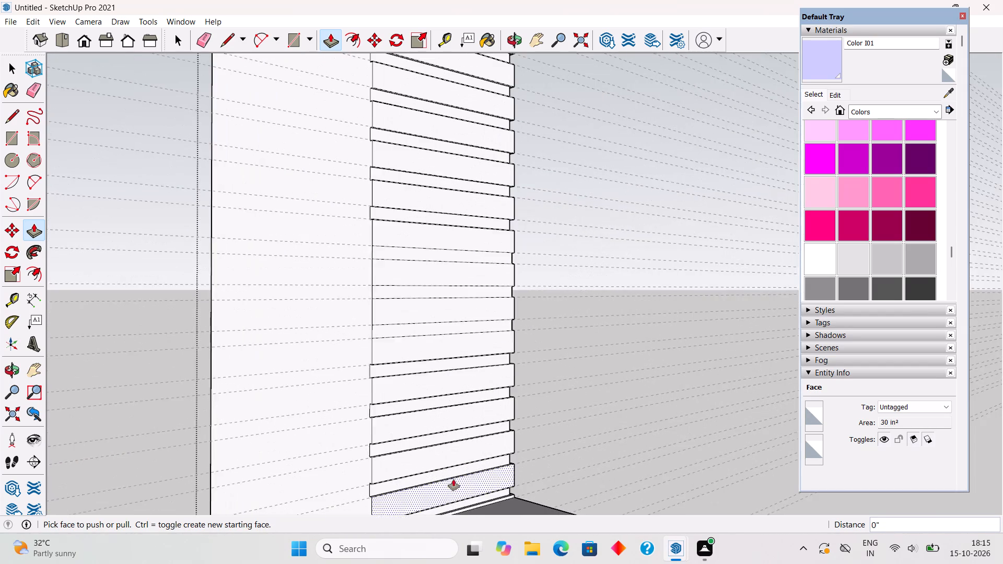
{"action": "double_click", "coordinate": [373, 226]}
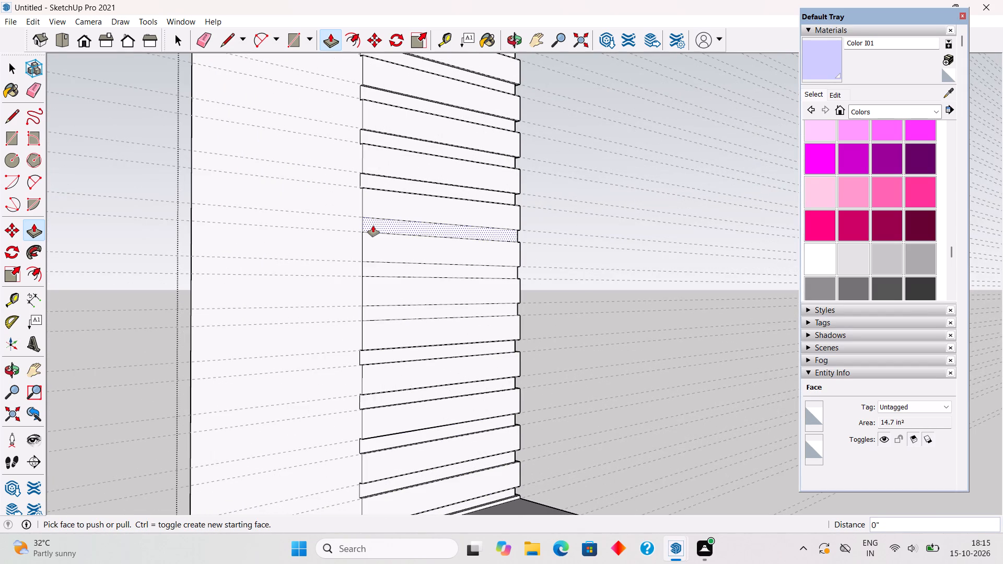
{"action": "double_click", "coordinate": [381, 270]}
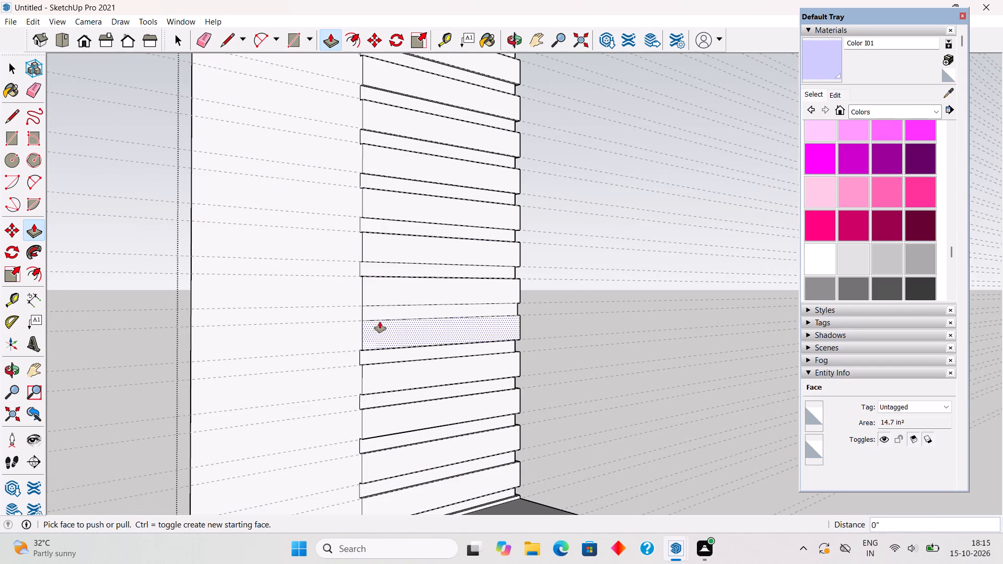
{"action": "double_click", "coordinate": [381, 311]}
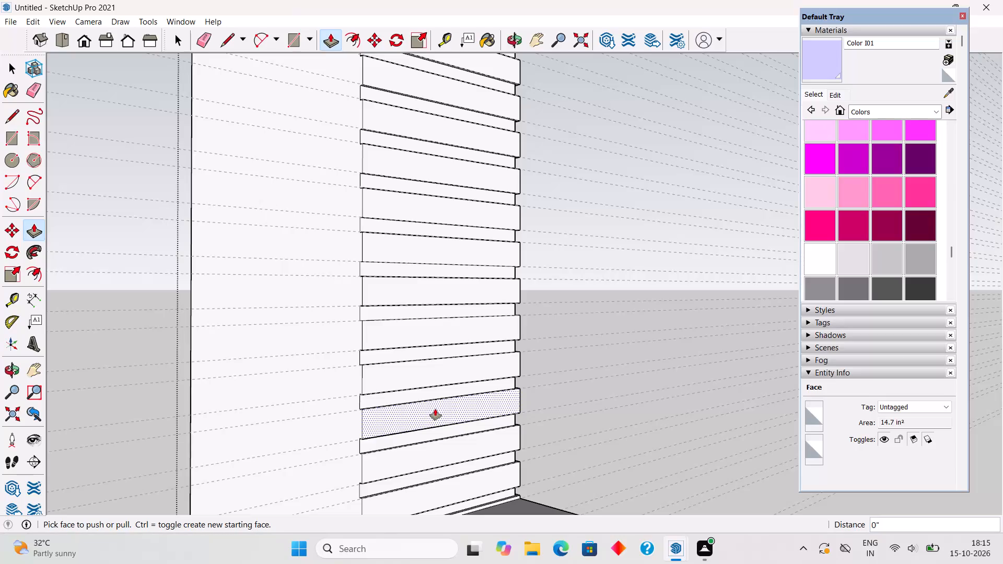
Close the side wall group for editing and delete all guides from the model.
{"action": "key", "text": "space"}
{"action": "scroll", "coordinate": [440, 403], "scroll_direction": "down", "scroll_amount": 15}
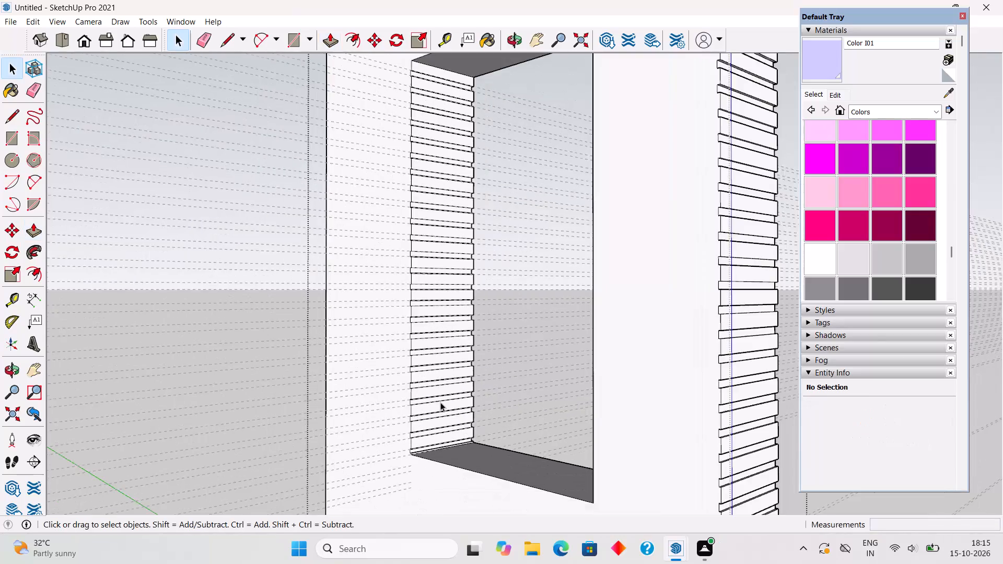
{"action": "scroll", "coordinate": [440, 402], "scroll_direction": "down", "scroll_amount": 8}
{"action": "left_click", "coordinate": [592, 252]}
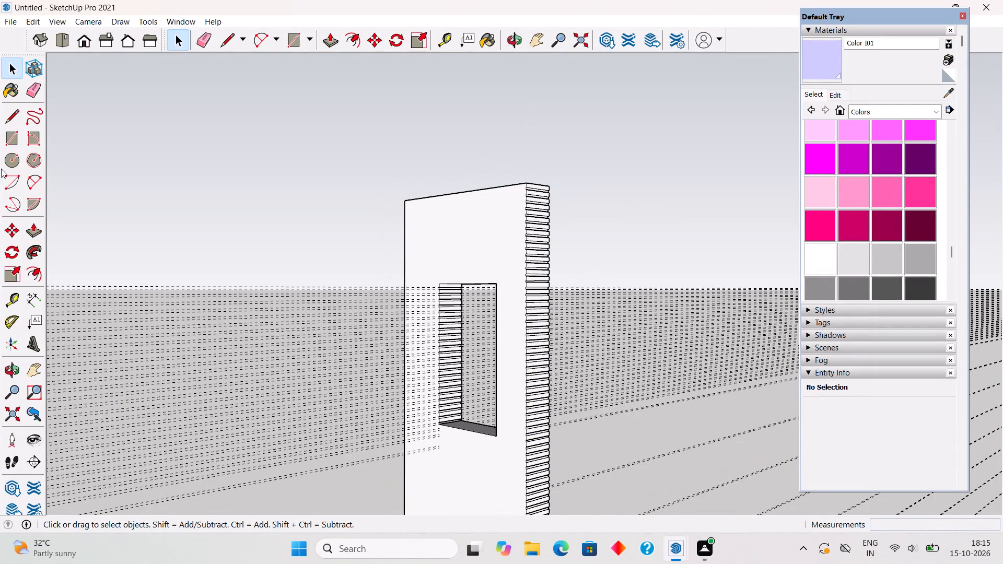
{"action": "left_click", "coordinate": [32, 20]}
{"action": "left_click", "coordinate": [80, 135]}
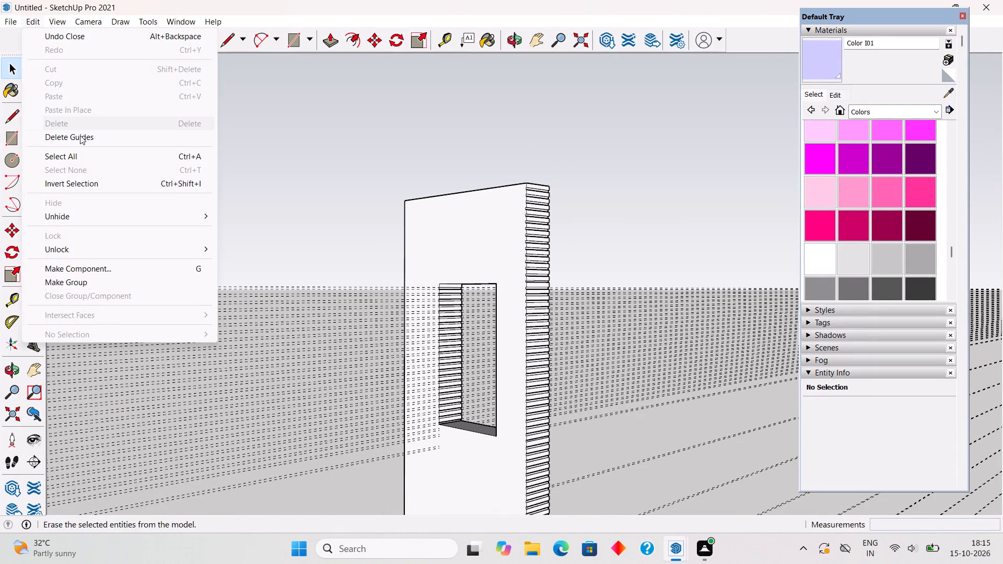
Unhide the rest of the house around the isolated side wall.
{"action": "left_click", "coordinate": [38, 18]}
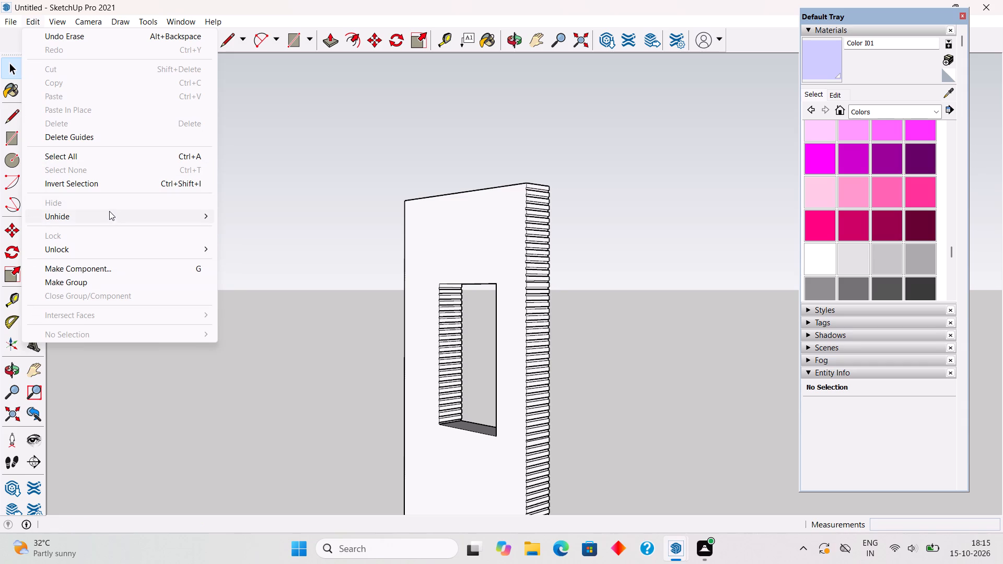
{"action": "left_click", "coordinate": [110, 213]}
{"action": "left_click", "coordinate": [239, 229]}
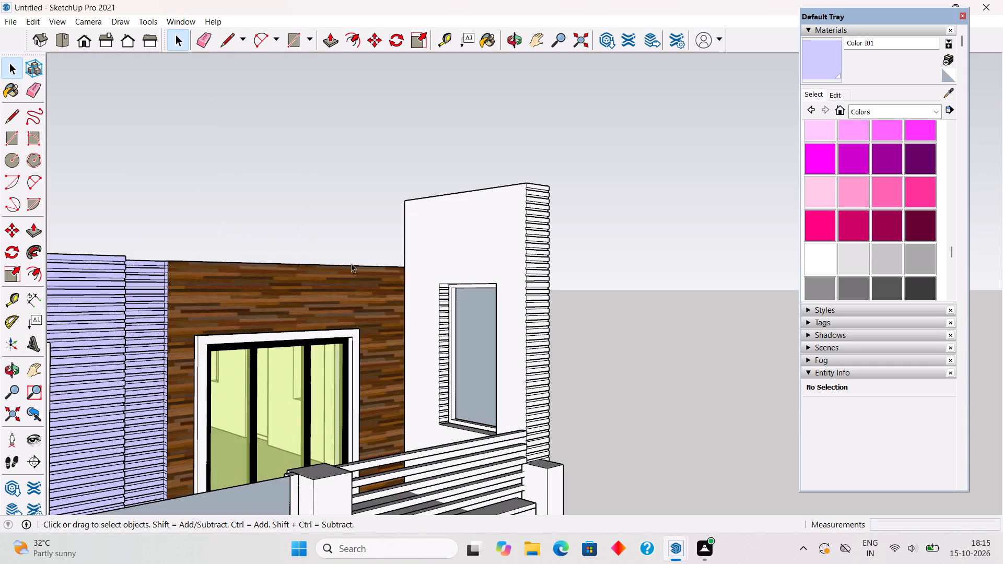
Paint the tall grooved side wall around the upper-floor window opening with Color I01.
{"action": "middle_click_drag", "start_coordinate": [344, 275], "coordinate": [133, 320]}
{"action": "scroll", "coordinate": [133, 320], "scroll_direction": "down", "scroll_amount": 4}
{"action": "middle_click_drag", "start_coordinate": [268, 373], "coordinate": [67, 342]}
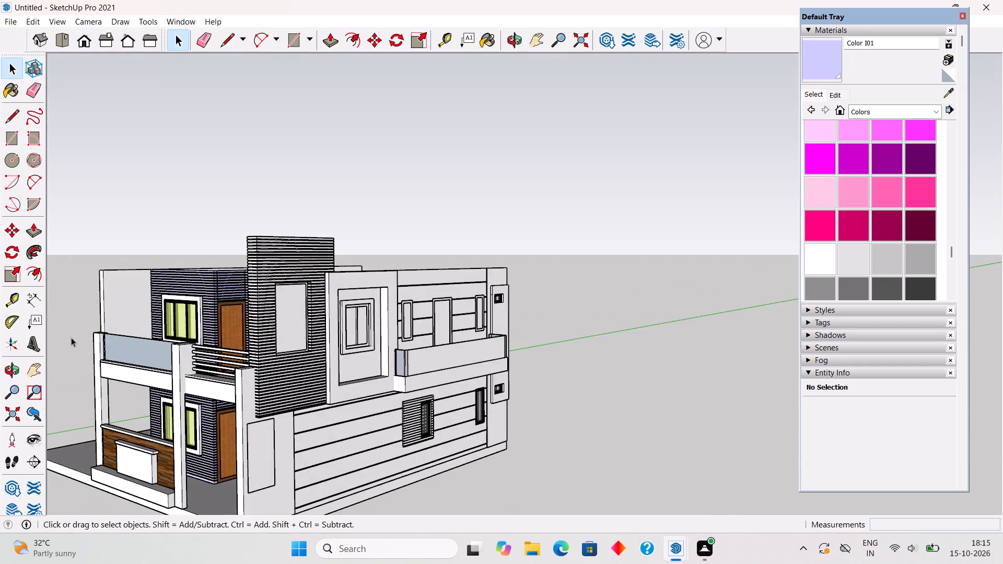
{"action": "scroll", "coordinate": [88, 321], "scroll_direction": "up", "scroll_amount": 5}
{"action": "middle_click_drag", "start_coordinate": [395, 343], "coordinate": [350, 374]}
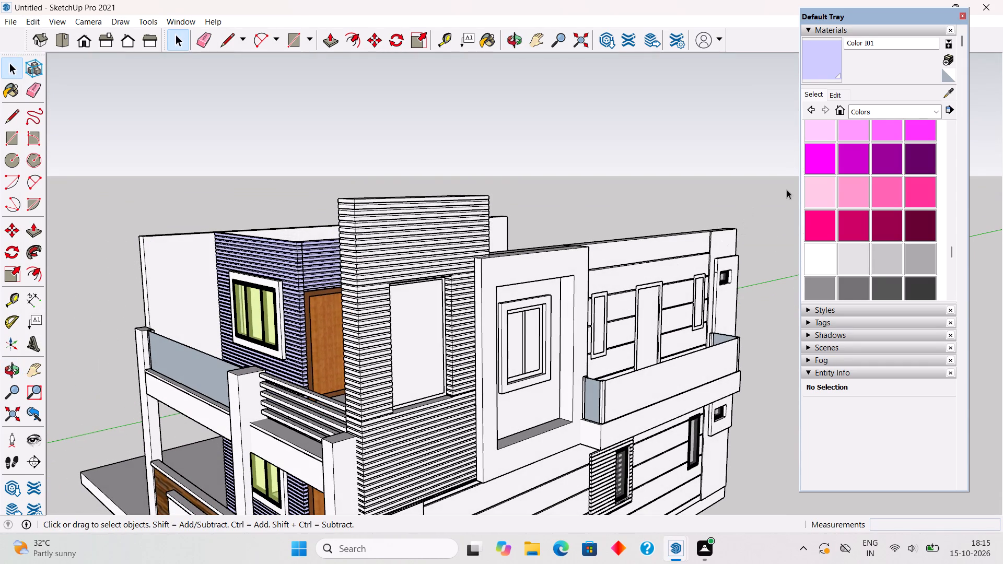
{"action": "left_click", "coordinate": [833, 67]}
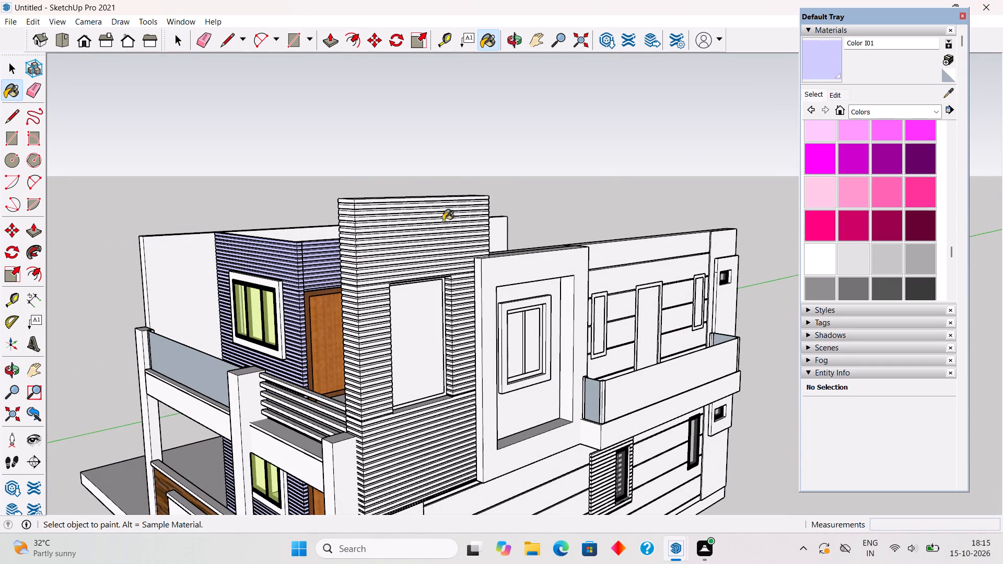
{"action": "left_click", "coordinate": [437, 225]}
{"action": "scroll", "coordinate": [467, 372], "scroll_direction": "up", "scroll_amount": 5}
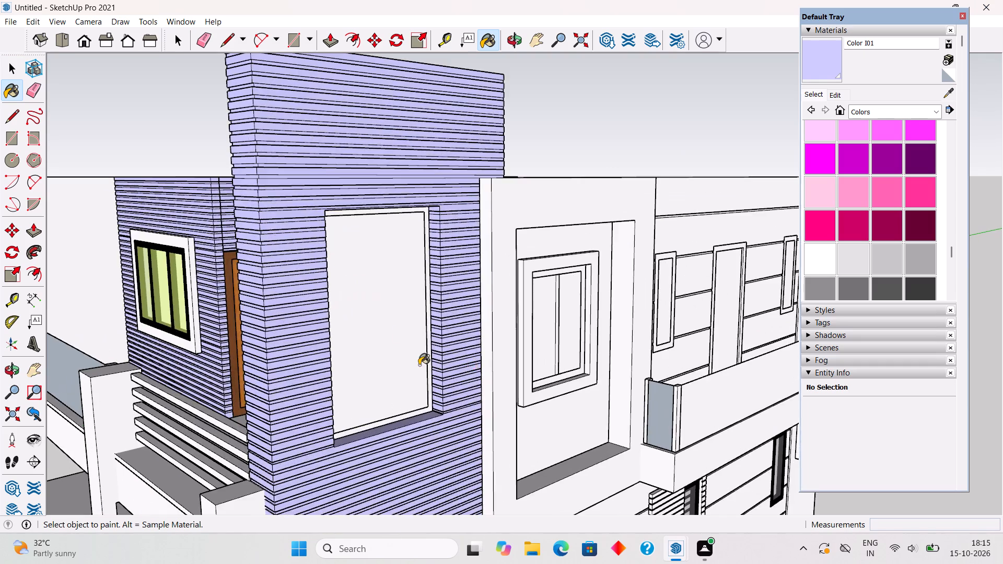
{"action": "middle_click_drag", "start_coordinate": [395, 331], "coordinate": [429, 286]}
{"action": "scroll", "coordinate": [429, 286], "scroll_direction": "down", "scroll_amount": 3}
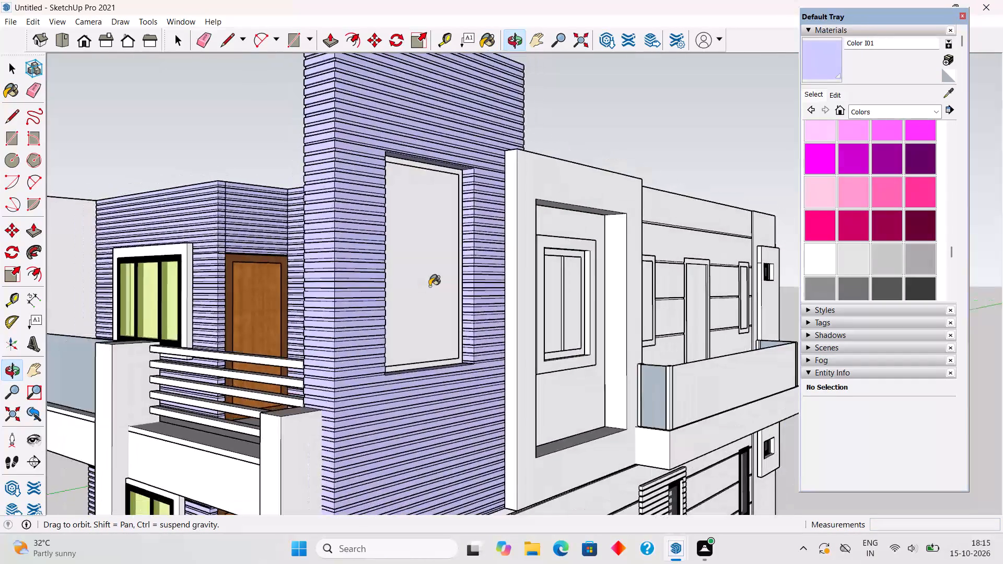
{"action": "scroll", "coordinate": [429, 286], "scroll_direction": "down", "scroll_amount": 5}
{"action": "key", "text": "space"}
{"action": "left_click", "coordinate": [581, 154]}
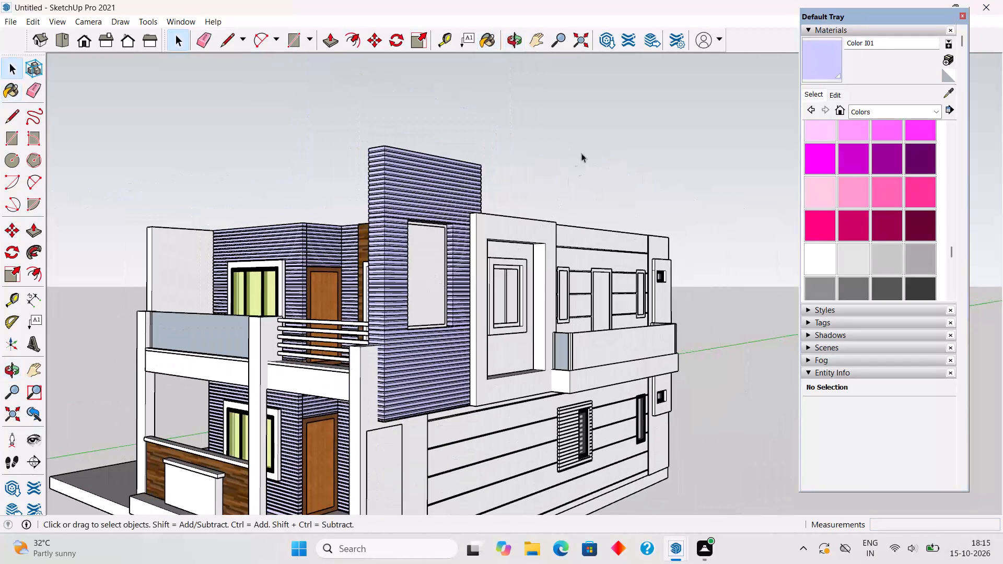
Paint the ribbed panel around the ground-floor side window with Color I01.
{"action": "scroll", "coordinate": [555, 231], "scroll_direction": "down", "scroll_amount": 1}
{"action": "left_click", "coordinate": [824, 53]}
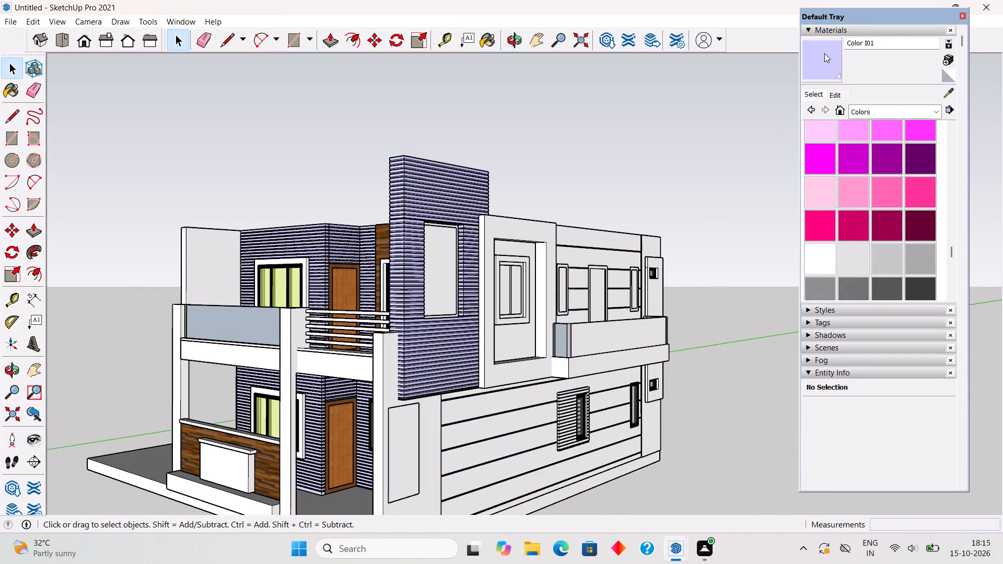
{"action": "scroll", "coordinate": [590, 392], "scroll_direction": "up", "scroll_amount": 4}
{"action": "left_click", "coordinate": [555, 416]}
{"action": "scroll", "coordinate": [581, 422], "scroll_direction": "up", "scroll_amount": 5}
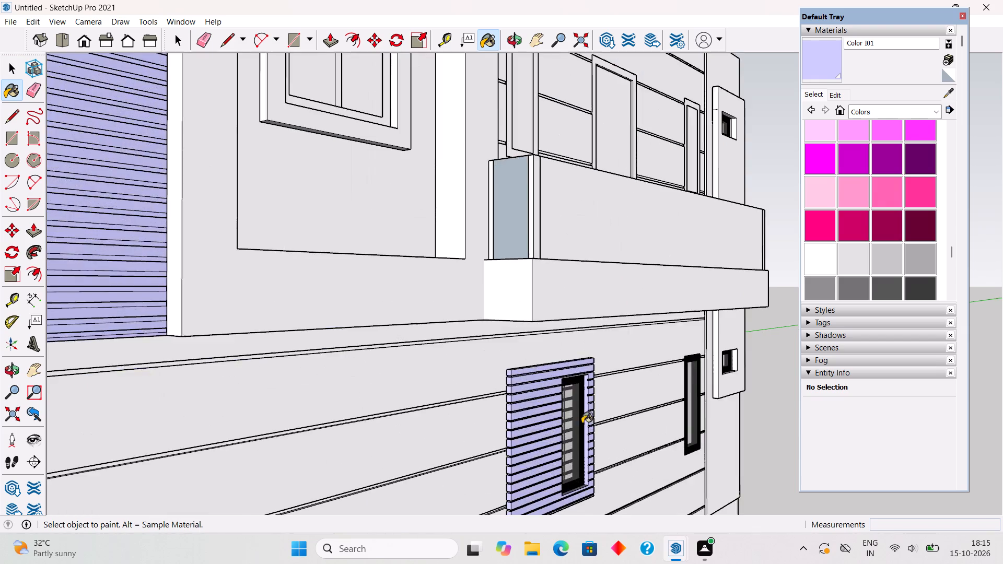
{"action": "middle_click_drag", "start_coordinate": [567, 424], "coordinate": [356, 357]}
{"action": "scroll", "coordinate": [446, 408], "scroll_direction": "up", "scroll_amount": 5}
{"action": "scroll", "coordinate": [562, 401], "scroll_direction": "down", "scroll_amount": 4}
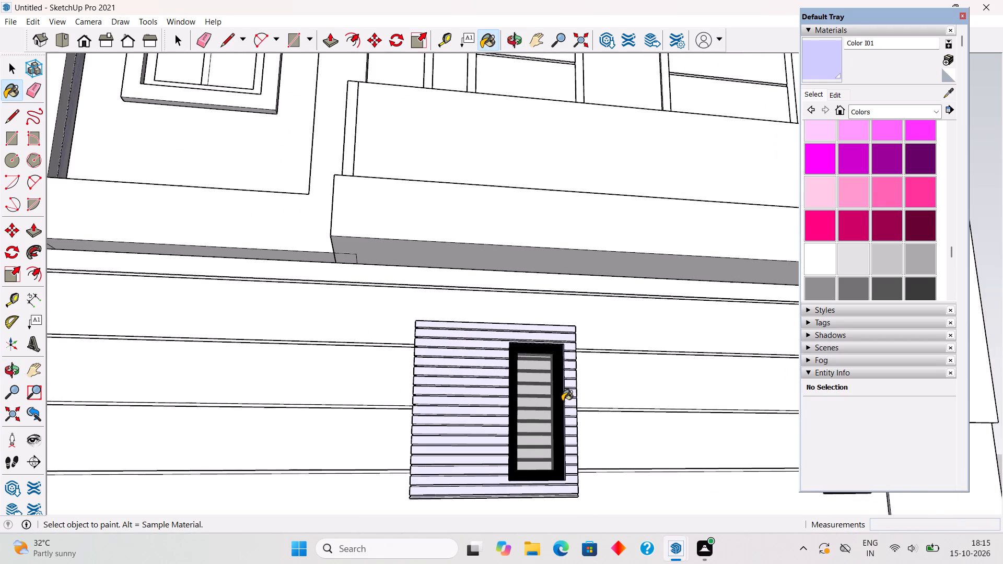
{"action": "key", "text": "space"}
{"action": "scroll", "coordinate": [564, 401], "scroll_direction": "down", "scroll_amount": 13}
{"action": "middle_click_drag", "start_coordinate": [444, 384], "coordinate": [643, 503]}
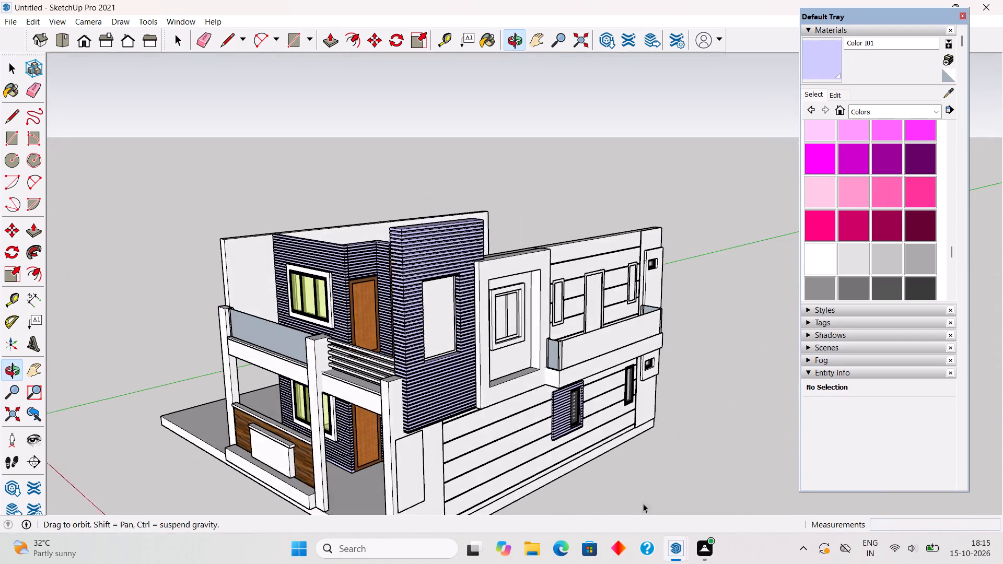
Examine the house exterior from the front, the side and above to review the colouring of its walls.
{"action": "middle_click_drag", "start_coordinate": [643, 503], "coordinate": [639, 507]}
{"action": "middle_click_drag", "start_coordinate": [573, 388], "coordinate": [715, 342]}
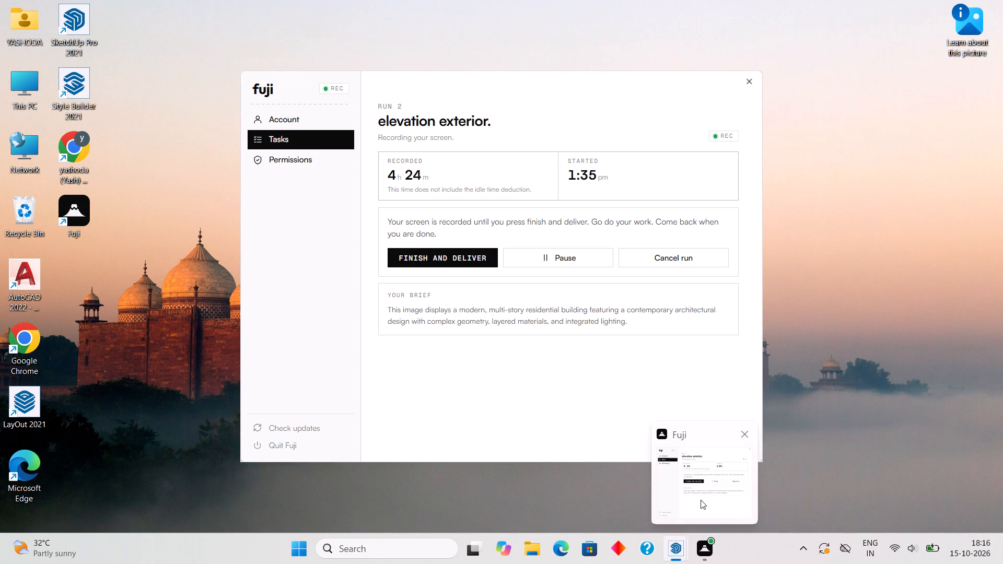
{"action": "scroll", "coordinate": [456, 256], "scroll_direction": "down", "scroll_amount": 5}
{"action": "middle_click_drag", "start_coordinate": [430, 289], "coordinate": [425, 312]}
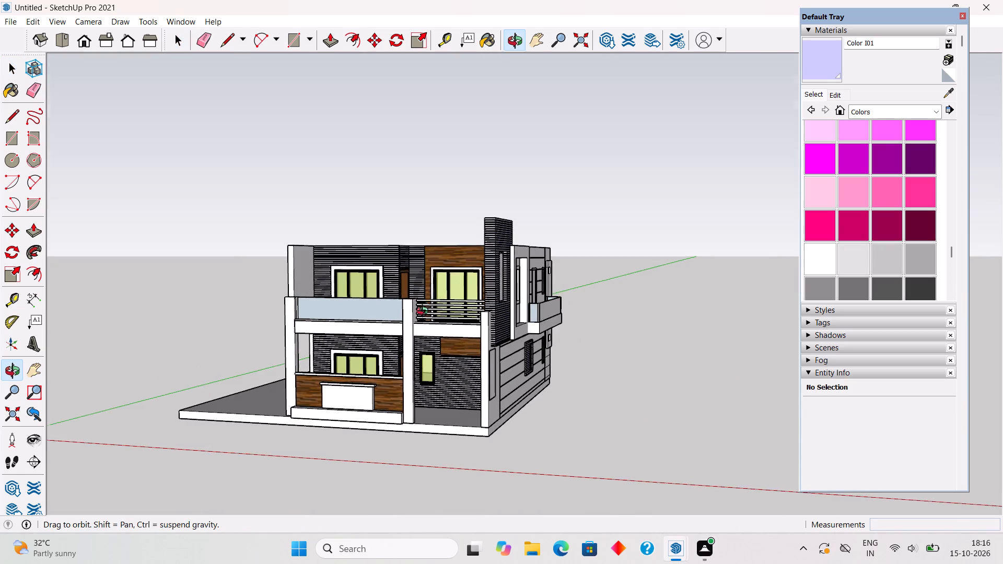
{"action": "middle_click_drag", "start_coordinate": [425, 312], "coordinate": [229, 298]}
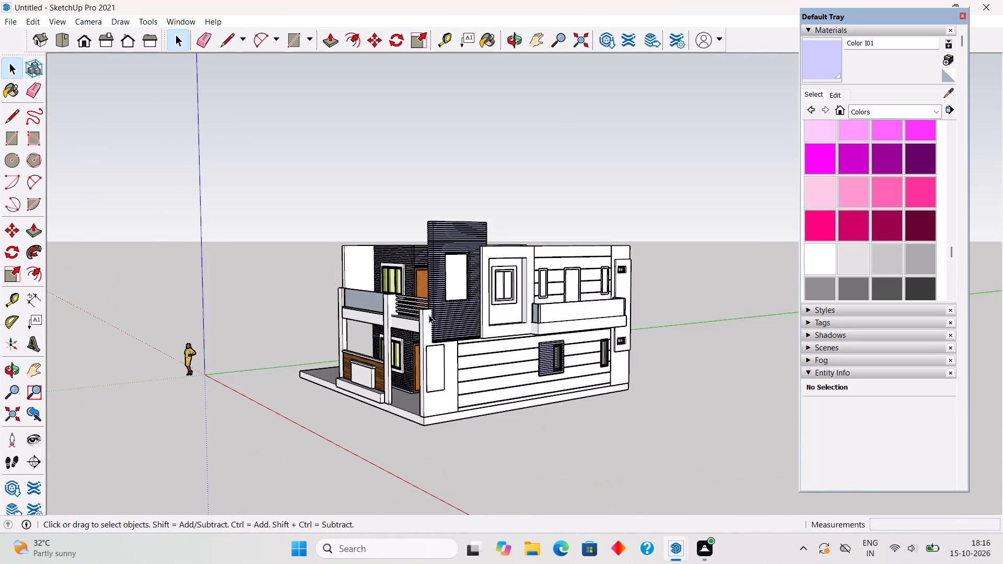
{"action": "scroll", "coordinate": [429, 315], "scroll_direction": "up", "scroll_amount": 3}
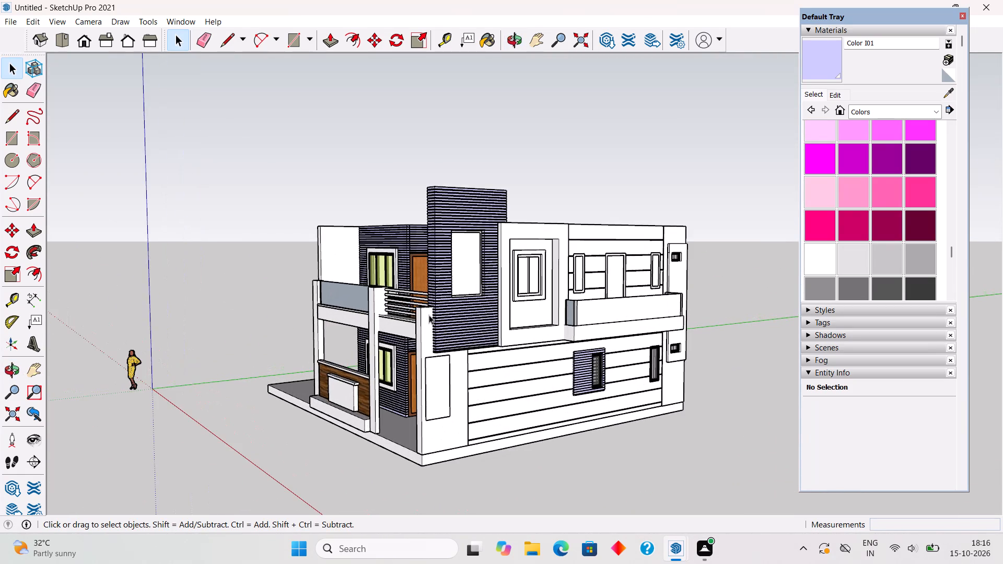
{"action": "middle_click_drag", "start_coordinate": [456, 279], "coordinate": [544, 331]}
{"action": "scroll", "coordinate": [544, 328], "scroll_direction": "up", "scroll_amount": 1}
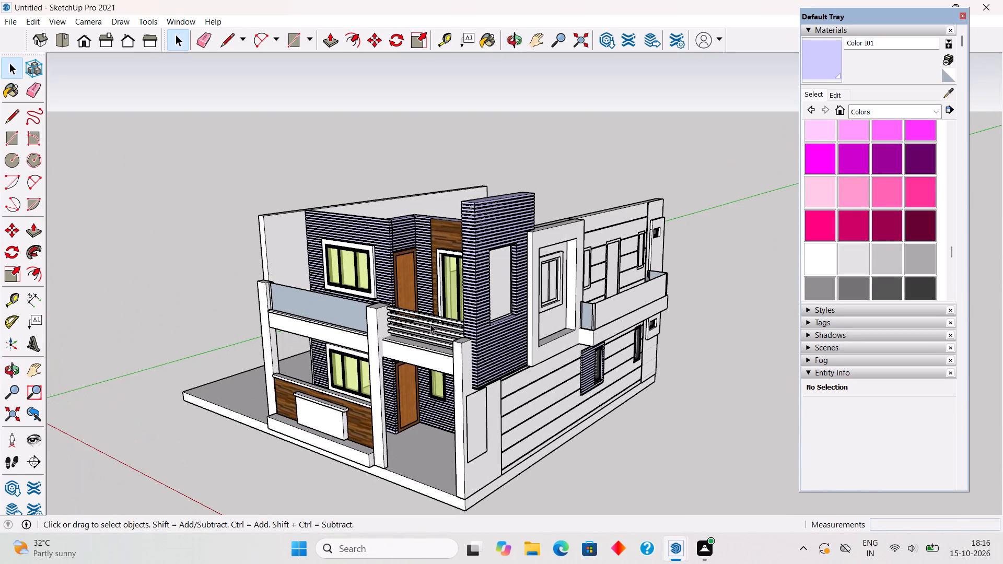
{"action": "middle_click_drag", "start_coordinate": [427, 326], "coordinate": [622, 331]}
{"action": "scroll", "coordinate": [594, 299], "scroll_direction": "up", "scroll_amount": 1}
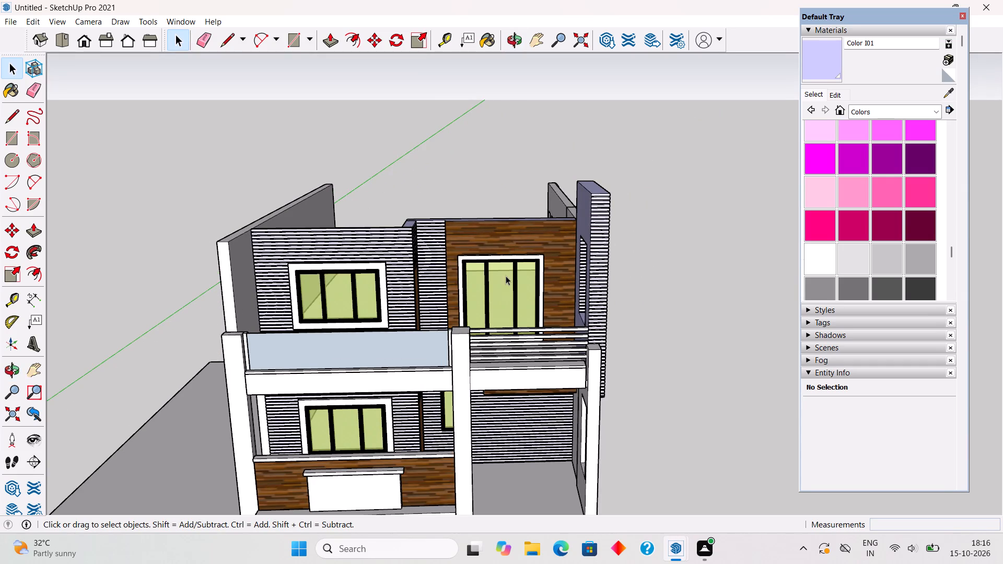
{"action": "scroll", "coordinate": [506, 280], "scroll_direction": "down", "scroll_amount": 4}
{"action": "middle_click_drag", "start_coordinate": [500, 251], "coordinate": [631, 435]}
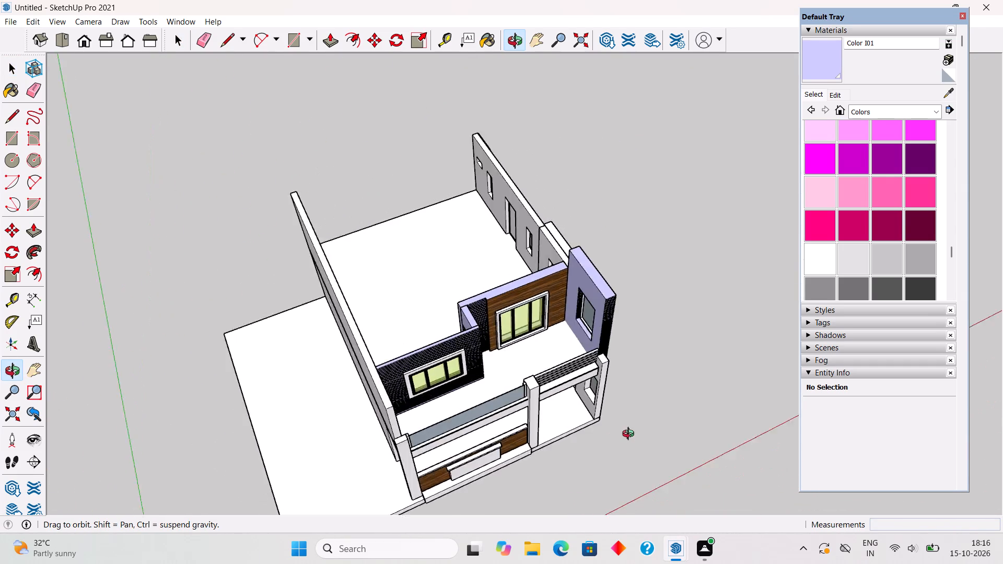
{"action": "middle_click_drag", "start_coordinate": [631, 435], "coordinate": [683, 422]}
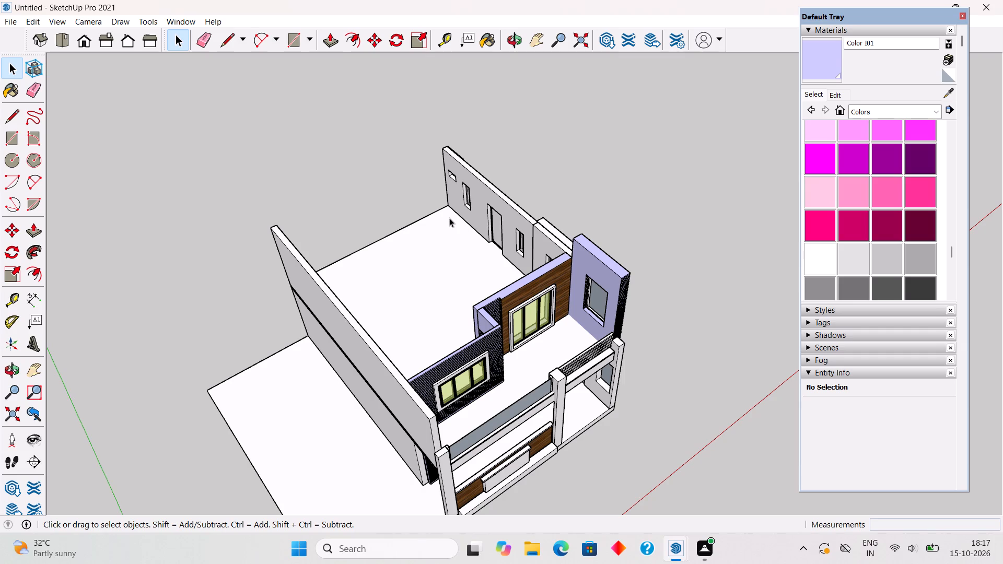
{"action": "middle_click_drag", "start_coordinate": [449, 222], "coordinate": [478, 205]}
{"action": "middle_click_drag", "start_coordinate": [616, 346], "coordinate": [629, 353]}
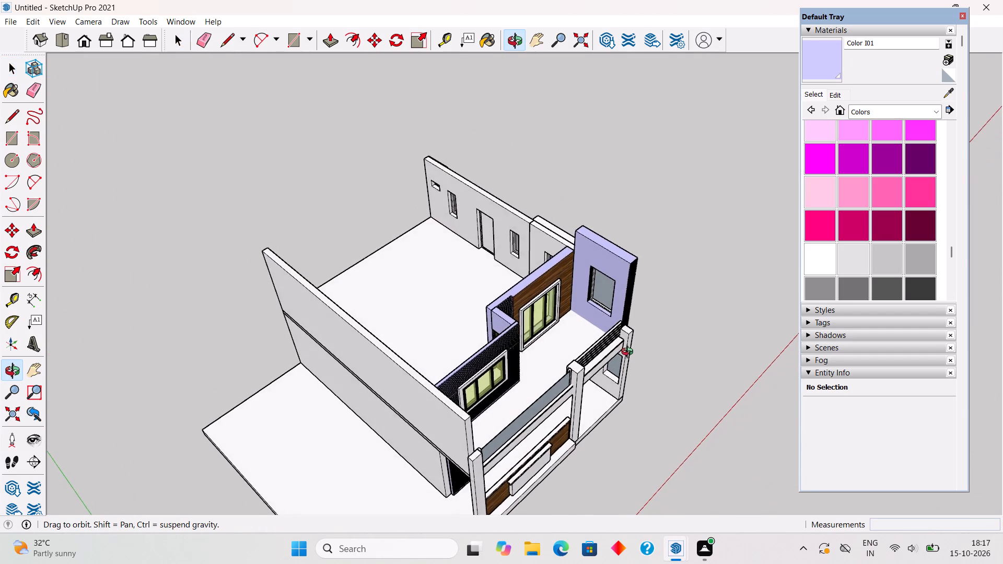
{"action": "middle_click_drag", "start_coordinate": [629, 353], "coordinate": [650, 395]}
{"action": "middle_click_drag", "start_coordinate": [418, 368], "coordinate": [418, 369]}
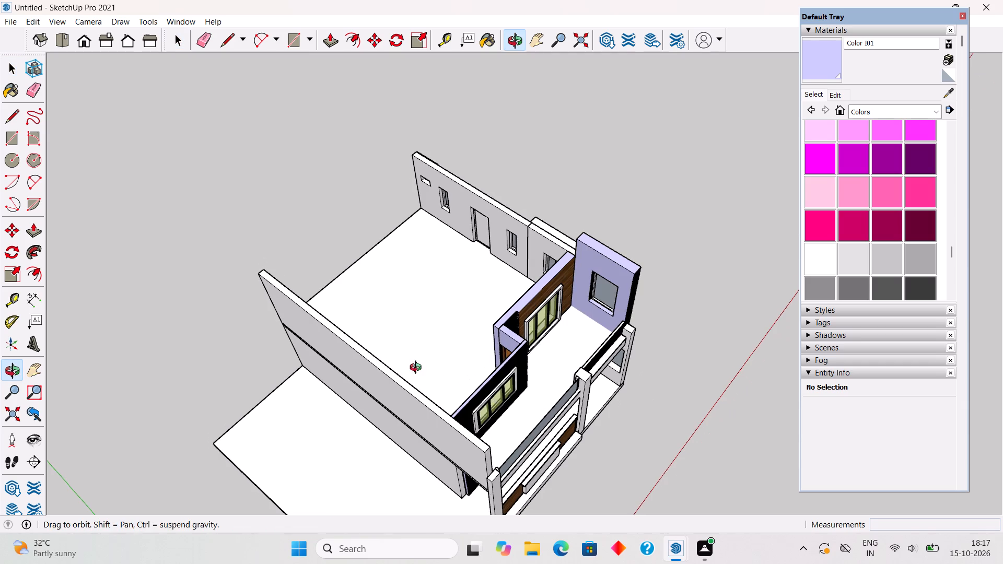
{"action": "middle_click_drag", "start_coordinate": [418, 369], "coordinate": [332, 335]}
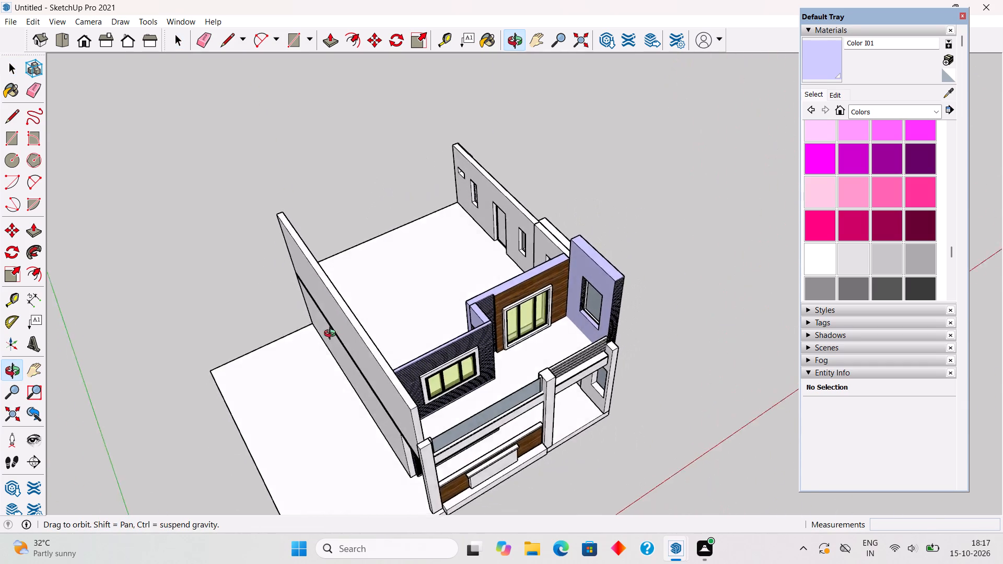
{"action": "middle_click_drag", "start_coordinate": [332, 335], "coordinate": [476, 310]}
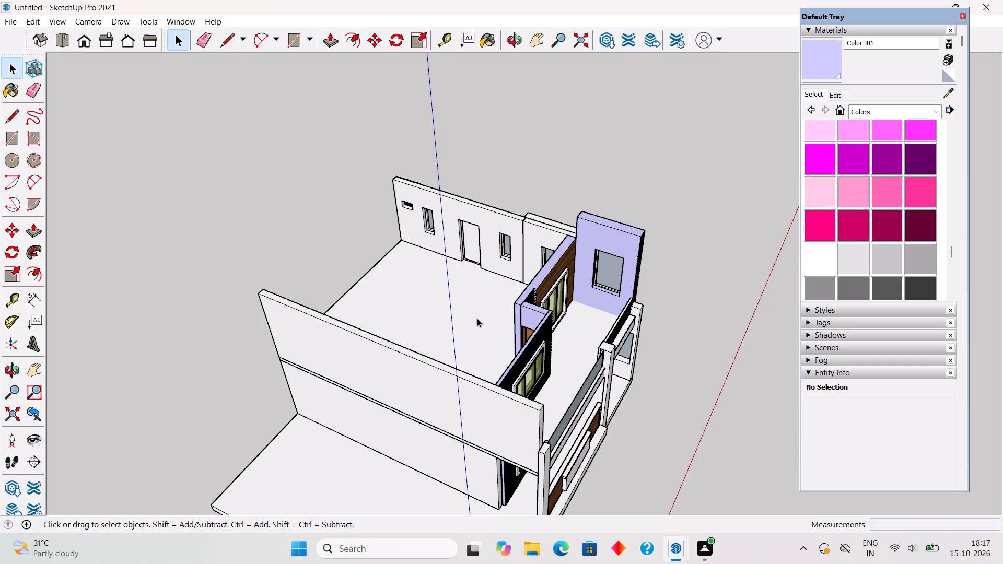
{"action": "scroll", "coordinate": [489, 294], "scroll_direction": "down", "scroll_amount": 5}
{"action": "middle_click_drag", "start_coordinate": [585, 319], "coordinate": [547, 478]}
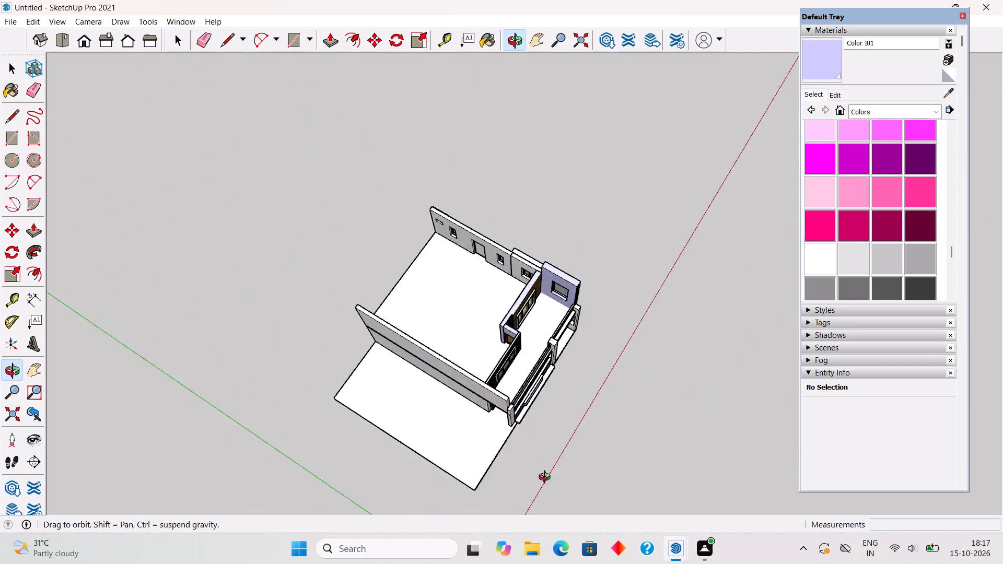
{"action": "middle_click_drag", "start_coordinate": [547, 478], "coordinate": [481, 449]}
{"action": "middle_click_drag", "start_coordinate": [597, 357], "coordinate": [302, 231]}
{"action": "middle_click_drag", "start_coordinate": [582, 332], "coordinate": [555, 291]}
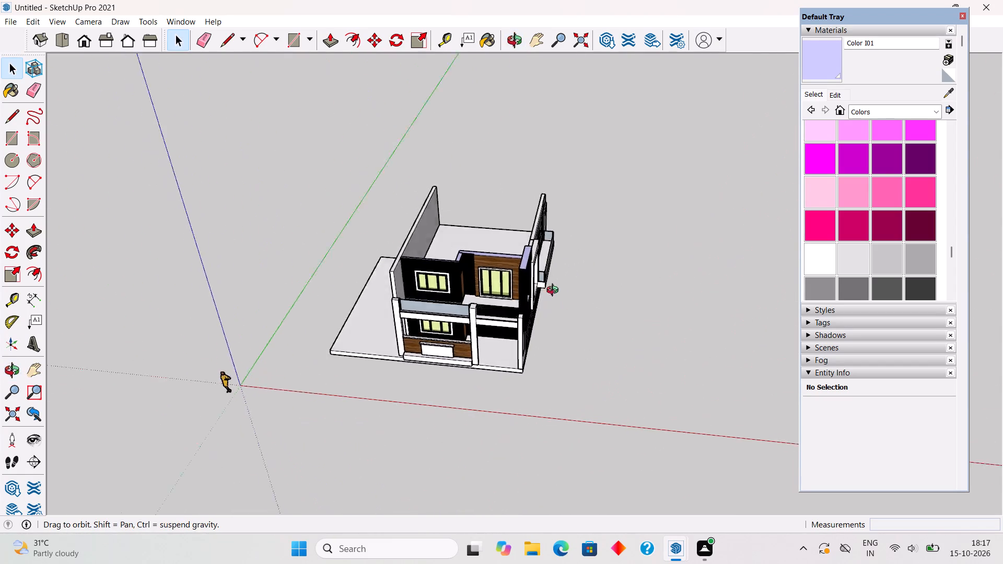
{"action": "middle_click_drag", "start_coordinate": [555, 291], "coordinate": [501, 81]}
{"action": "scroll", "coordinate": [516, 277], "scroll_direction": "up", "scroll_amount": 10}
{"action": "scroll", "coordinate": [583, 220], "scroll_direction": "up", "scroll_amount": 2}
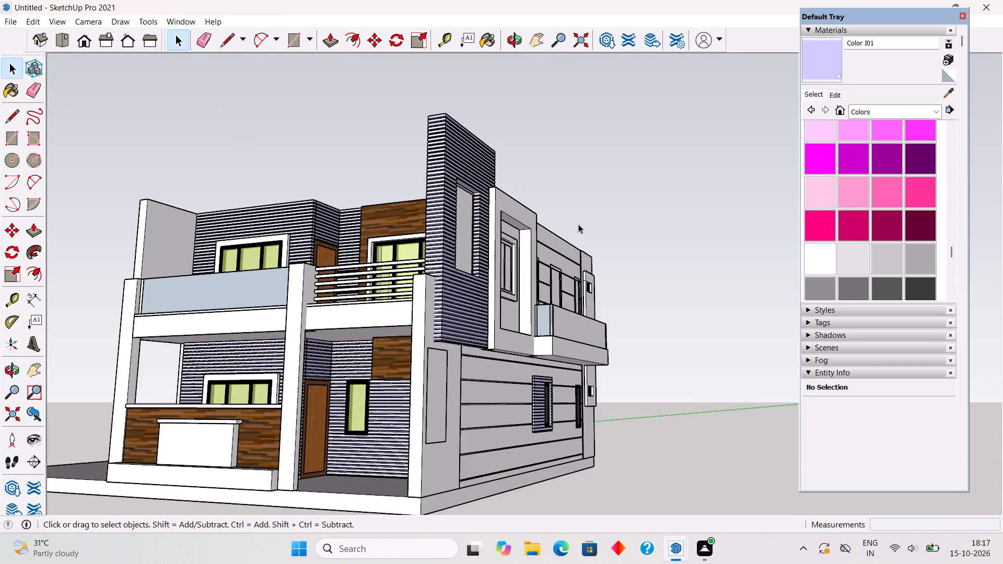
{"action": "scroll", "coordinate": [578, 224], "scroll_direction": "up", "scroll_amount": 1}
{"action": "scroll", "coordinate": [577, 228], "scroll_direction": "down", "scroll_amount": 3}
Paint the horizontally grooved side wall on both the ground floor and the upper floor with Color M05.
{"action": "middle_click_drag", "start_coordinate": [569, 244], "coordinate": [383, 328]}
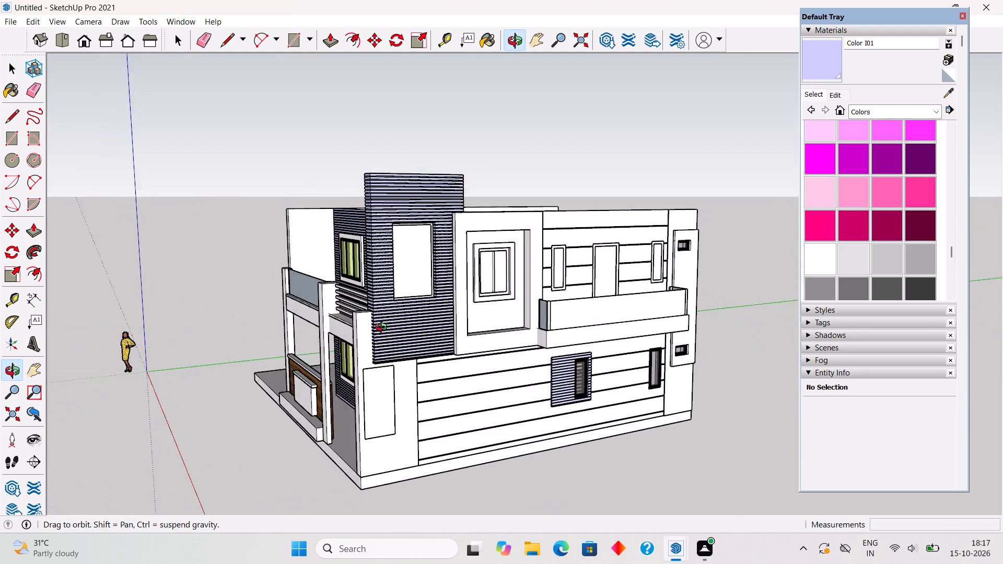
{"action": "middle_click_drag", "start_coordinate": [383, 328], "coordinate": [451, 332]}
{"action": "scroll", "coordinate": [450, 332], "scroll_direction": "up", "scroll_amount": 1}
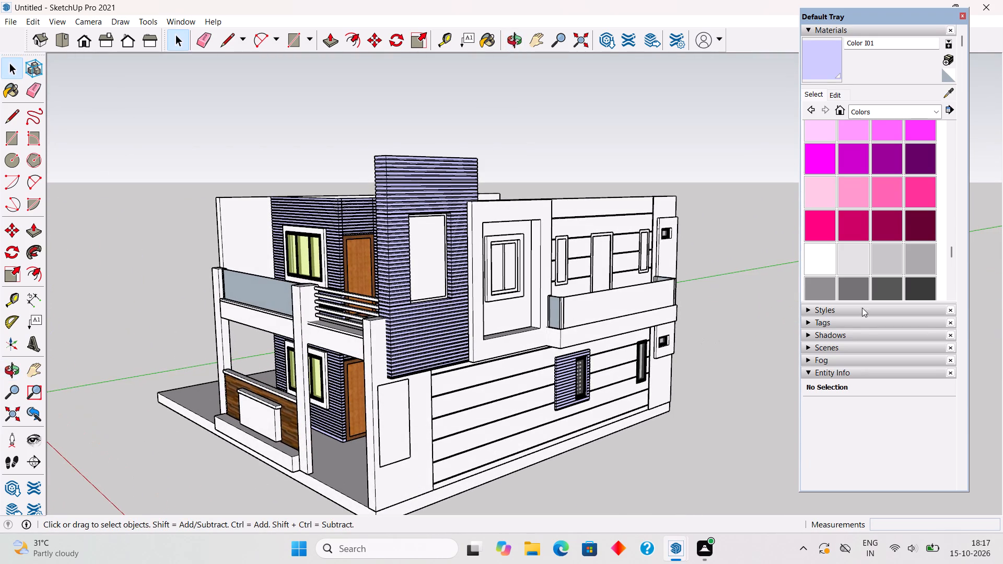
{"action": "left_click", "coordinate": [861, 284]}
{"action": "left_click", "coordinate": [496, 398]}
{"action": "left_click", "coordinate": [584, 253]}
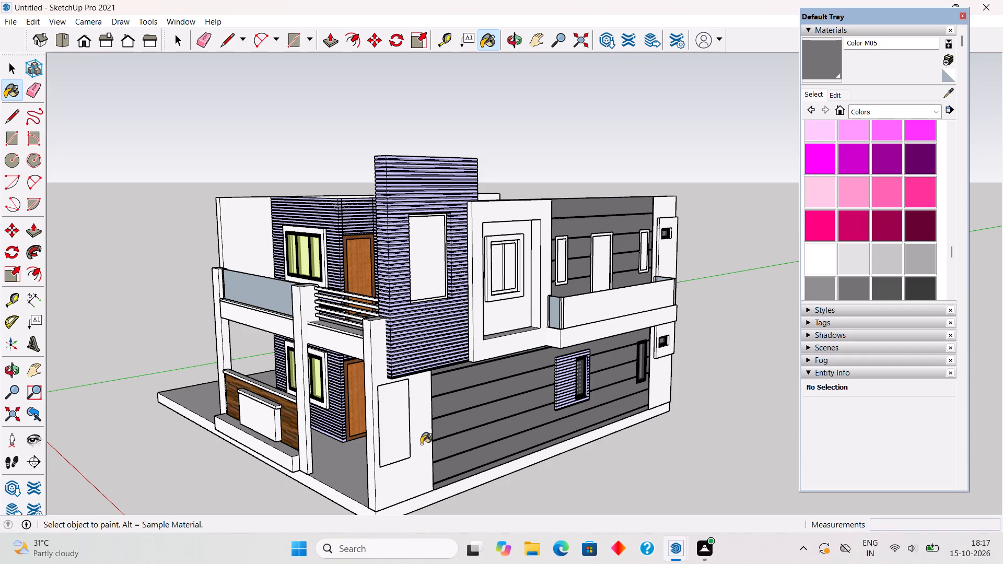
{"action": "middle_click_drag", "start_coordinate": [419, 437], "coordinate": [456, 450]}
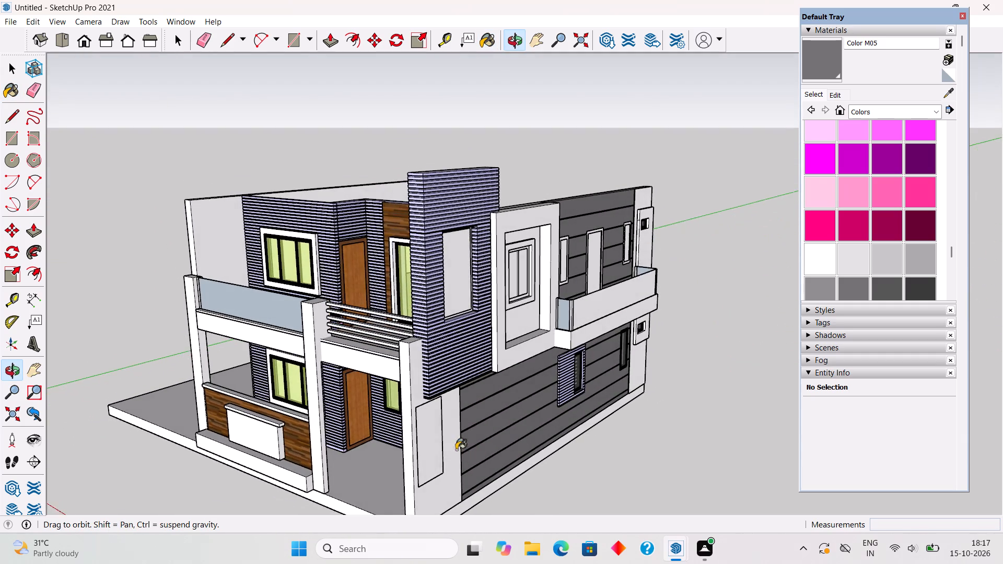
{"action": "middle_click_drag", "start_coordinate": [456, 450], "coordinate": [465, 456]}
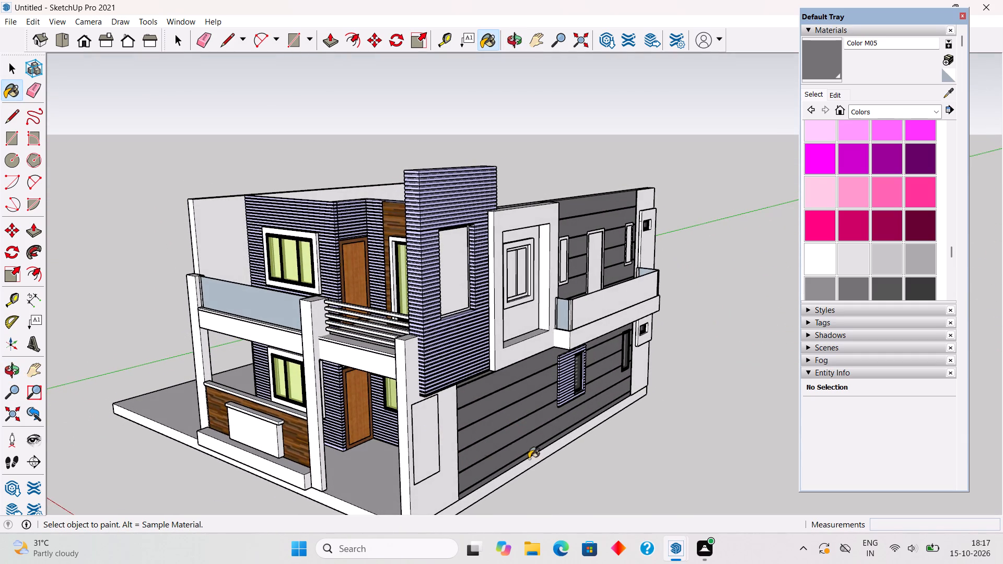
{"action": "scroll", "coordinate": [540, 456], "scroll_direction": "down", "scroll_amount": 3}
{"action": "scroll", "coordinate": [556, 470], "scroll_direction": "up", "scroll_amount": 1}
{"action": "key", "text": "space"}
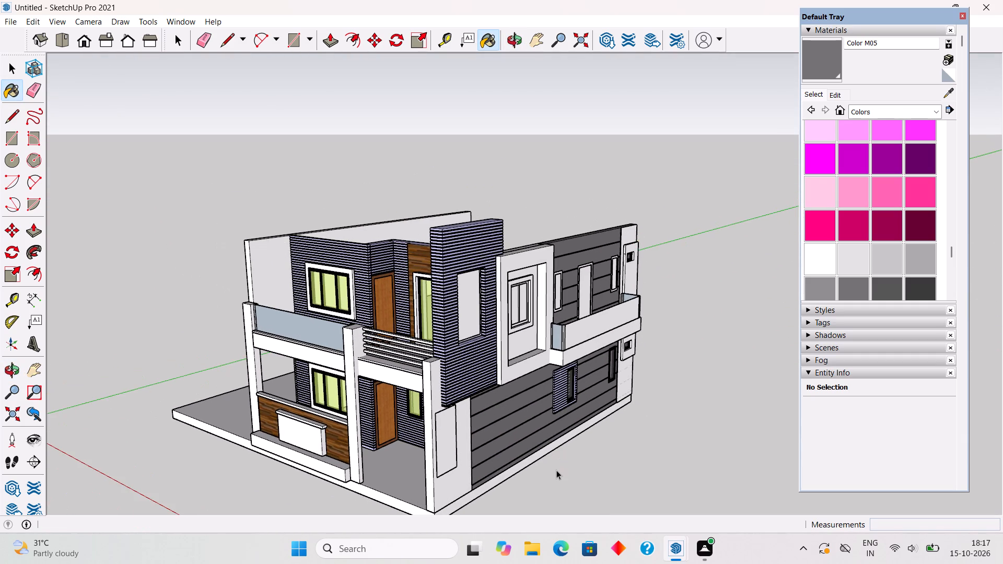
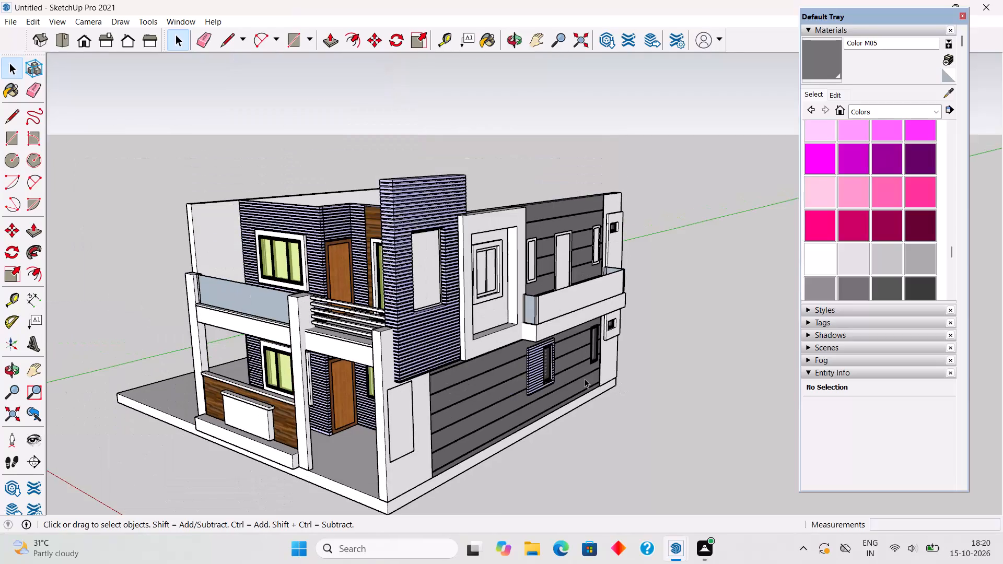
Paint the recessed wall around the upper-floor side window with Wood Floor Dark, sampled from the front parapet.
{"action": "middle_click_drag", "start_coordinate": [512, 369], "coordinate": [405, 346]}
{"action": "scroll", "coordinate": [405, 346], "scroll_direction": "up", "scroll_amount": 6}
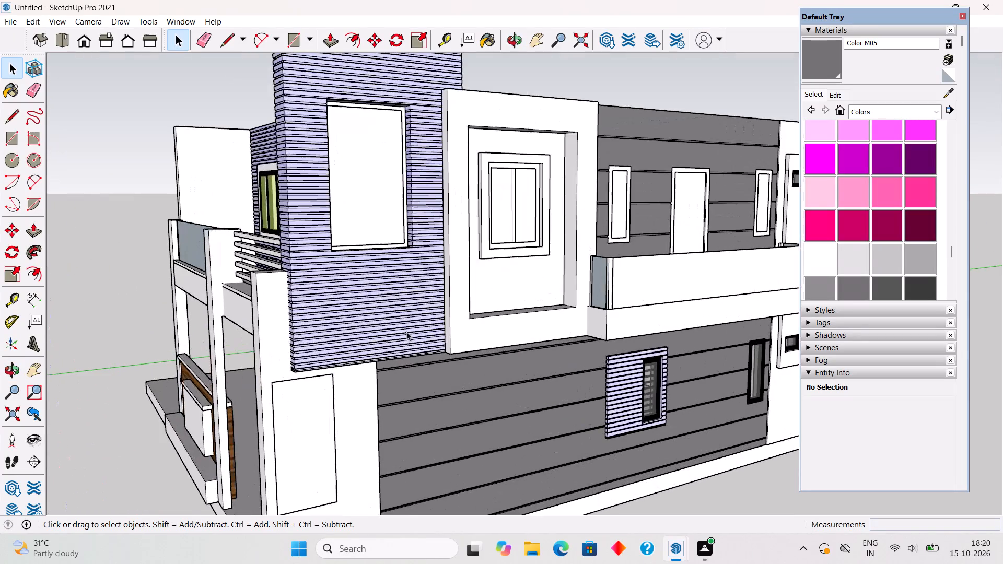
{"action": "middle_click_drag", "start_coordinate": [415, 323], "coordinate": [498, 351]}
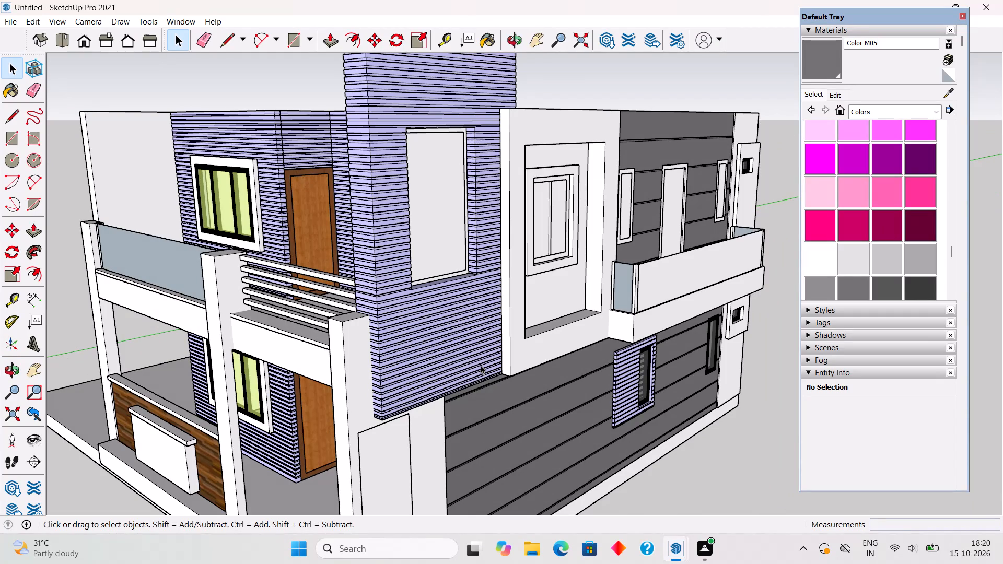
{"action": "triple_click", "coordinate": [548, 305]}
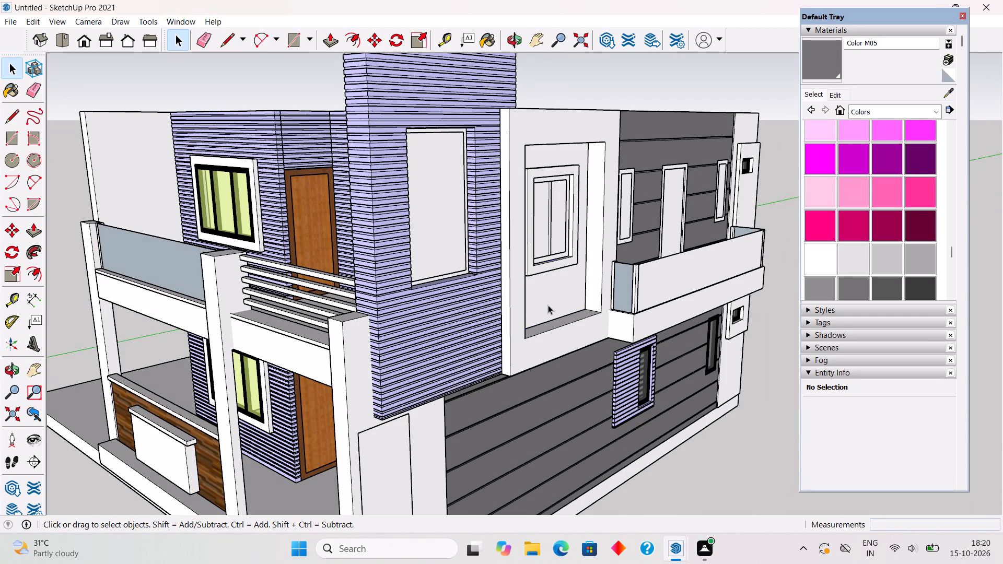
{"action": "left_click", "coordinate": [548, 305]}
{"action": "left_click", "coordinate": [546, 297]}
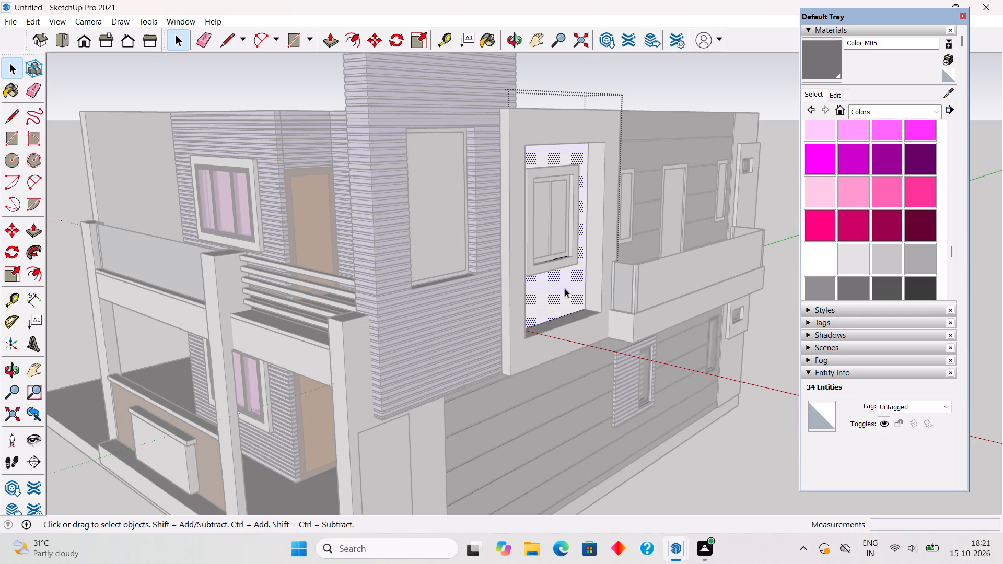
{"action": "left_click", "coordinate": [950, 92]}
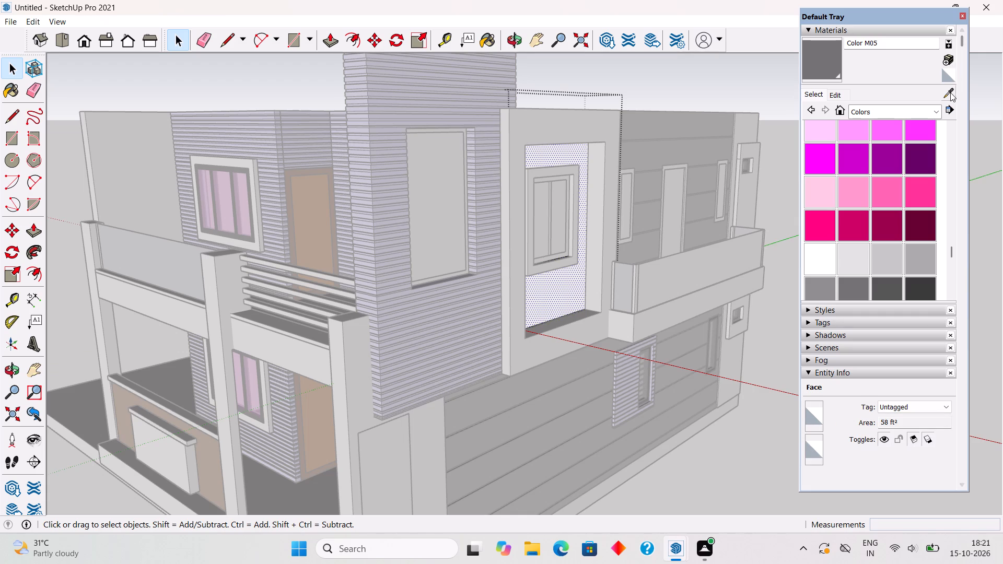
{"action": "left_click", "coordinate": [203, 456]}
{"action": "left_click", "coordinate": [566, 156]}
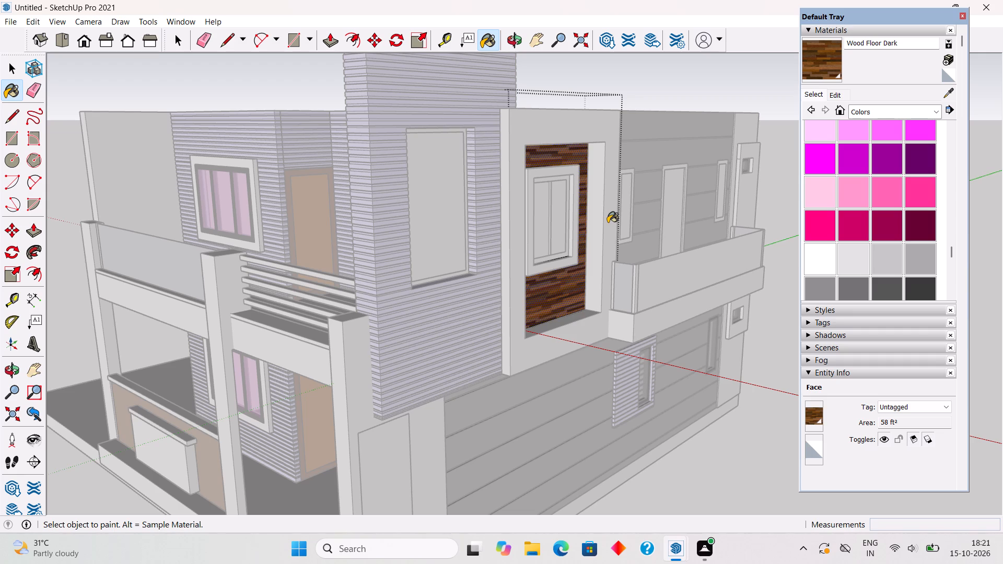
{"action": "key", "text": "space"}
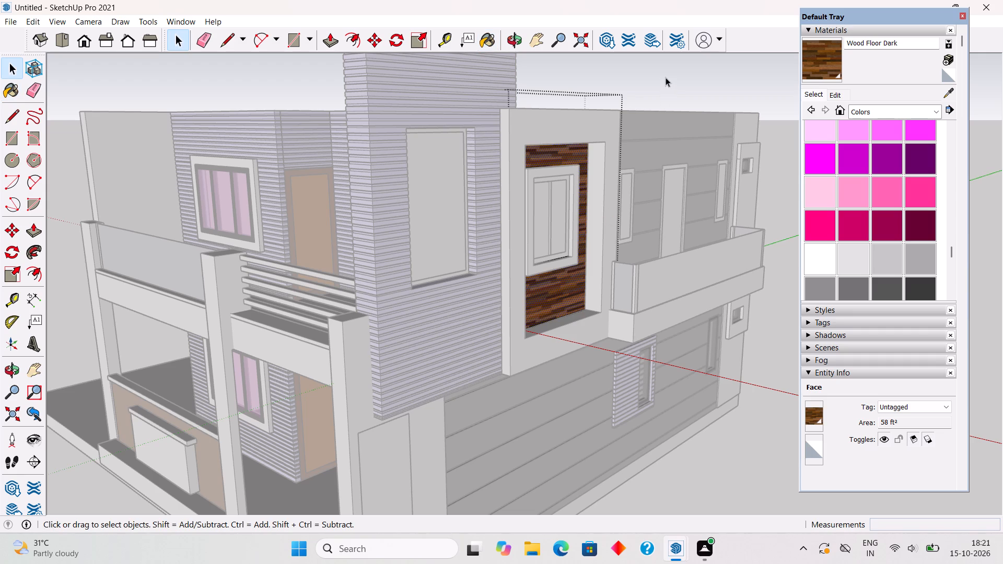
{"action": "left_click", "coordinate": [666, 77]}
Paint the inner frame of the window in the wood-clad recess black with Color M09.
{"action": "middle_click_drag", "start_coordinate": [637, 153], "coordinate": [526, 133]}
{"action": "scroll", "coordinate": [526, 133], "scroll_direction": "up", "scroll_amount": 3}
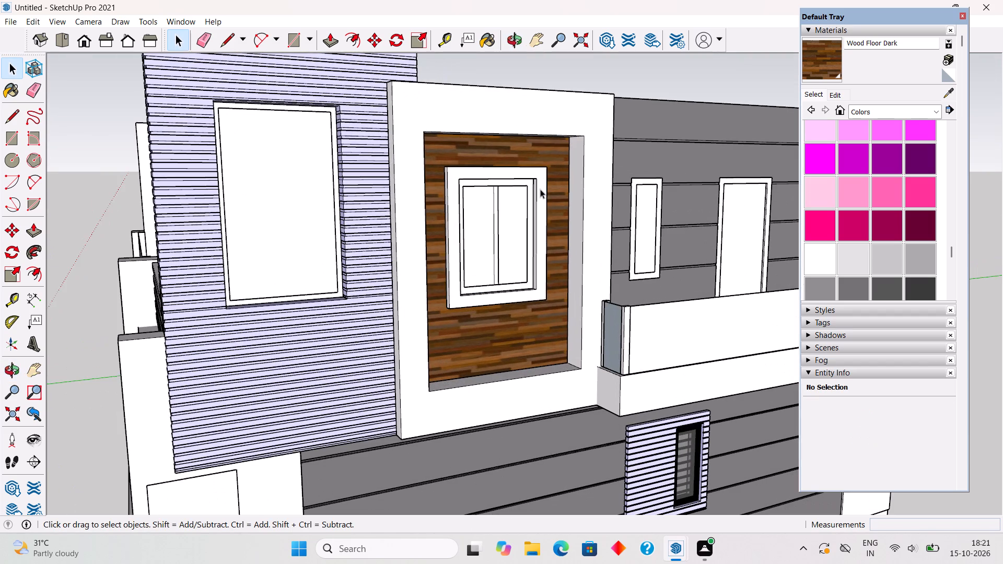
{"action": "scroll", "coordinate": [517, 205], "scroll_direction": "up", "scroll_amount": 3}
{"action": "scroll", "coordinate": [896, 259], "scroll_direction": "down", "scroll_amount": 5}
{"action": "left_click", "coordinate": [859, 130]}
{"action": "scroll", "coordinate": [553, 284], "scroll_direction": "up", "scroll_amount": 4}
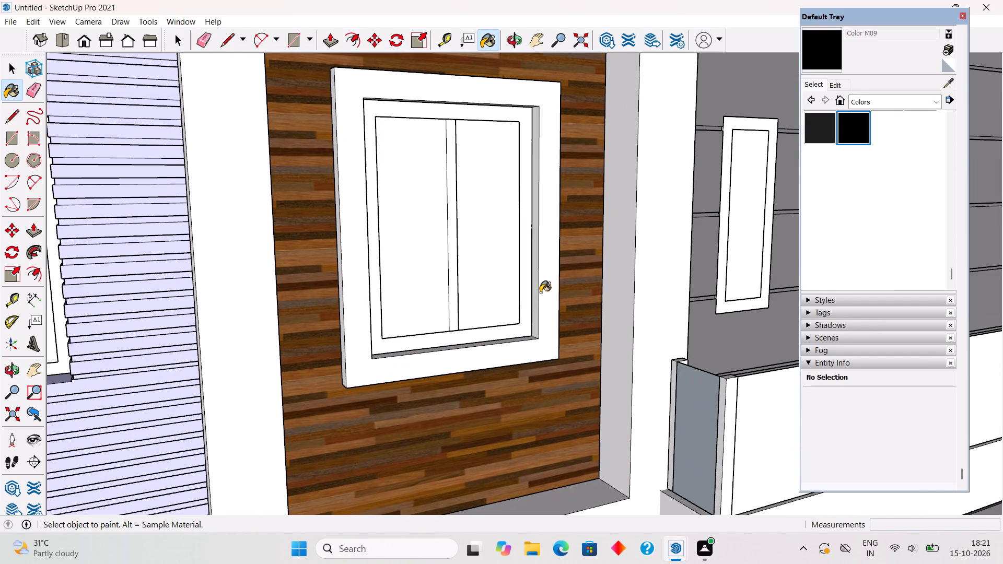
{"action": "left_click", "coordinate": [528, 308]}
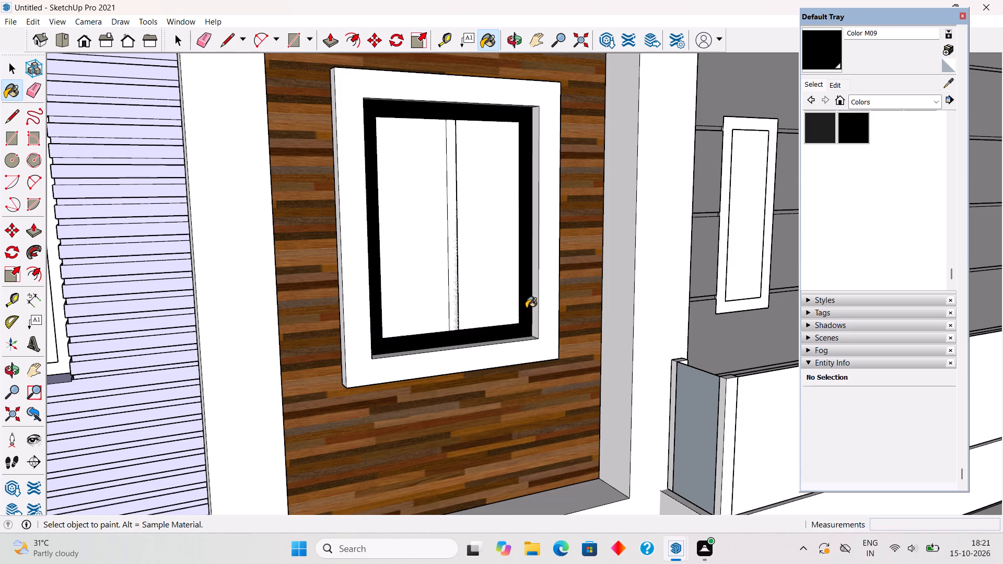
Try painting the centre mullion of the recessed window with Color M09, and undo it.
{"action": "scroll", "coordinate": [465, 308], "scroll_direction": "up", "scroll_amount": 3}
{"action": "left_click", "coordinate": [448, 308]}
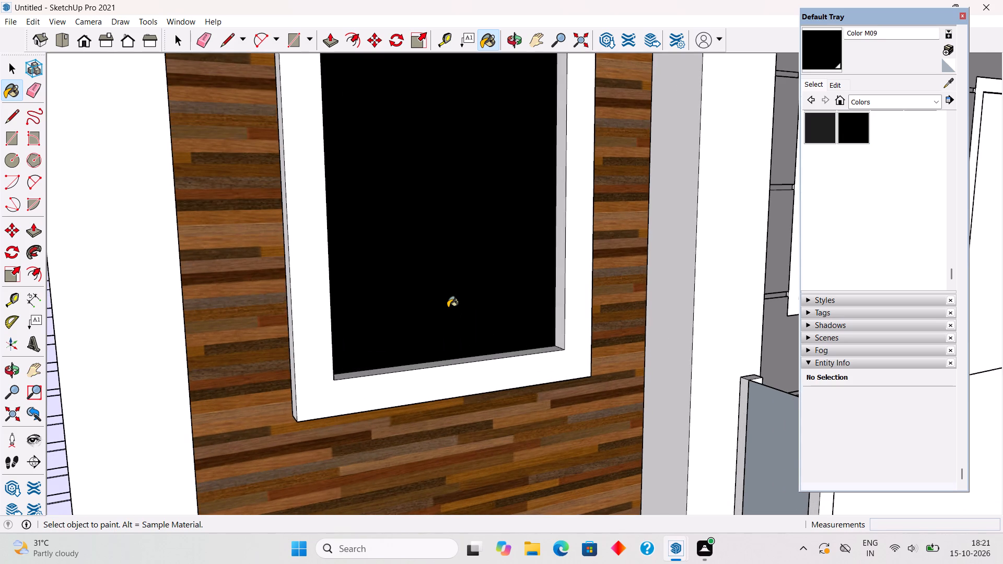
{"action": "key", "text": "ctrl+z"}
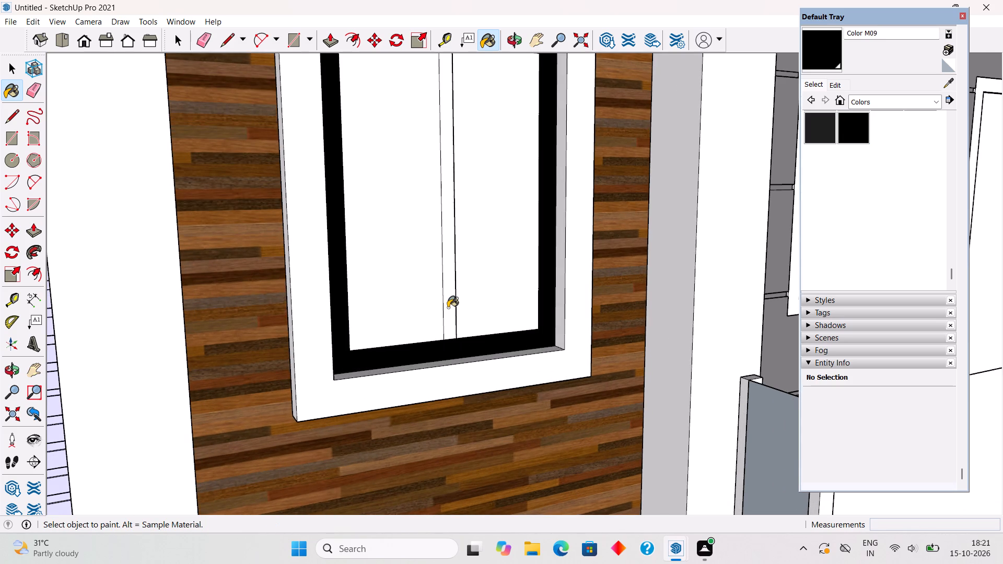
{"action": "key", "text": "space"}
Sample Translucent Glass Gray from the ground-floor side window and apply it to the recessed window's panes.
{"action": "scroll", "coordinate": [448, 308], "scroll_direction": "down", "scroll_amount": 3}
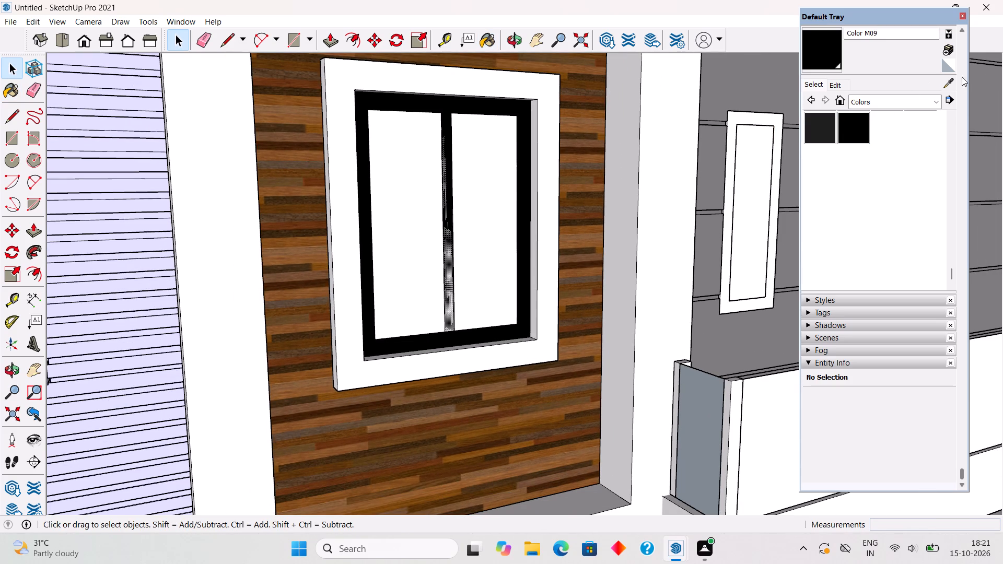
{"action": "left_click", "coordinate": [948, 86]}
{"action": "scroll", "coordinate": [697, 156], "scroll_direction": "down", "scroll_amount": 12}
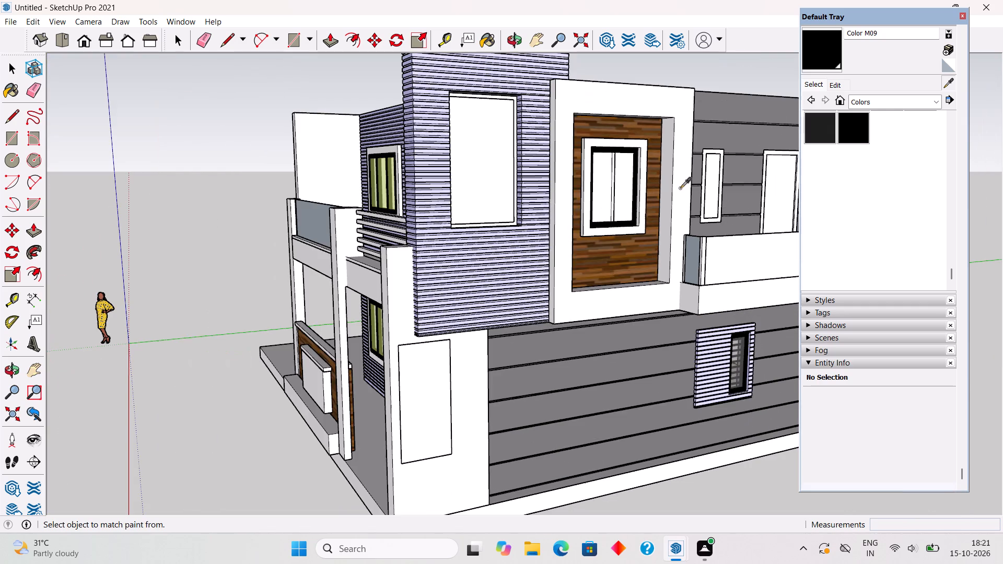
{"action": "scroll", "coordinate": [741, 373], "scroll_direction": "up", "scroll_amount": 5}
{"action": "left_click", "coordinate": [736, 354]}
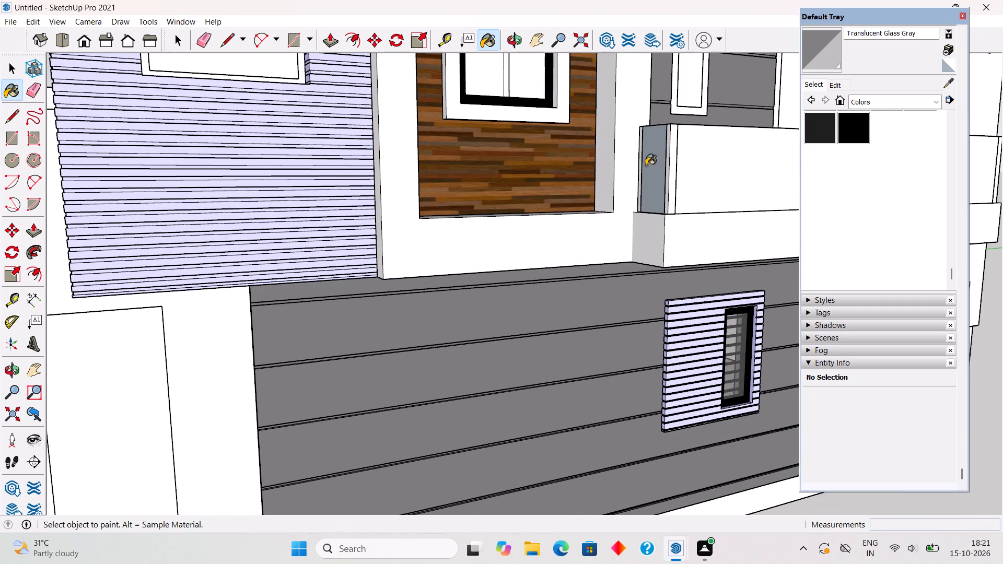
{"action": "left_click", "coordinate": [537, 88]}
Paint the panes of the two narrow windows flanking the side balcony door with Translucent Glass Gray.
{"action": "scroll", "coordinate": [586, 302], "scroll_direction": "down", "scroll_amount": 4}
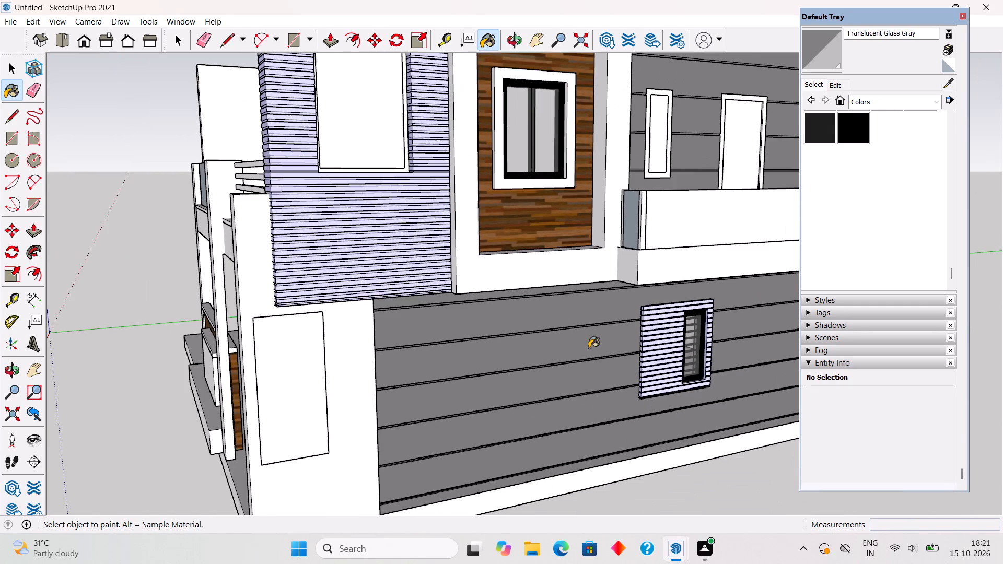
{"action": "scroll", "coordinate": [589, 348], "scroll_direction": "down", "scroll_amount": 5}
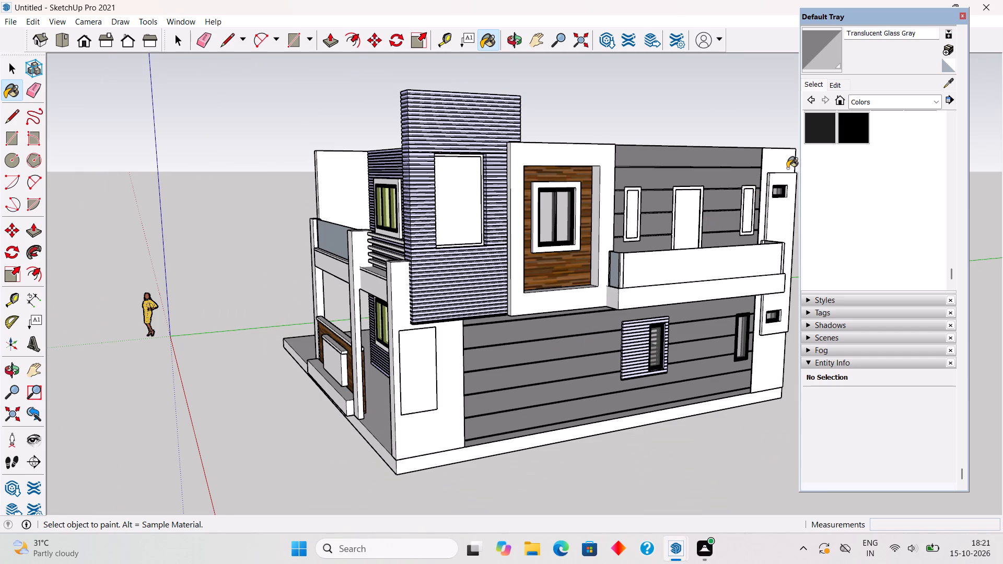
{"action": "scroll", "coordinate": [787, 168], "scroll_direction": "up", "scroll_amount": 4}
{"action": "scroll", "coordinate": [728, 213], "scroll_direction": "up", "scroll_amount": 5}
{"action": "left_click", "coordinate": [728, 217]}
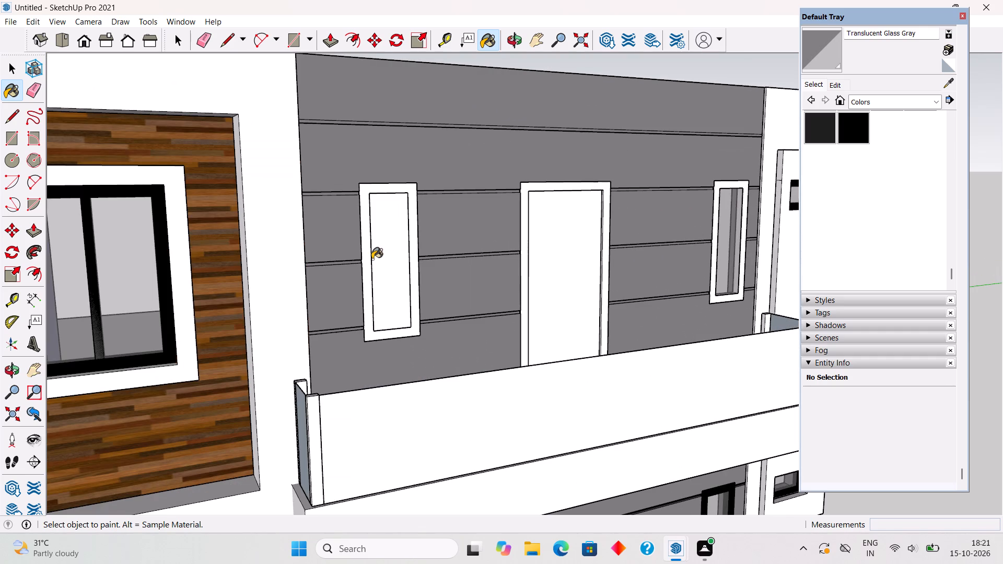
{"action": "left_click", "coordinate": [383, 259]}
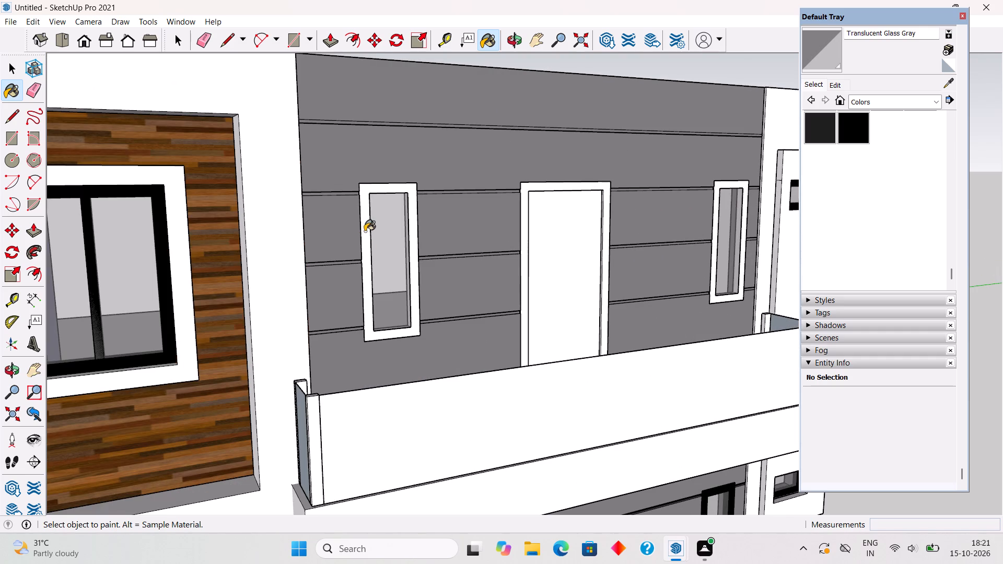
Paint the frames of the two narrow balcony windows black with Color M09.
{"action": "left_click", "coordinate": [850, 125]}
{"action": "scroll", "coordinate": [728, 194], "scroll_direction": "up", "scroll_amount": 4}
{"action": "left_click", "coordinate": [727, 181]}
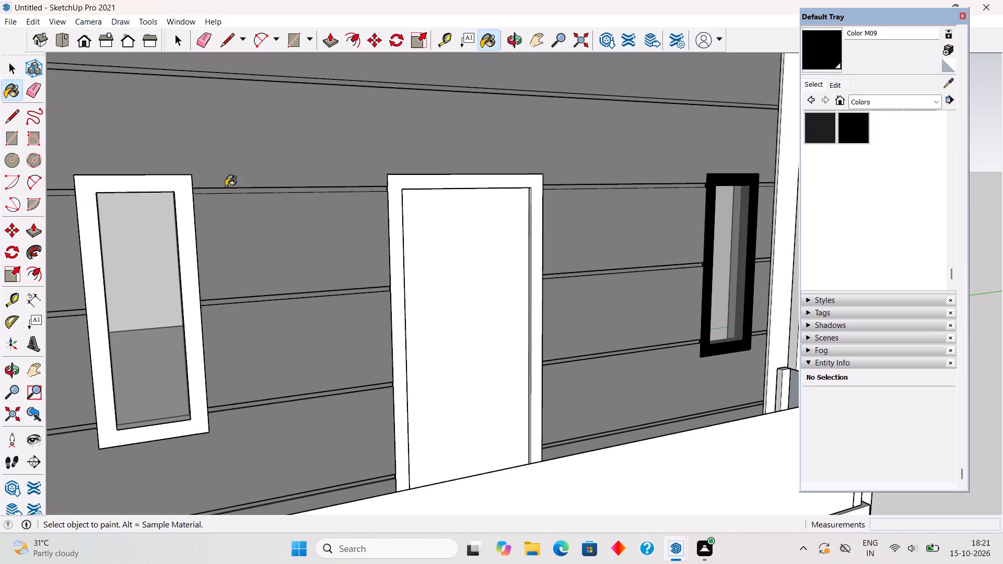
{"action": "left_click", "coordinate": [185, 203]}
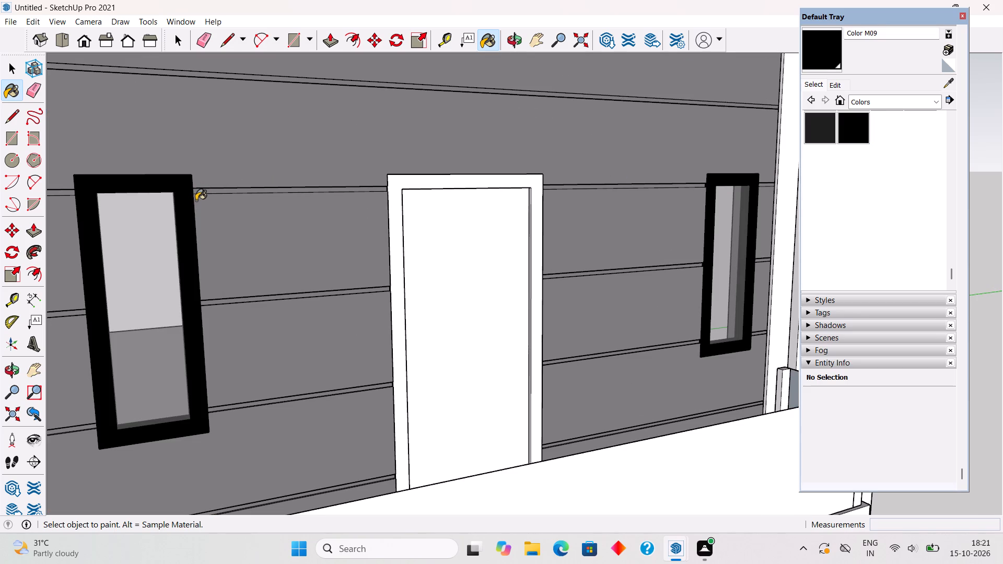
Sample Wood Bamboo from the ground-floor entrance door and apply it to the side balcony door's panel.
{"action": "scroll", "coordinate": [598, 179], "scroll_direction": "down", "scroll_amount": 10}
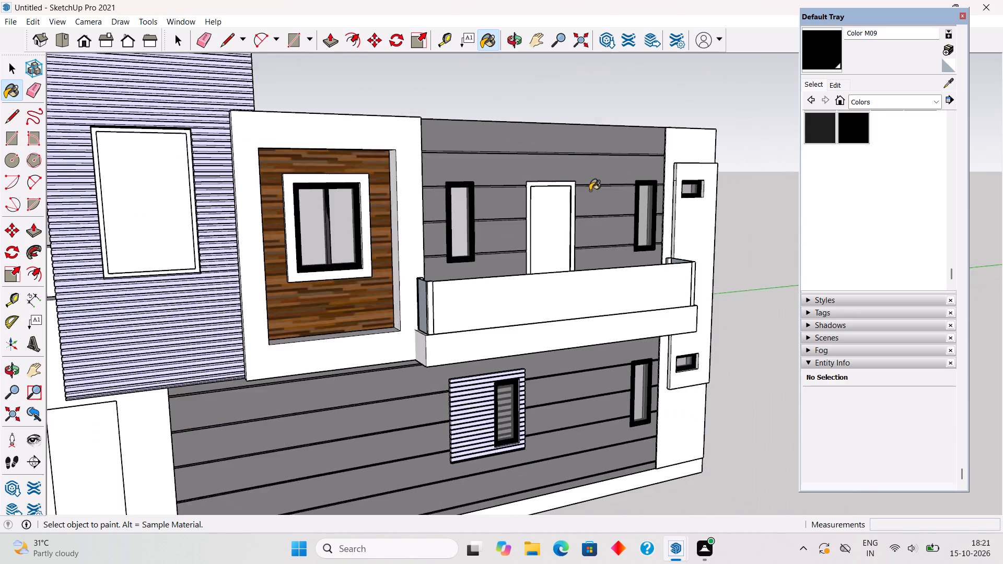
{"action": "scroll", "coordinate": [590, 191], "scroll_direction": "down", "scroll_amount": 5}
{"action": "middle_click_drag", "start_coordinate": [463, 263], "coordinate": [643, 248]}
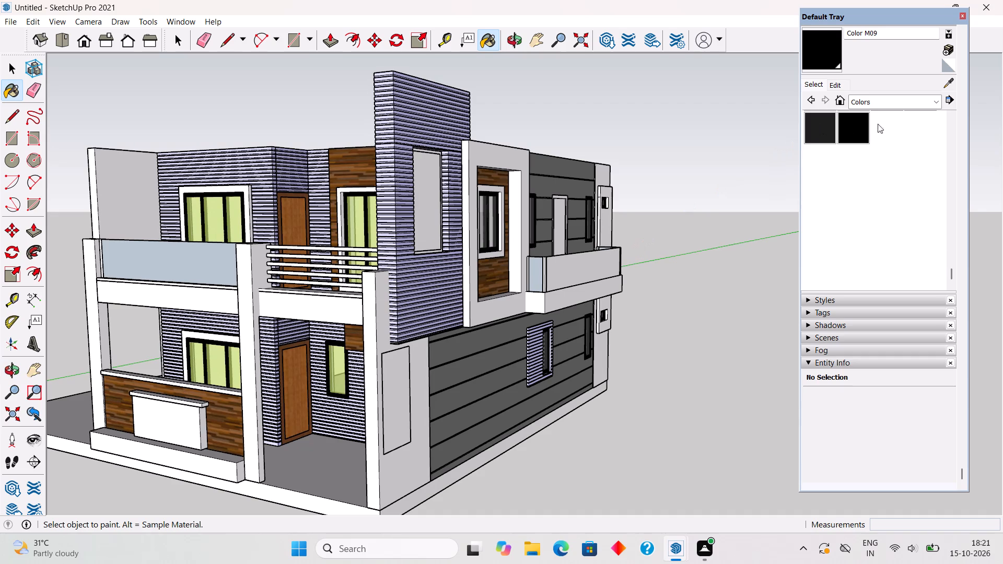
{"action": "scroll", "coordinate": [897, 119], "scroll_direction": "up", "scroll_amount": 2}
{"action": "left_click", "coordinate": [949, 89]}
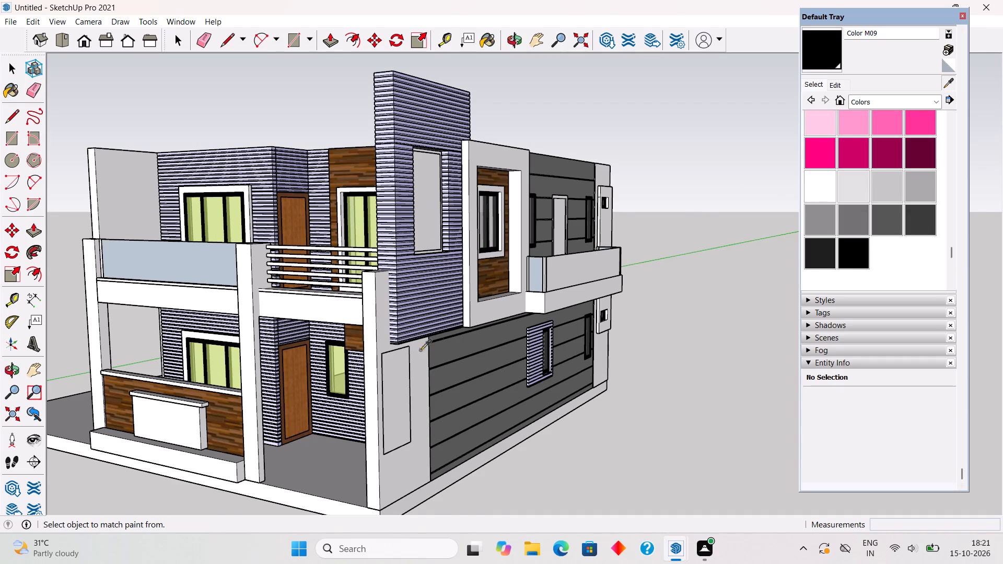
{"action": "scroll", "coordinate": [396, 355], "scroll_direction": "up", "scroll_amount": 3}
{"action": "left_click", "coordinate": [274, 387]}
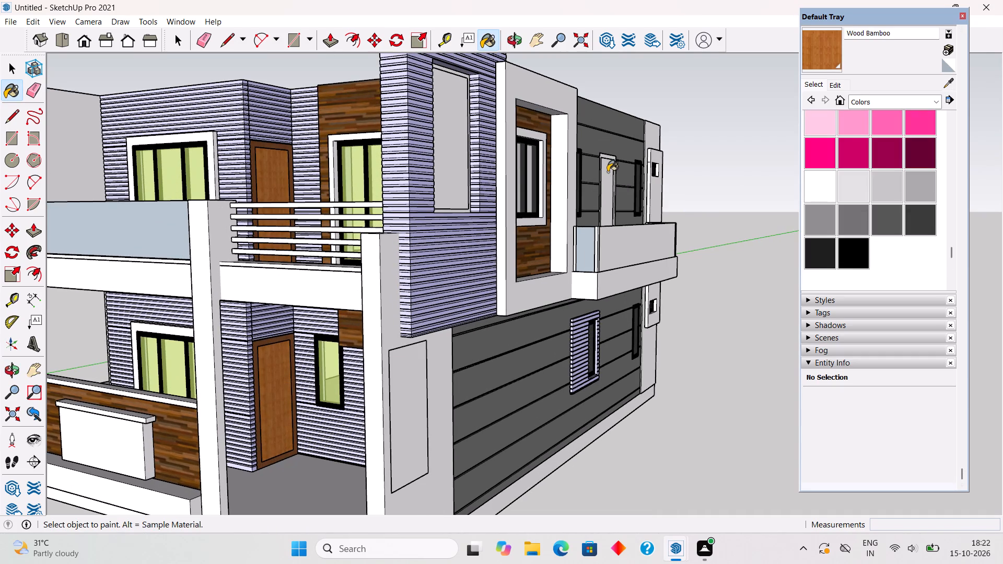
{"action": "left_click", "coordinate": [608, 180]}
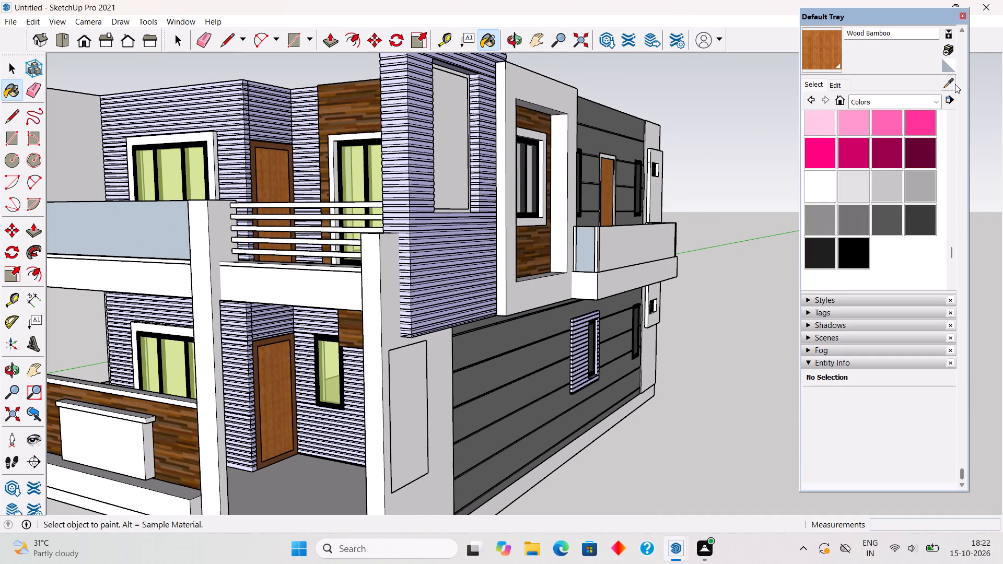
Sample Wood Veneer 01 from the entrance door's frame and apply it to the side balcony door's frame.
{"action": "left_click", "coordinate": [955, 84]}
{"action": "scroll", "coordinate": [278, 343], "scroll_direction": "up", "scroll_amount": 3}
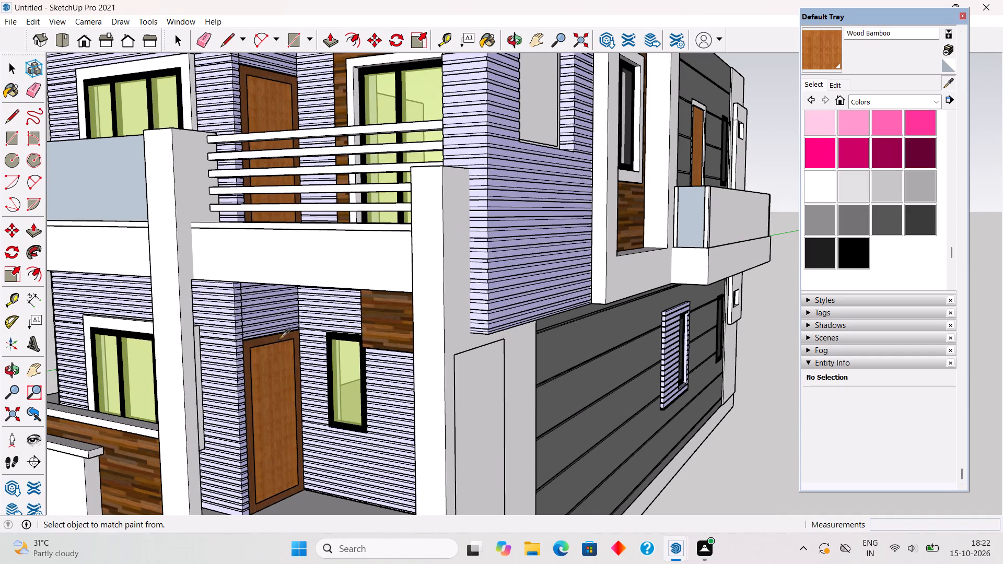
{"action": "left_click", "coordinate": [282, 335]}
{"action": "scroll", "coordinate": [281, 335], "scroll_direction": "down", "scroll_amount": 6}
{"action": "scroll", "coordinate": [533, 195], "scroll_direction": "up", "scroll_amount": 10}
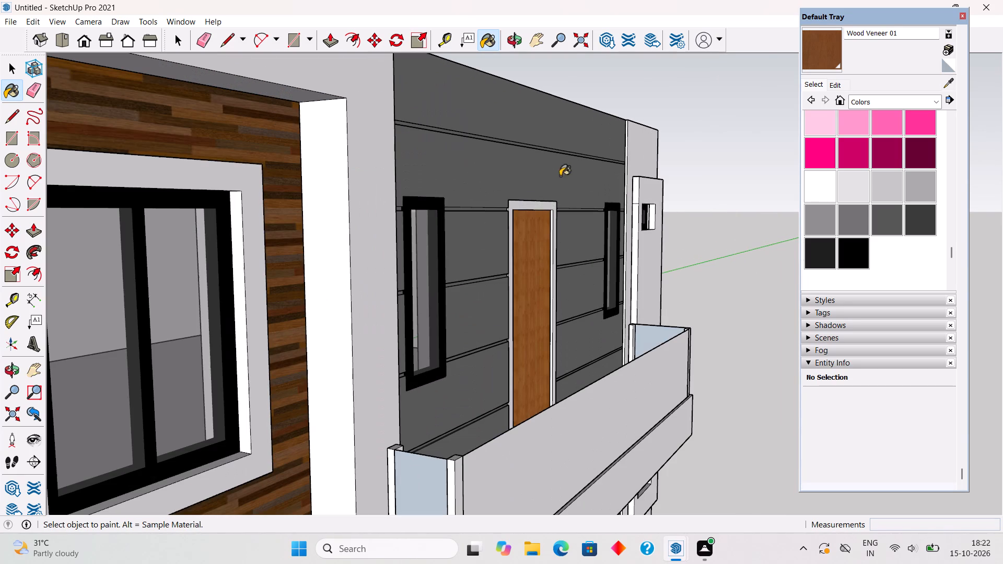
{"action": "left_click", "coordinate": [535, 207]}
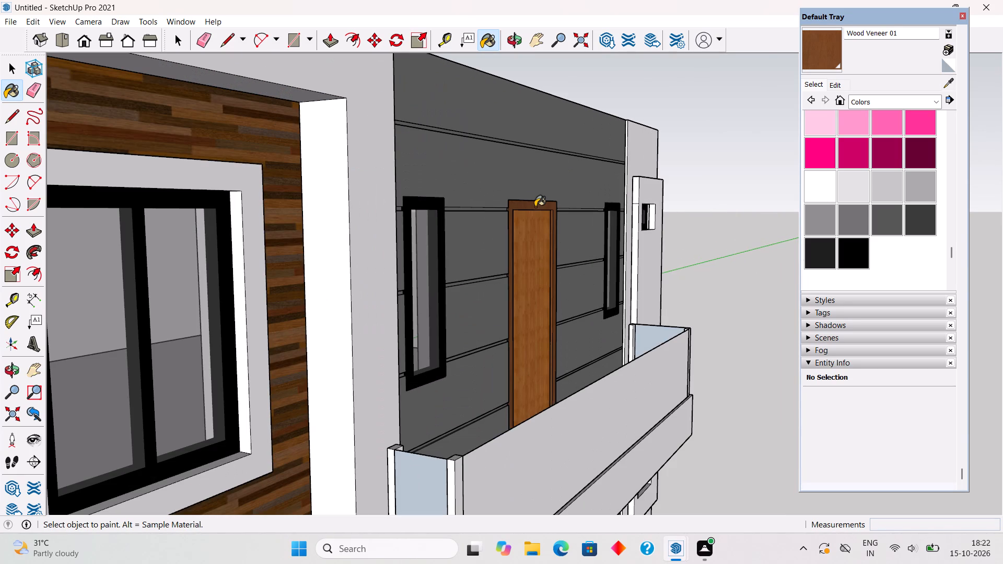
{"action": "key", "text": "space"}
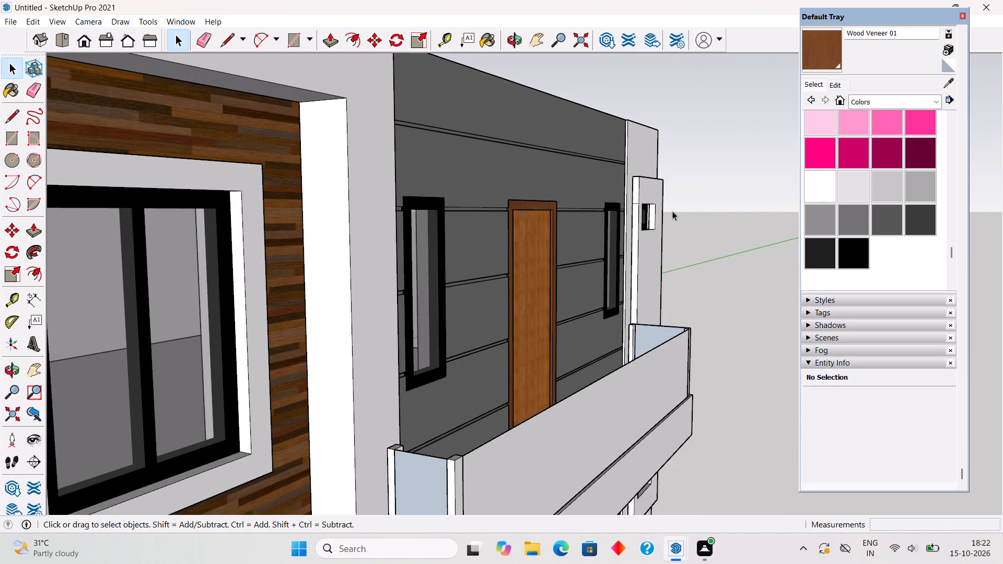
{"action": "left_click", "coordinate": [672, 211]}
Paint the side balcony railing's long front panel and near end panel with Translucent Glass Gray, sampled from the narrow window.
{"action": "left_click", "coordinate": [945, 81]}
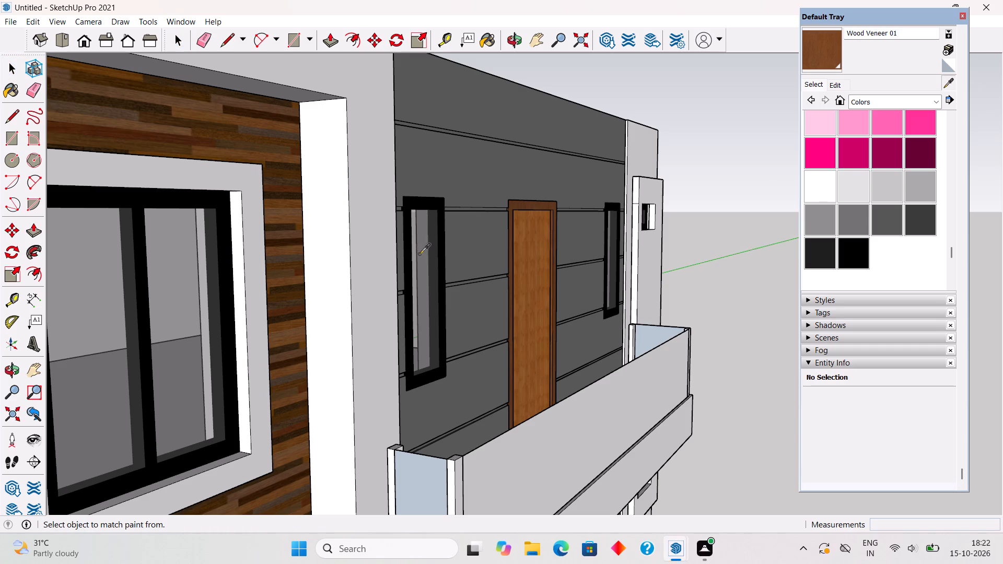
{"action": "left_click", "coordinate": [421, 255]}
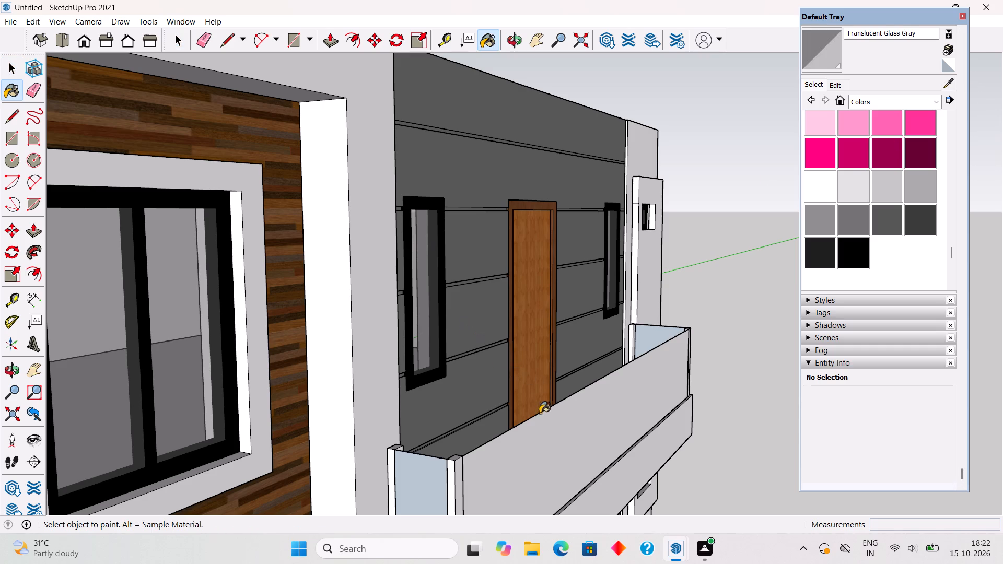
{"action": "left_click", "coordinate": [542, 462]}
{"action": "left_click", "coordinate": [431, 479]}
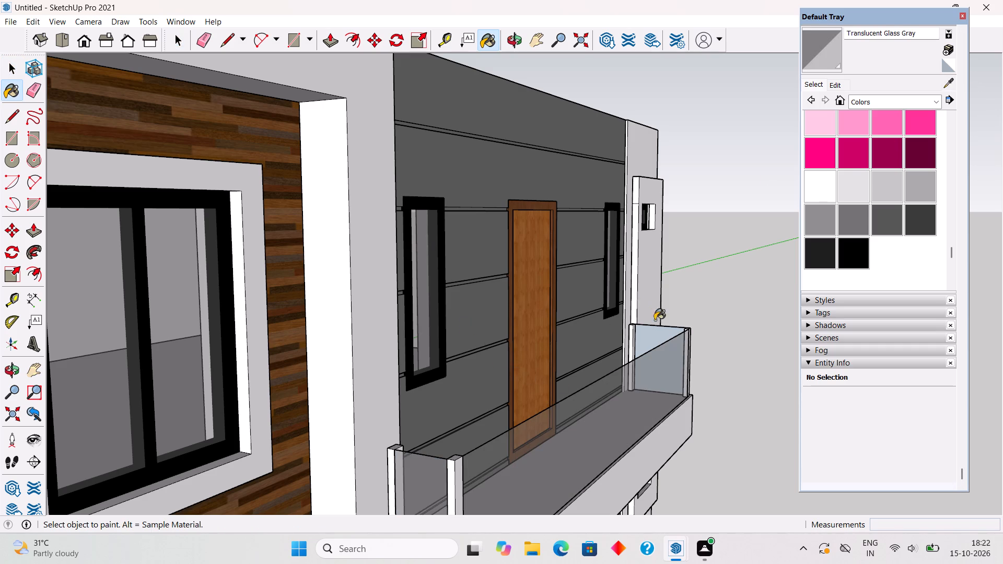
Paint the side balcony railing's far end panel with Translucent Glass Gray.
{"action": "left_click", "coordinate": [658, 332]}
Paint the four side balcony railing posts, two at the far end and two at the near end, black with Color M09.
{"action": "left_click", "coordinate": [843, 251]}
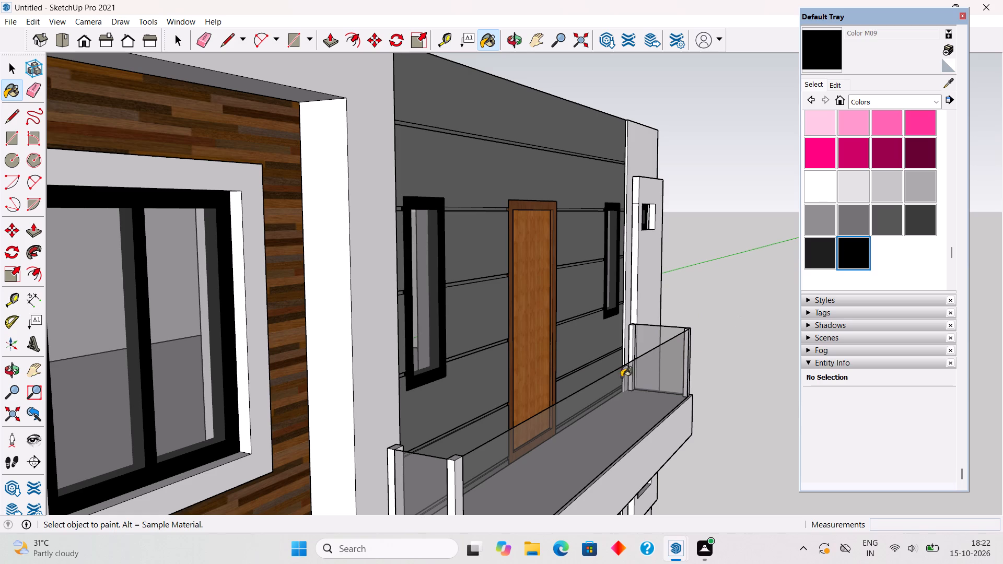
{"action": "scroll", "coordinate": [600, 384], "scroll_direction": "up", "scroll_amount": 4}
{"action": "scroll", "coordinate": [637, 325], "scroll_direction": "up", "scroll_amount": 4}
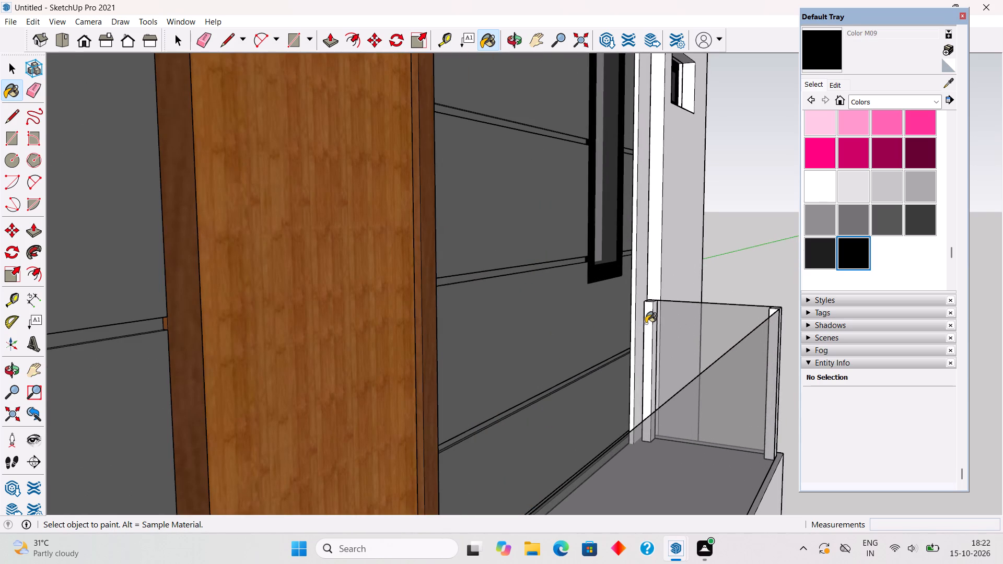
{"action": "left_click", "coordinate": [647, 324]}
{"action": "scroll", "coordinate": [771, 311], "scroll_direction": "up", "scroll_amount": 4}
{"action": "left_click", "coordinate": [773, 311]}
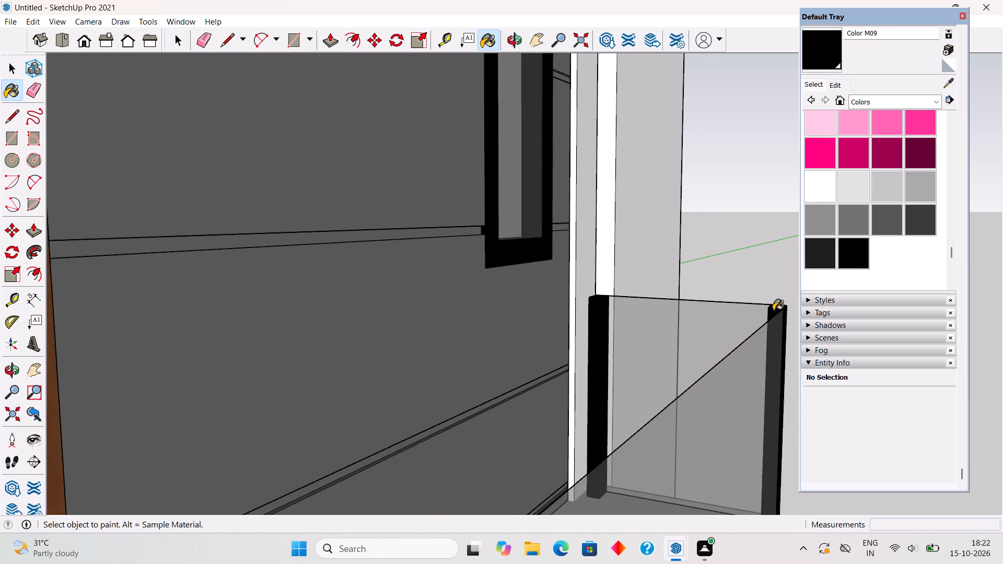
{"action": "scroll", "coordinate": [766, 297], "scroll_direction": "down", "scroll_amount": 10}
{"action": "scroll", "coordinate": [703, 354], "scroll_direction": "up", "scroll_amount": 6}
{"action": "left_click", "coordinate": [713, 348]}
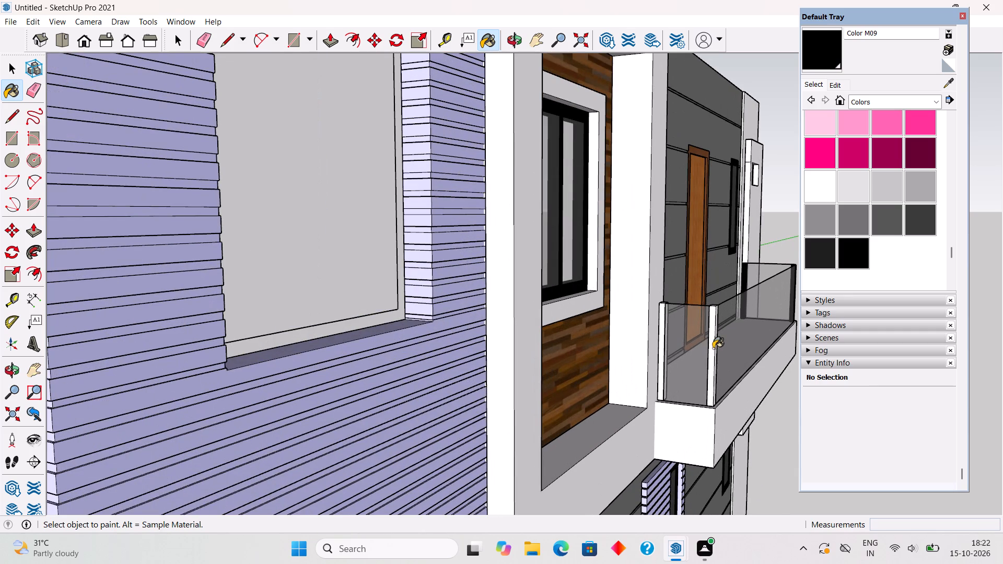
{"action": "left_click", "coordinate": [660, 352]}
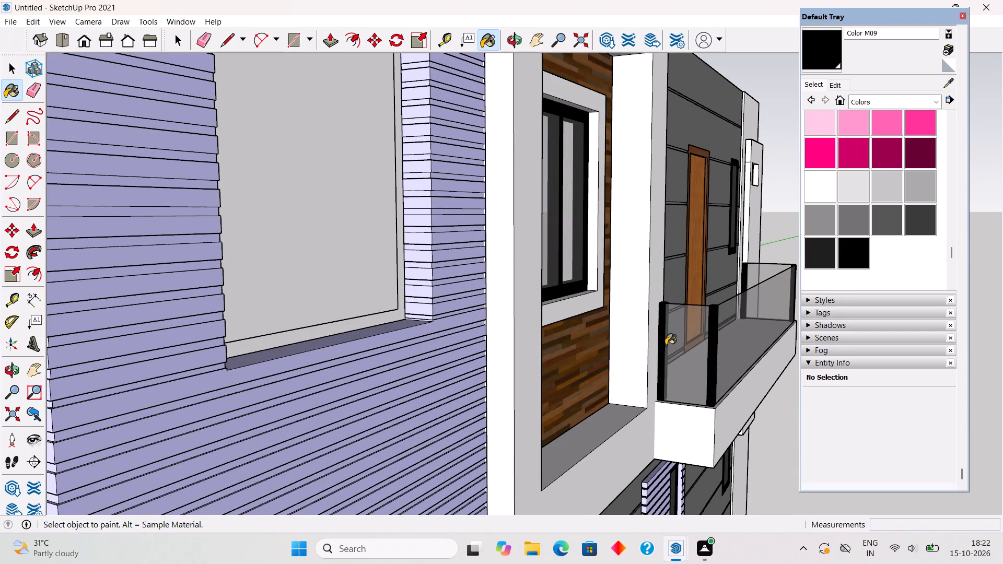
{"action": "key", "text": "space"}
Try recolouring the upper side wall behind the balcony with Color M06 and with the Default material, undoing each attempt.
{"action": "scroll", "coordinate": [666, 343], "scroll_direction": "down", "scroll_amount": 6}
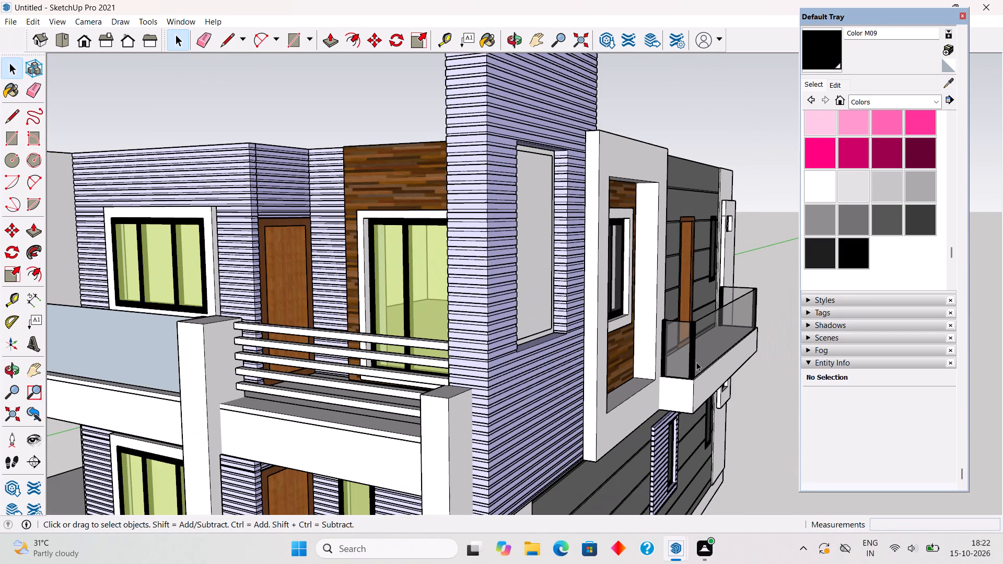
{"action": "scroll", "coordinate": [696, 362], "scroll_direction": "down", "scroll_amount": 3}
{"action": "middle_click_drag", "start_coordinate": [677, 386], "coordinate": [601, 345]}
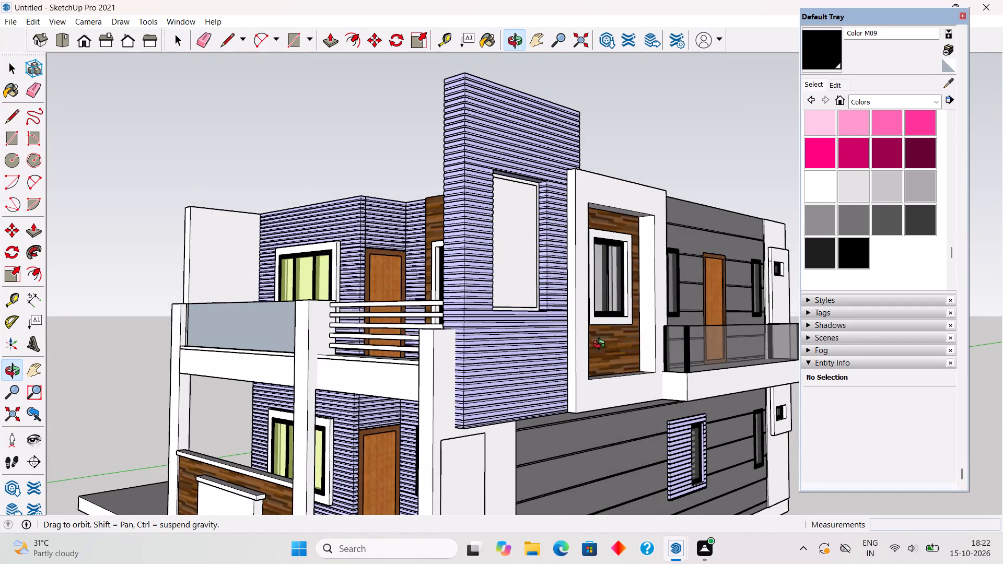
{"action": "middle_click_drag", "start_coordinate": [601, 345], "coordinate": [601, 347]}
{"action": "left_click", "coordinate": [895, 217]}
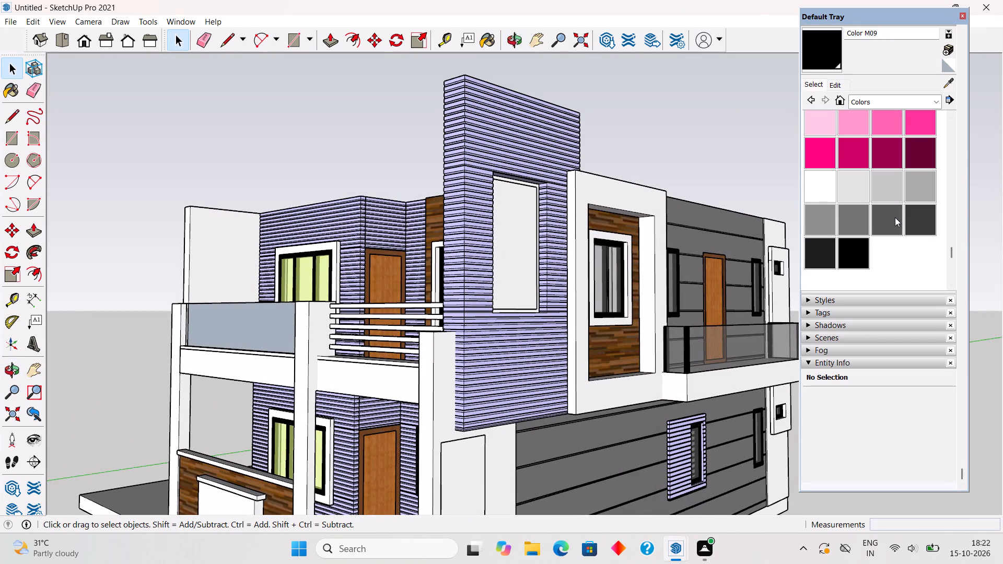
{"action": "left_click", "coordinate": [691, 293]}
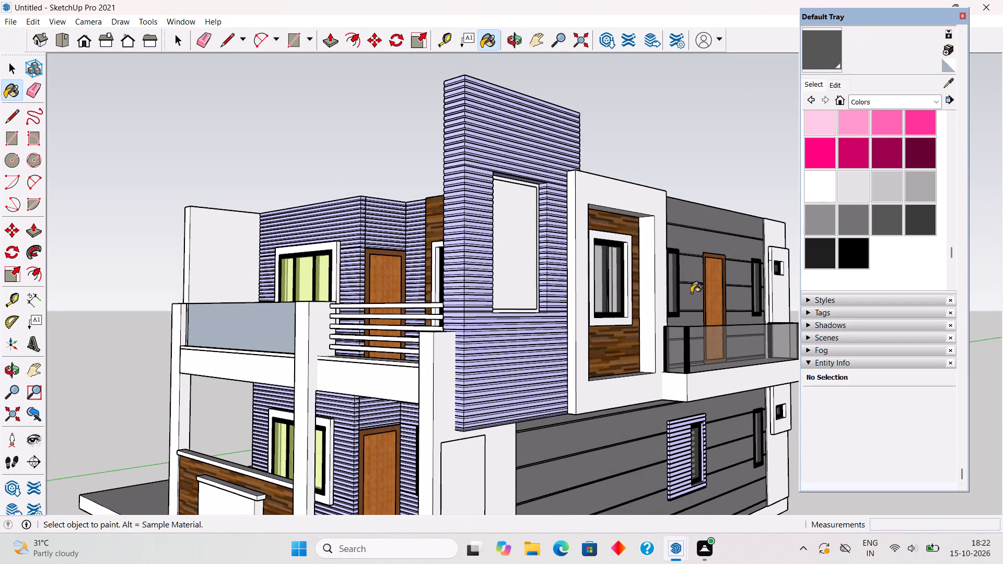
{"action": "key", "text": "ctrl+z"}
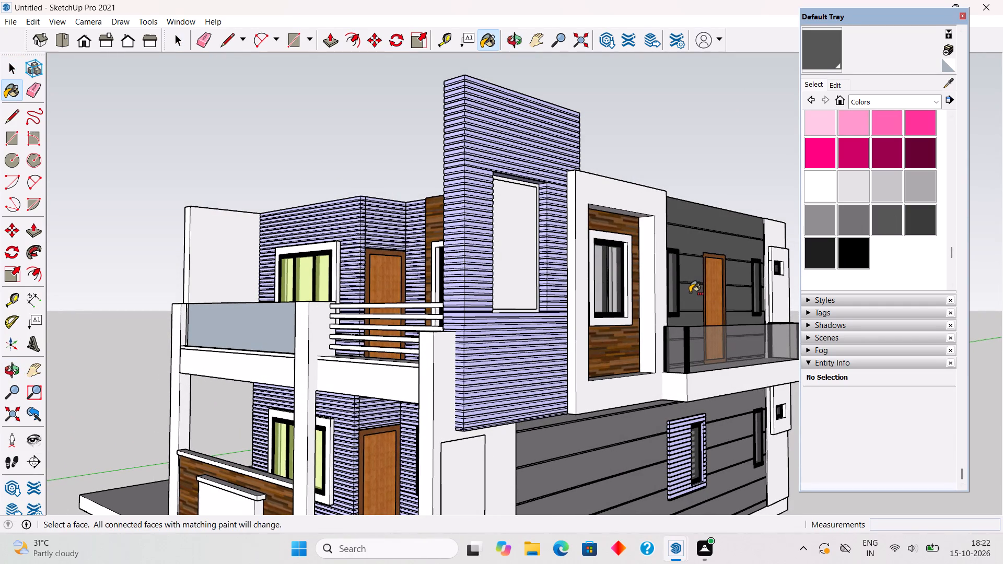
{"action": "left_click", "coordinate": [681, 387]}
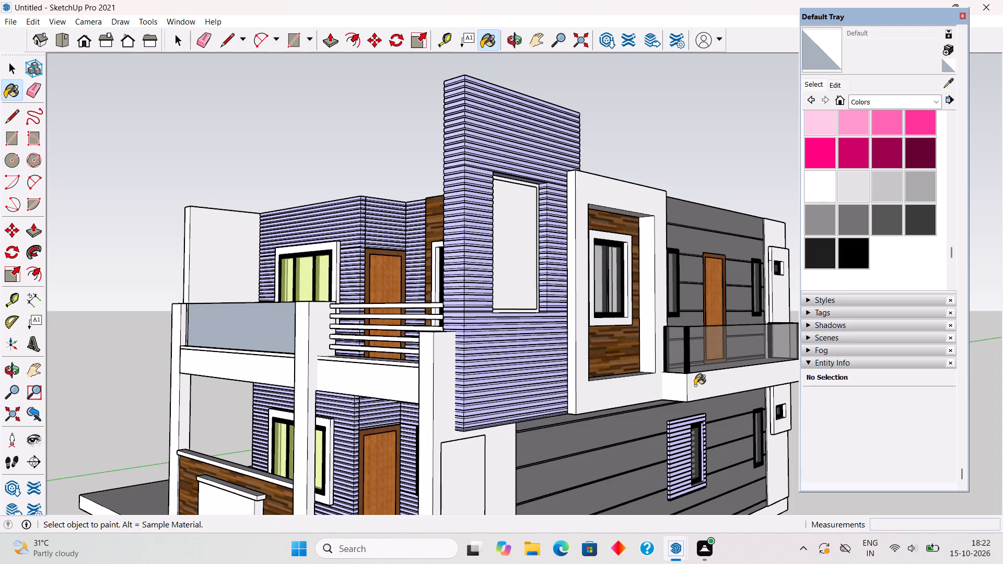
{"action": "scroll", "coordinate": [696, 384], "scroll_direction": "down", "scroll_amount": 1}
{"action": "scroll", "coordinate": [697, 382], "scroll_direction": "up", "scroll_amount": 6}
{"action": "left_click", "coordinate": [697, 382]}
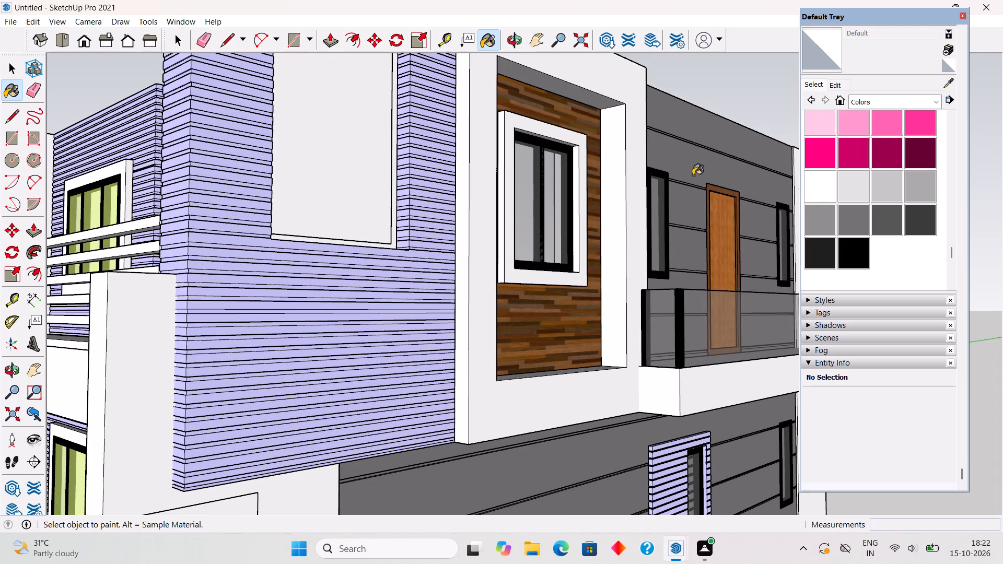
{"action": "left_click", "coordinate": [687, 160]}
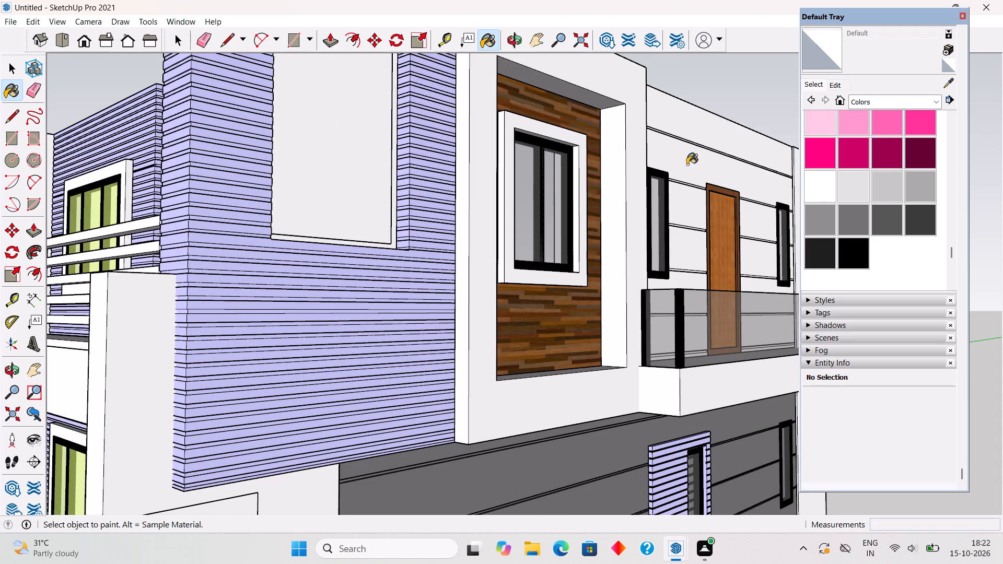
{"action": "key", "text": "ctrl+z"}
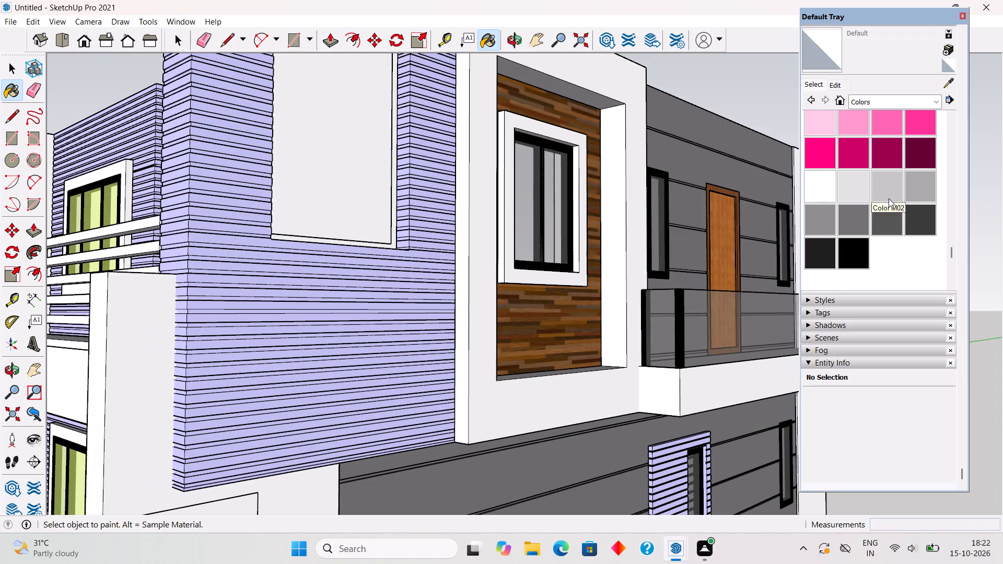
Paint the side balcony's floor slab with Color M06.
{"action": "left_click", "coordinate": [889, 214]}
{"action": "left_click", "coordinate": [741, 382]}
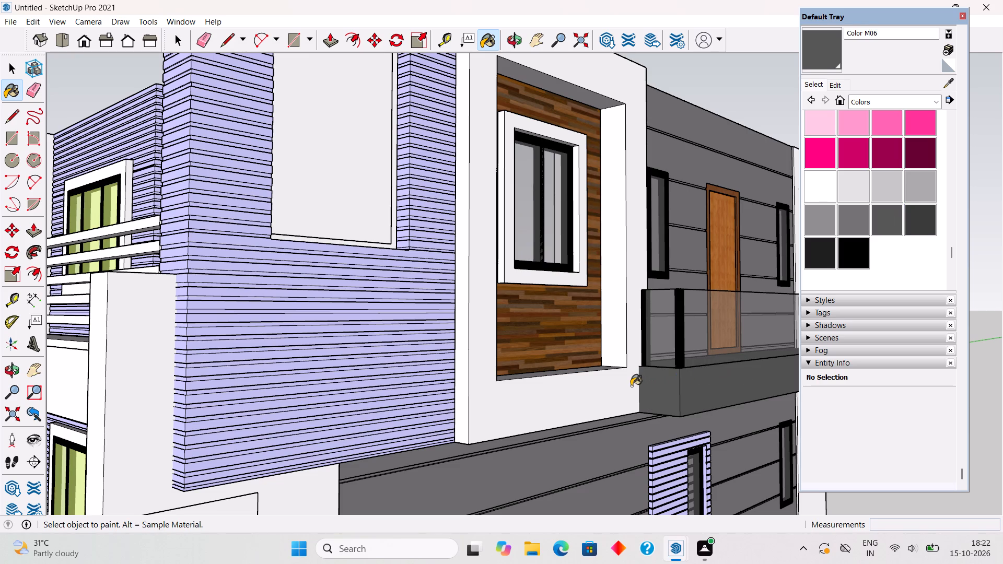
Paint the front porch's corner pillar, balcony beam and two remaining columns with Color M06.
{"action": "scroll", "coordinate": [610, 298], "scroll_direction": "down", "scroll_amount": 5}
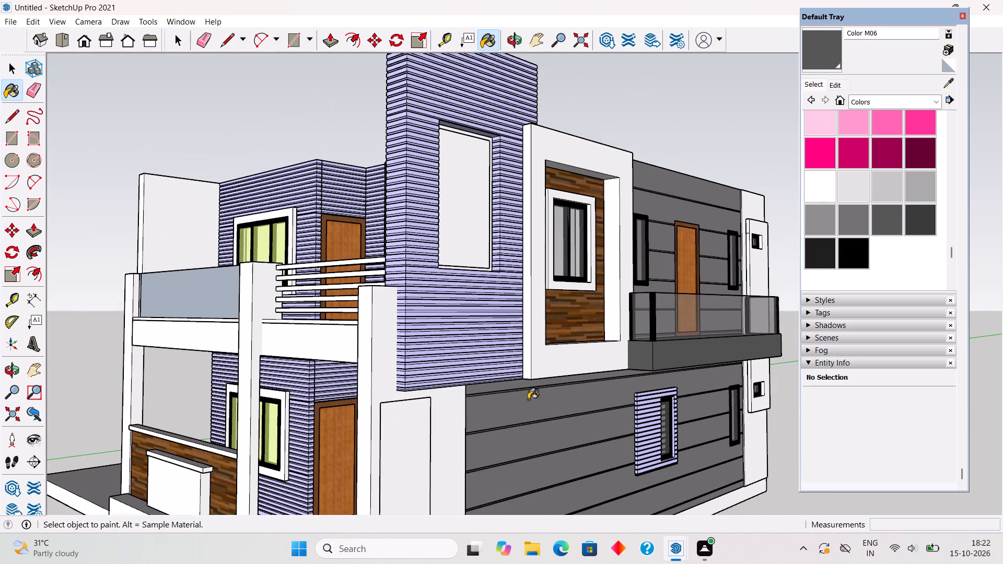
{"action": "scroll", "coordinate": [411, 421], "scroll_direction": "up", "scroll_amount": 1}
{"action": "left_click", "coordinate": [448, 421]}
{"action": "scroll", "coordinate": [457, 402], "scroll_direction": "down", "scroll_amount": 5}
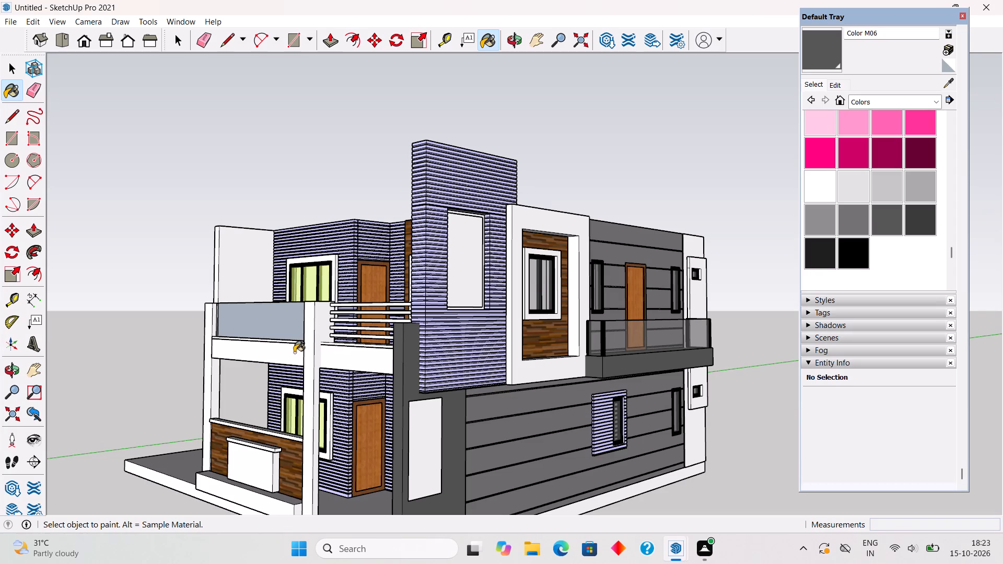
{"action": "left_click", "coordinate": [294, 352]}
{"action": "left_click", "coordinate": [305, 344]}
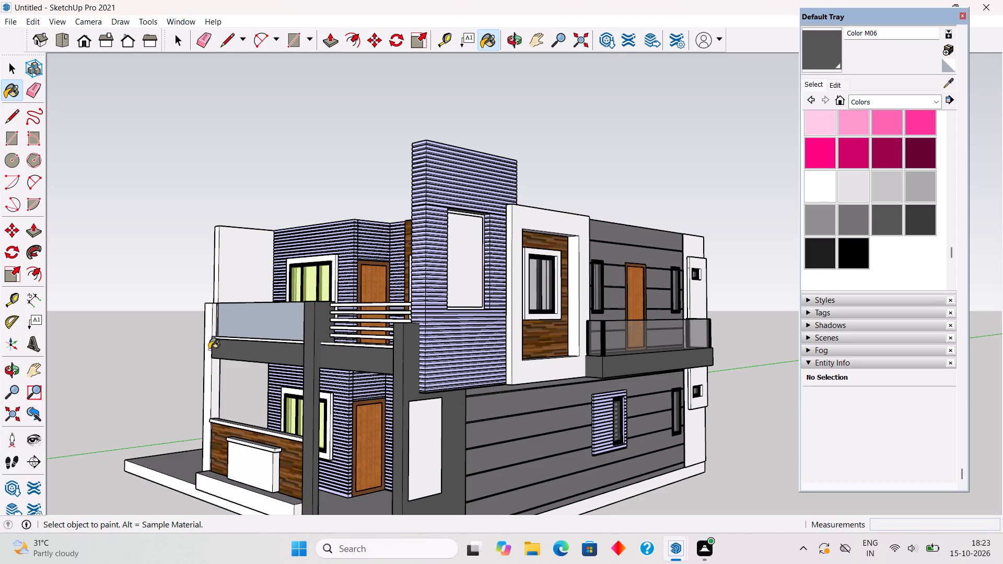
{"action": "left_click", "coordinate": [206, 350]}
Examine the painted front porch and side elevation from the building's front corner.
{"action": "middle_click_drag", "start_coordinate": [460, 314], "coordinate": [463, 327]}
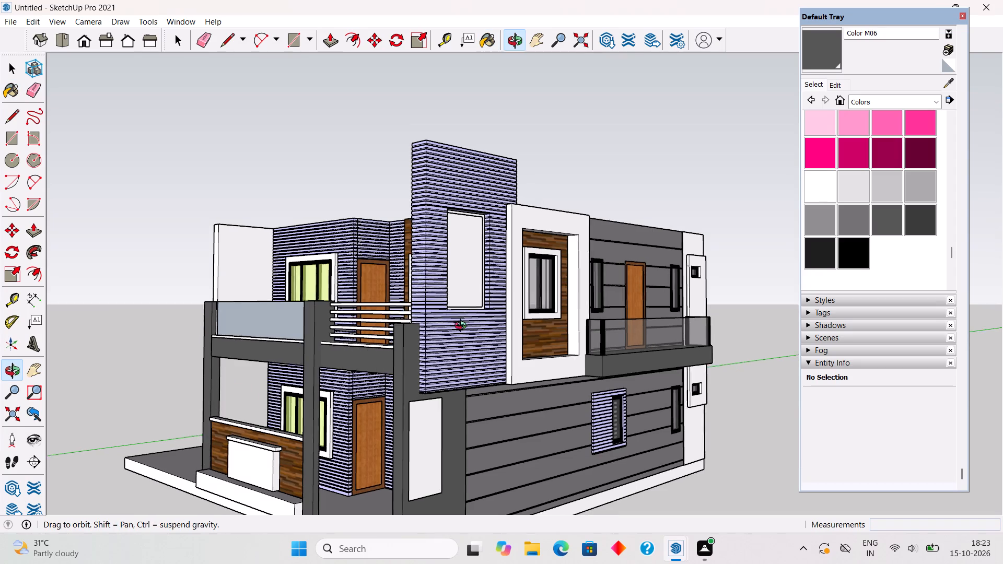
{"action": "middle_click_drag", "start_coordinate": [463, 327], "coordinate": [503, 333]}
{"action": "scroll", "coordinate": [515, 327], "scroll_direction": "up", "scroll_amount": 1}
{"action": "scroll", "coordinate": [522, 325], "scroll_direction": "down", "scroll_amount": 4}
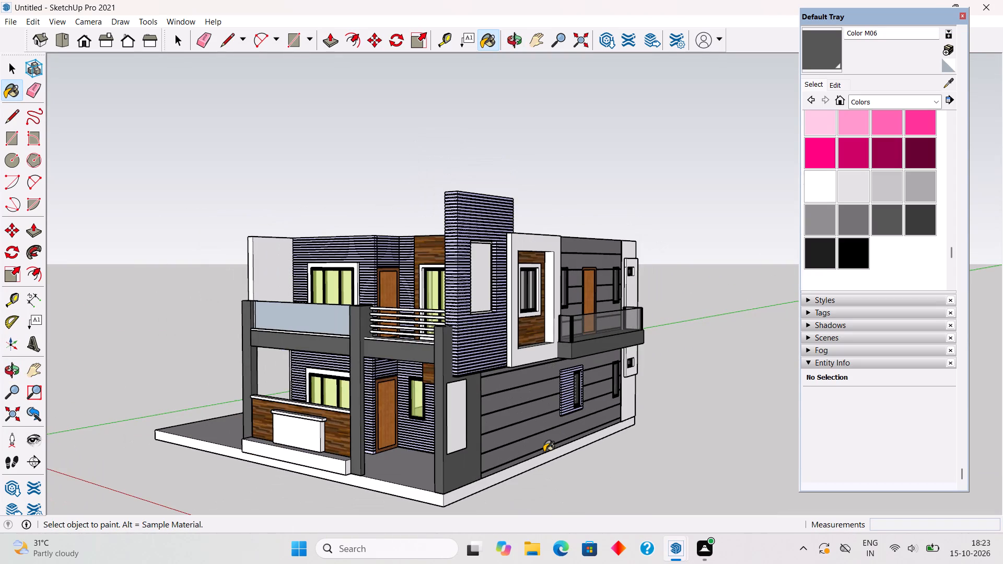
{"action": "scroll", "coordinate": [566, 291], "scroll_direction": "down", "scroll_amount": 2}
{"action": "scroll", "coordinate": [497, 471], "scroll_direction": "up", "scroll_amount": 5}
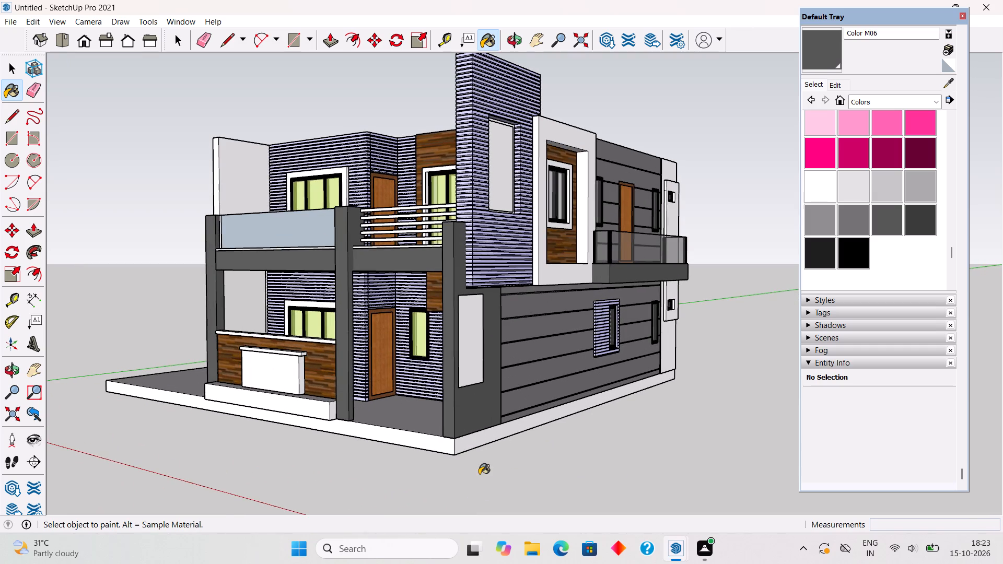
{"action": "middle_click_drag", "start_coordinate": [464, 474], "coordinate": [435, 480]}
{"action": "scroll", "coordinate": [435, 480], "scroll_direction": "up", "scroll_amount": 2}
{"action": "scroll", "coordinate": [436, 473], "scroll_direction": "down", "scroll_amount": 3}
{"action": "middle_click_drag", "start_coordinate": [414, 471], "coordinate": [438, 460]}
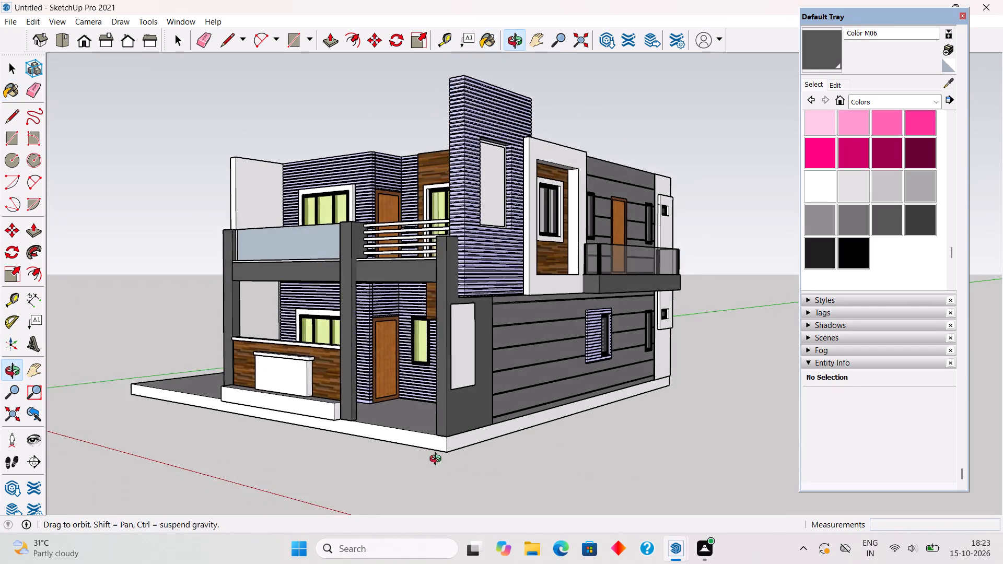
{"action": "middle_click_drag", "start_coordinate": [438, 460], "coordinate": [446, 459]}
{"action": "scroll", "coordinate": [445, 459], "scroll_direction": "up", "scroll_amount": 3}
{"action": "middle_click_drag", "start_coordinate": [459, 456], "coordinate": [474, 457]}
{"action": "scroll", "coordinate": [474, 457], "scroll_direction": "down", "scroll_amount": 2}
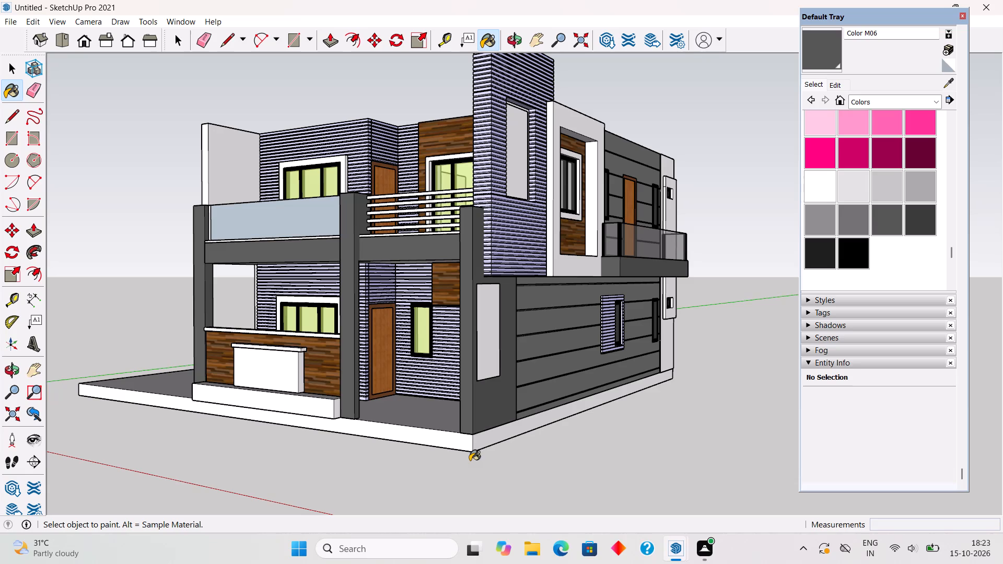
Paint the low base step in front of the wood-clad porch wall with Color M02.
{"action": "left_click", "coordinate": [888, 184]}
{"action": "left_click", "coordinate": [286, 405]}
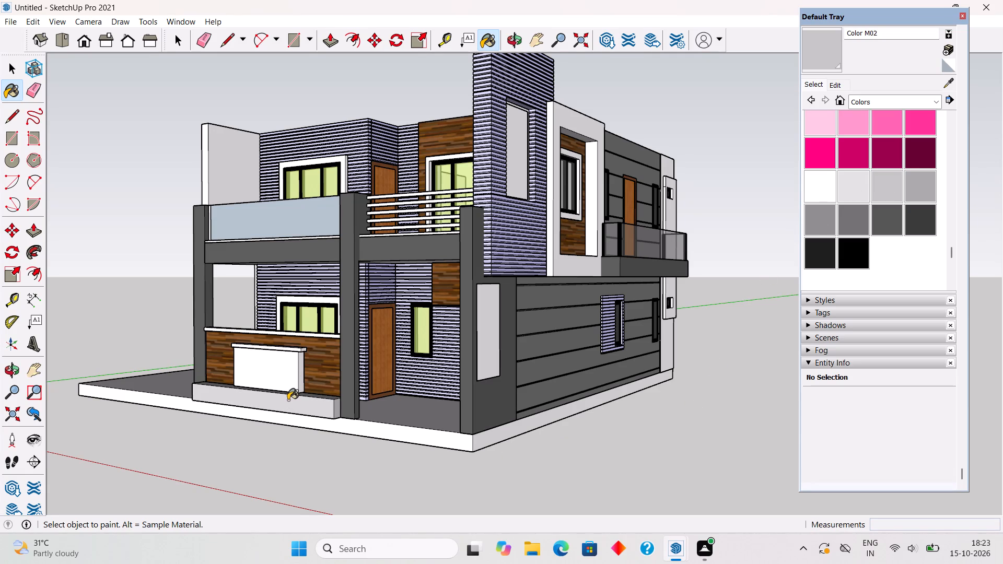
{"action": "key", "text": "space"}
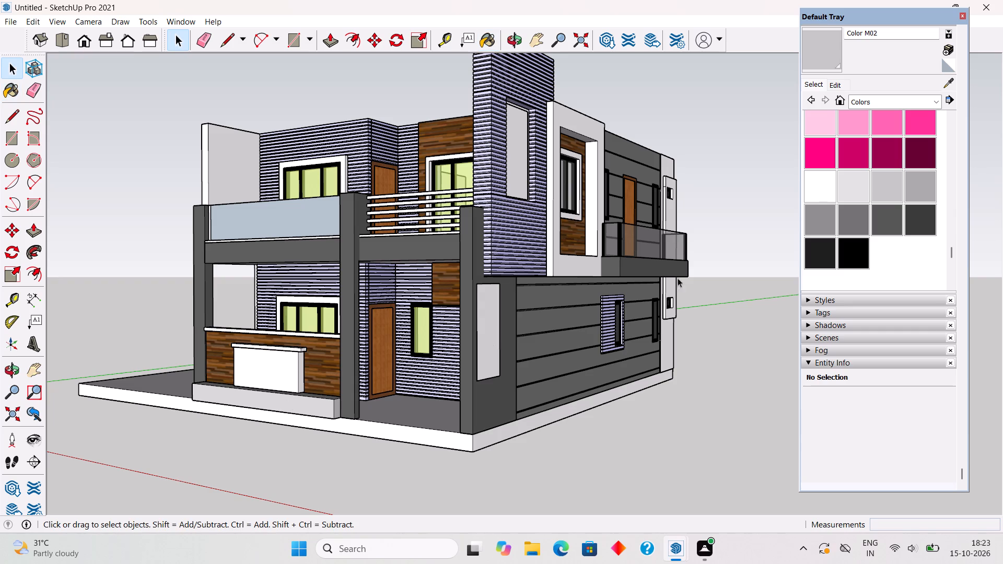
Sample Translucent Glass Gray from the upper side window and apply it to the panel in the ground-floor corner pillar's opening.
{"action": "left_click", "coordinate": [947, 84]}
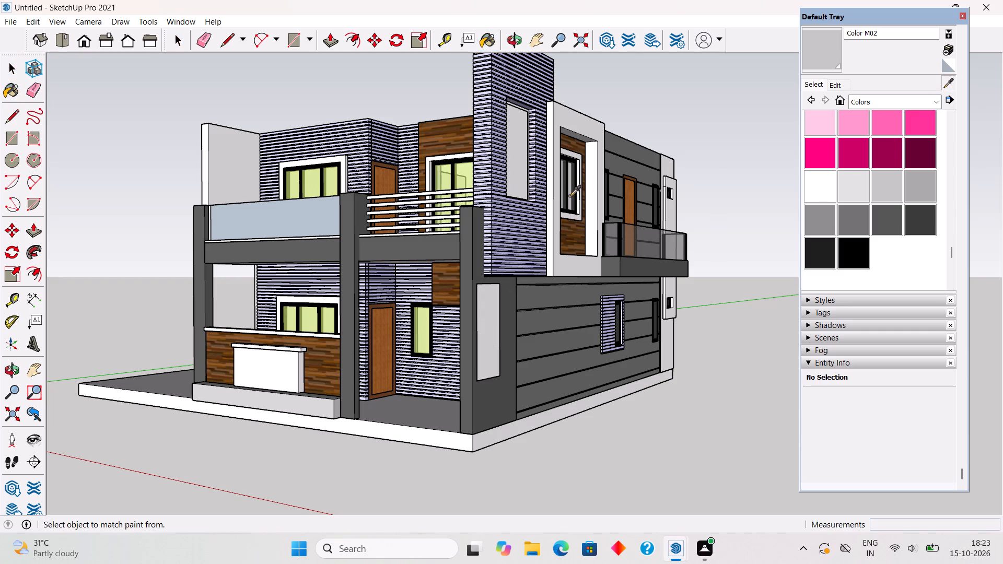
{"action": "scroll", "coordinate": [597, 177], "scroll_direction": "up", "scroll_amount": 7}
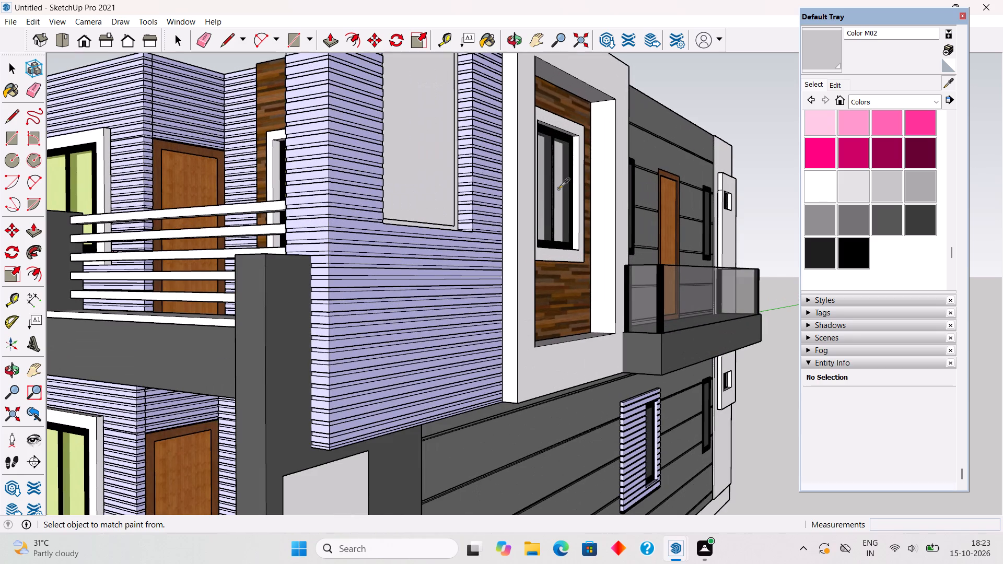
{"action": "left_click", "coordinate": [558, 189]}
{"action": "scroll", "coordinate": [558, 189], "scroll_direction": "down", "scroll_amount": 4}
{"action": "left_click", "coordinate": [420, 403]}
{"action": "scroll", "coordinate": [421, 400], "scroll_direction": "down", "scroll_amount": 2}
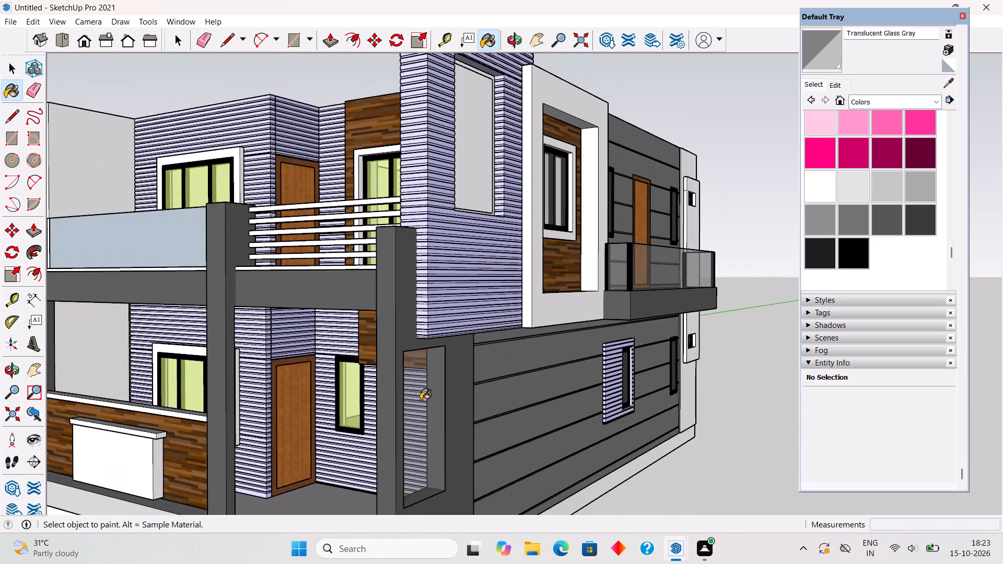
{"action": "scroll", "coordinate": [421, 400], "scroll_direction": "down", "scroll_amount": 3}
{"action": "middle_click_drag", "start_coordinate": [410, 415], "coordinate": [365, 404]}
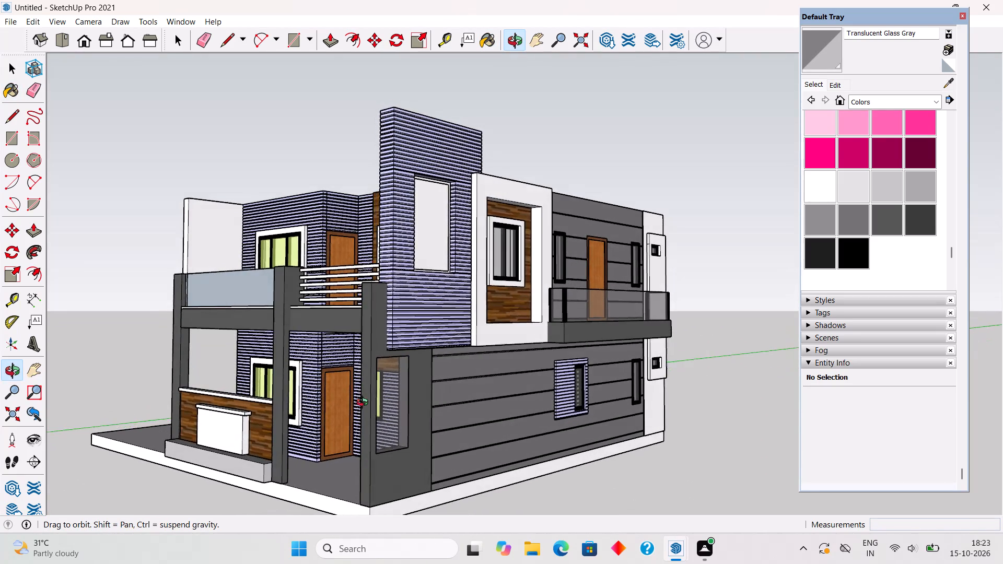
{"action": "middle_click_drag", "start_coordinate": [365, 404], "coordinate": [373, 399]}
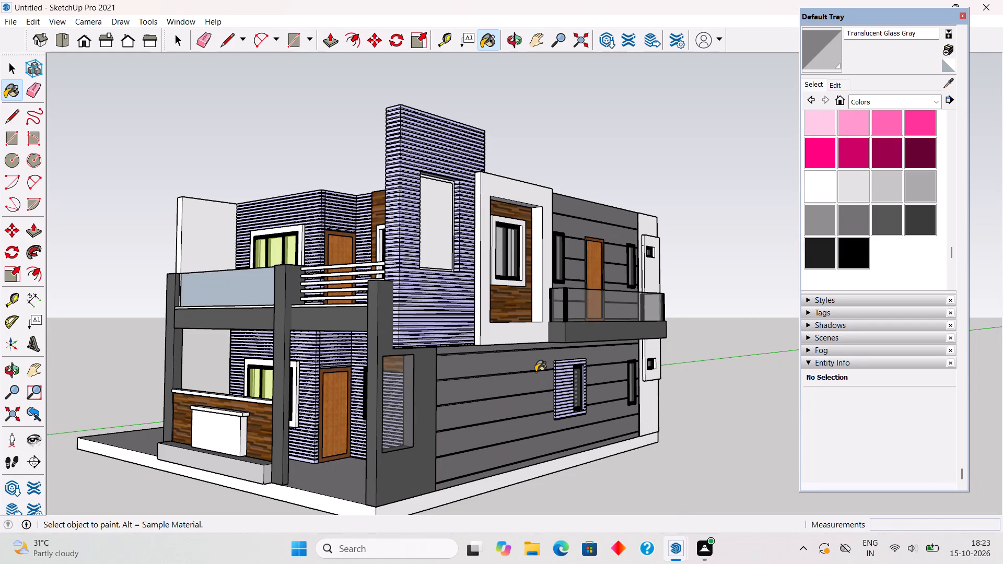
{"action": "key", "text": "space"}
Apply Wood Floor Parquet to the blank white panel in the tall clad tower's upper opening.
{"action": "scroll", "coordinate": [457, 201], "scroll_direction": "up", "scroll_amount": 10}
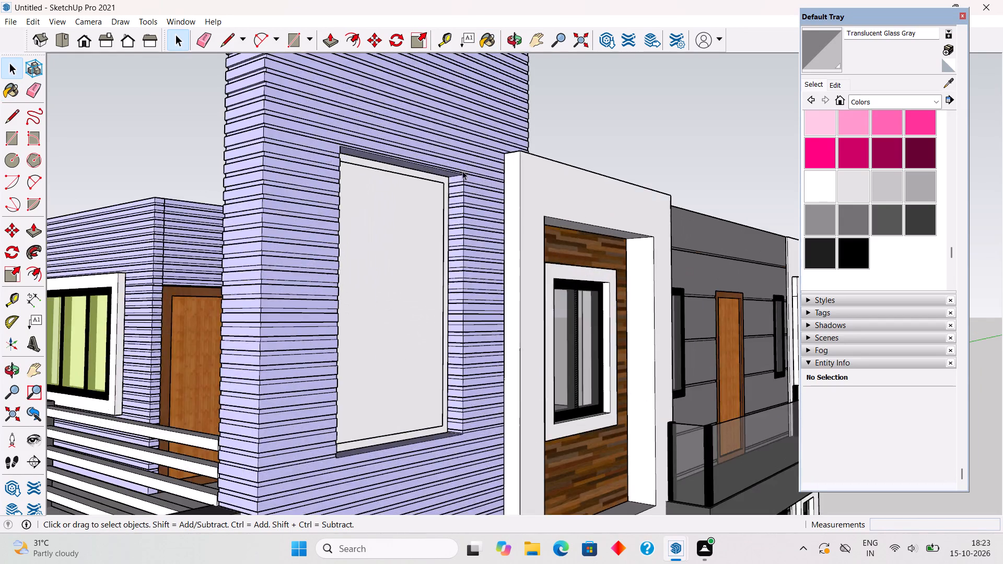
{"action": "middle_click_drag", "start_coordinate": [439, 209], "coordinate": [395, 257]}
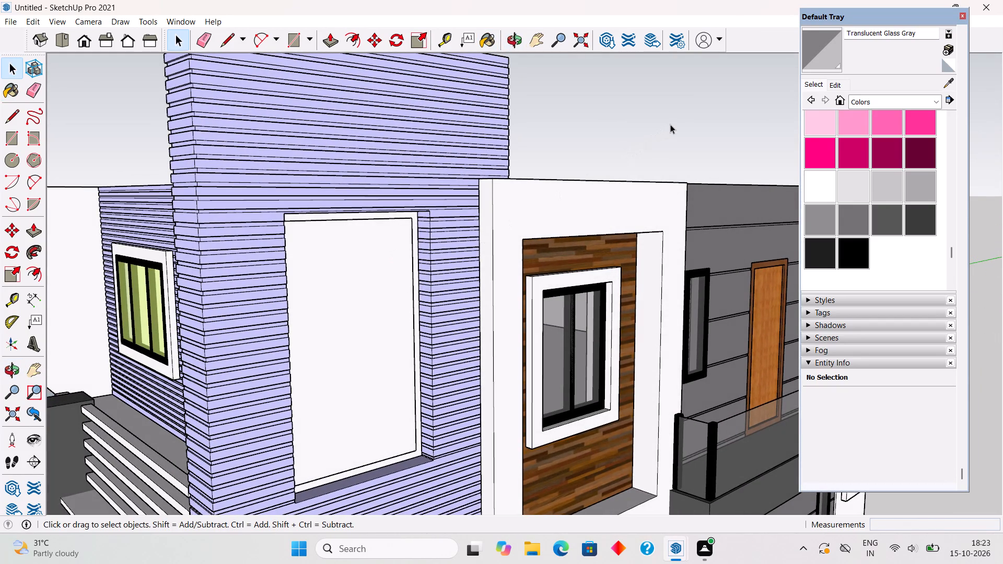
{"action": "left_click", "coordinate": [859, 100]}
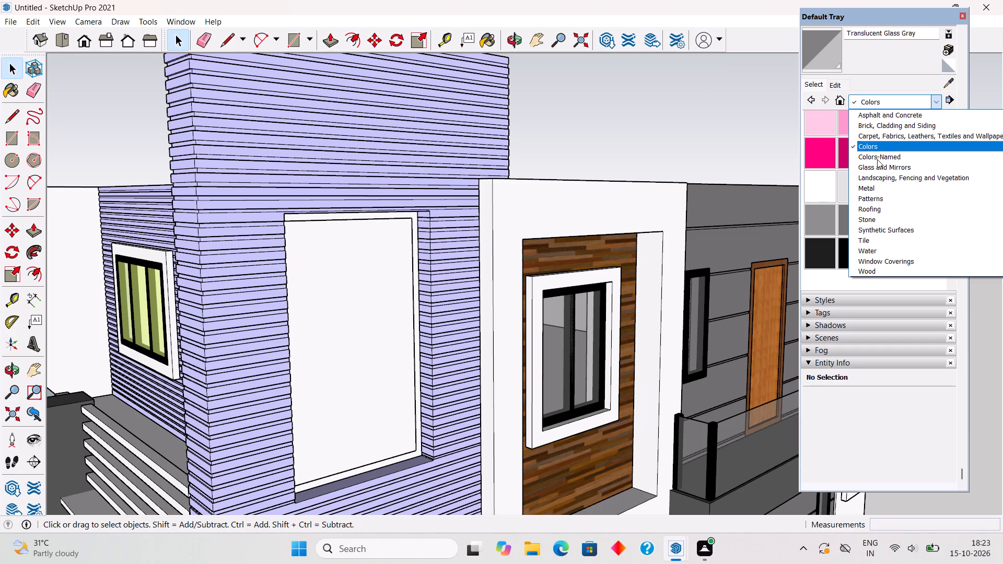
{"action": "left_click", "coordinate": [892, 267]}
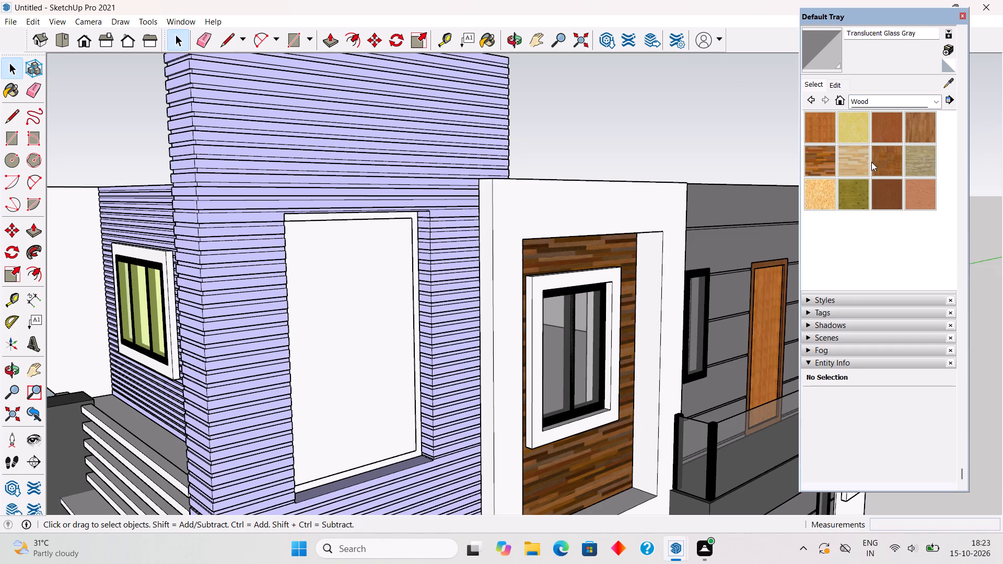
{"action": "scroll", "coordinate": [856, 168], "scroll_direction": "up", "scroll_amount": 3}
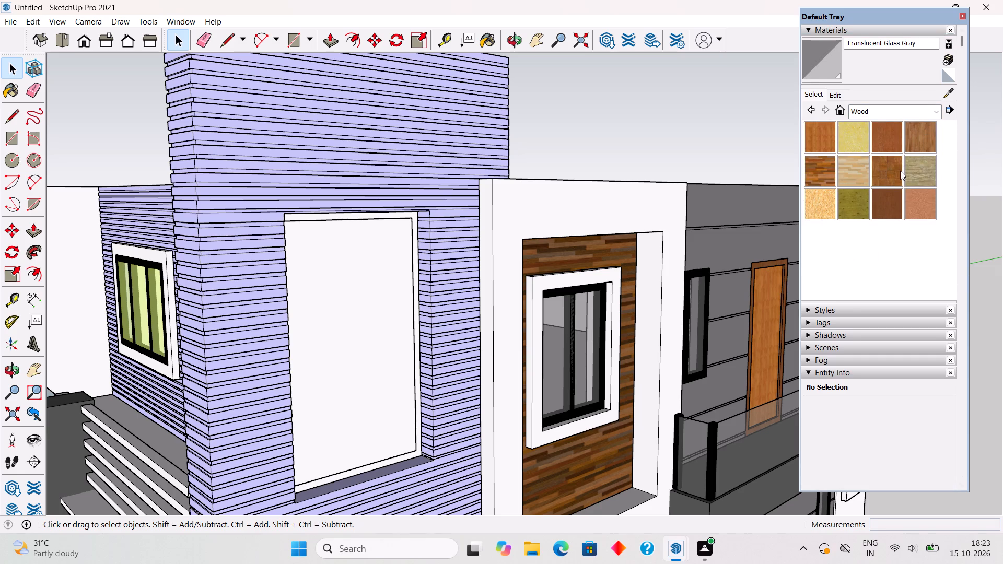
{"action": "left_click", "coordinate": [891, 175]}
{"action": "left_click", "coordinate": [391, 389]}
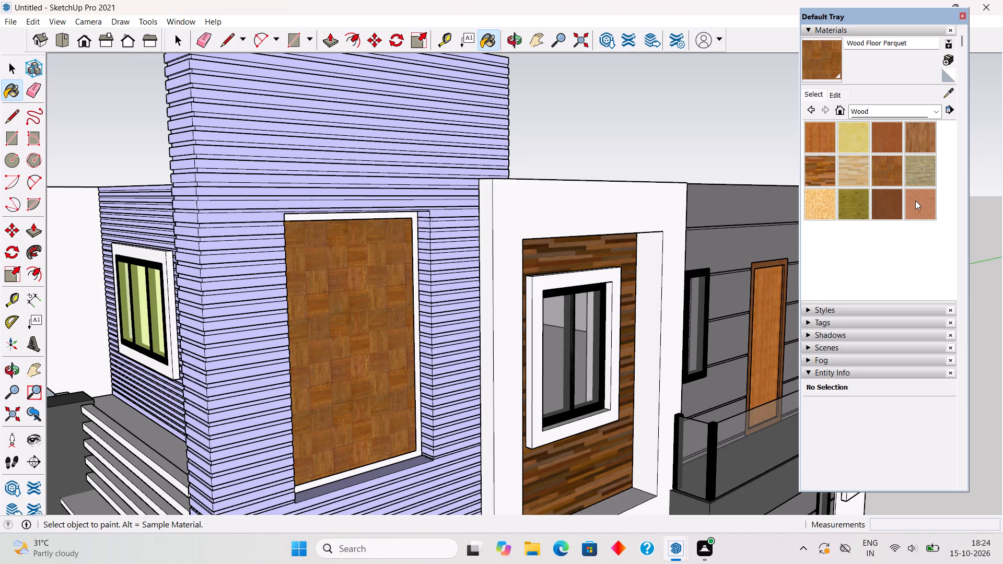
Paint the thin white frame around the tower's parquet panel with Wood Cherry Original.
{"action": "left_click", "coordinate": [888, 139]}
{"action": "scroll", "coordinate": [435, 415], "scroll_direction": "up", "scroll_amount": 9}
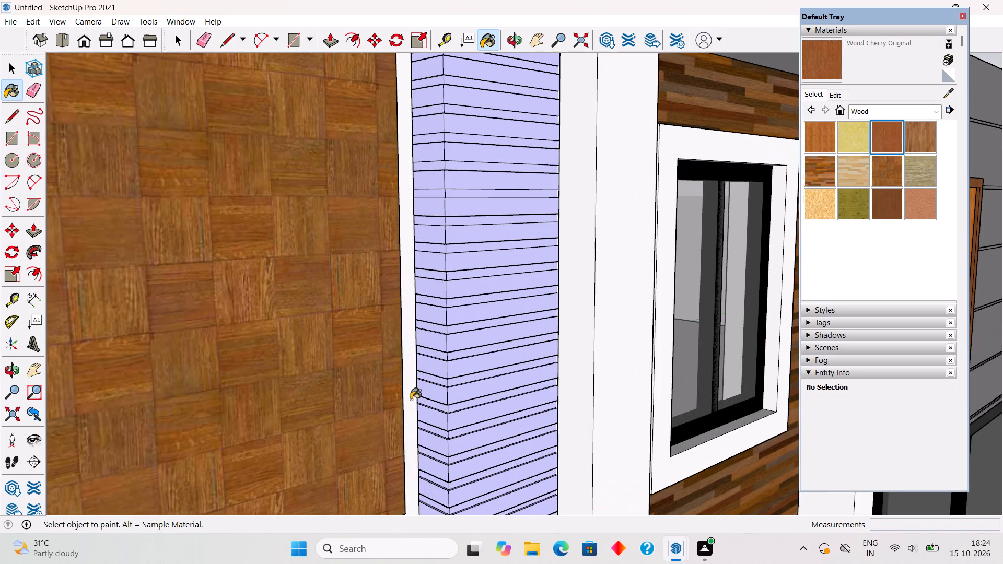
{"action": "left_click", "coordinate": [411, 399]}
{"action": "scroll", "coordinate": [411, 399], "scroll_direction": "down", "scroll_amount": 20}
{"action": "scroll", "coordinate": [411, 399], "scroll_direction": "down", "scroll_amount": 3}
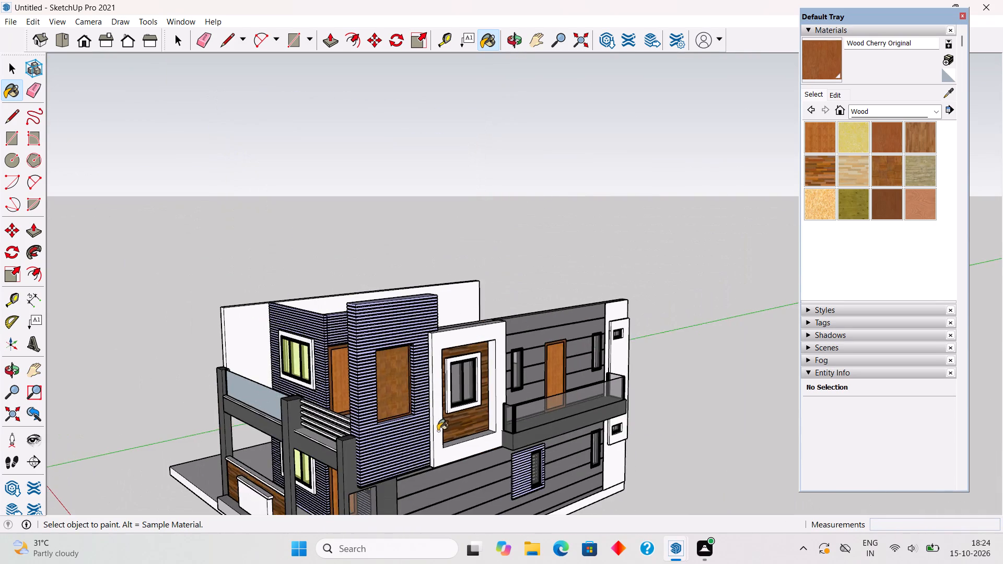
{"action": "middle_click_drag", "start_coordinate": [440, 430], "coordinate": [462, 383]}
{"action": "scroll", "coordinate": [463, 382], "scroll_direction": "down", "scroll_amount": 3}
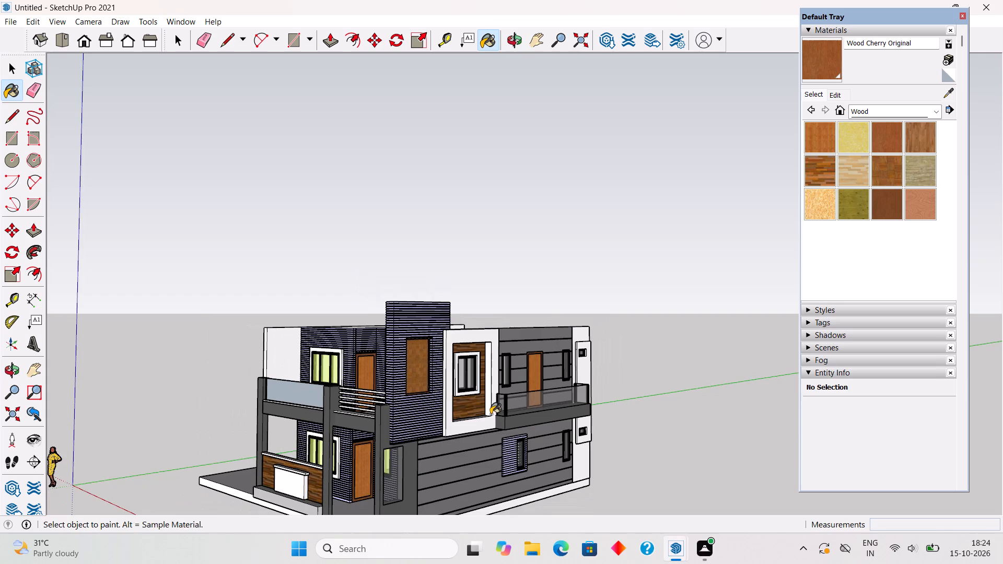
{"action": "key", "text": "space"}
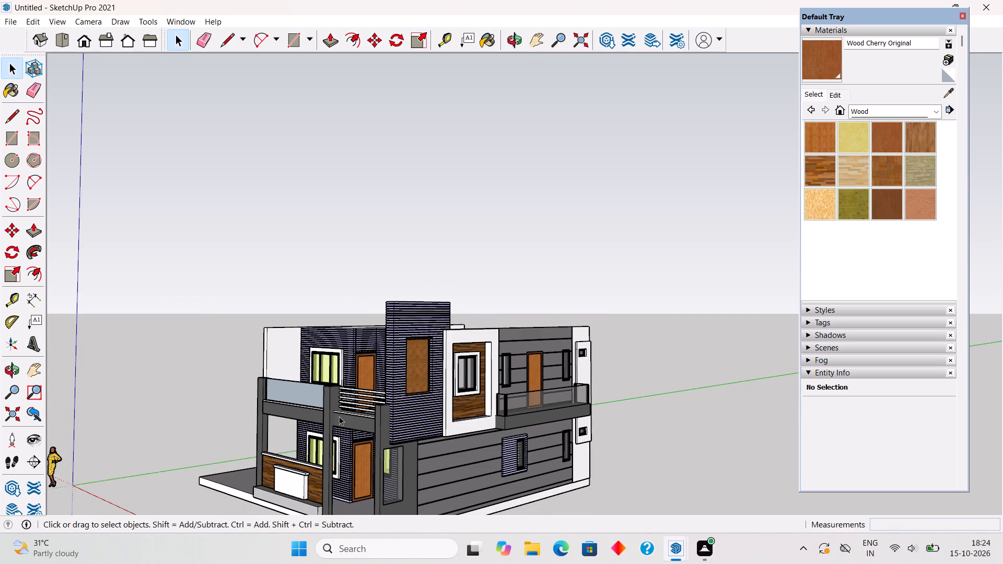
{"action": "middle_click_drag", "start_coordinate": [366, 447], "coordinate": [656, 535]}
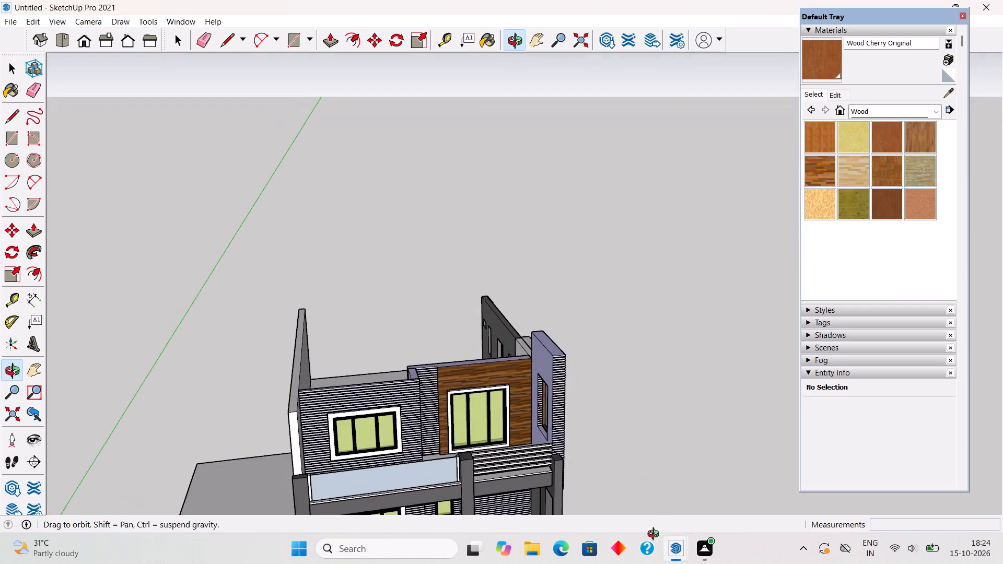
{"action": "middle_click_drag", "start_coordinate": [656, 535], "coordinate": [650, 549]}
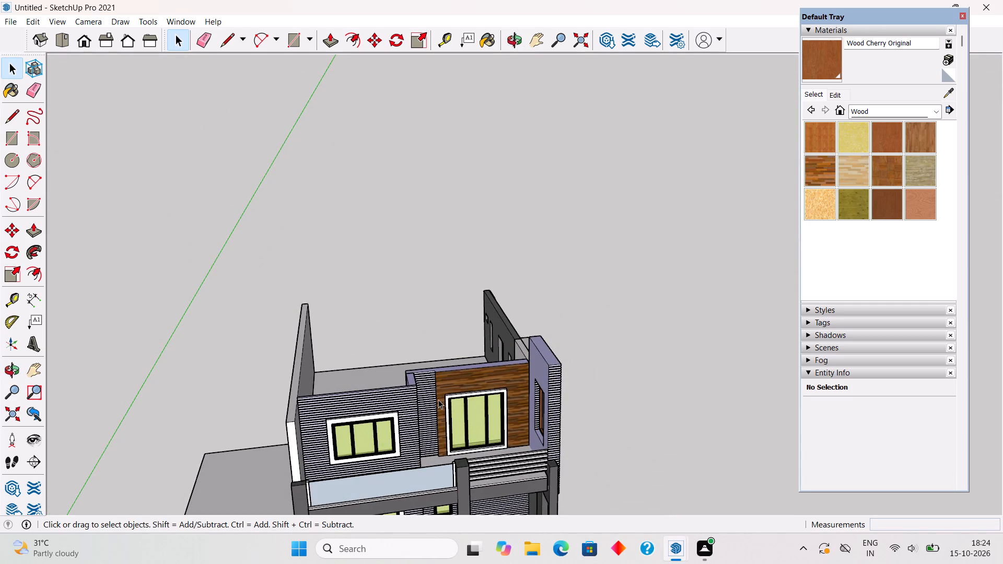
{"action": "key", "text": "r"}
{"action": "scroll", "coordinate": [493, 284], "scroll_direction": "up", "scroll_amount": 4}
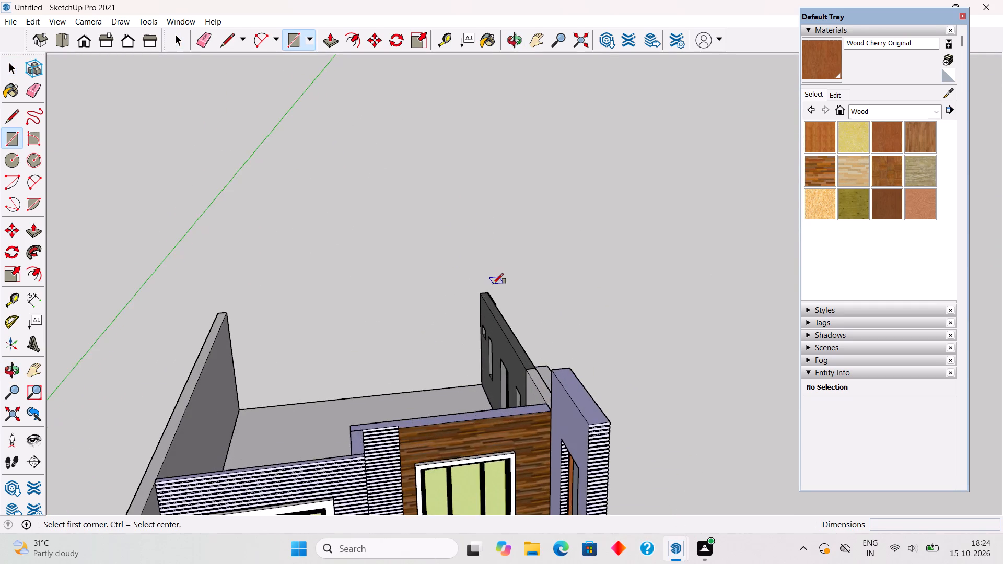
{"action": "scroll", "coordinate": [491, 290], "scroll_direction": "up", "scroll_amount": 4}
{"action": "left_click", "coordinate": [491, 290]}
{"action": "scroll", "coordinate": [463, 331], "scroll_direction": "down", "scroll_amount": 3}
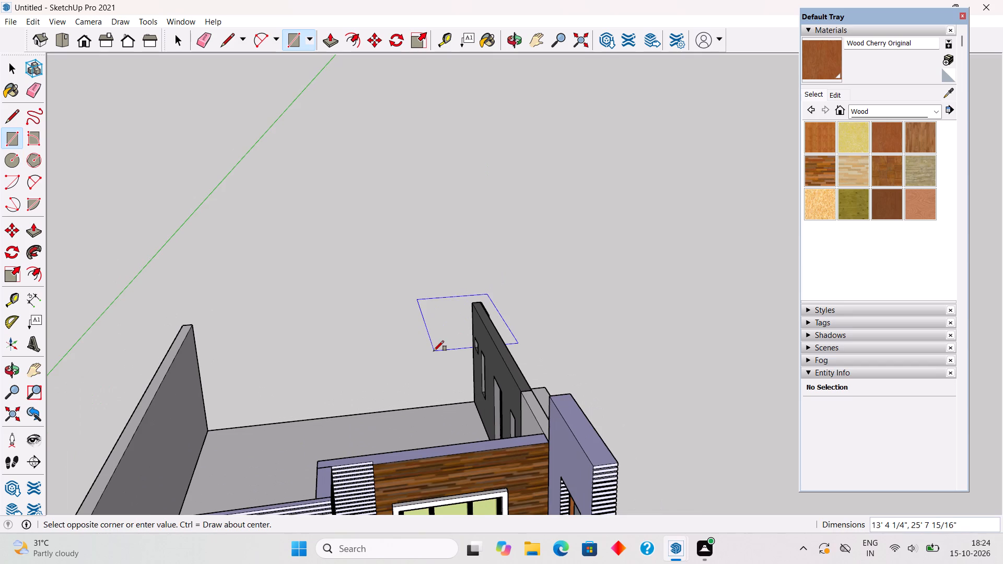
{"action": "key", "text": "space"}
Draw a roof rectangle about 25' 5" by 33' 10" from the dark side wall's rear top corner to the opposite wall's front top corner.
{"action": "scroll", "coordinate": [503, 303], "scroll_direction": "up", "scroll_amount": 8}
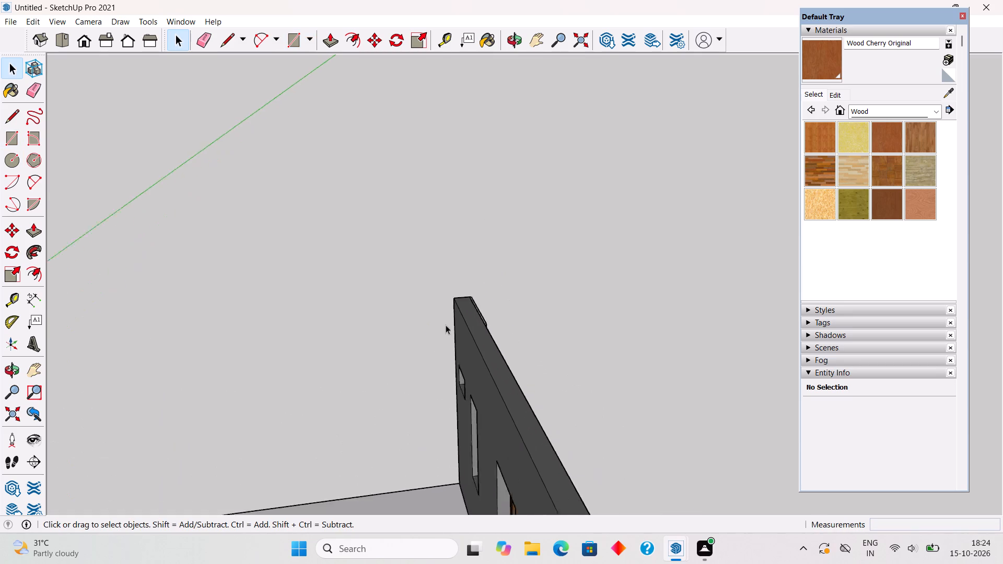
{"action": "scroll", "coordinate": [446, 325], "scroll_direction": "up", "scroll_amount": 8}
{"action": "scroll", "coordinate": [490, 288], "scroll_direction": "up", "scroll_amount": 1}
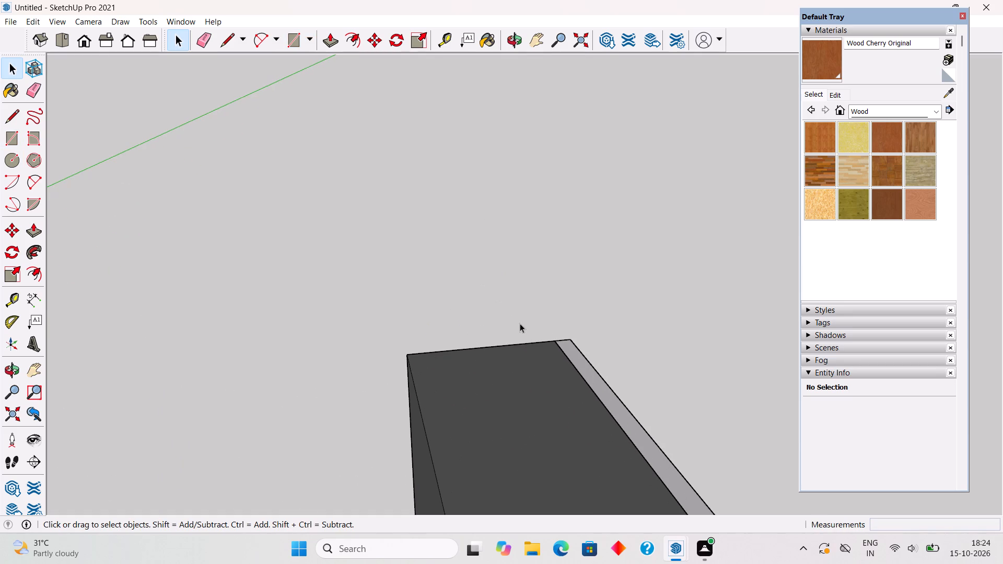
{"action": "key", "text": "r"}
{"action": "left_click", "coordinate": [553, 338]}
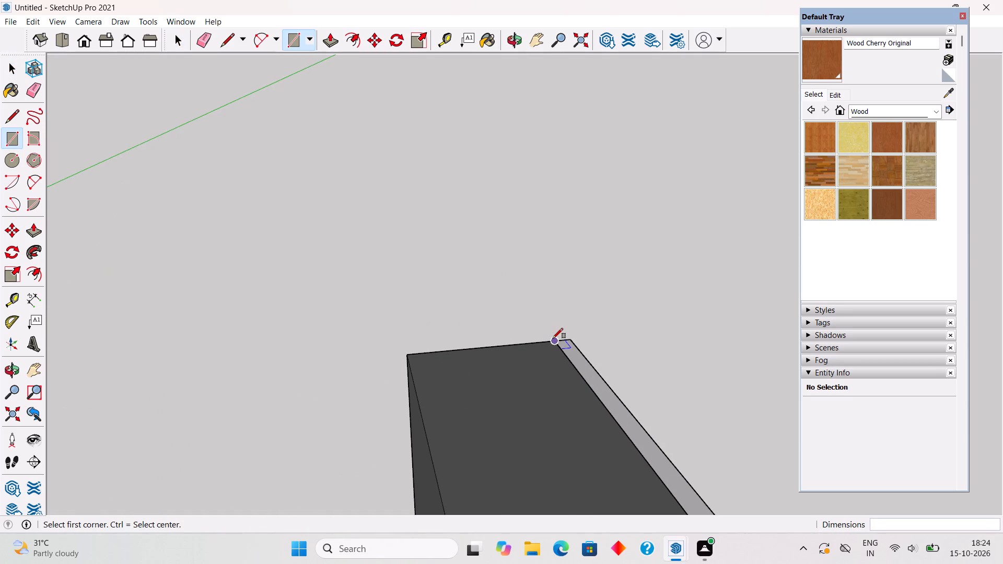
{"action": "scroll", "coordinate": [551, 344], "scroll_direction": "down", "scroll_amount": 15}
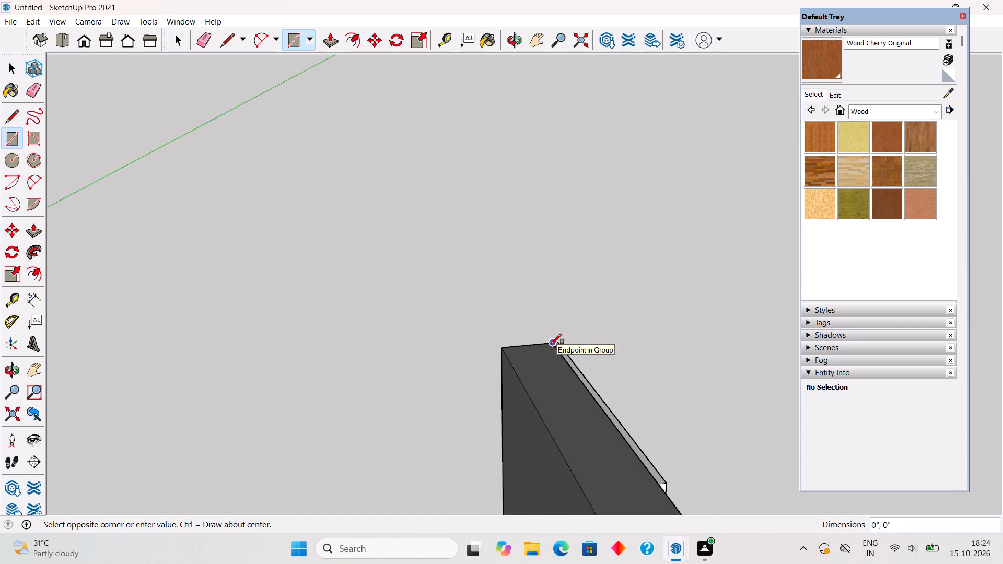
{"action": "scroll", "coordinate": [551, 344], "scroll_direction": "down", "scroll_amount": 20}
{"action": "scroll", "coordinate": [551, 344], "scroll_direction": "down", "scroll_amount": 6}
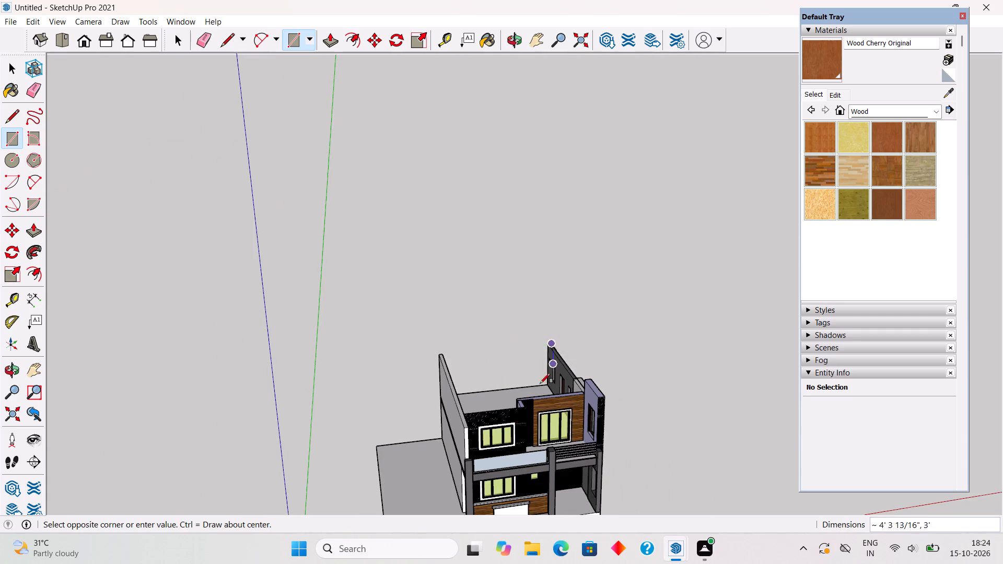
{"action": "scroll", "coordinate": [470, 441], "scroll_direction": "up", "scroll_amount": 12}
{"action": "scroll", "coordinate": [447, 382], "scroll_direction": "up", "scroll_amount": 4}
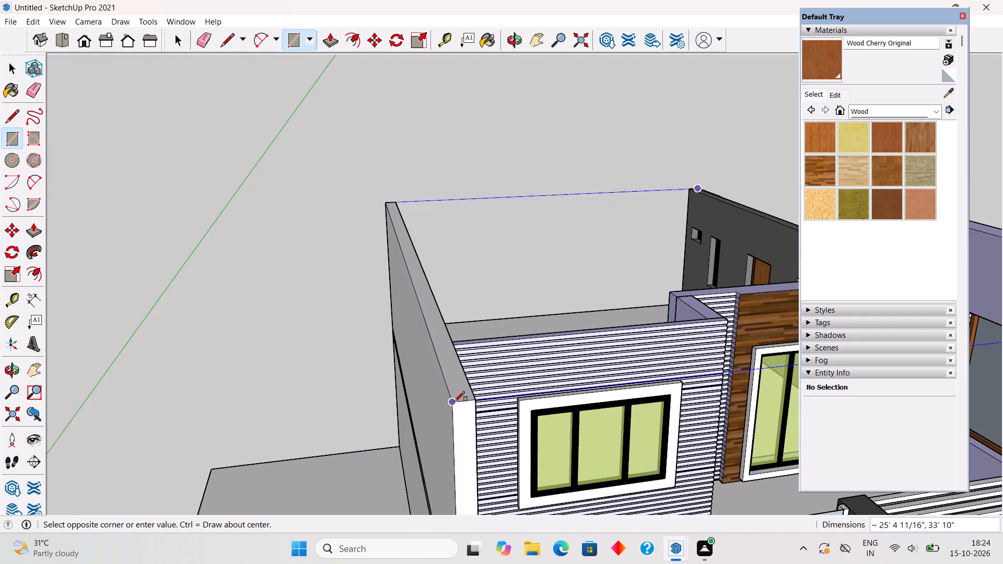
{"action": "left_click", "coordinate": [454, 402]}
Push/Pull the roof rectangle upward by 6" to form the roof slab.
{"action": "key", "text": "p"}
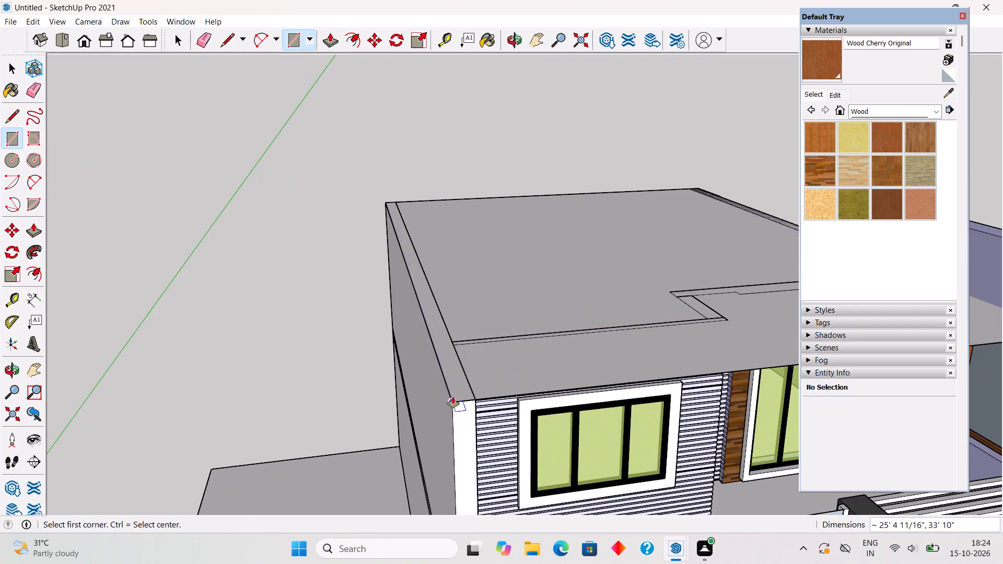
{"action": "left_click", "coordinate": [472, 387]}
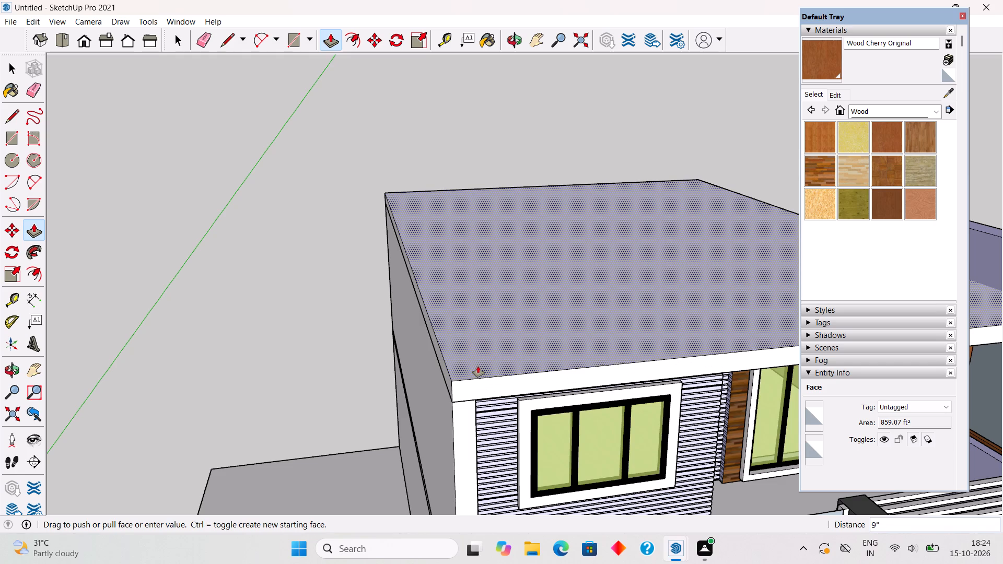
{"action": "type", "text": "6\""}
{"action": "key", "text": "Return"}
{"action": "key", "text": "space"}
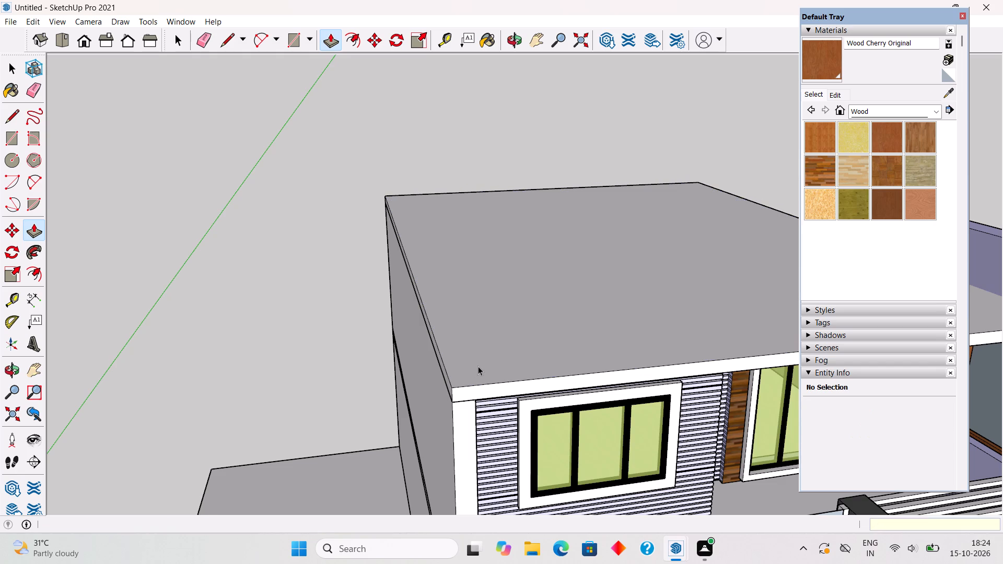
Select the whole roof slab with its connected faces and edges and make it a group.
{"action": "left_click", "coordinate": [478, 366]}
{"action": "double_click", "coordinate": [478, 366]}
{"action": "right_click", "coordinate": [478, 366]}
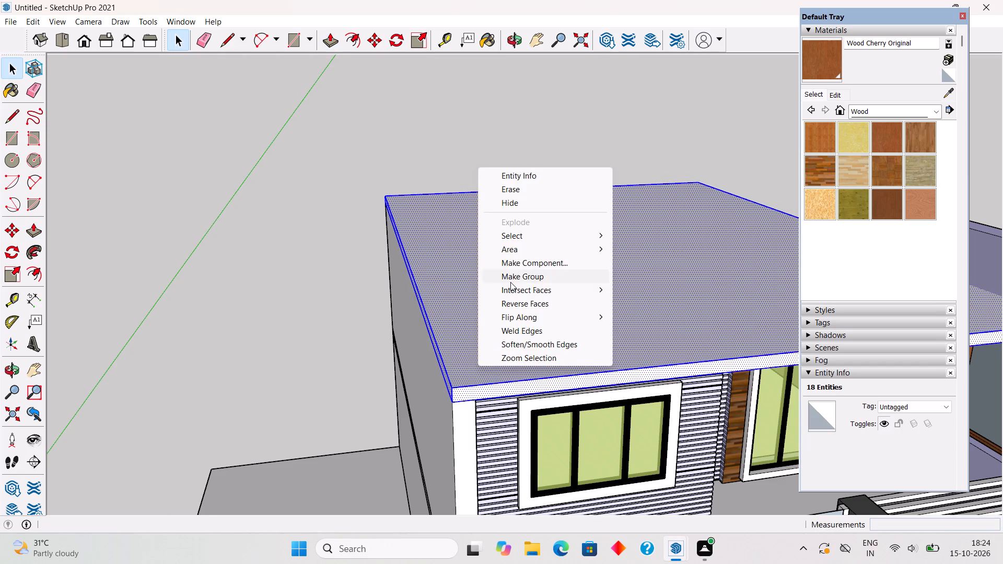
{"action": "left_click", "coordinate": [510, 282]}
{"action": "left_click", "coordinate": [438, 128]}
Examine the roof slab's fit over the upper-floor walls from the front, the tower corner and the blank side wall.
{"action": "scroll", "coordinate": [571, 406], "scroll_direction": "down", "scroll_amount": 5}
{"action": "middle_click_drag", "start_coordinate": [603, 434], "coordinate": [534, 320]}
{"action": "scroll", "coordinate": [534, 320], "scroll_direction": "down", "scroll_amount": 3}
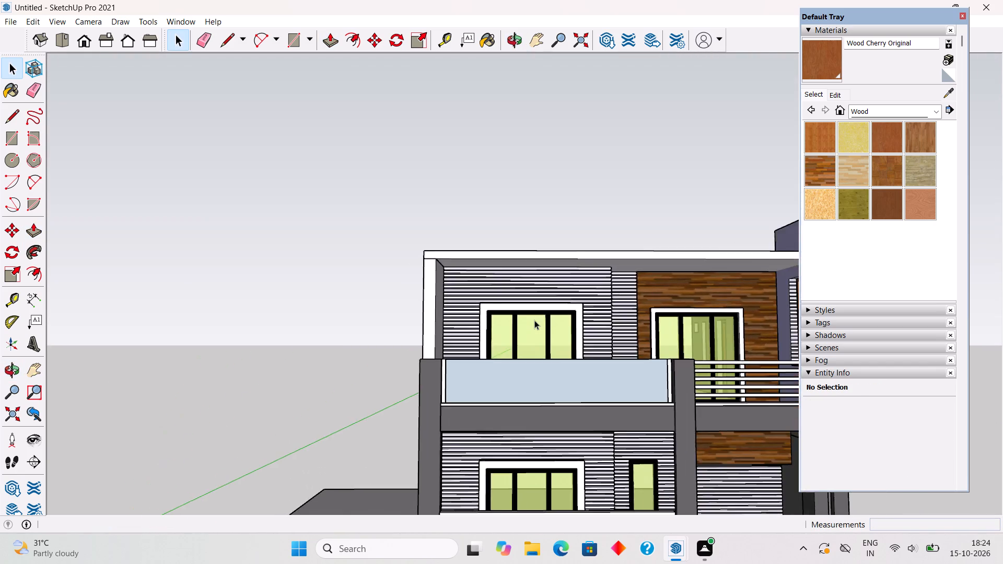
{"action": "scroll", "coordinate": [534, 320], "scroll_direction": "down", "scroll_amount": 5}
{"action": "middle_click_drag", "start_coordinate": [534, 335], "coordinate": [537, 363]}
{"action": "scroll", "coordinate": [537, 366], "scroll_direction": "up", "scroll_amount": 1}
{"action": "scroll", "coordinate": [607, 450], "scroll_direction": "up", "scroll_amount": 3}
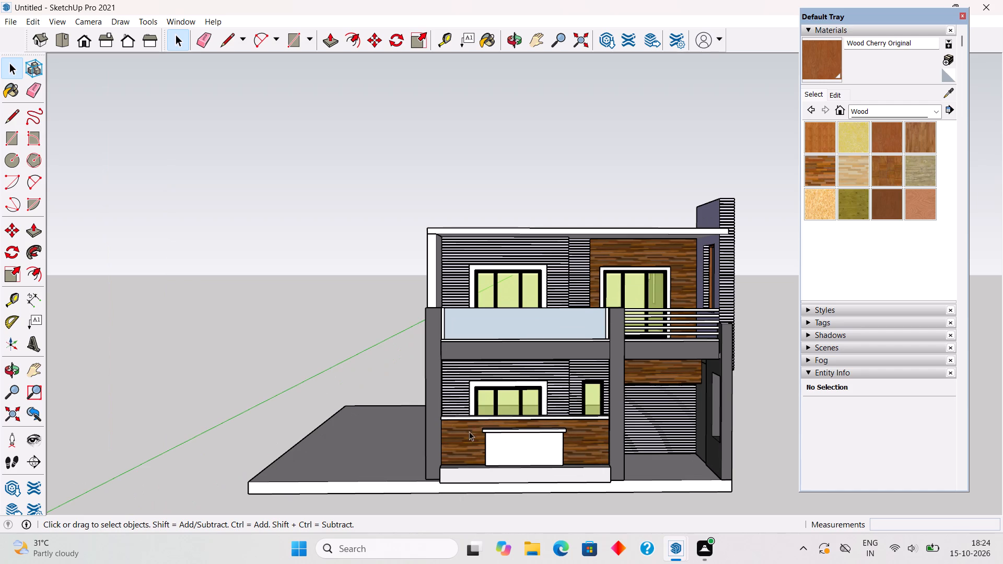
{"action": "middle_click_drag", "start_coordinate": [739, 444], "coordinate": [561, 438]}
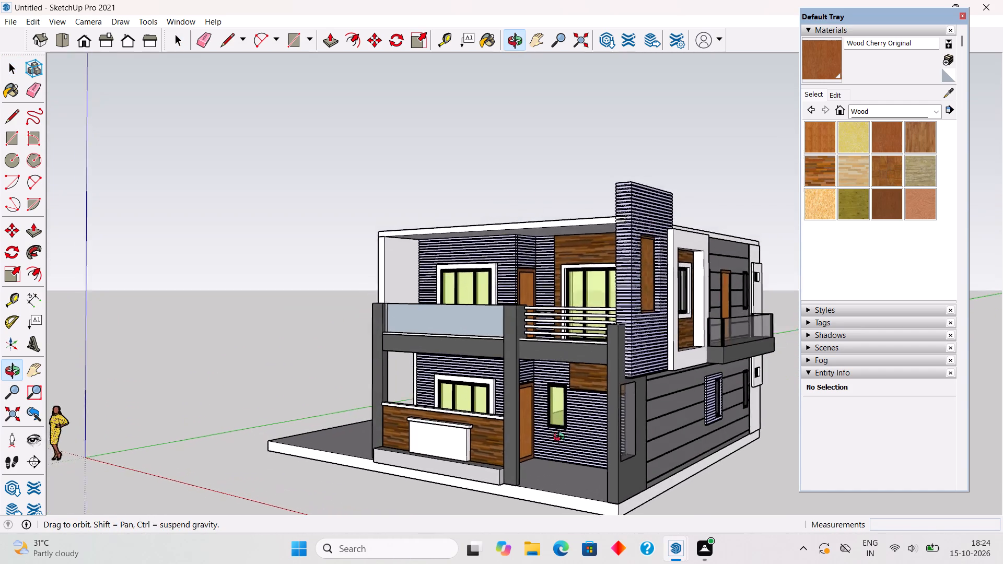
{"action": "middle_click_drag", "start_coordinate": [561, 438], "coordinate": [610, 438]}
{"action": "scroll", "coordinate": [610, 438], "scroll_direction": "up", "scroll_amount": 2}
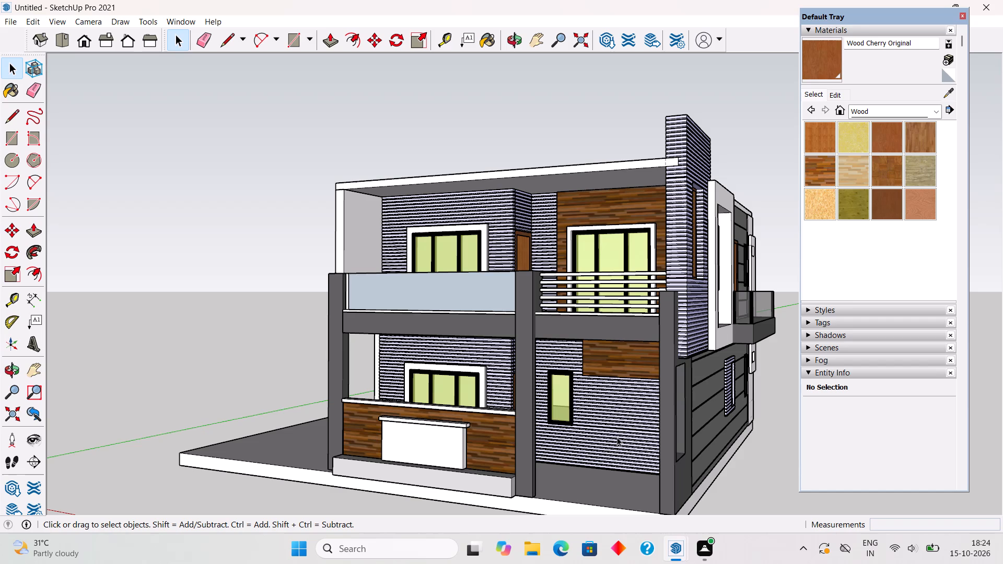
{"action": "scroll", "coordinate": [622, 429], "scroll_direction": "up", "scroll_amount": 2}
{"action": "middle_click_drag", "start_coordinate": [614, 384], "coordinate": [612, 421]}
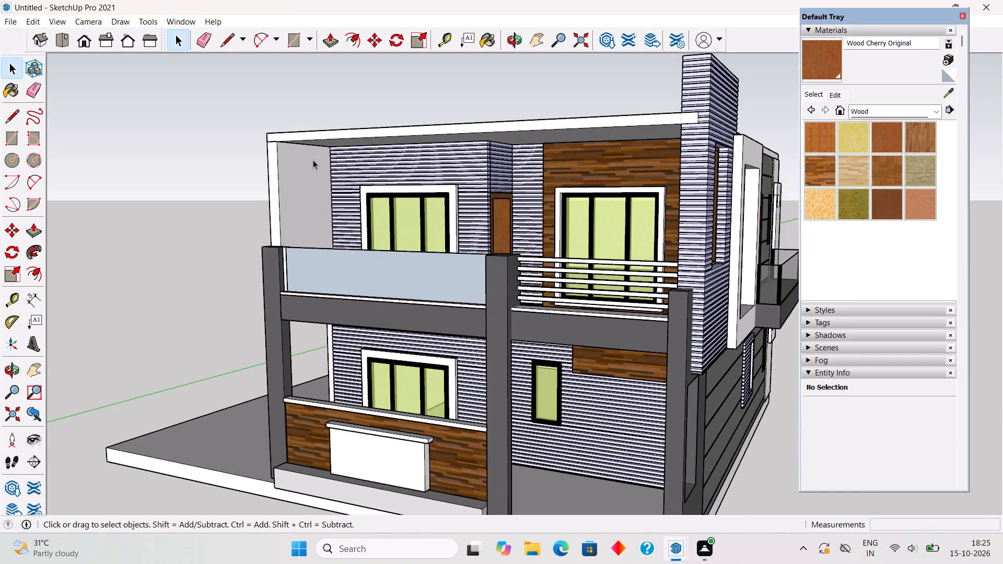
{"action": "middle_click_drag", "start_coordinate": [316, 169], "coordinate": [433, 238]}
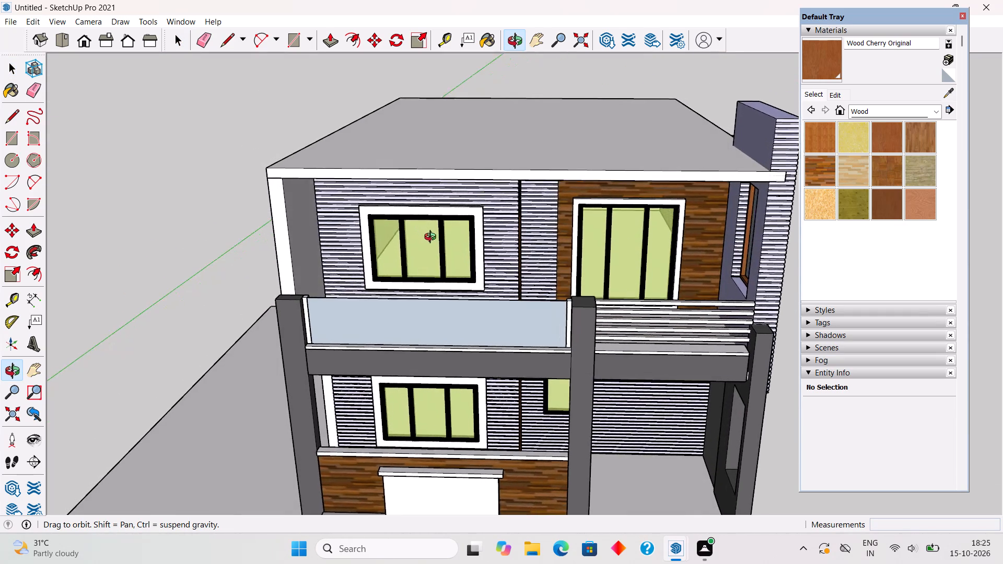
{"action": "middle_click_drag", "start_coordinate": [433, 238], "coordinate": [473, 251]}
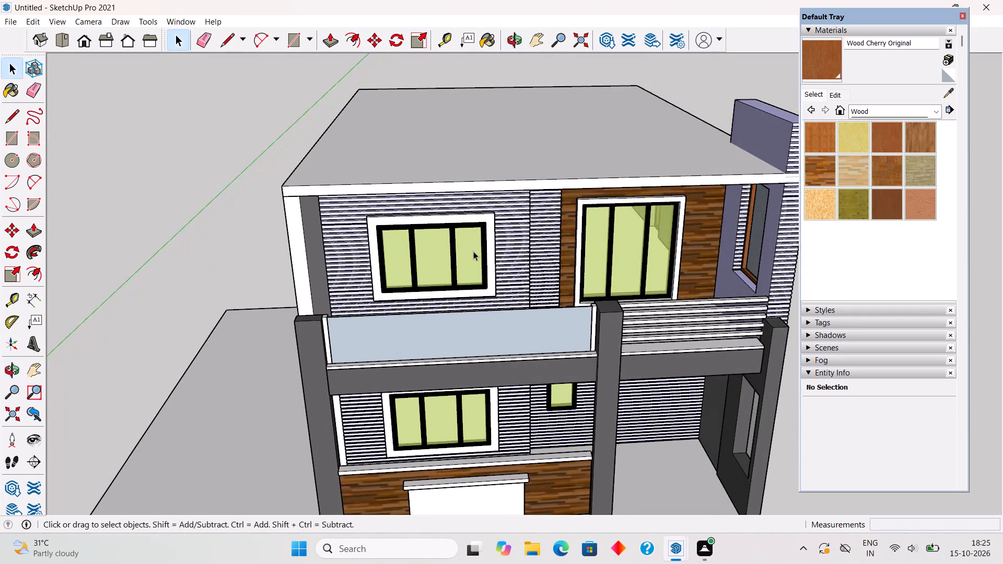
{"action": "scroll", "coordinate": [285, 206], "scroll_direction": "up", "scroll_amount": 7}
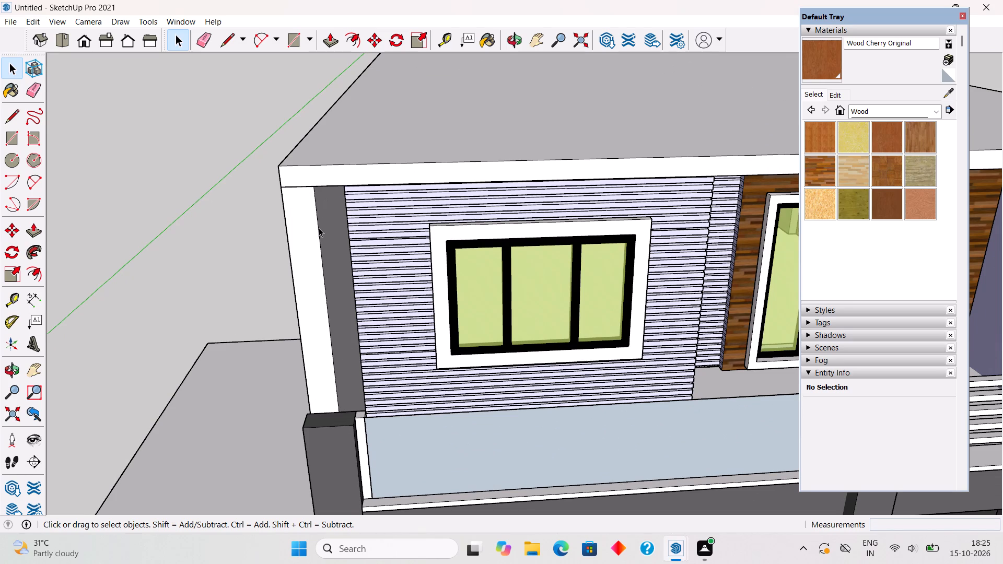
{"action": "middle_click_drag", "start_coordinate": [311, 337], "coordinate": [552, 358]}
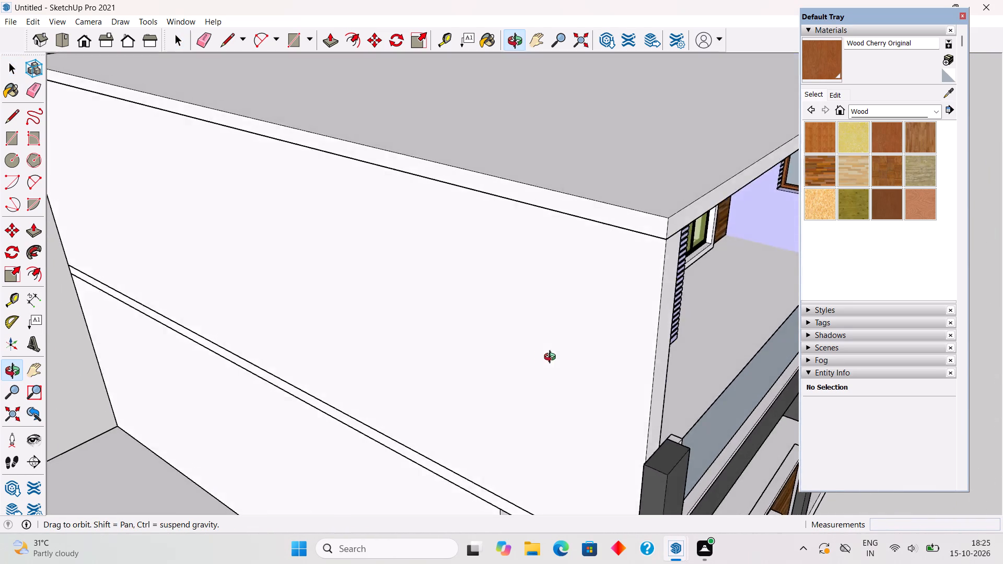
{"action": "middle_click_drag", "start_coordinate": [552, 358], "coordinate": [382, 354]}
{"action": "scroll", "coordinate": [382, 354], "scroll_direction": "down", "scroll_amount": 4}
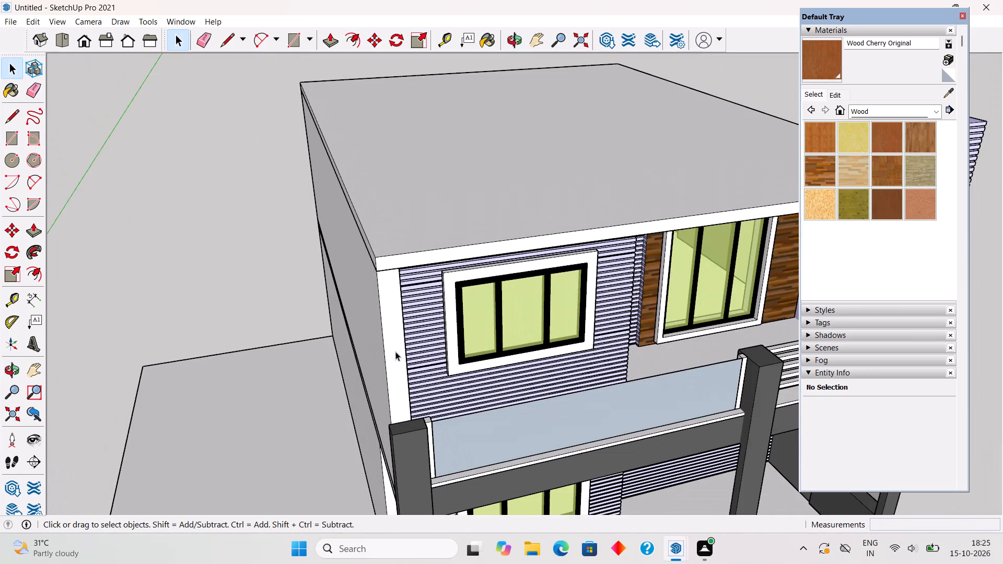
{"action": "scroll", "coordinate": [395, 351], "scroll_direction": "down", "scroll_amount": 1}
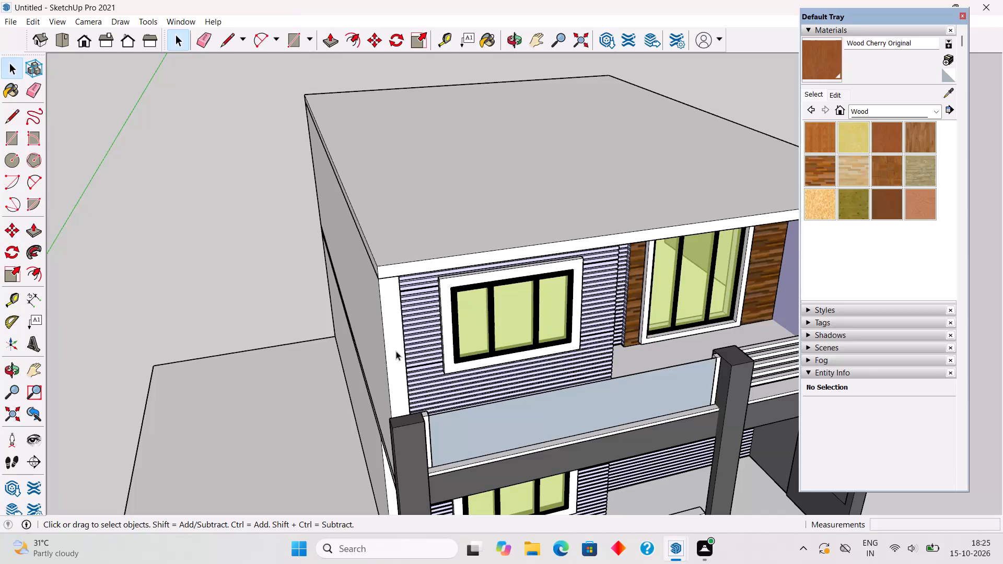
Examine the house with its roof slab from the front, the porch corner and the tower side, including the junction at the tower.
{"action": "scroll", "coordinate": [474, 298], "scroll_direction": "down", "scroll_amount": 5}
{"action": "middle_click_drag", "start_coordinate": [481, 323], "coordinate": [476, 273]}
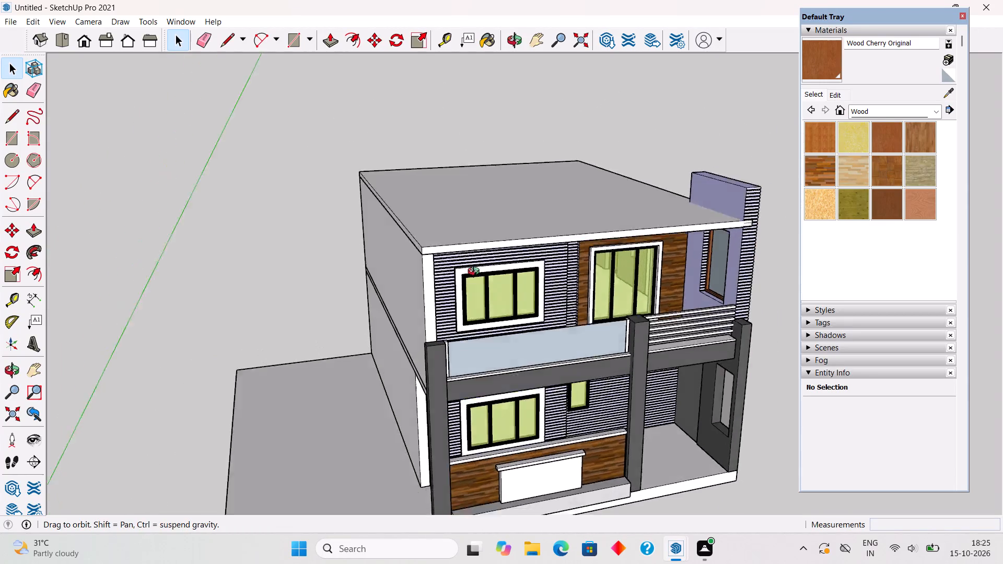
{"action": "middle_click_drag", "start_coordinate": [476, 273], "coordinate": [466, 215]}
{"action": "scroll", "coordinate": [466, 215], "scroll_direction": "up", "scroll_amount": 6}
{"action": "middle_click_drag", "start_coordinate": [411, 234], "coordinate": [273, 248]}
{"action": "scroll", "coordinate": [272, 248], "scroll_direction": "down", "scroll_amount": 8}
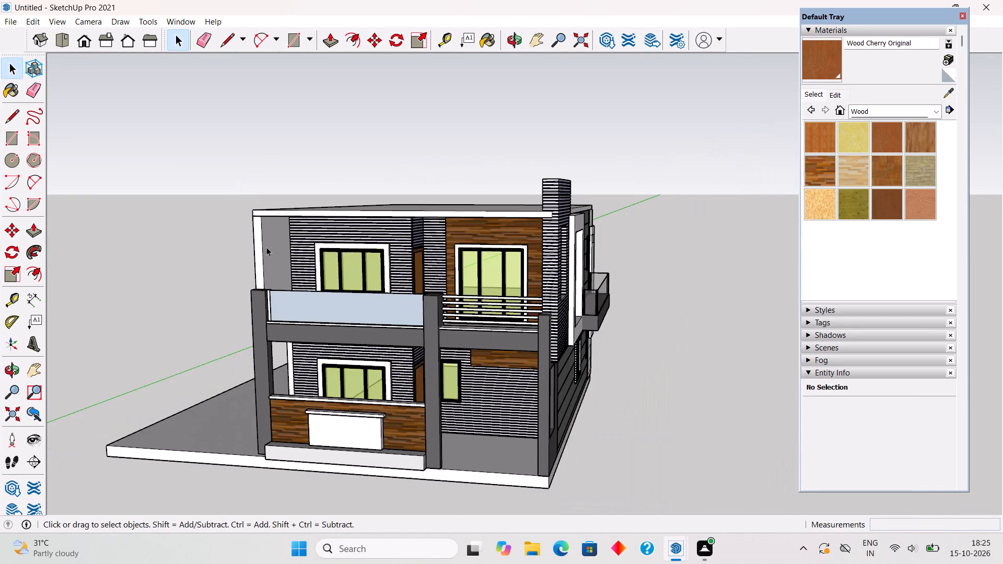
{"action": "middle_click_drag", "start_coordinate": [453, 297], "coordinate": [383, 294]}
{"action": "scroll", "coordinate": [383, 294], "scroll_direction": "up", "scroll_amount": 2}
{"action": "middle_click_drag", "start_coordinate": [508, 339], "coordinate": [483, 321]}
{"action": "scroll", "coordinate": [483, 321], "scroll_direction": "up", "scroll_amount": 2}
{"action": "scroll", "coordinate": [483, 321], "scroll_direction": "down", "scroll_amount": 2}
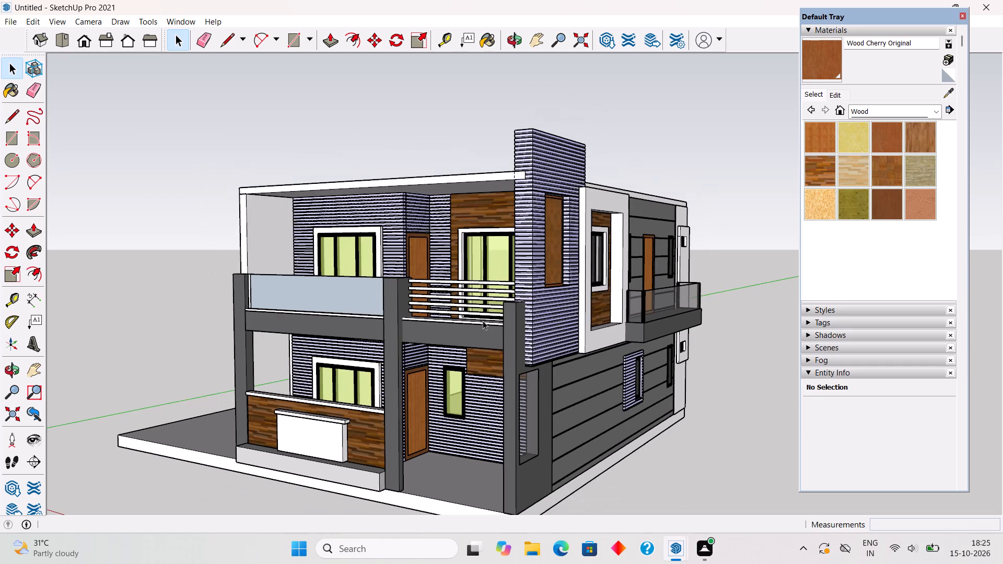
{"action": "middle_click_drag", "start_coordinate": [501, 354], "coordinate": [477, 370]}
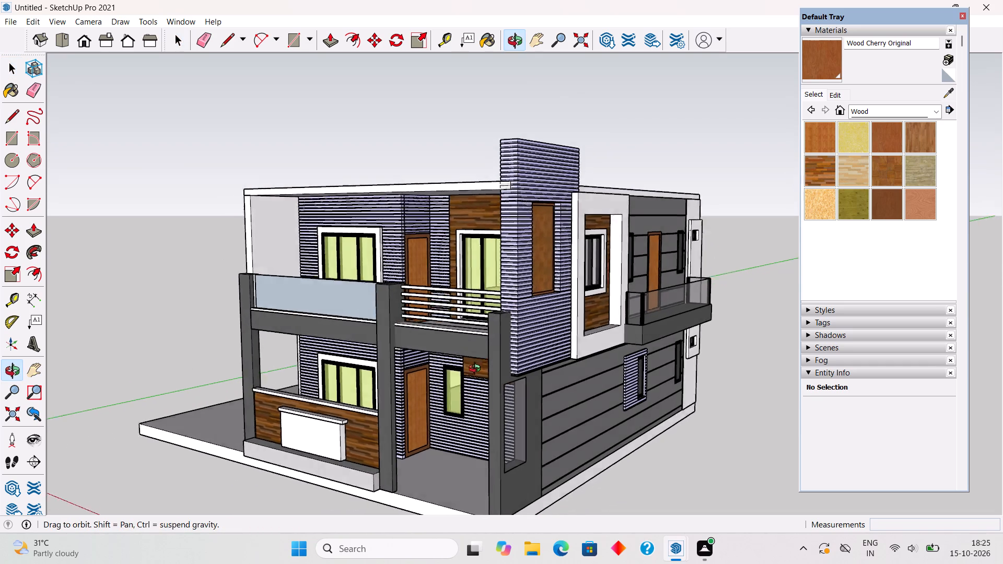
{"action": "middle_click_drag", "start_coordinate": [477, 370], "coordinate": [407, 362]}
{"action": "scroll", "coordinate": [483, 409], "scroll_direction": "up", "scroll_amount": 1}
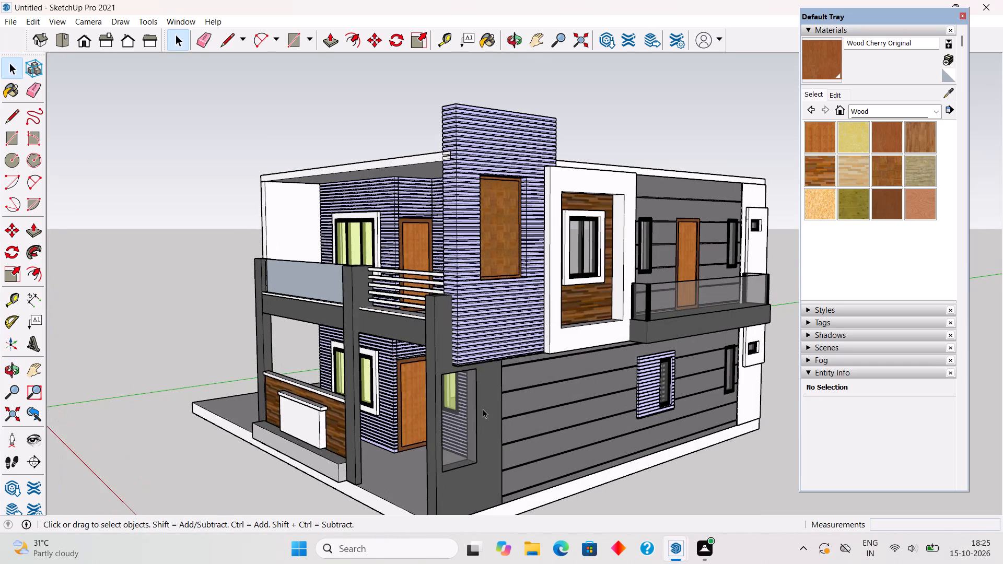
{"action": "middle_click_drag", "start_coordinate": [491, 431], "coordinate": [468, 430]}
{"action": "scroll", "coordinate": [465, 430], "scroll_direction": "up", "scroll_amount": 4}
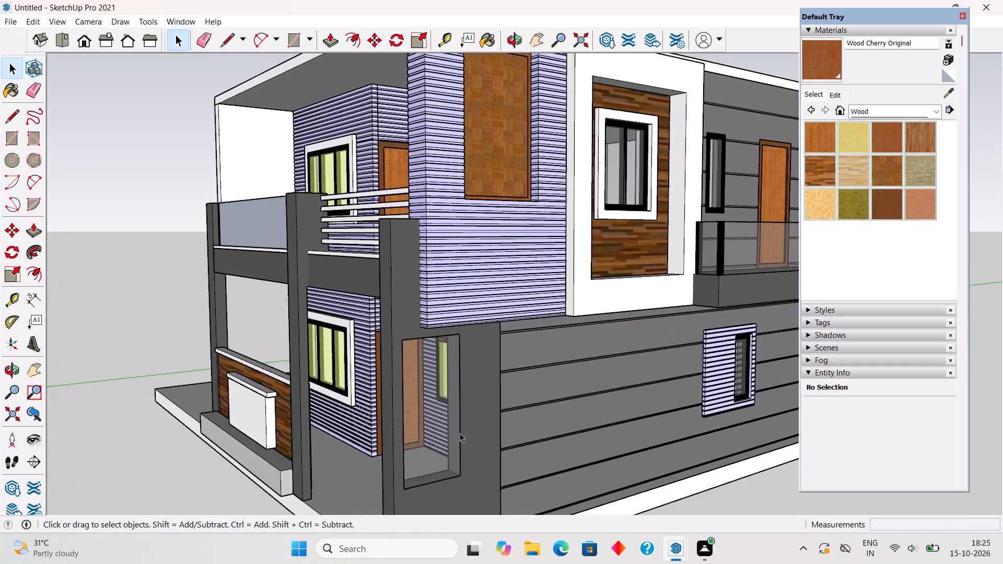
{"action": "middle_click_drag", "start_coordinate": [416, 417], "coordinate": [533, 407]}
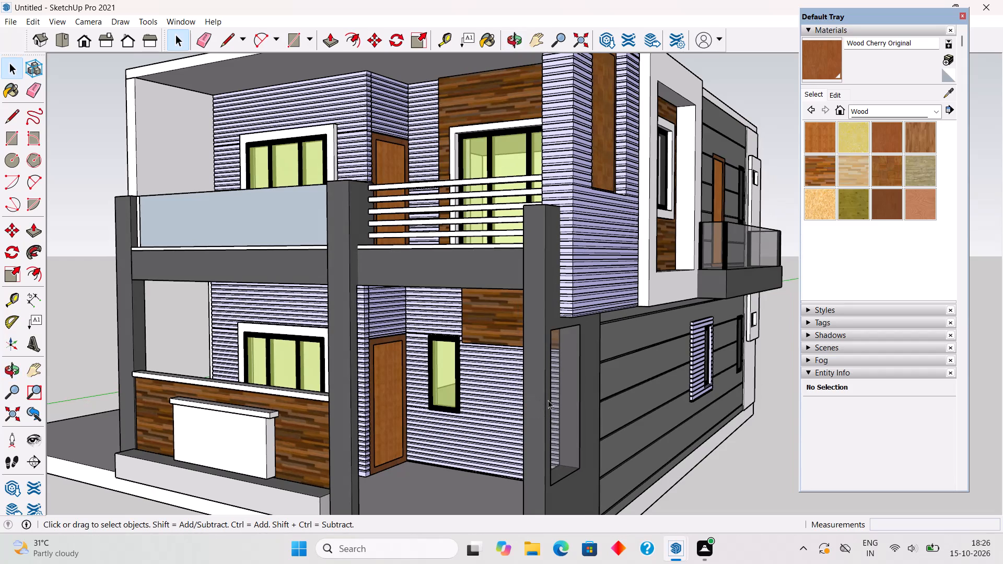
{"action": "middle_click_drag", "start_coordinate": [551, 399], "coordinate": [867, 396]}
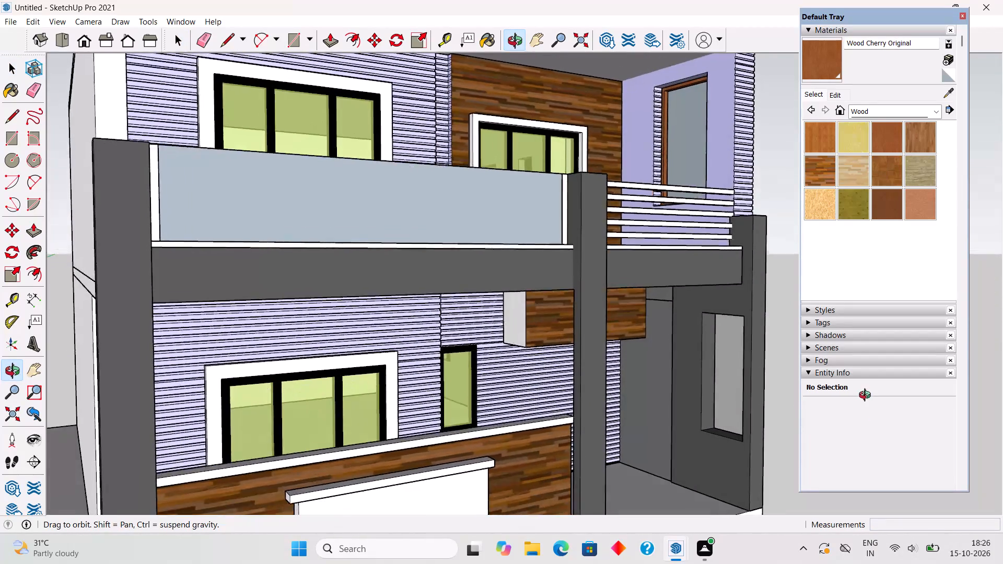
{"action": "middle_click_drag", "start_coordinate": [867, 396], "coordinate": [761, 406]}
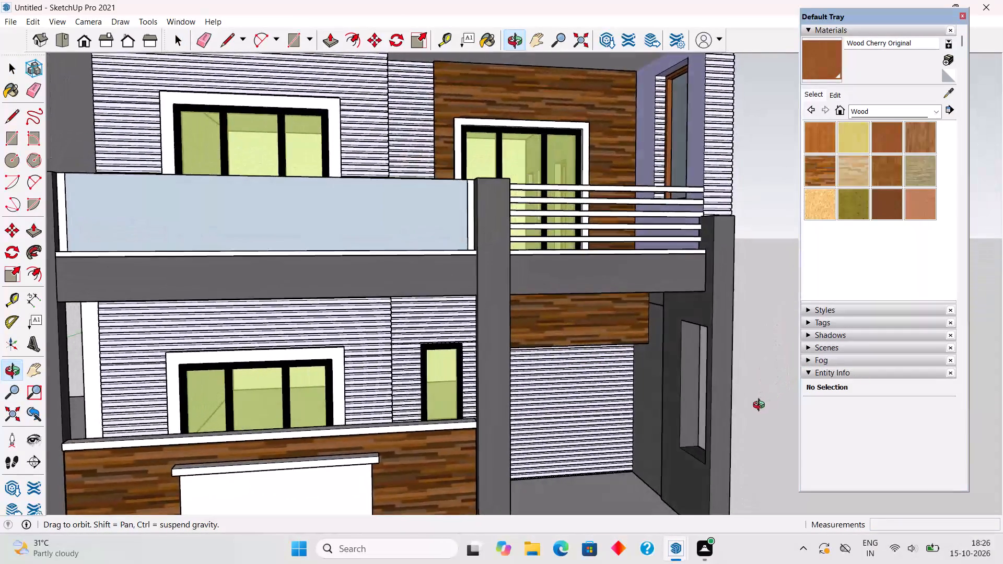
{"action": "middle_click_drag", "start_coordinate": [761, 406], "coordinate": [761, 407]}
{"action": "scroll", "coordinate": [759, 407], "scroll_direction": "down", "scroll_amount": 7}
{"action": "middle_click_drag", "start_coordinate": [741, 409], "coordinate": [578, 394]}
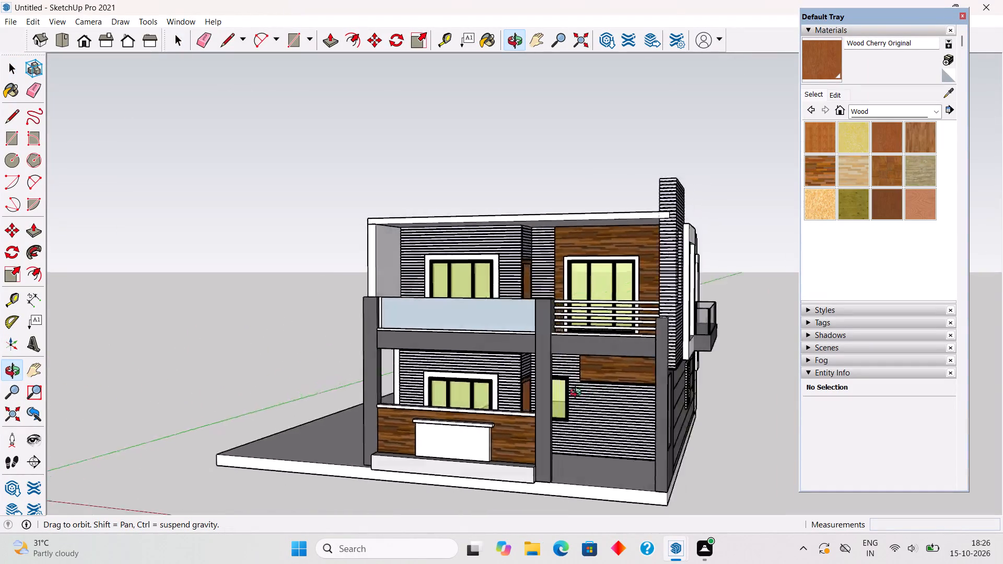
{"action": "middle_click_drag", "start_coordinate": [578, 394], "coordinate": [268, 389]}
{"action": "scroll", "coordinate": [340, 432], "scroll_direction": "up", "scroll_amount": 4}
{"action": "scroll", "coordinate": [427, 405], "scroll_direction": "up", "scroll_amount": 8}
{"action": "middle_click_drag", "start_coordinate": [422, 393], "coordinate": [522, 319]}
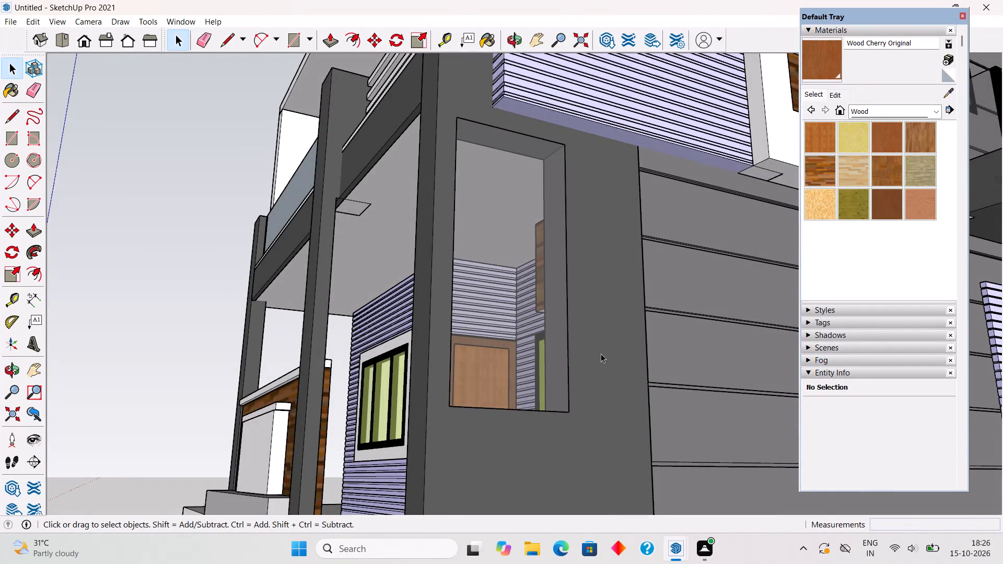
{"action": "scroll", "coordinate": [599, 359], "scroll_direction": "down", "scroll_amount": 3}
{"action": "scroll", "coordinate": [433, 324], "scroll_direction": "down", "scroll_amount": 8}
{"action": "middle_click_drag", "start_coordinate": [433, 322], "coordinate": [451, 398]}
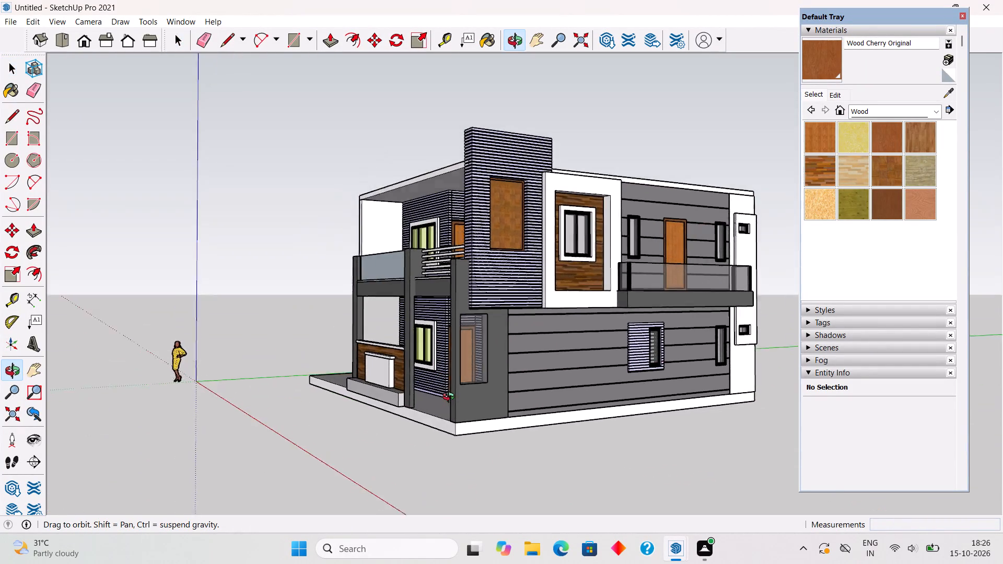
{"action": "middle_click_drag", "start_coordinate": [451, 398], "coordinate": [528, 407]}
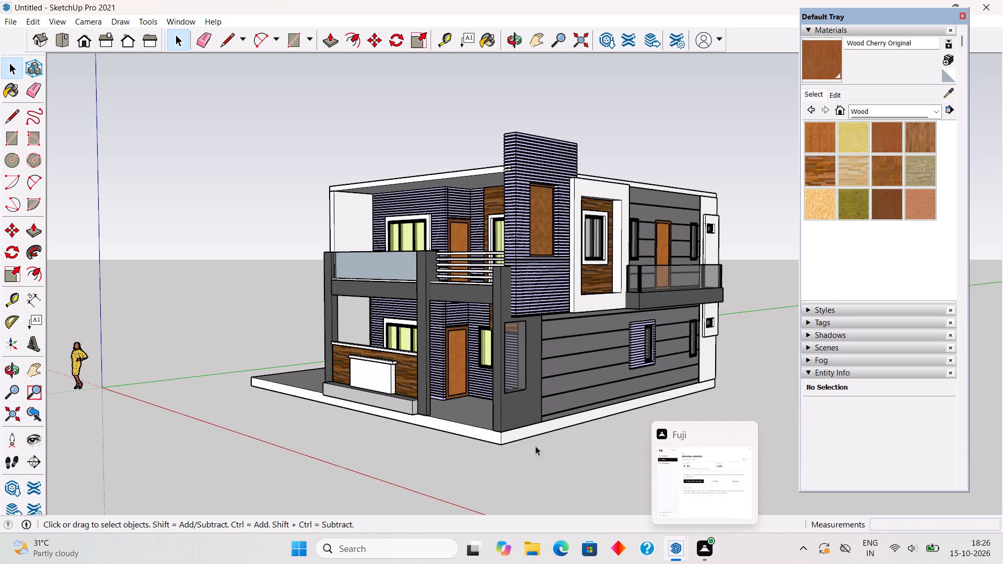
{"action": "middle_click_drag", "start_coordinate": [480, 330], "coordinate": [628, 340]}
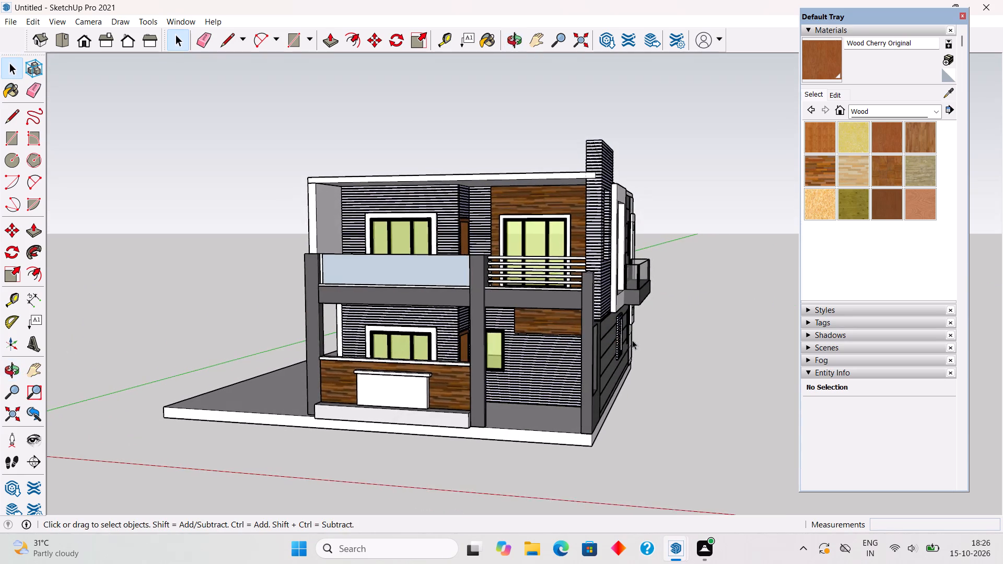
{"action": "scroll", "coordinate": [572, 345], "scroll_direction": "up", "scroll_amount": 2}
{"action": "middle_click_drag", "start_coordinate": [549, 344], "coordinate": [421, 394]}
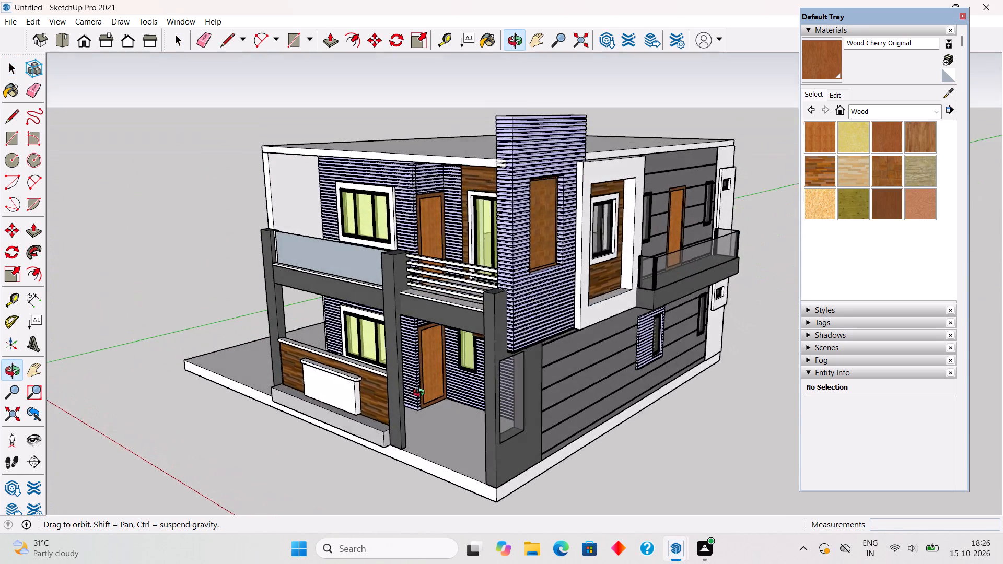
{"action": "middle_click_drag", "start_coordinate": [421, 394], "coordinate": [441, 357]}
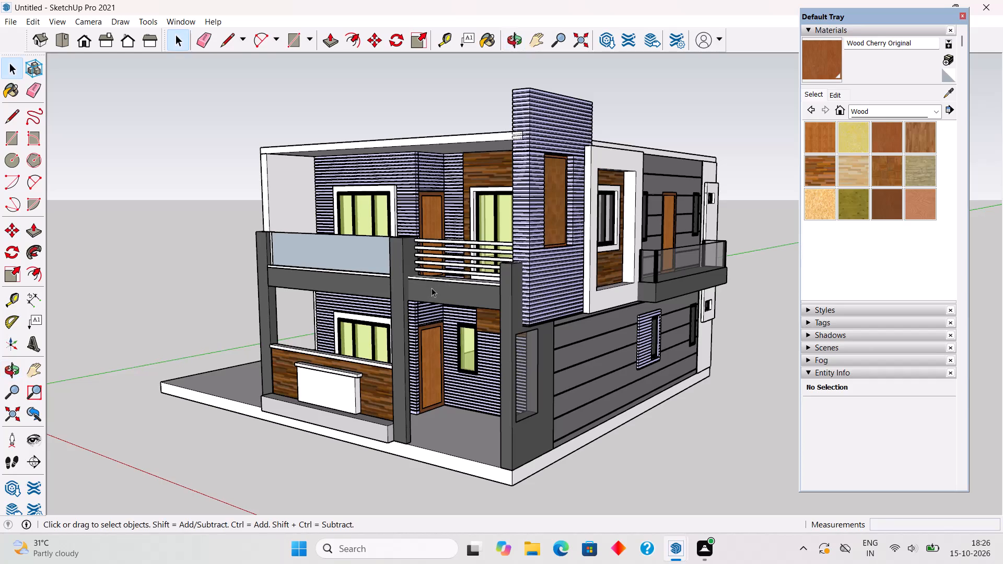
Open the roof slab group and Push/Pull its front edge face inward by 3".
{"action": "middle_click_drag", "start_coordinate": [360, 234], "coordinate": [593, 316]}
{"action": "scroll", "coordinate": [251, 242], "scroll_direction": "up", "scroll_amount": 4}
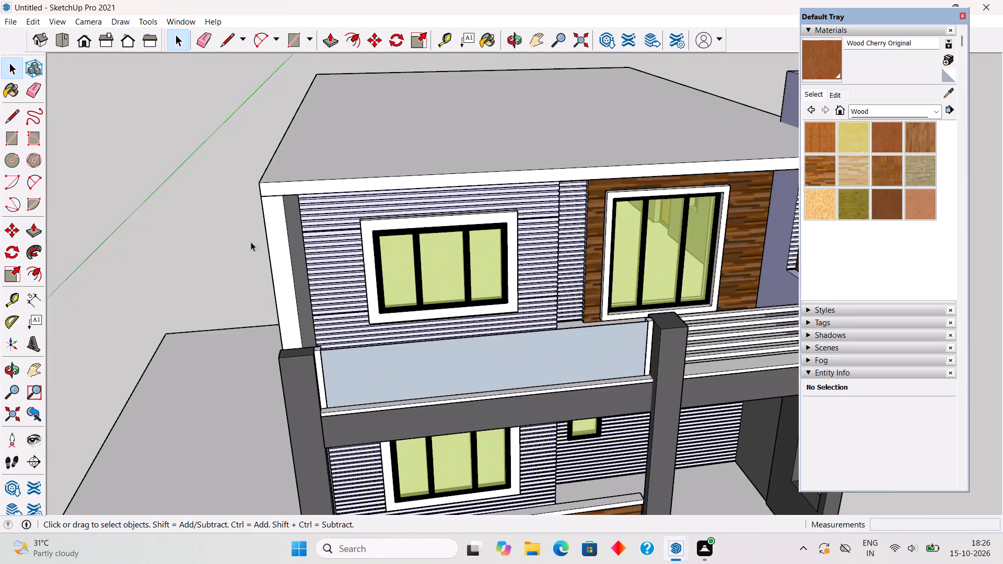
{"action": "double_click", "coordinate": [320, 177]}
{"action": "left_click", "coordinate": [320, 177]}
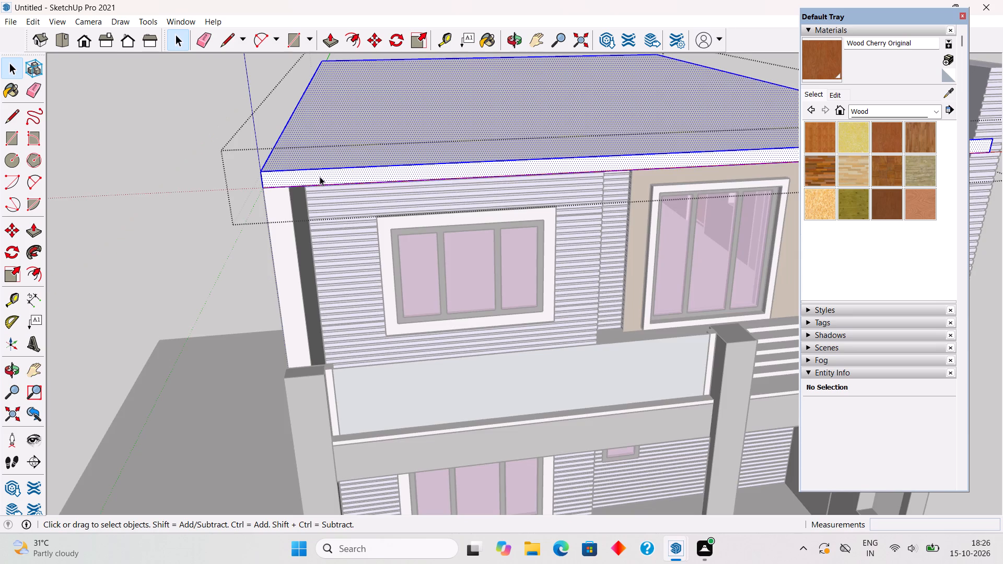
{"action": "key", "text": "p"}
{"action": "left_click", "coordinate": [320, 177]}
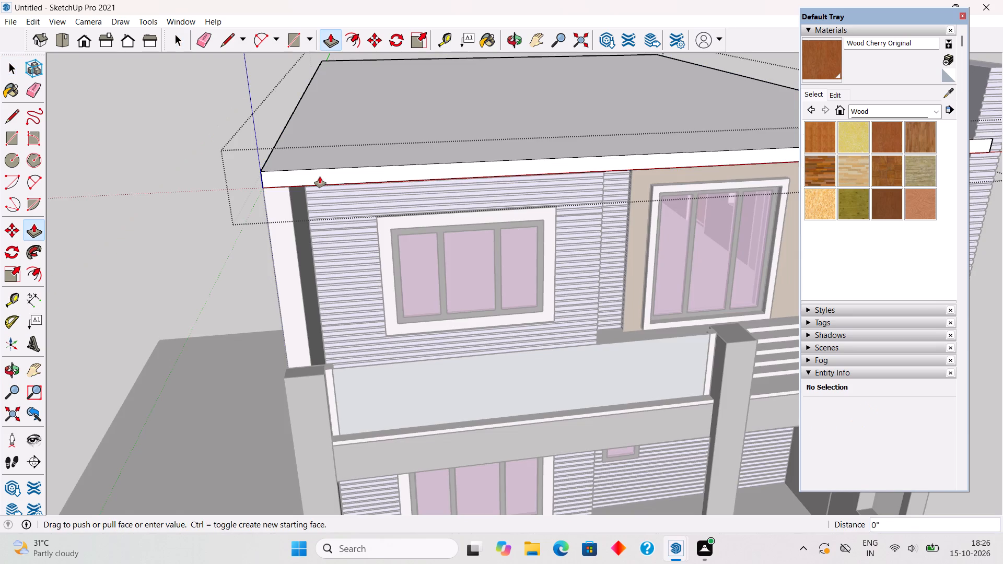
{"action": "type", "text": "3\""}
{"action": "key", "text": "Return"}
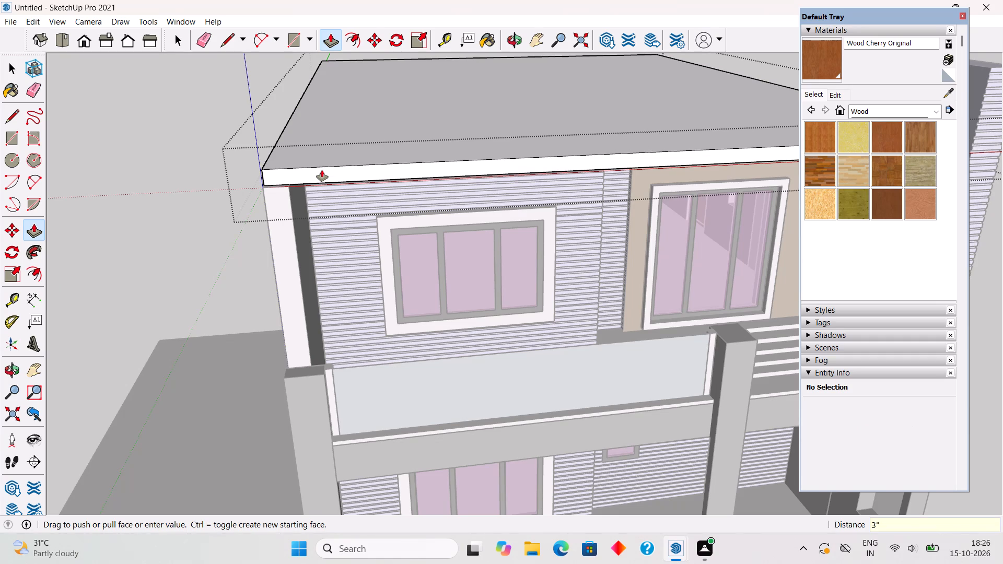
{"action": "key", "text": "space"}
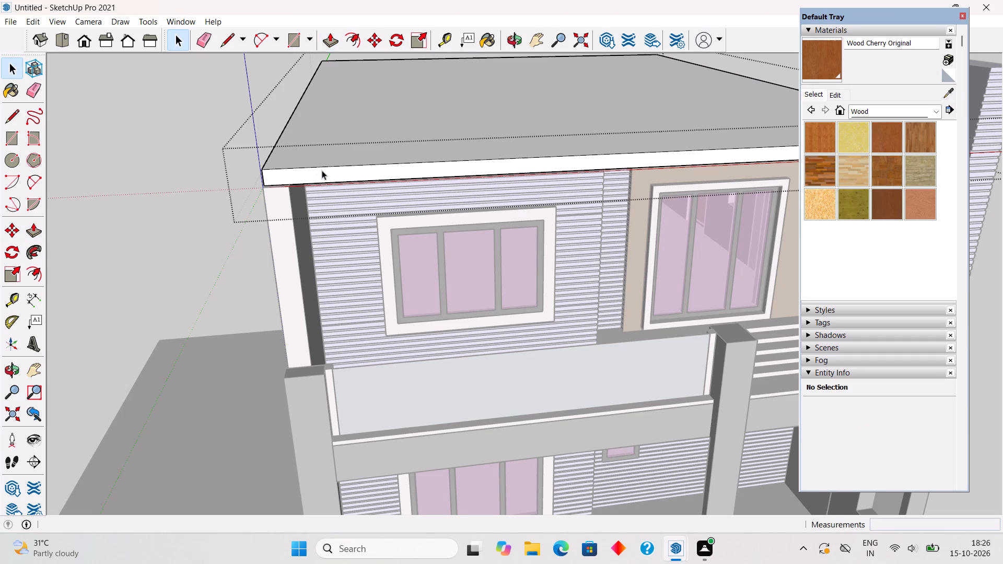